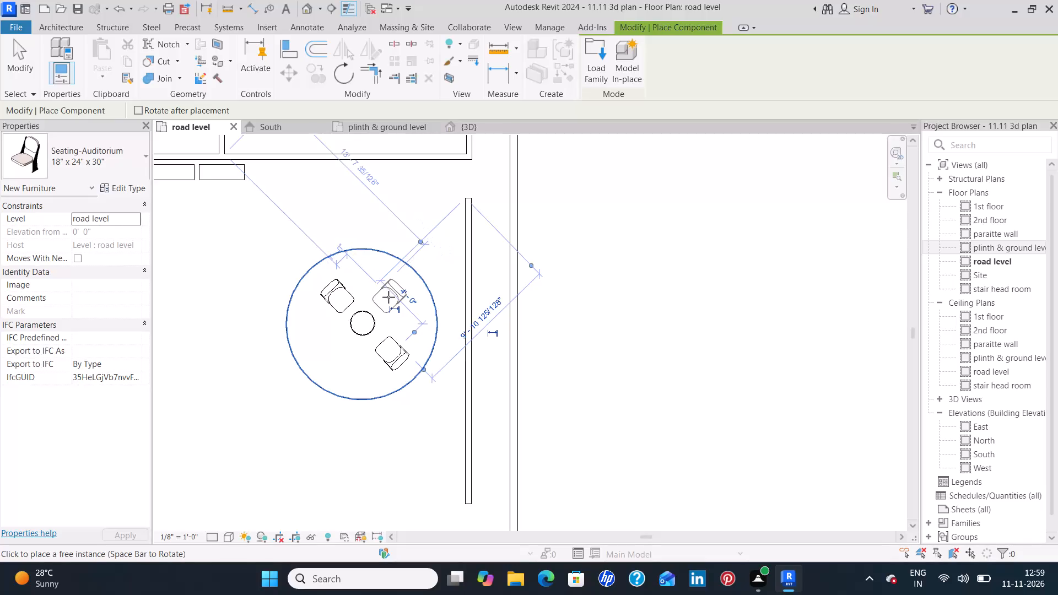
Place two more Seating-Auditorium 18" x 24" x 30" chairs at the open north-east and south-west positions around the round garden table.
click(388, 297)
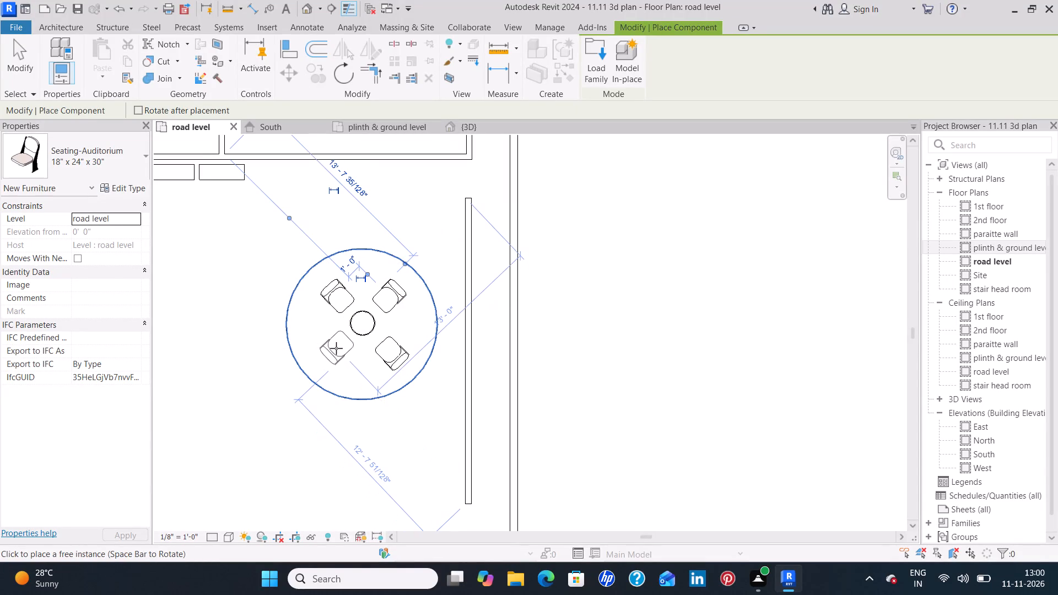
click(336, 348)
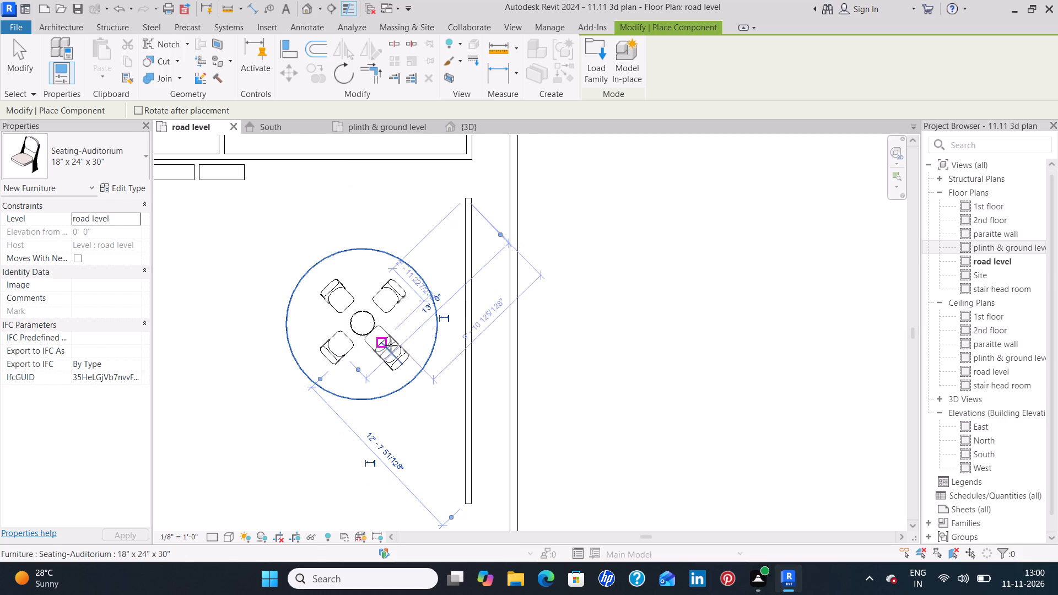
key(Escape)
key(Escape)
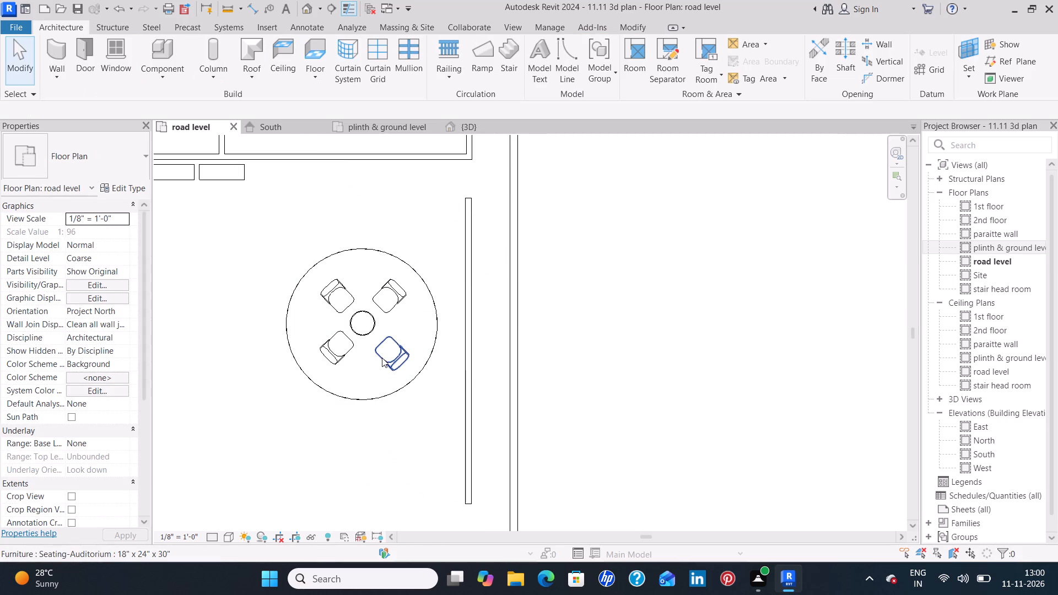
Nudge the south-east garden chair closer to the round table, about 3' 9" from the north-east chair.
click(387, 356)
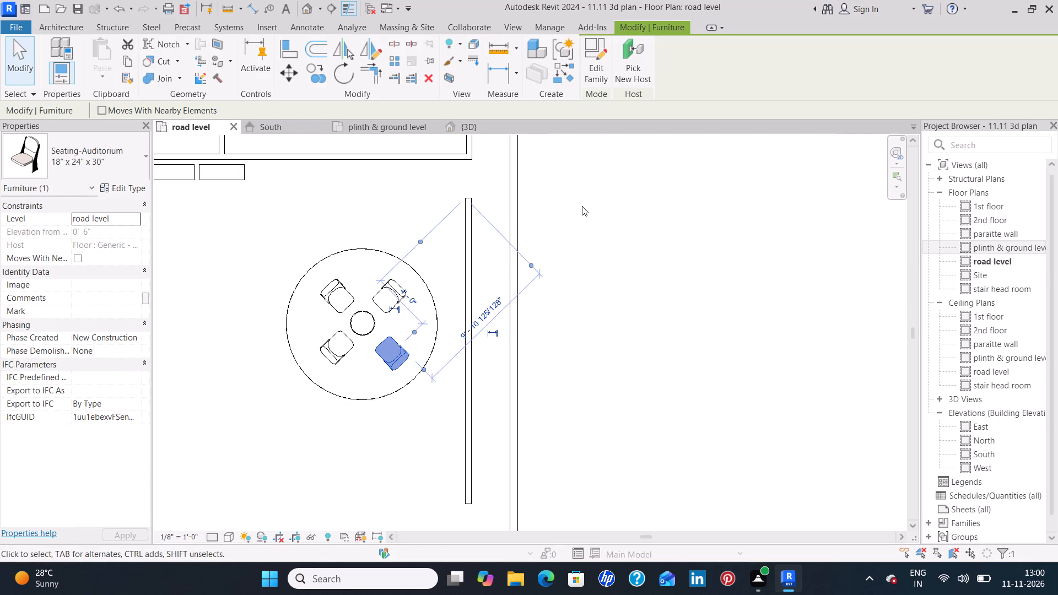
key(Left)
key(Up)
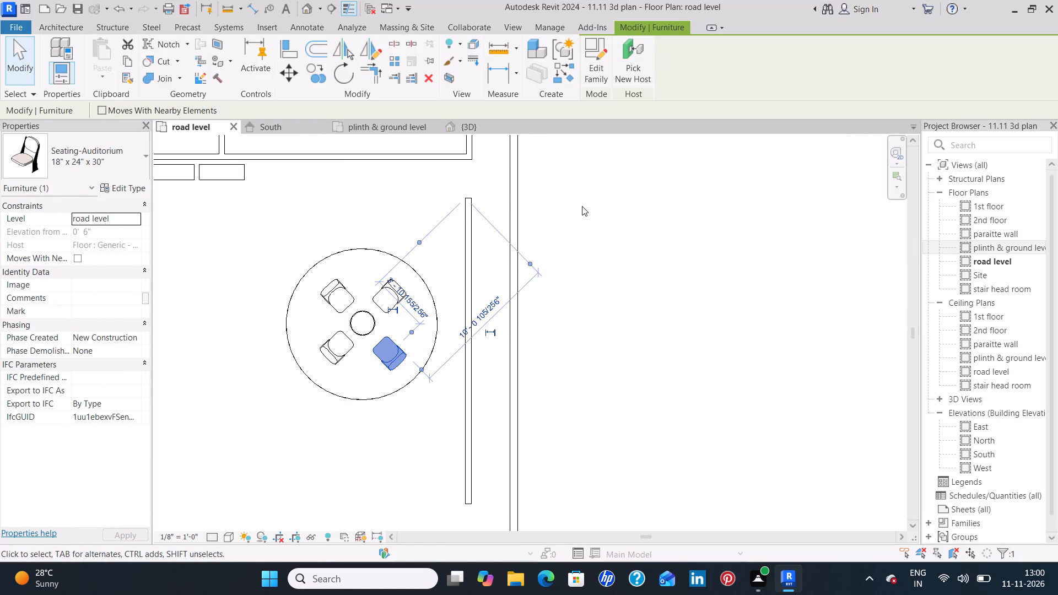
key(Left)
key(Up)
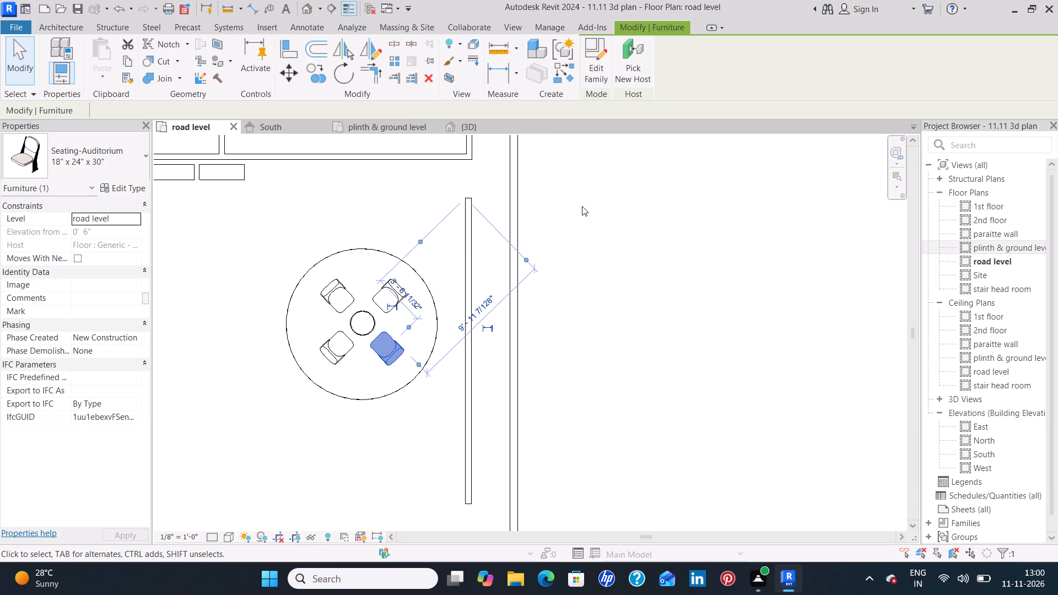
key(Down)
key(Left)
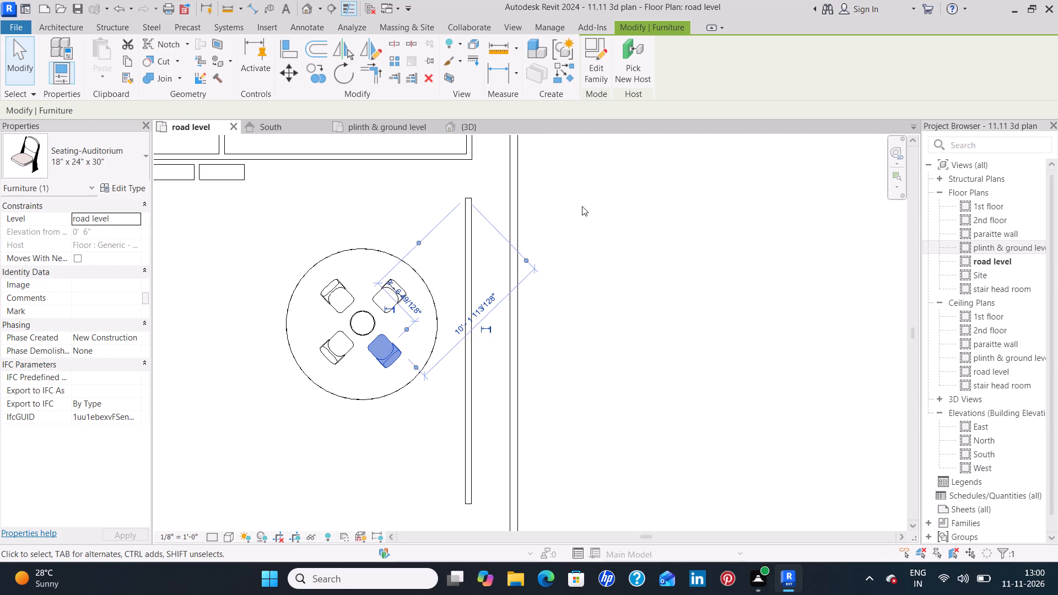
key(Up)
key(Down)
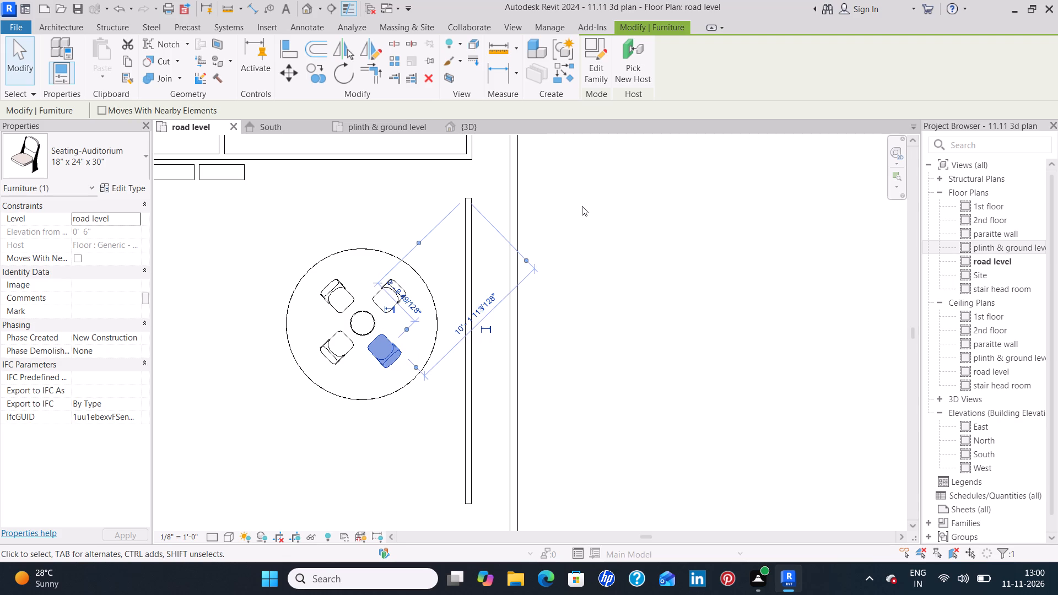
key(Right)
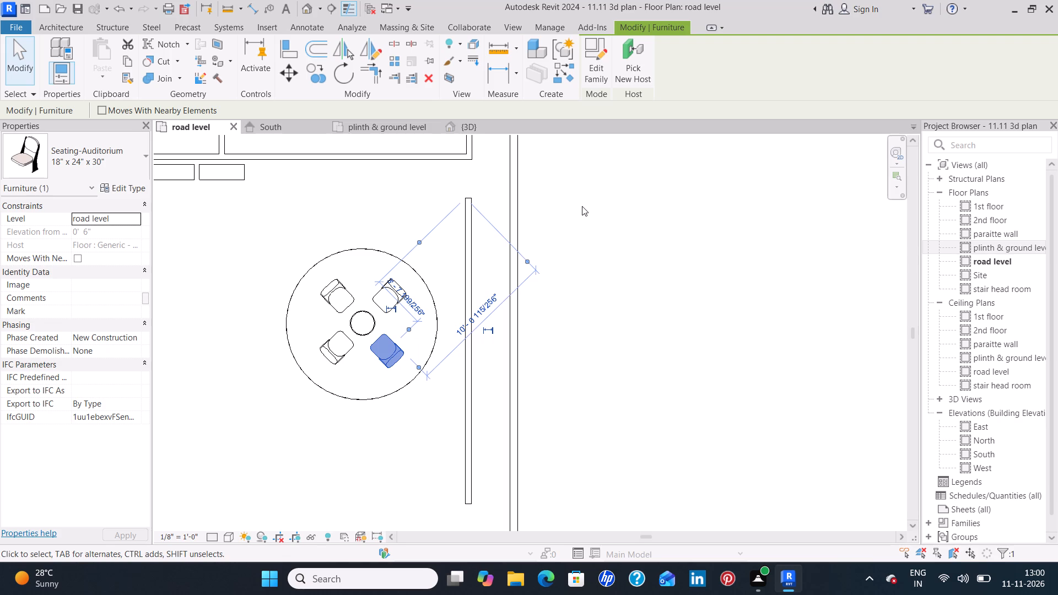
key(Right)
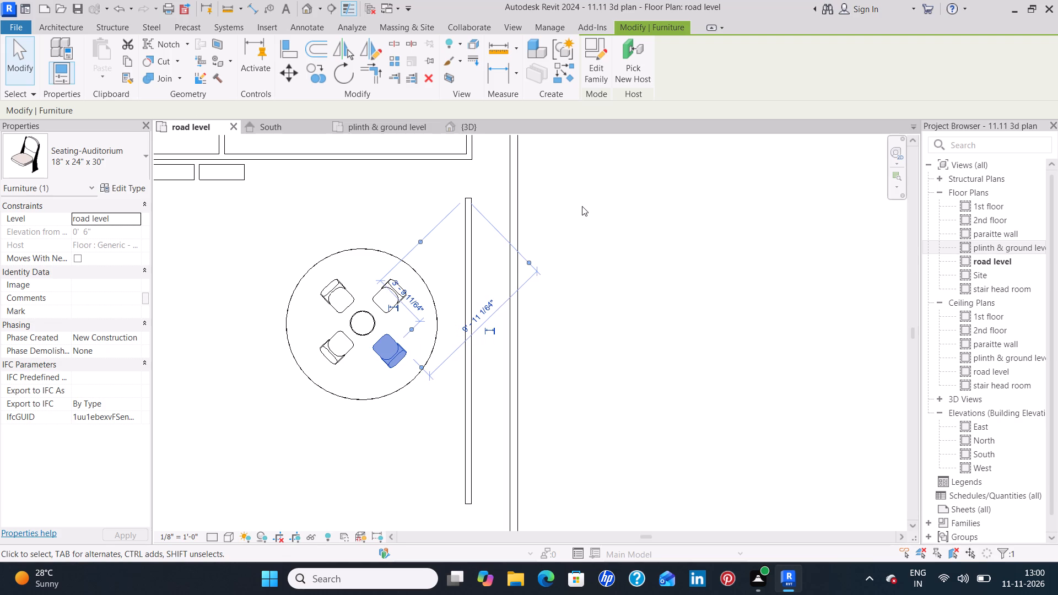
click(360, 215)
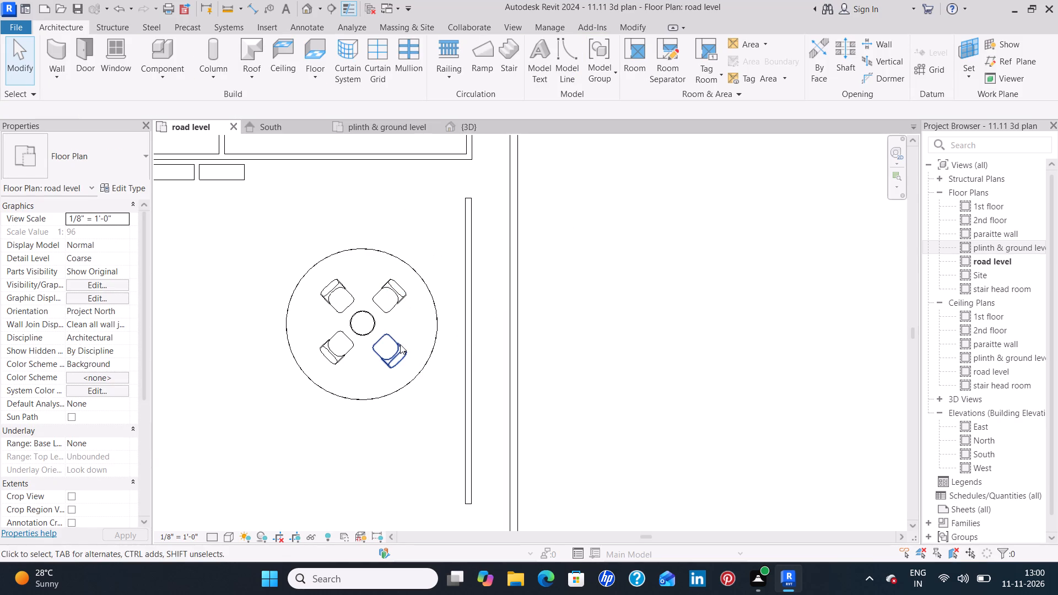
Fine-tune the south-east garden chair with a small northward nudge to line it up with the other chairs.
scroll(390, 350, up, 5)
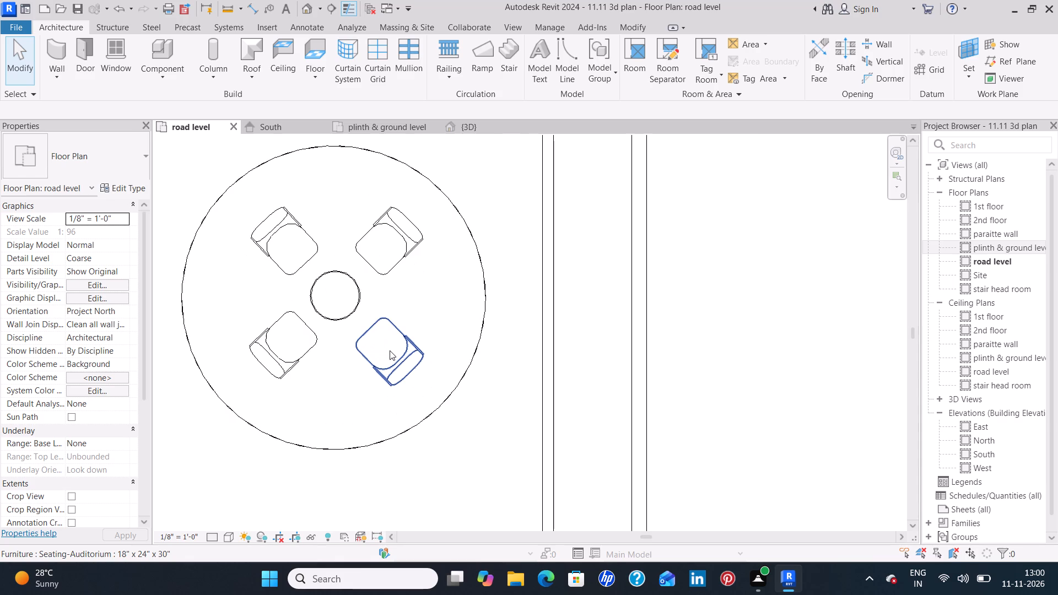
scroll(390, 350, up, 4)
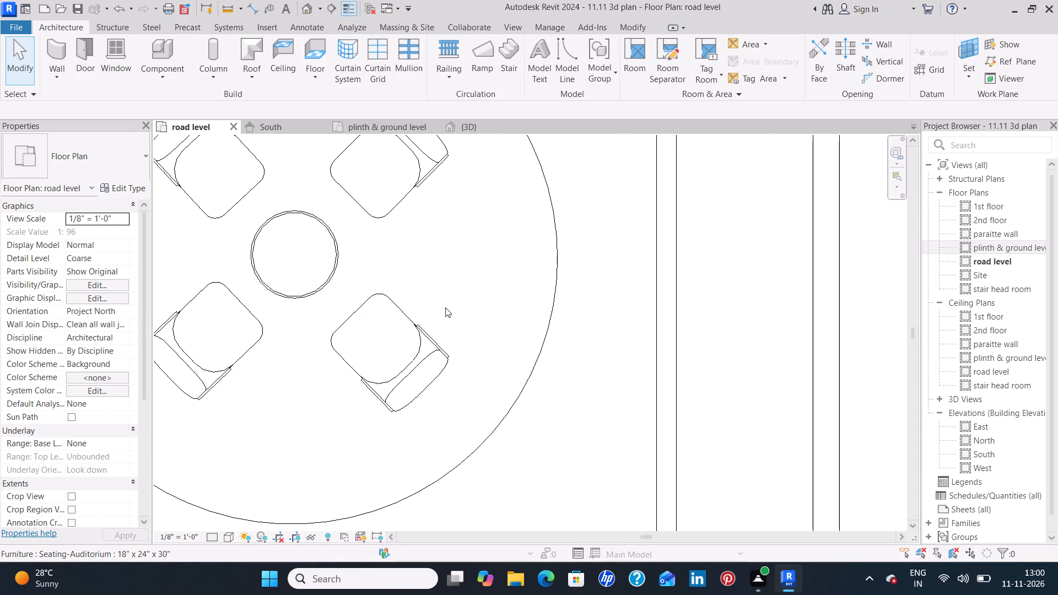
click(418, 338)
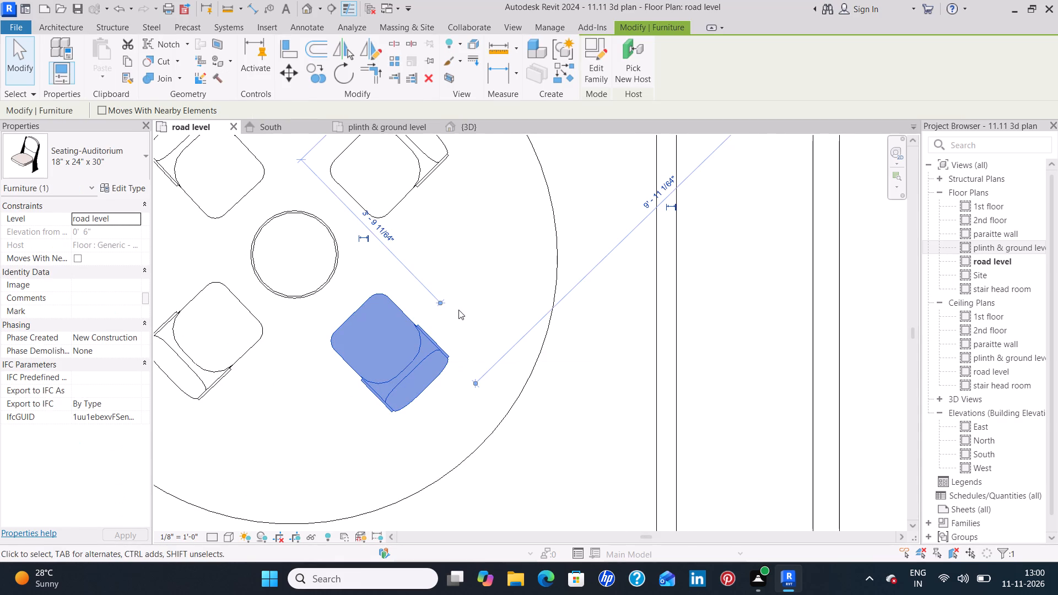
key(Right)
key(Left)
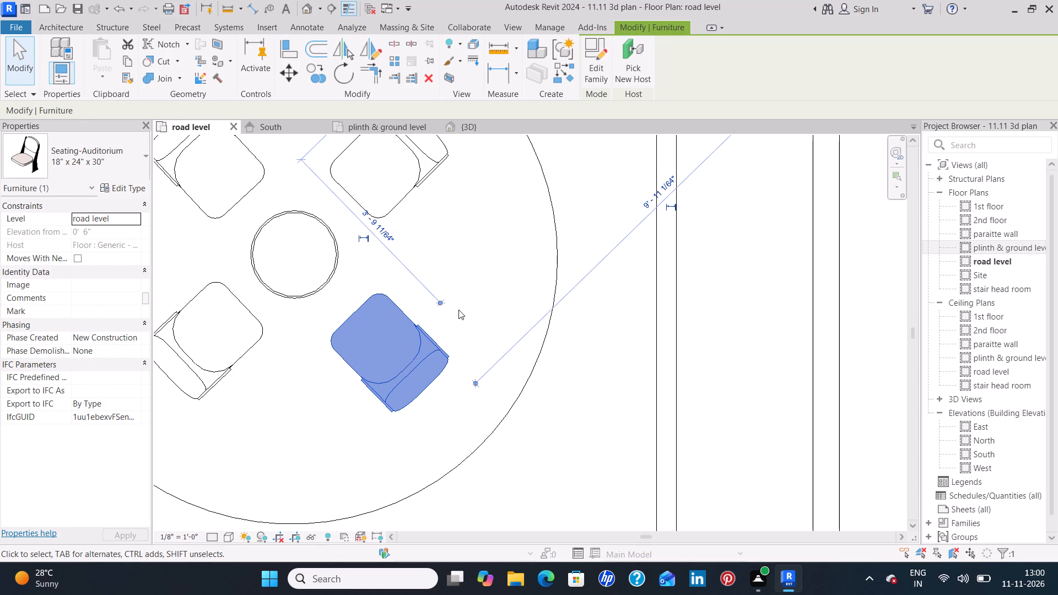
key(Up)
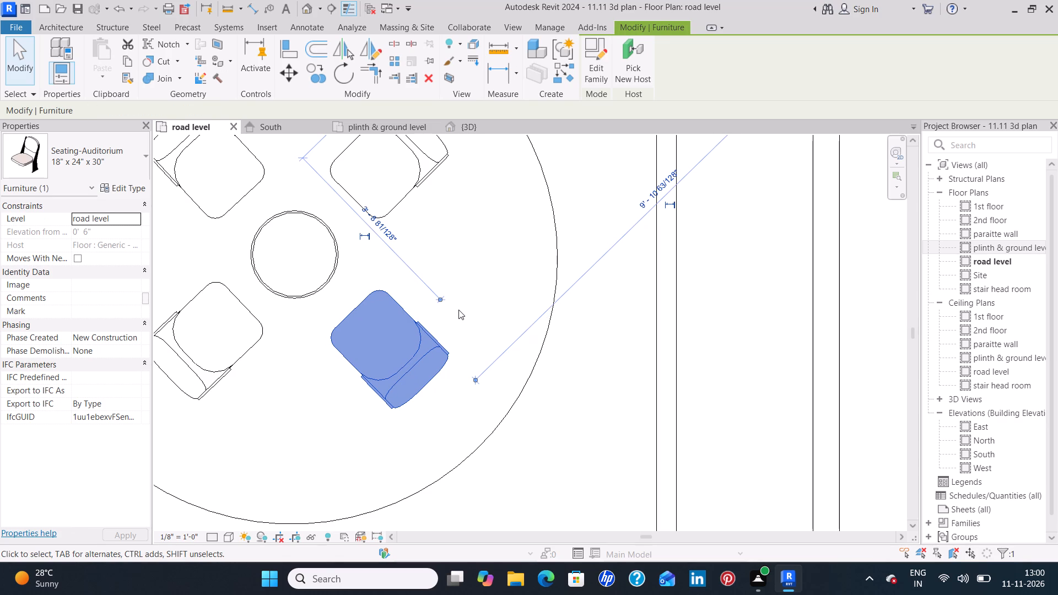
click(499, 258)
scroll(499, 258, down, 7)
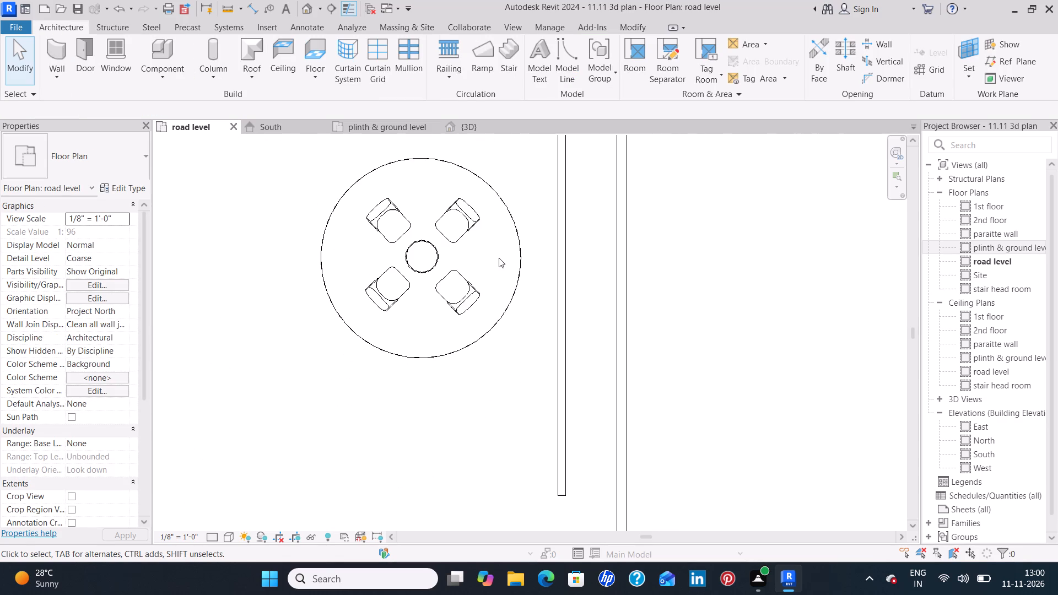
Examine the table and four chairs on the circular garden floor in the 3D view.
click(474, 128)
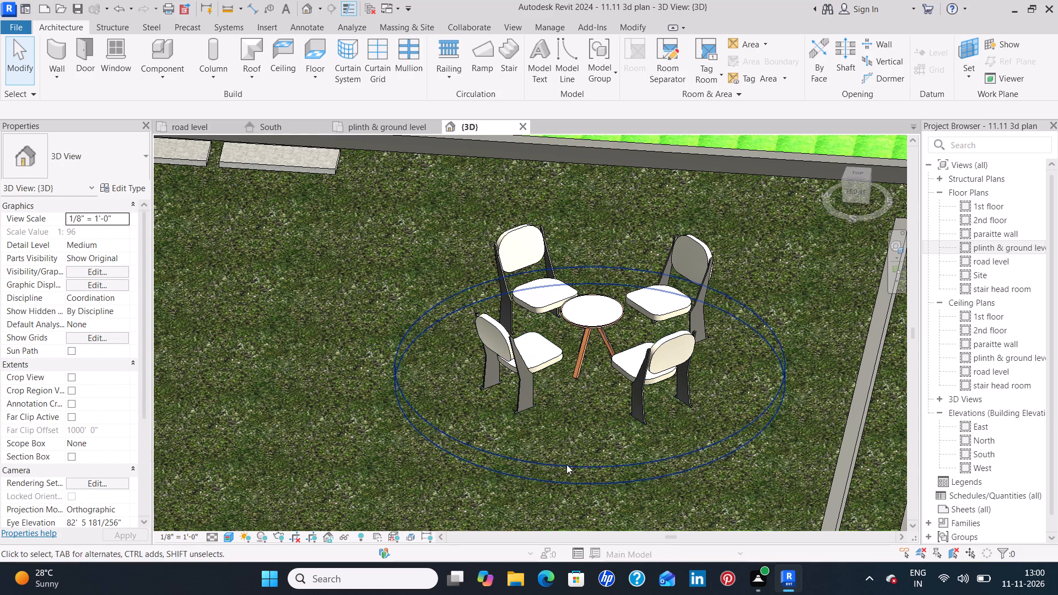
click(566, 464)
click(320, 420)
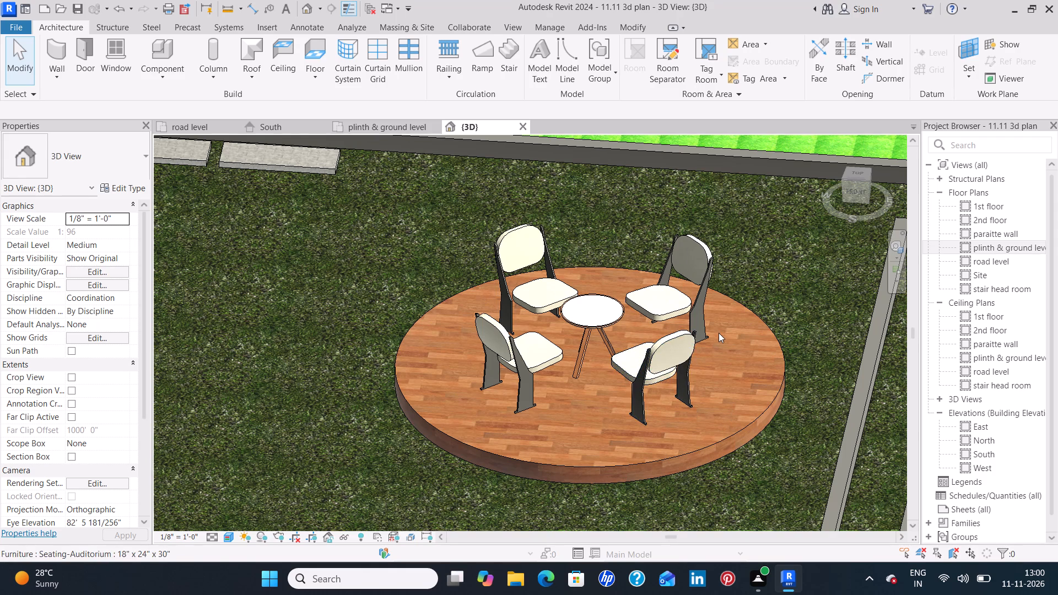
scroll(719, 333, down, 3)
middle_drag(719, 332, 570, 380)
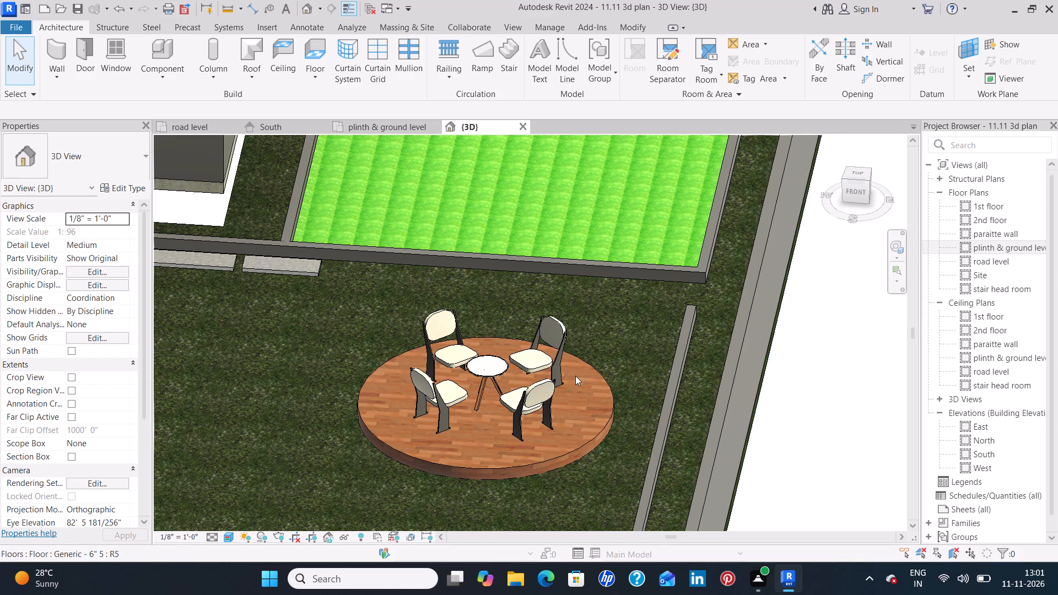
click(545, 366)
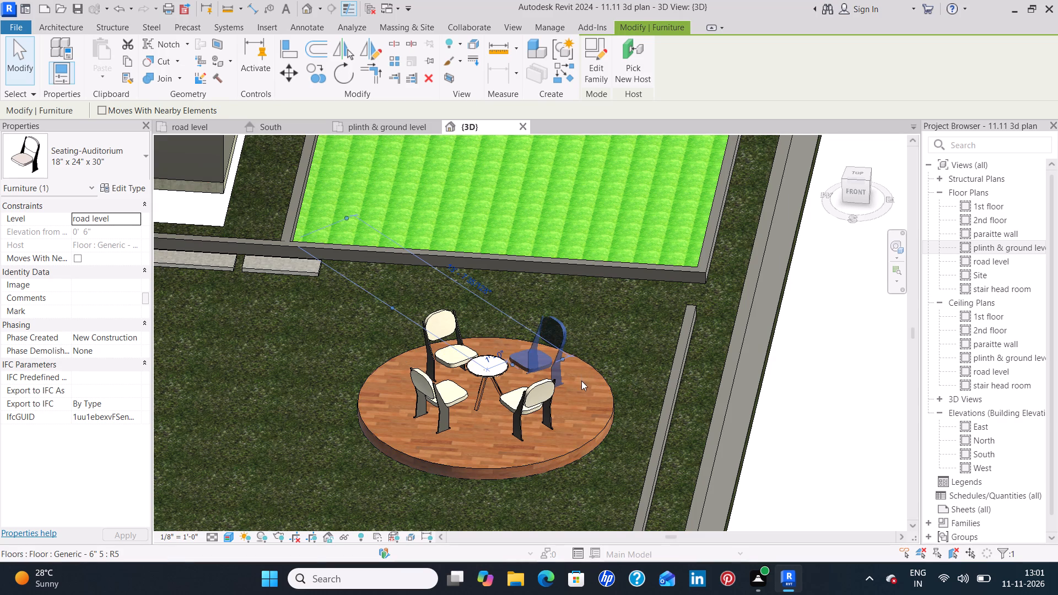
click(625, 341)
scroll(611, 355, down, 1)
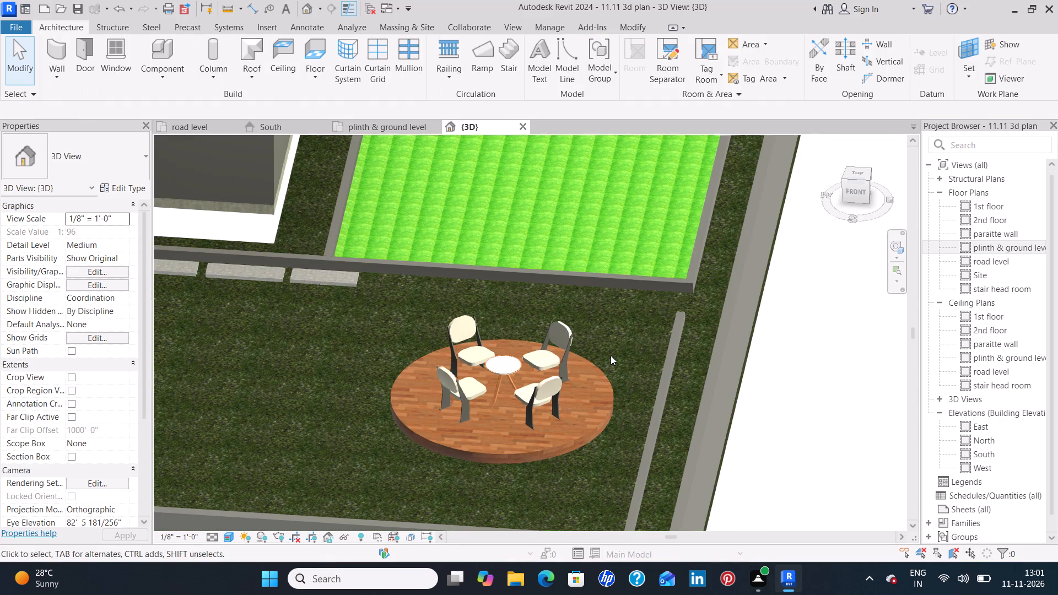
middle_drag(608, 368, 518, 306)
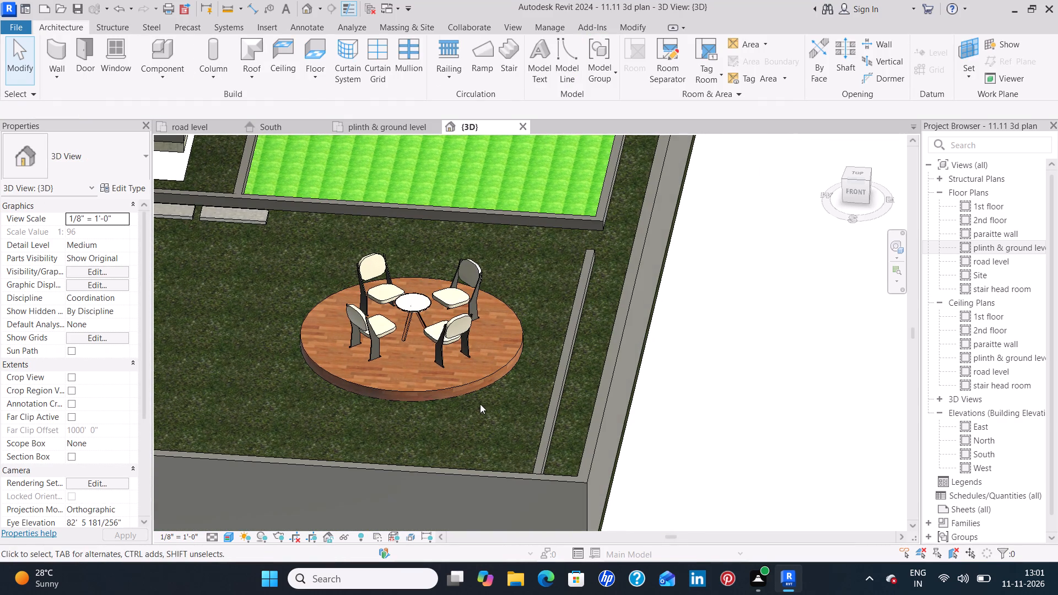
scroll(481, 402, up, 2)
middle_drag(304, 419, 306, 405)
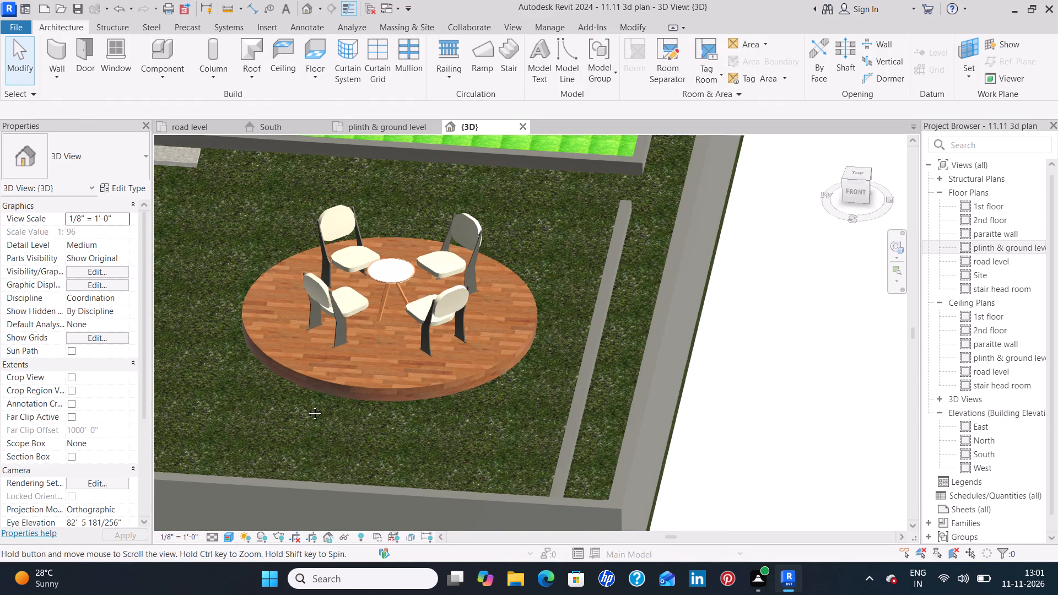
middle_drag(306, 405, 337, 378)
In the road level plan, load the RPC Tree - Tropical family from the Planting library folder for placement as a component.
click(199, 131)
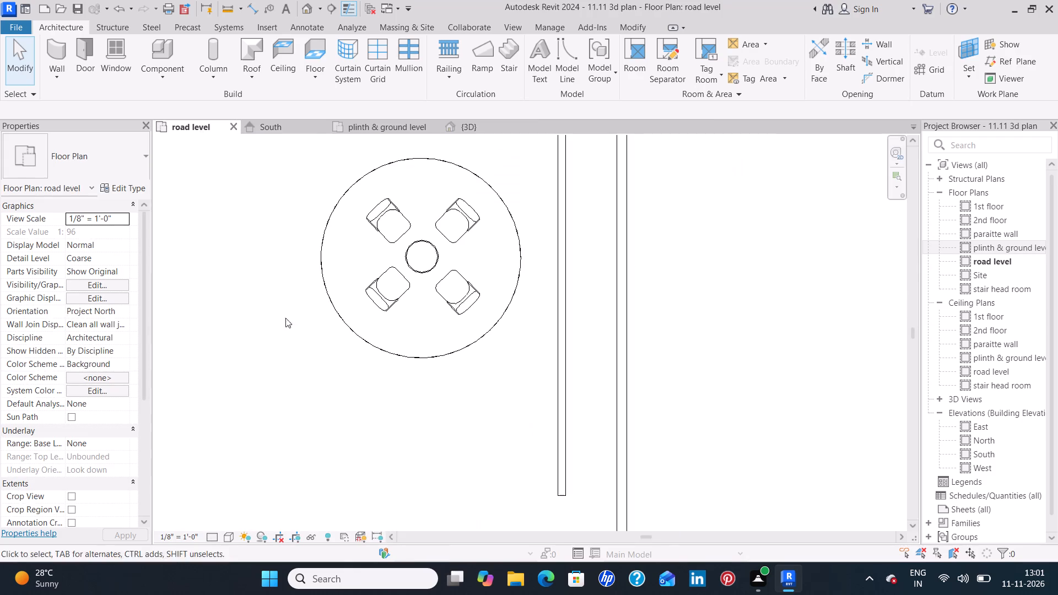
scroll(427, 331, down, 8)
middle_drag(322, 382, 334, 275)
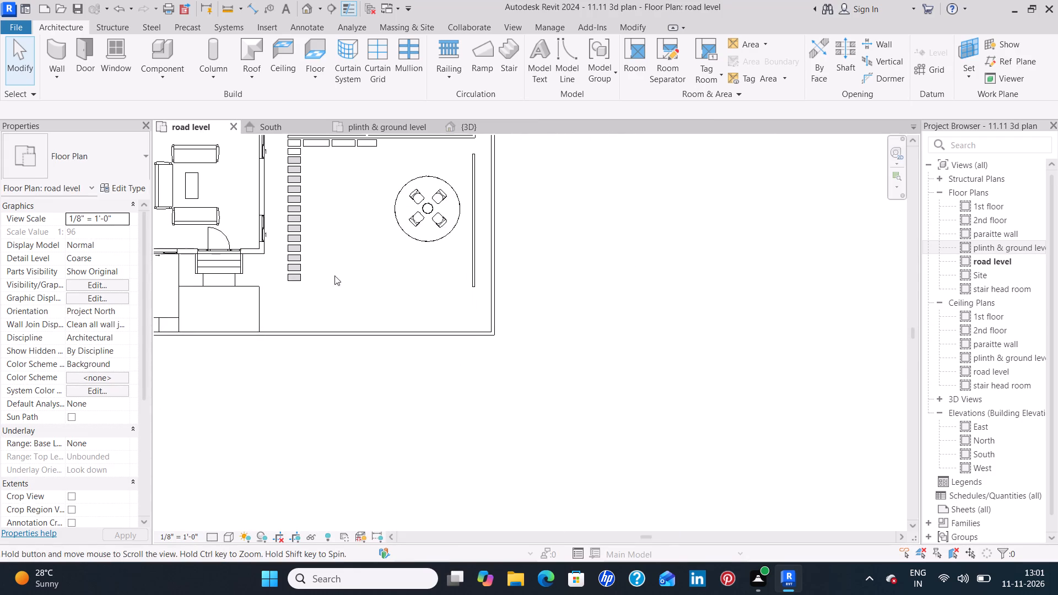
middle_drag(334, 275, 336, 275)
scroll(358, 271, up, 1)
middle_drag(358, 271, 325, 330)
scroll(325, 331, up, 2)
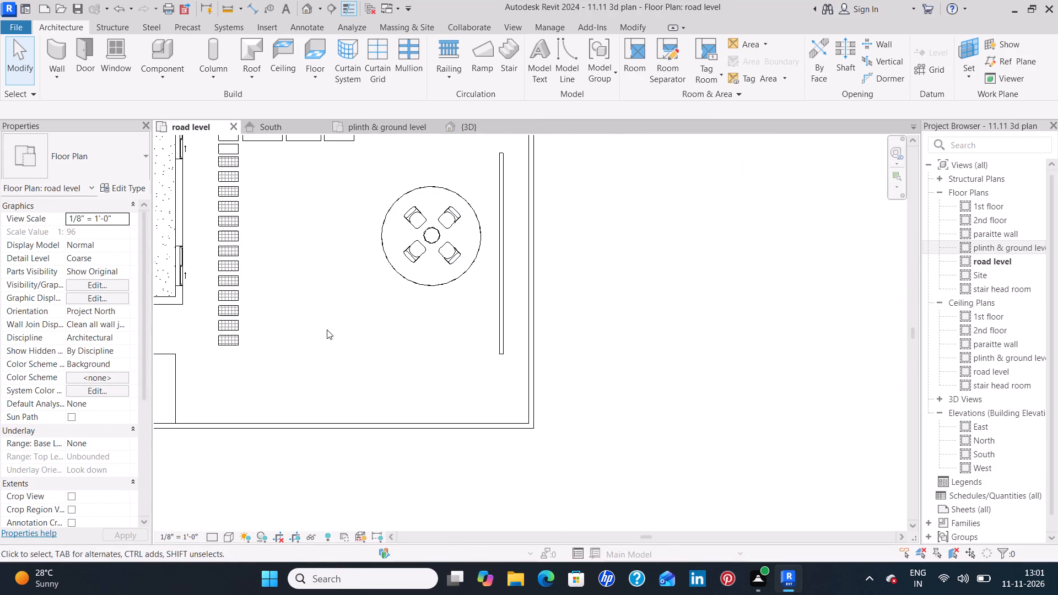
middle_drag(327, 329, 321, 399)
scroll(328, 398, down, 1)
middle_drag(330, 397, 335, 396)
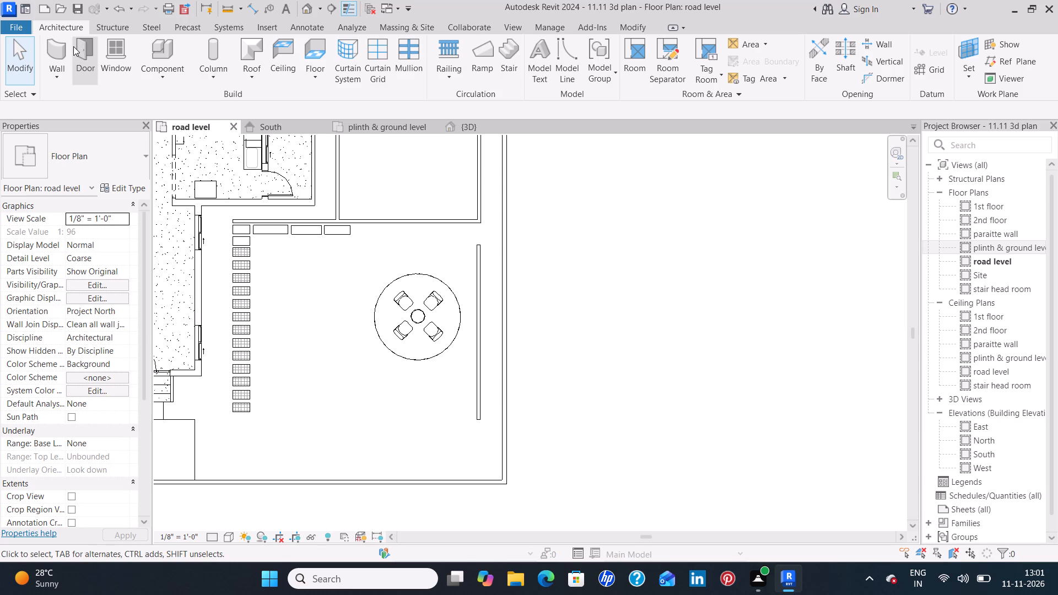
click(156, 51)
click(597, 78)
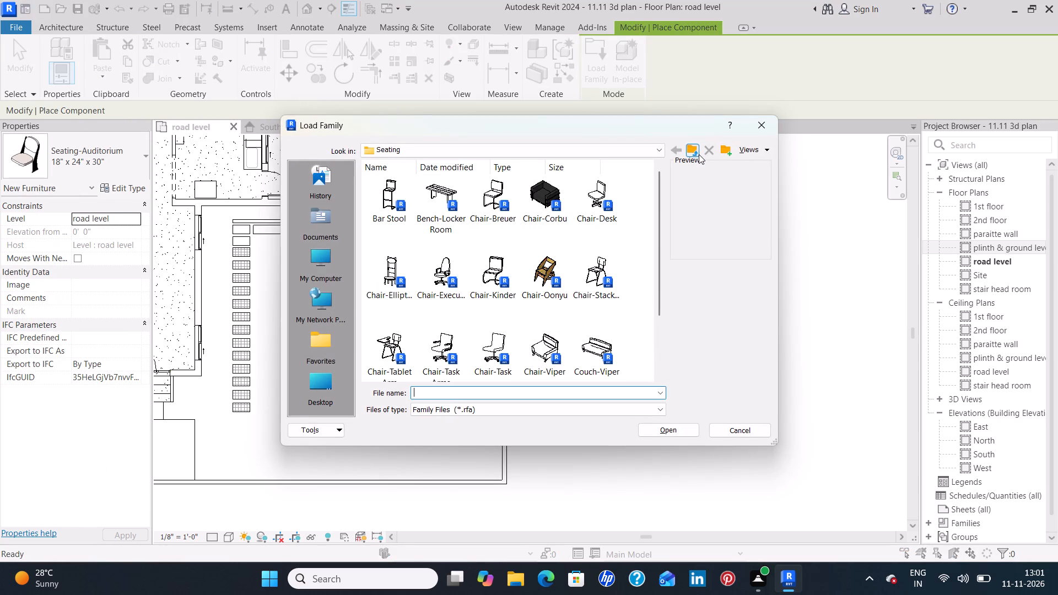
click(699, 154)
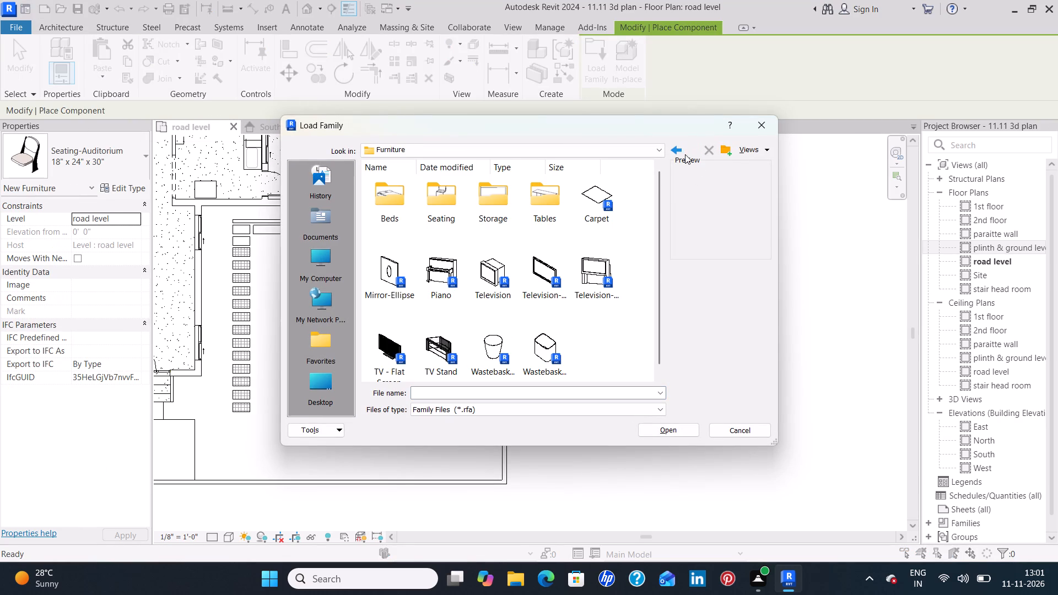
click(690, 154)
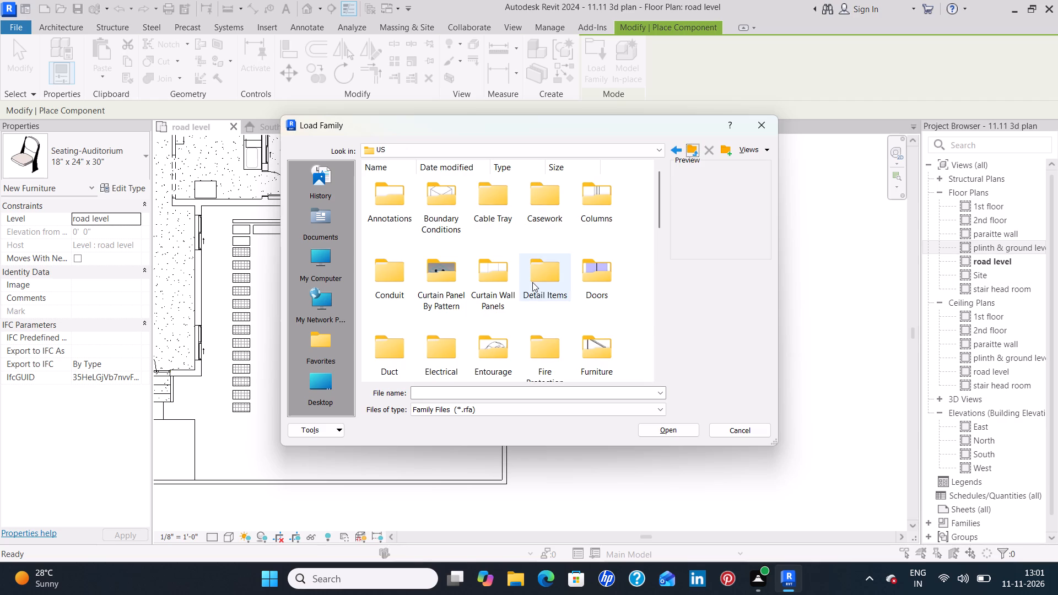
scroll(531, 283, down, 2)
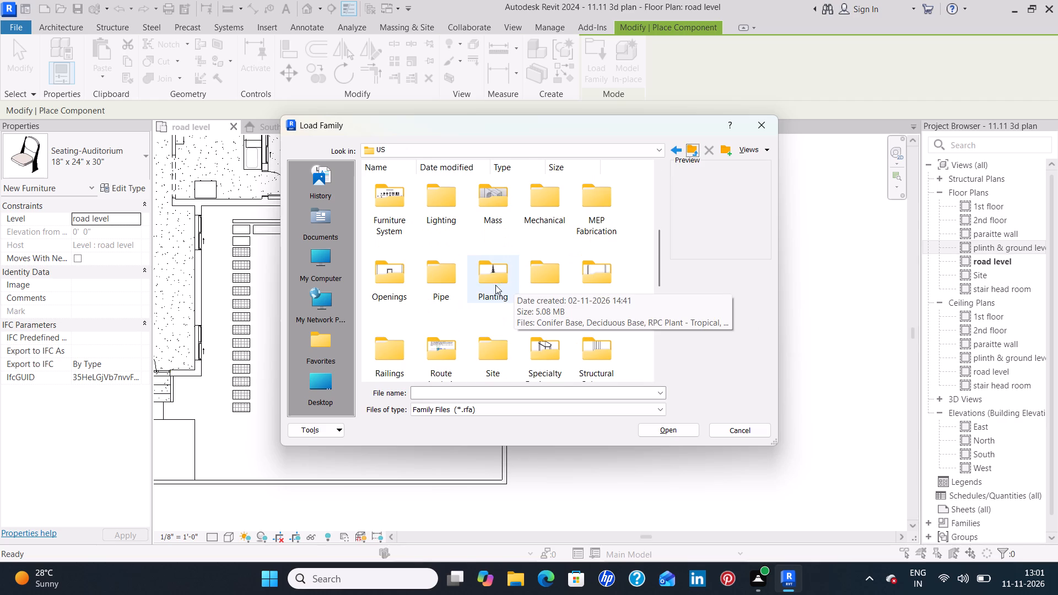
double_click(484, 284)
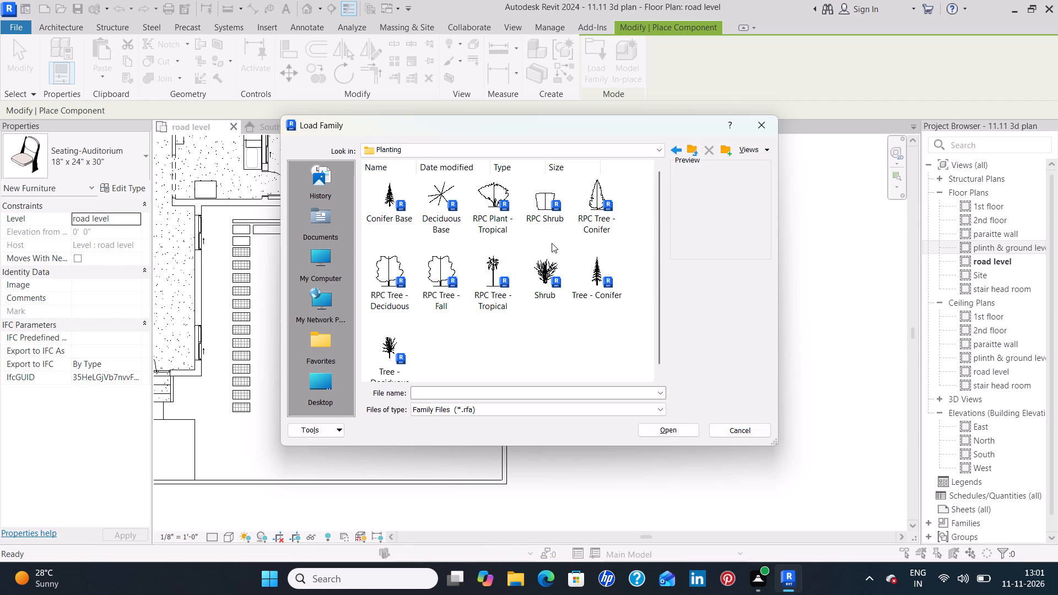
click(488, 277)
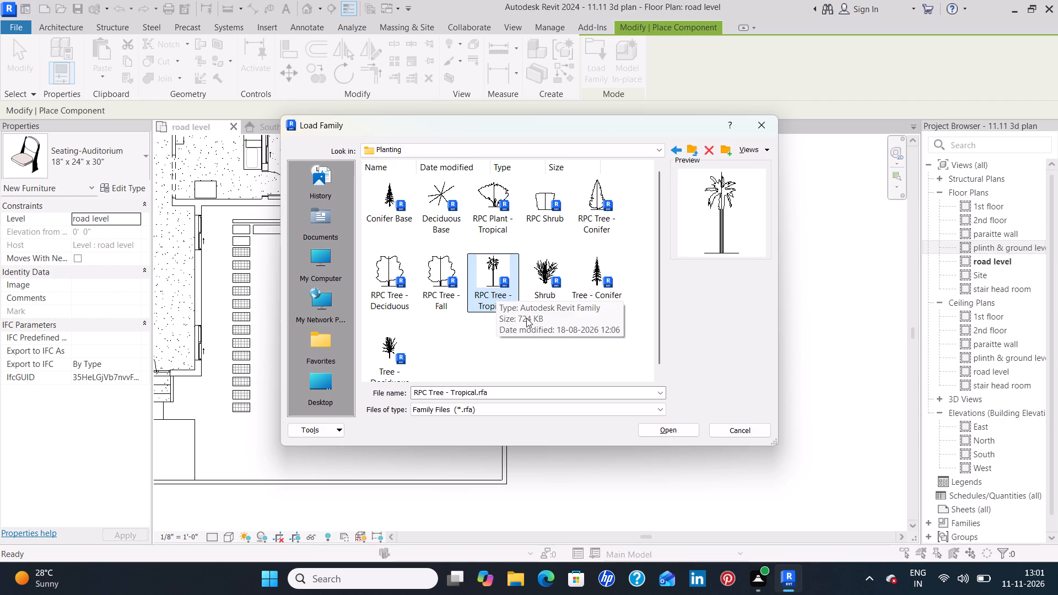
click(671, 428)
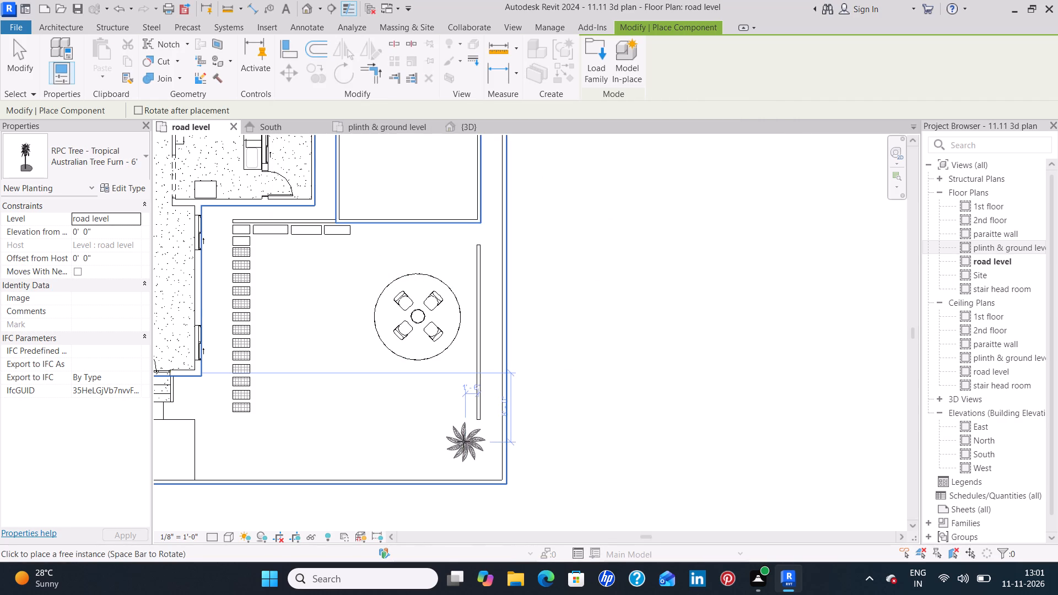
Place a 6' Australian Tree Fern in the garden's south-east corner, about 3' 5" south of the low wall's end and 11" west of it.
scroll(463, 441, down, 7)
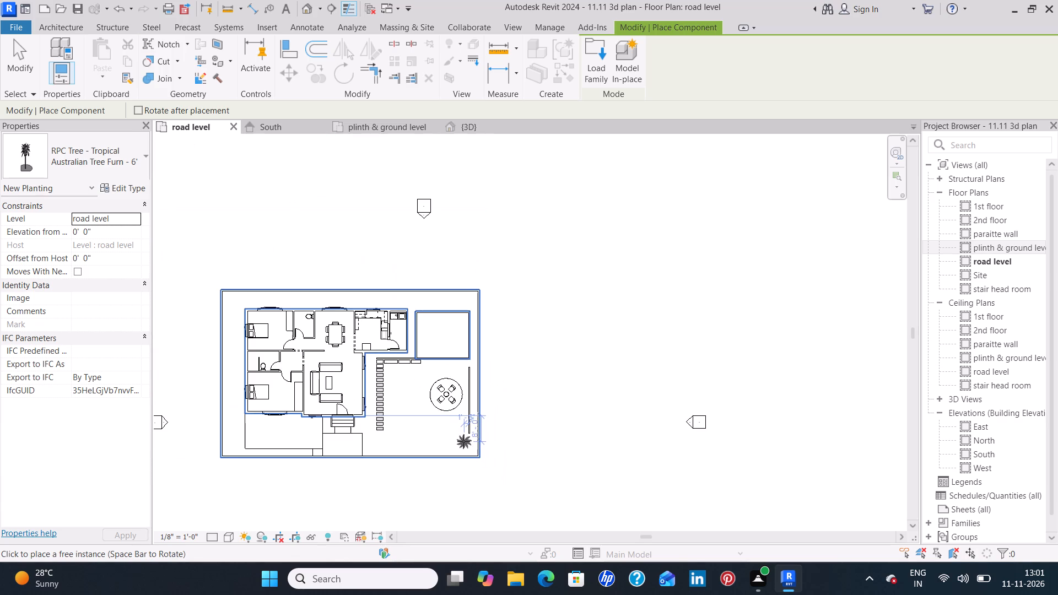
middle_drag(463, 441, 639, 294)
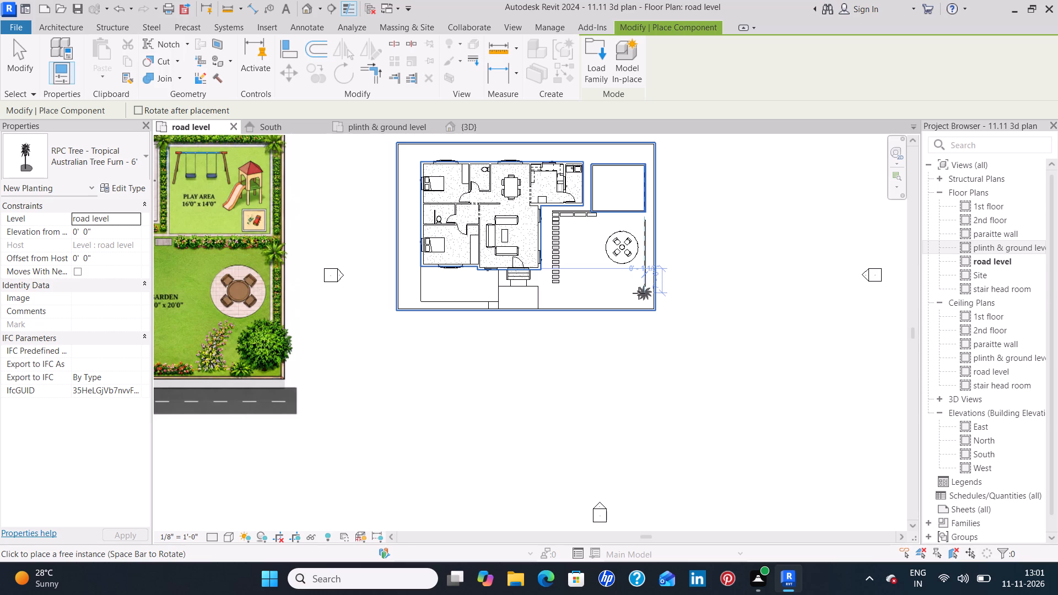
scroll(639, 293, up, 11)
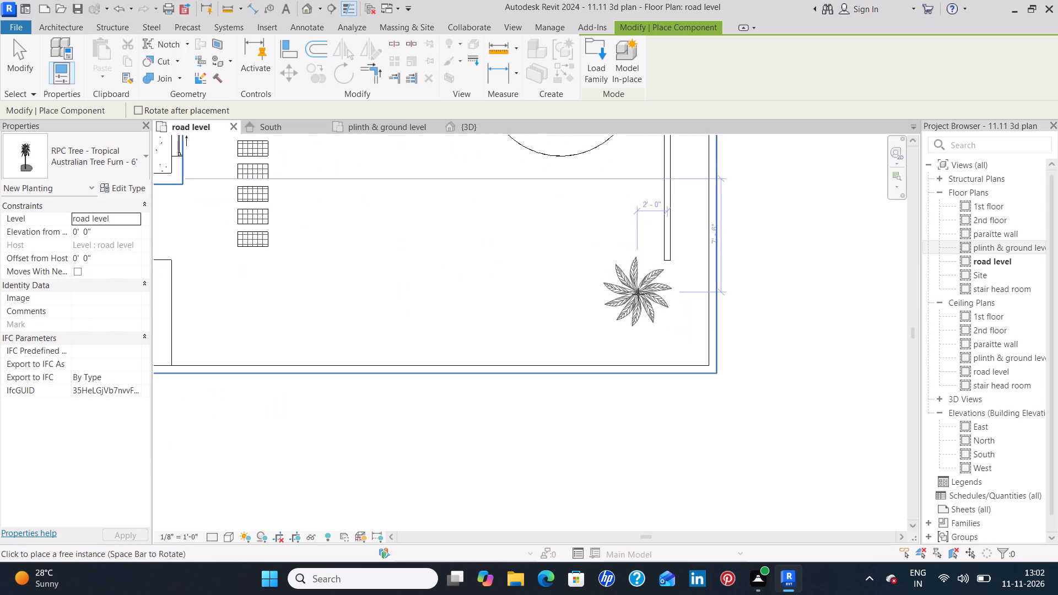
scroll(638, 294, up, 5)
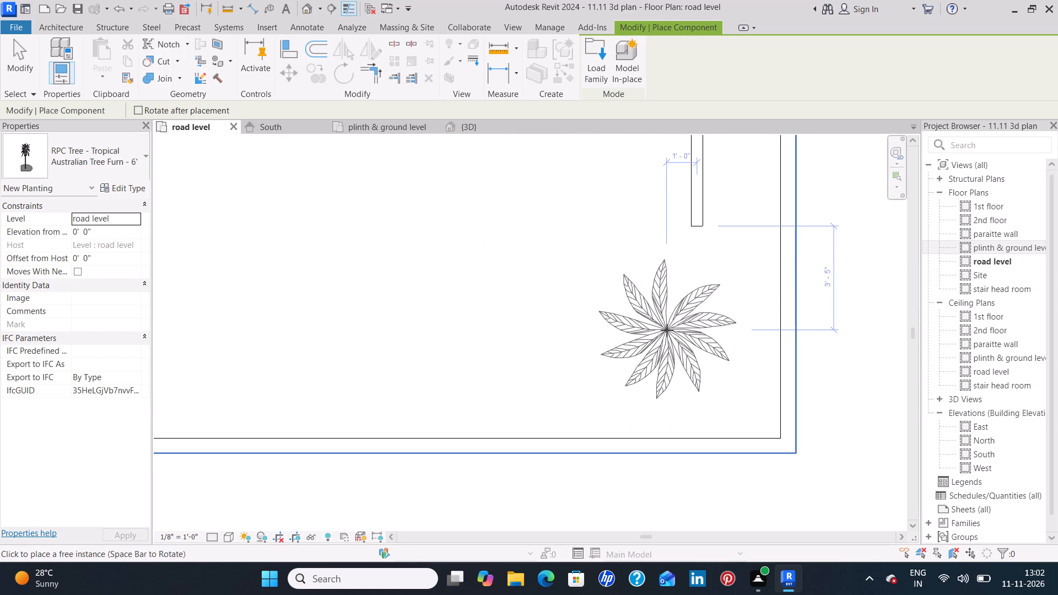
click(669, 330)
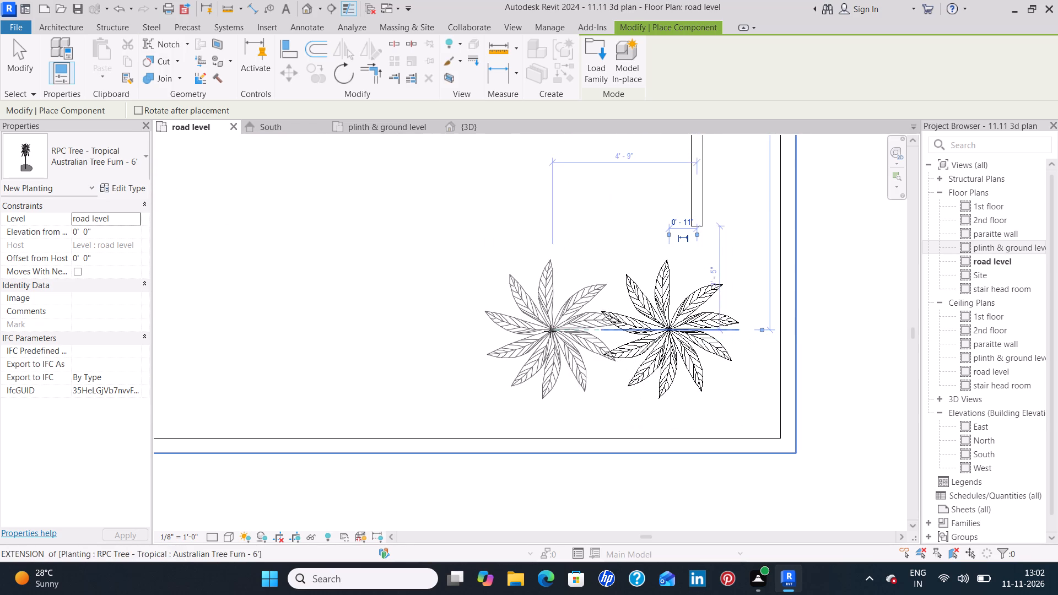
Place a second tree fern at the north end of the low garden wall, about 2' inside the east boundary wall.
scroll(557, 329, down, 16)
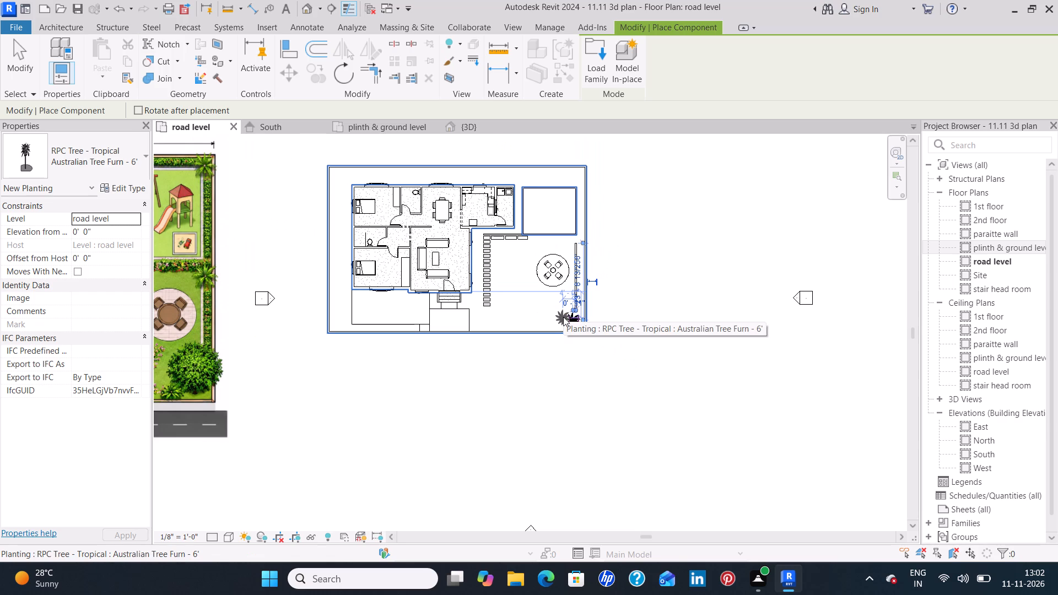
middle_drag(563, 317, 665, 342)
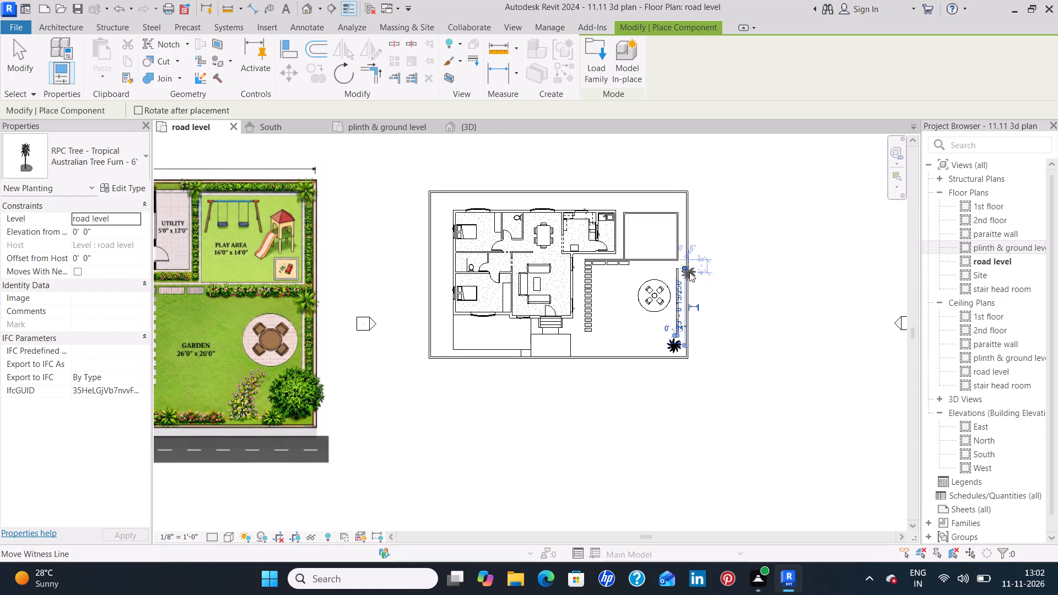
scroll(679, 274, up, 14)
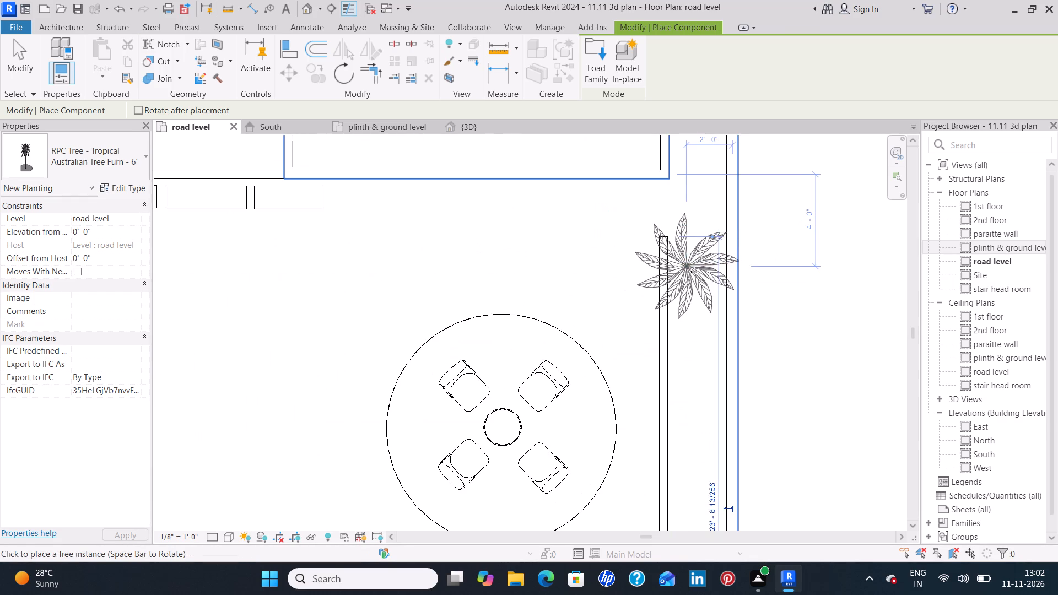
click(690, 272)
Place a third tree fern in the site's north-east corner beyond the play area, about 2' inside the east boundary, and finish placing.
scroll(646, 218, down, 10)
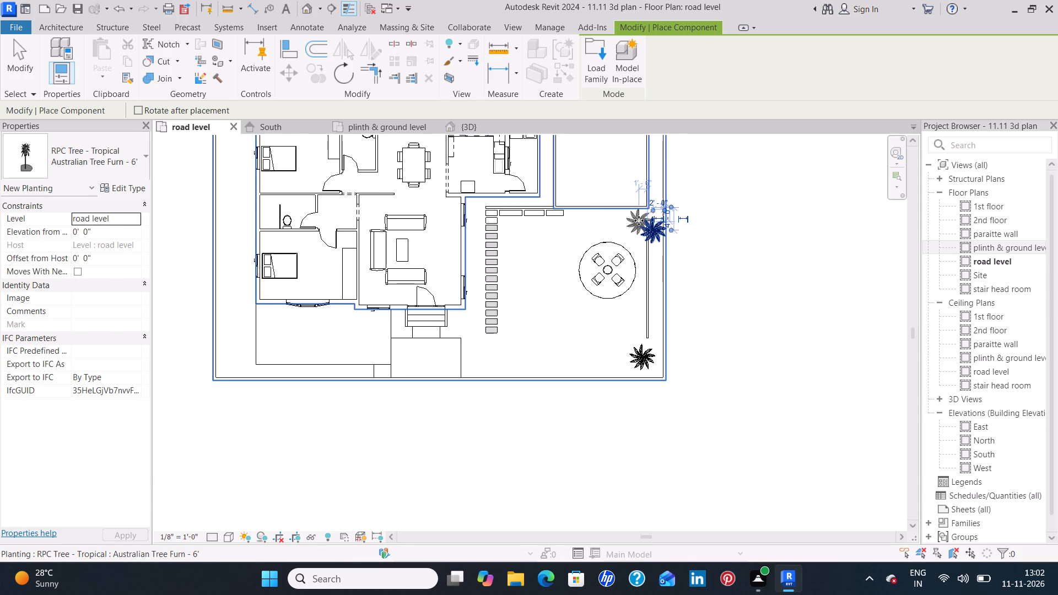
middle_drag(638, 220, 637, 444)
scroll(637, 415, down, 5)
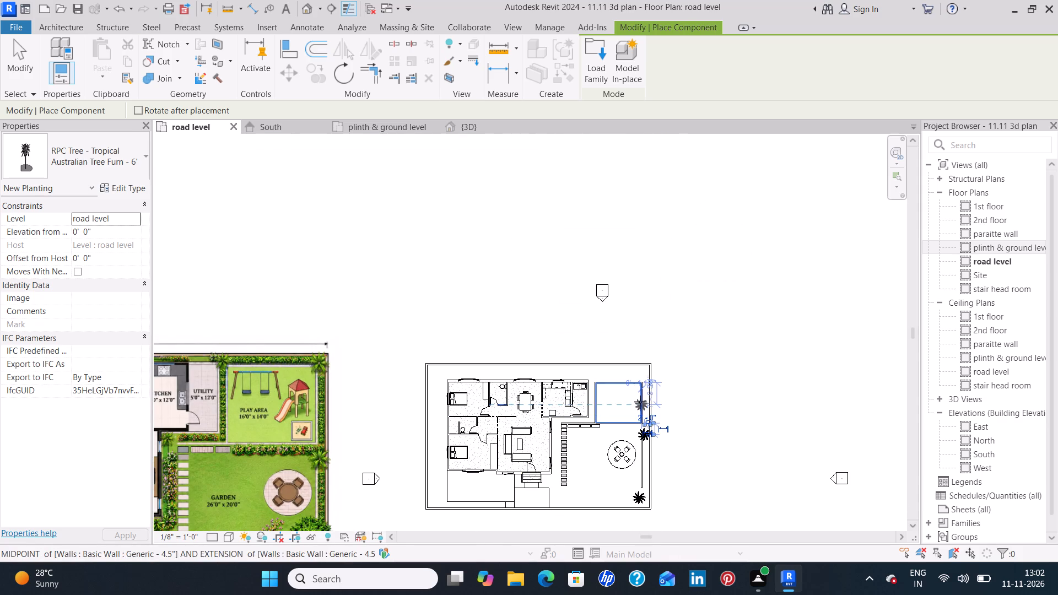
scroll(643, 377, up, 1)
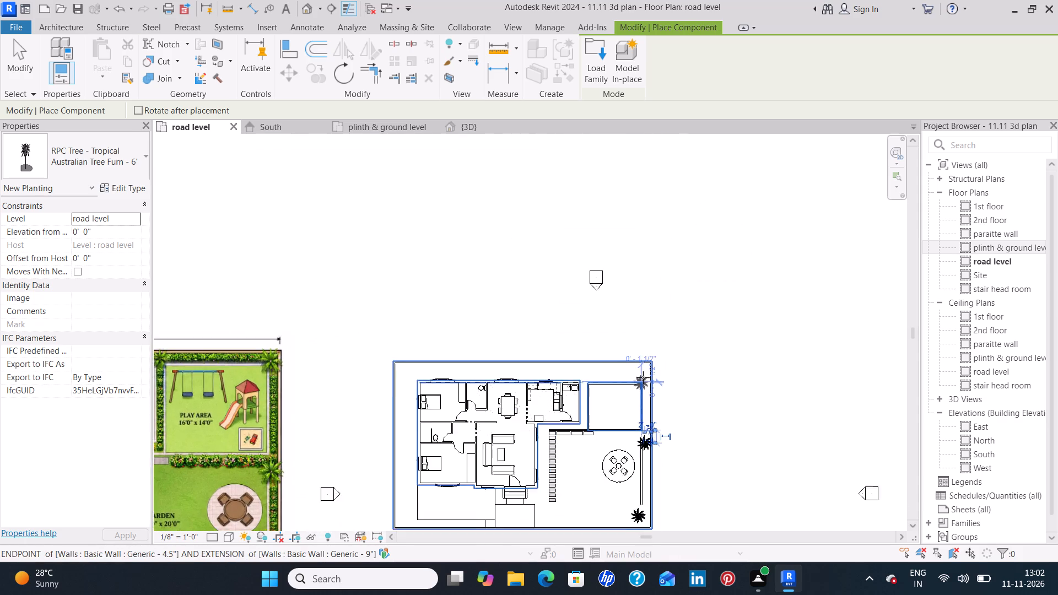
scroll(643, 377, up, 9)
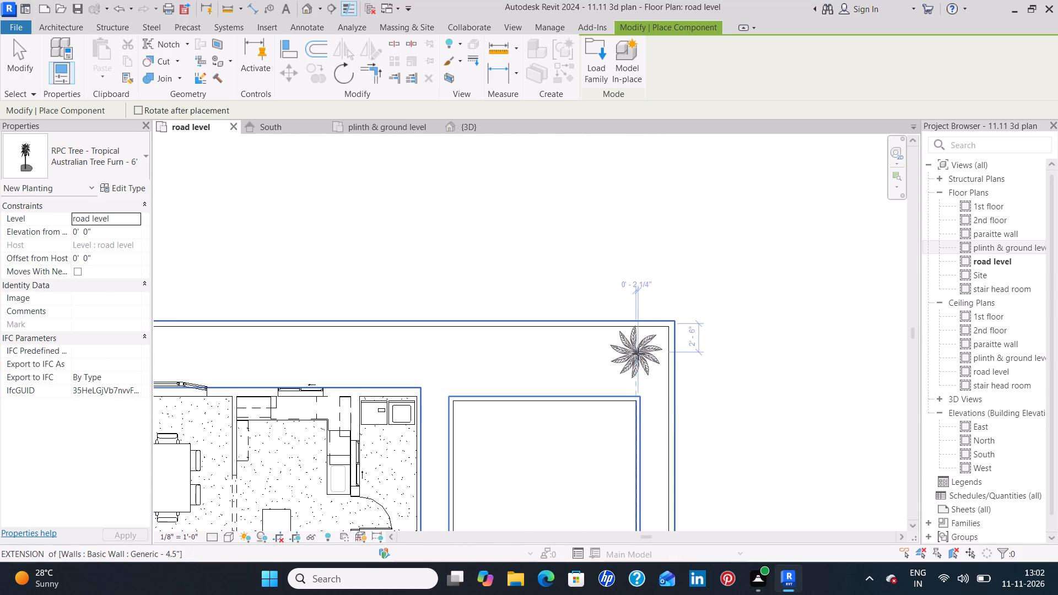
click(647, 355)
scroll(637, 359, down, 7)
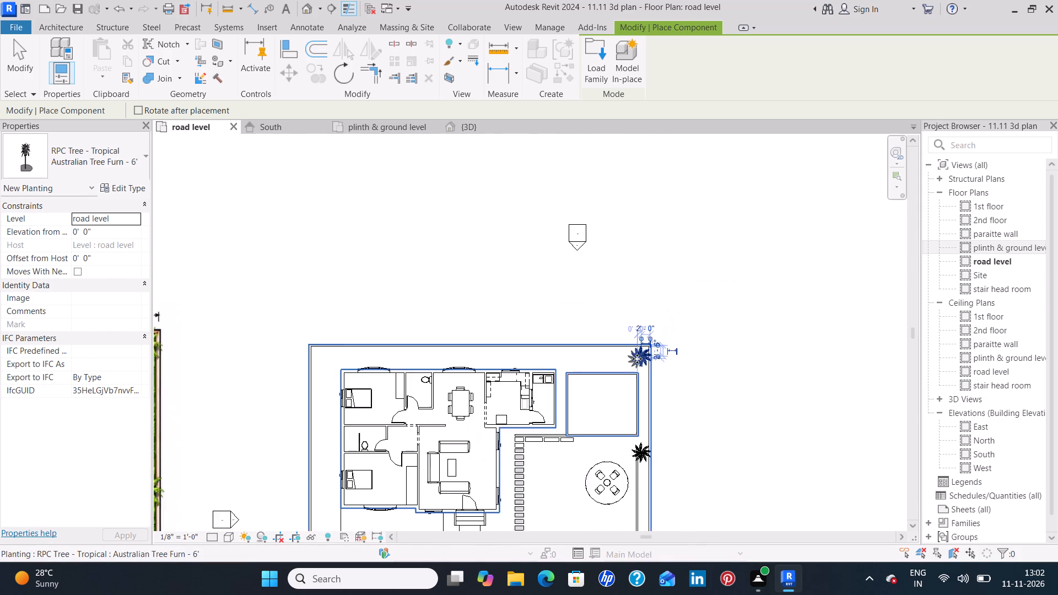
scroll(637, 359, down, 10)
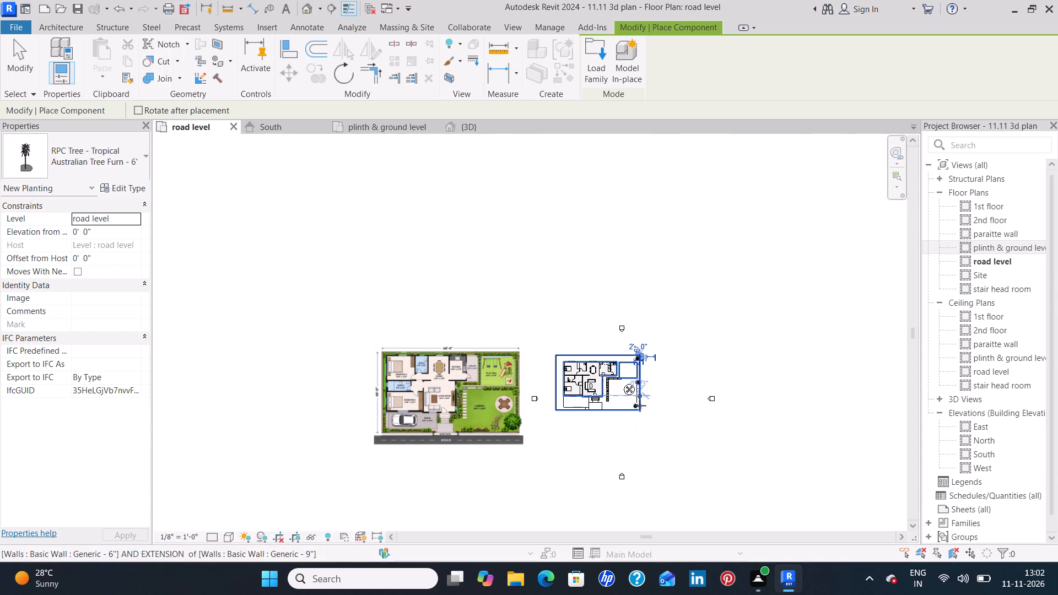
scroll(640, 405, up, 19)
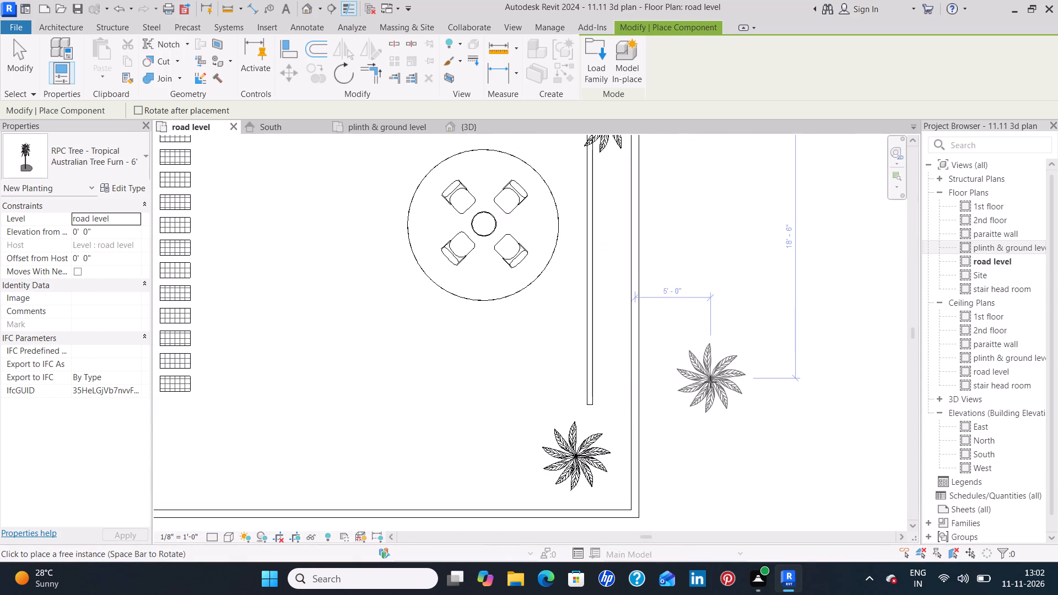
key(Escape)
key(Escape)
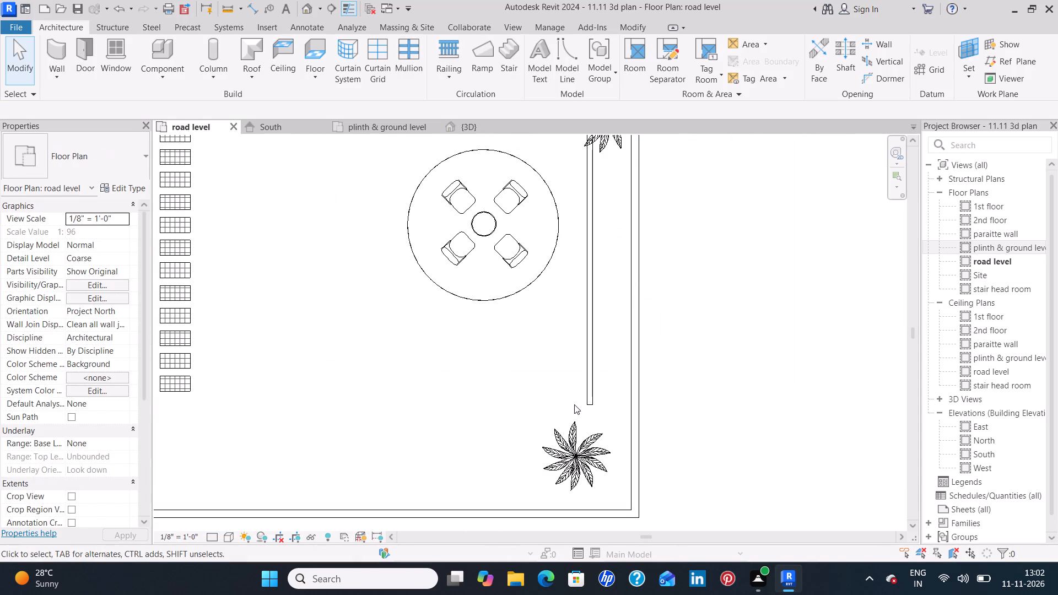
Extend the low 4.5" garden wall southward to the south-east tree fern, making it about 22' 8" long.
click(592, 406)
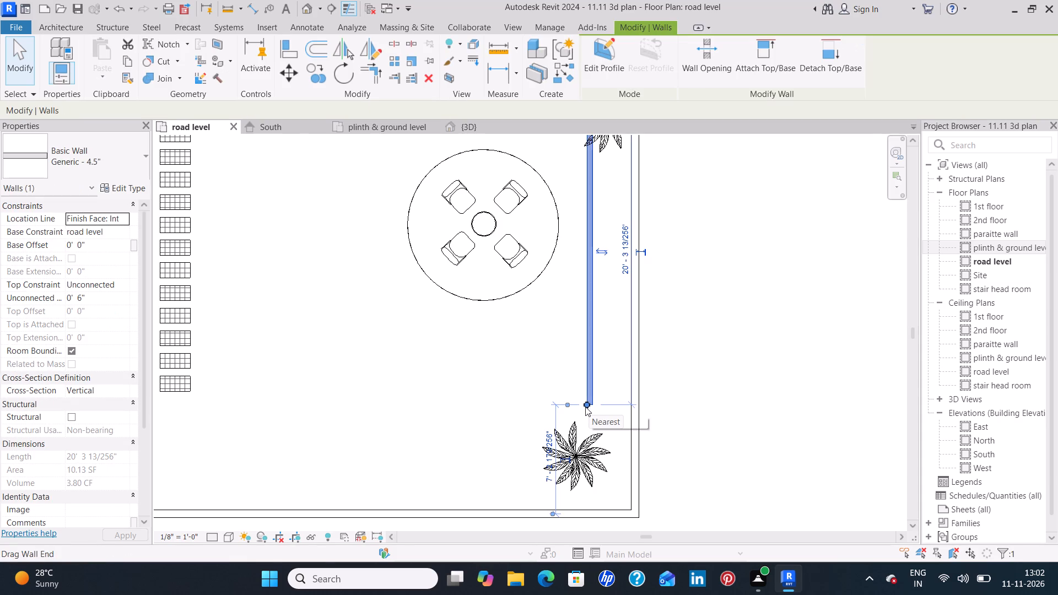
drag(587, 403, 586, 416)
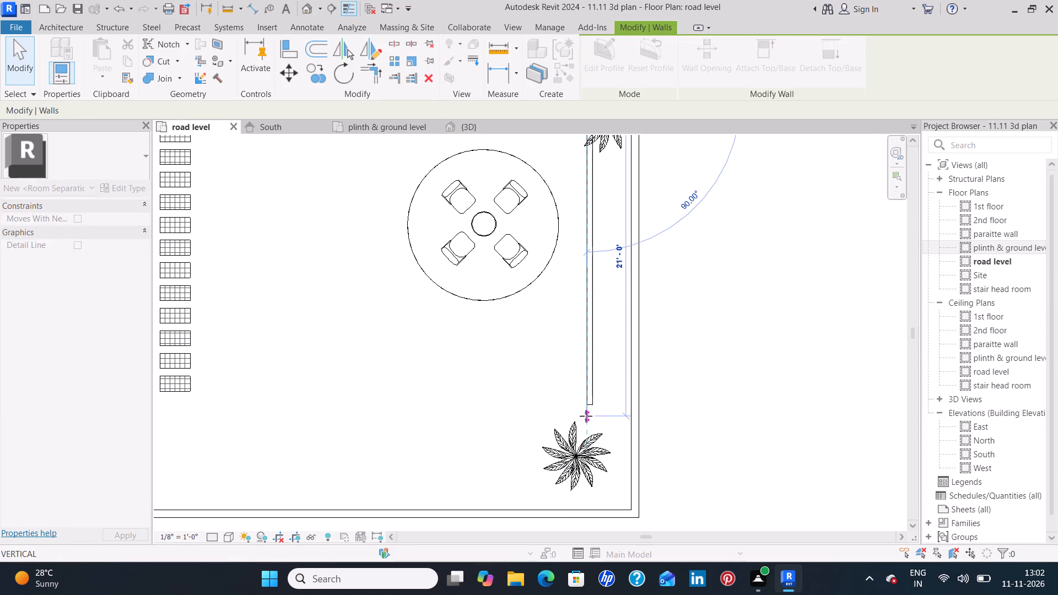
drag(586, 416, 584, 443)
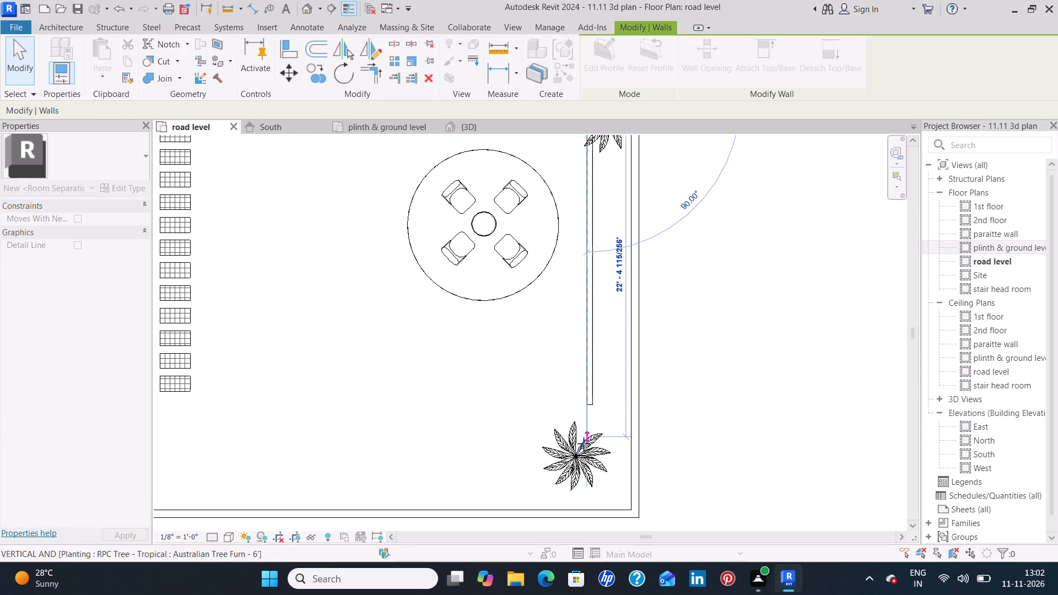
drag(584, 443, 584, 443)
click(548, 392)
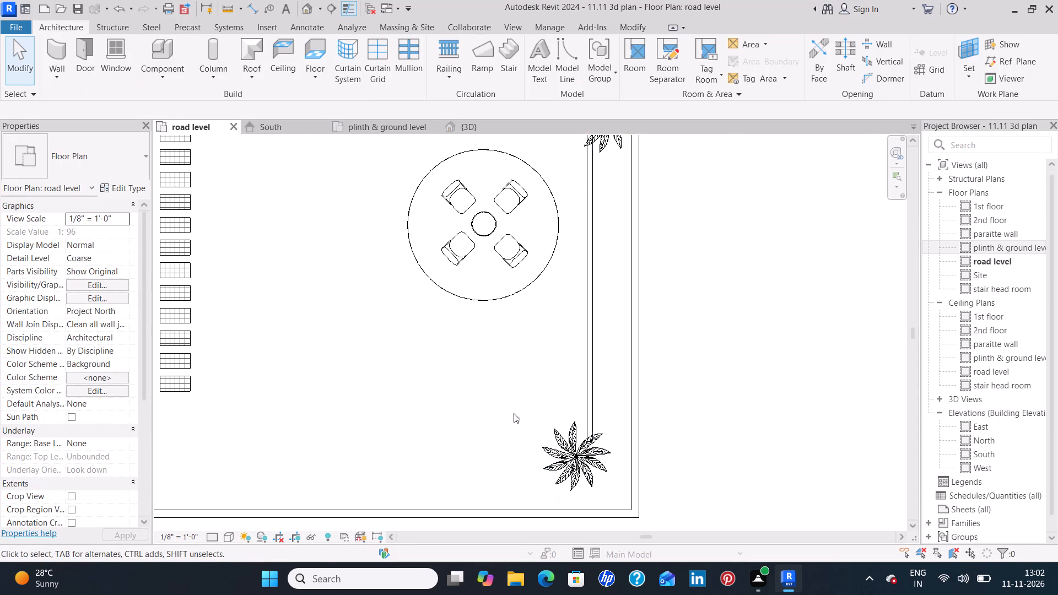
Nudge the south-east tree fern about 1' further south, keeping it about 11" west of the low garden wall.
scroll(507, 440, down, 3)
middle_drag(465, 417, 488, 370)
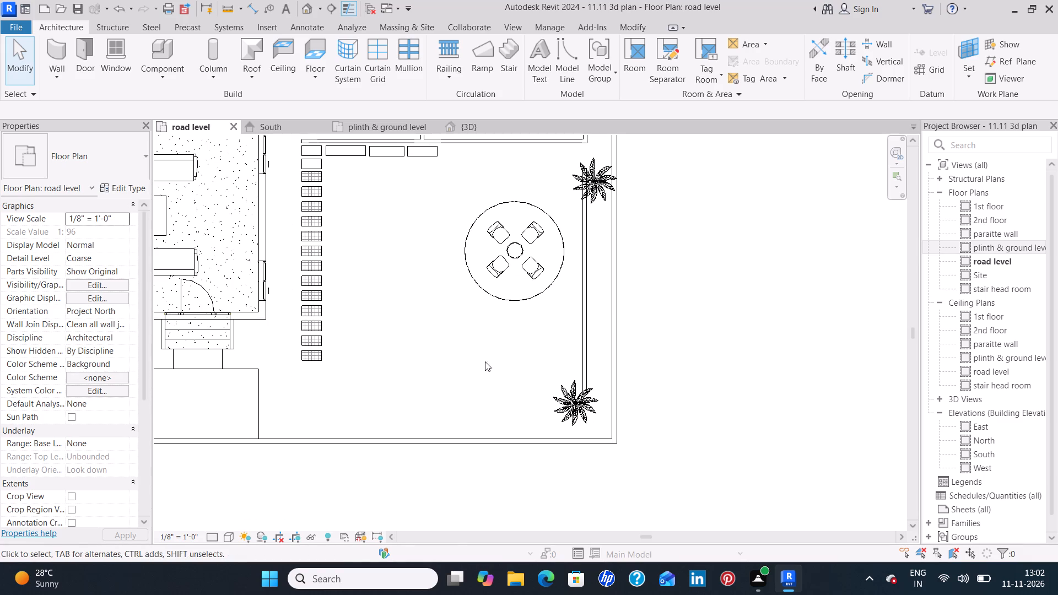
click(580, 410)
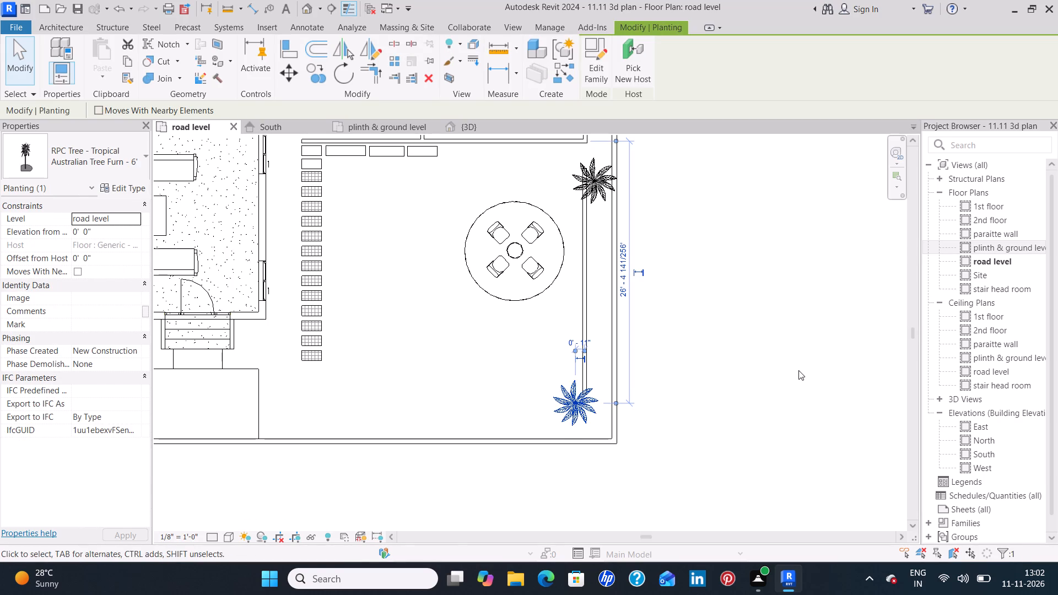
key(Down)
key(Right)
key(Right)
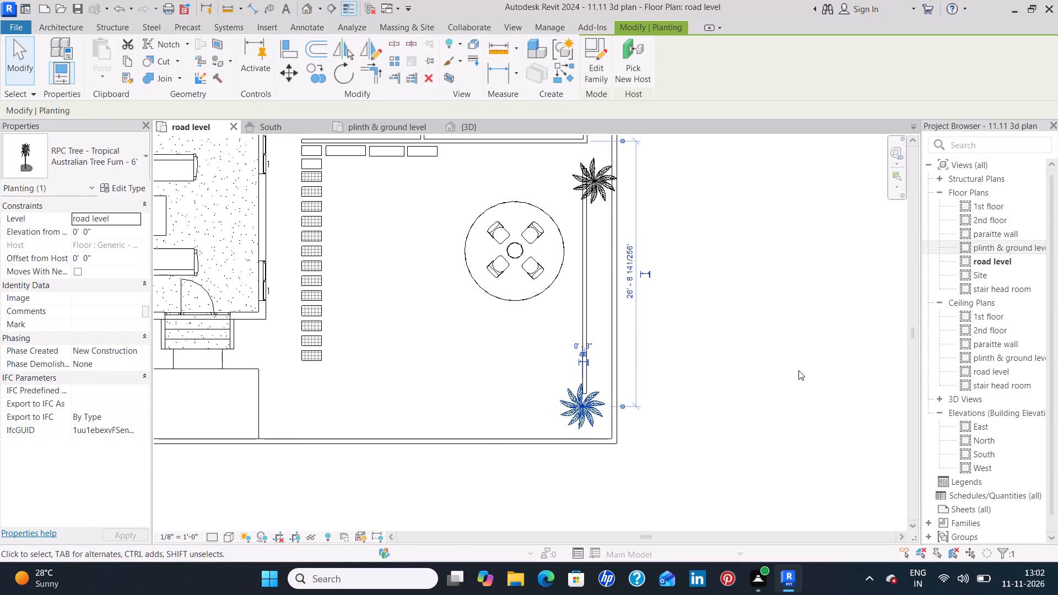
key(Down)
key(Left)
key(Up)
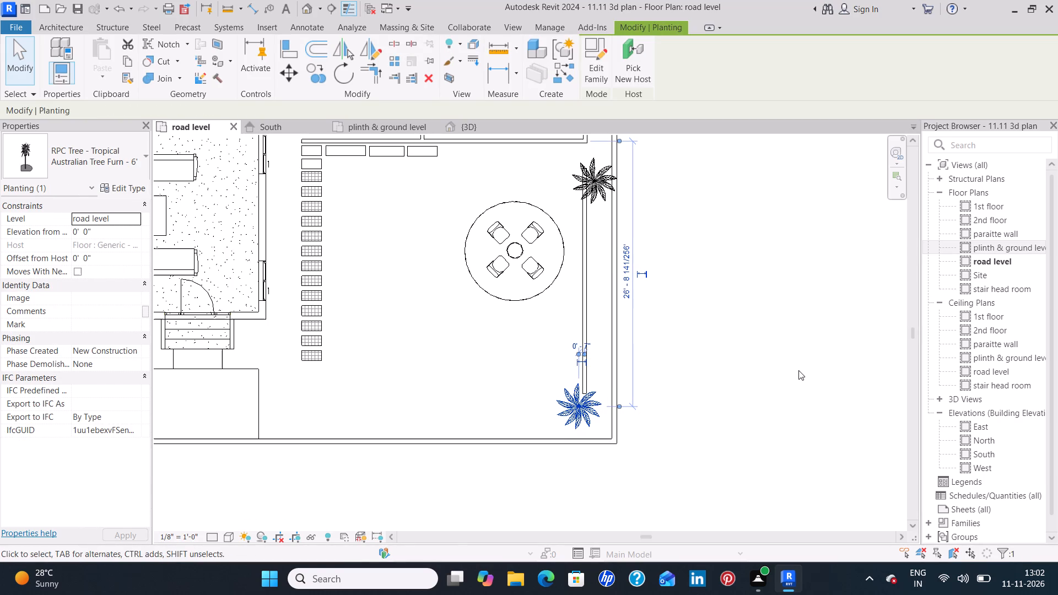
key(Left)
key(Up)
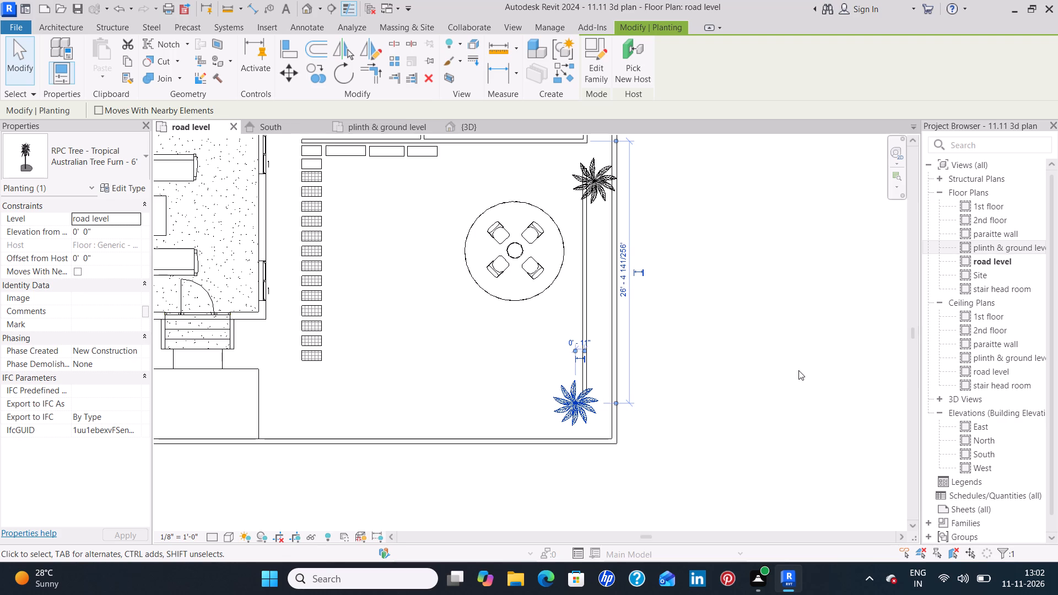
key(Down)
key(Down)
key(Right)
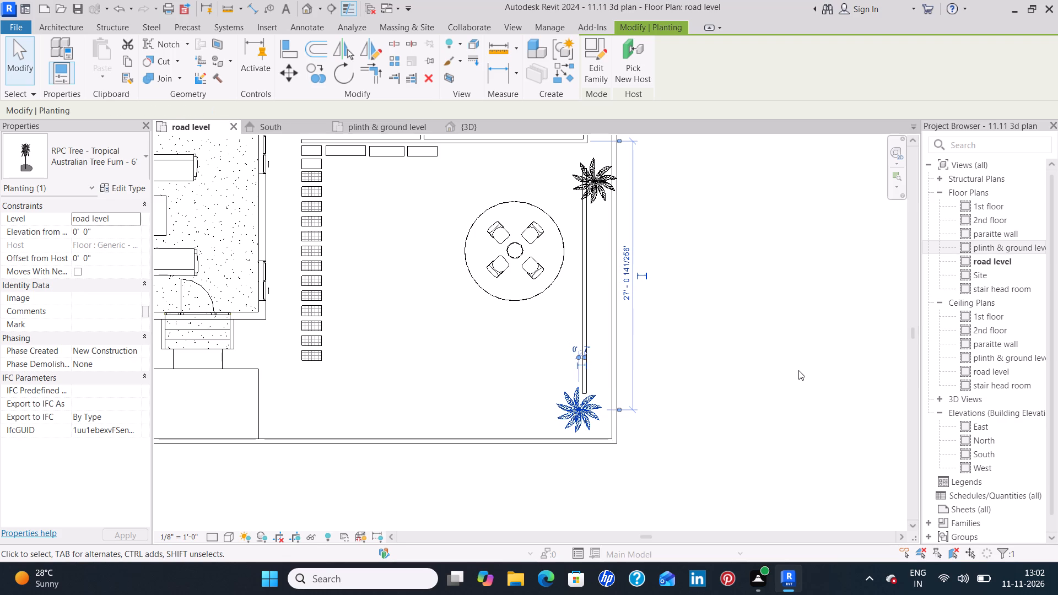
key(Down)
key(Left)
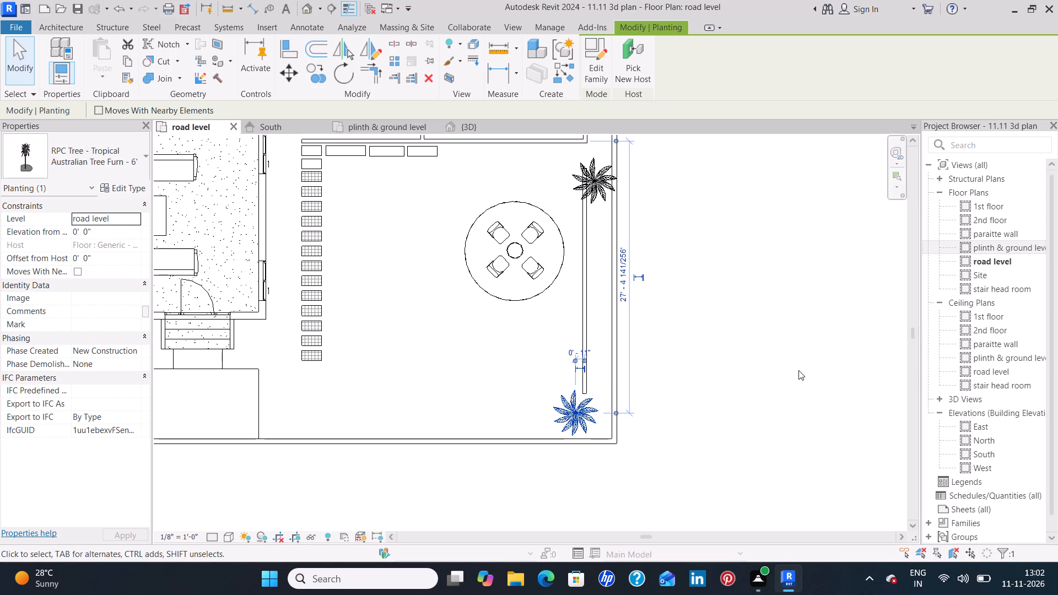
click(367, 417)
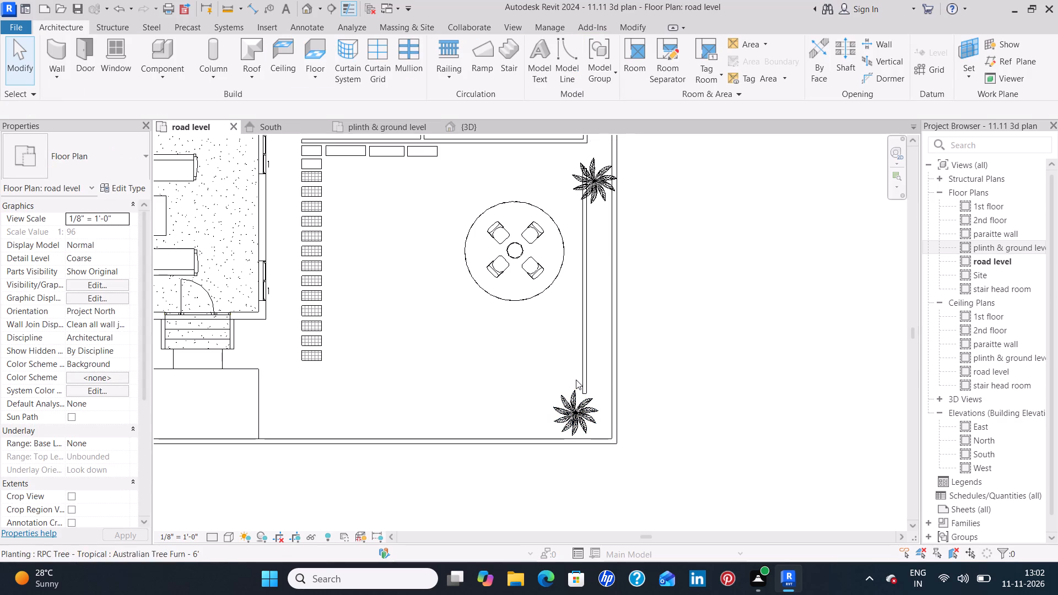
Stretch the low garden wall's south end further south so it reaches under the moved tree fern's fronds.
click(581, 384)
scroll(587, 401, up, 8)
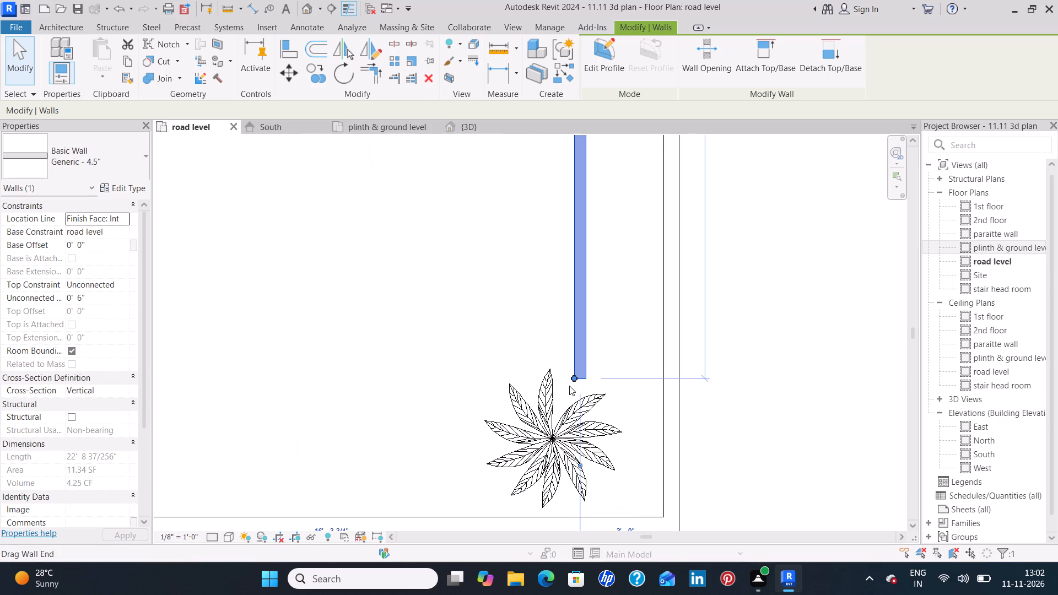
drag(574, 378, 575, 414)
click(481, 333)
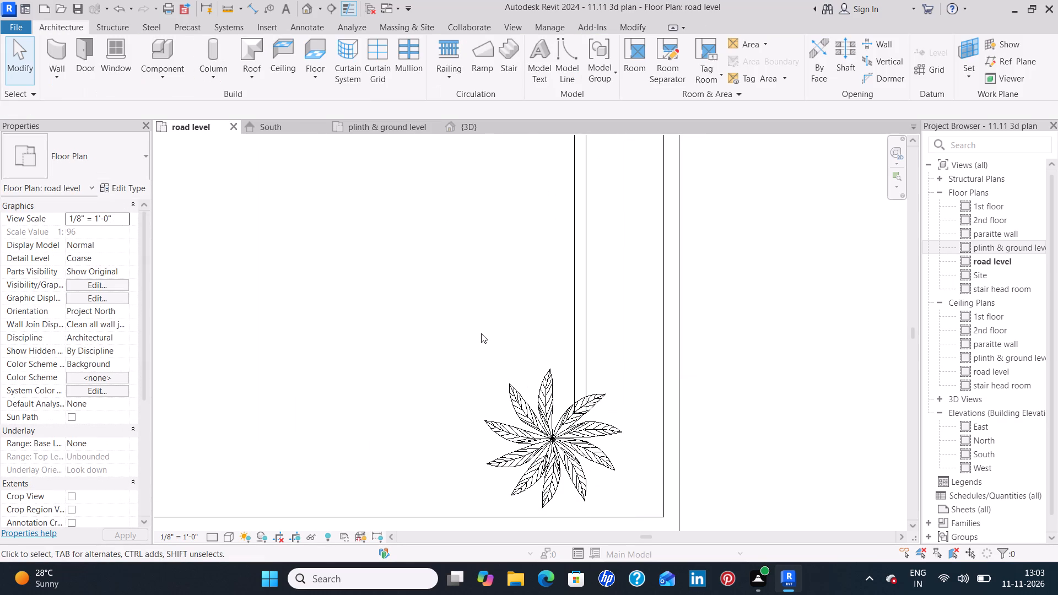
scroll(481, 333, down, 3)
Examine the tree ferns and low garden wall along the east boundary in 3D, from above and from several angles.
click(498, 127)
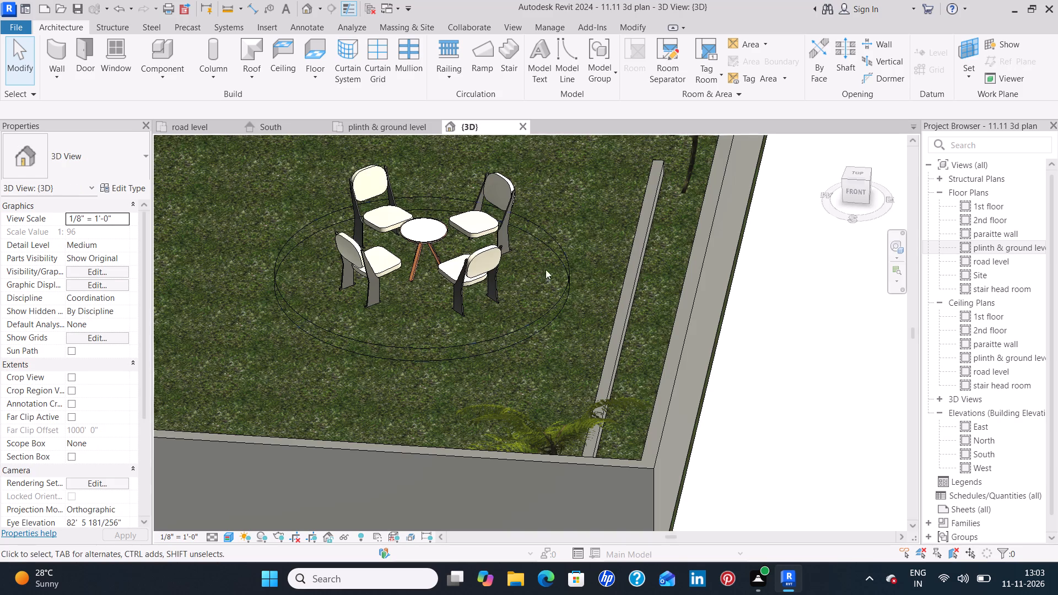
click(461, 339)
click(304, 378)
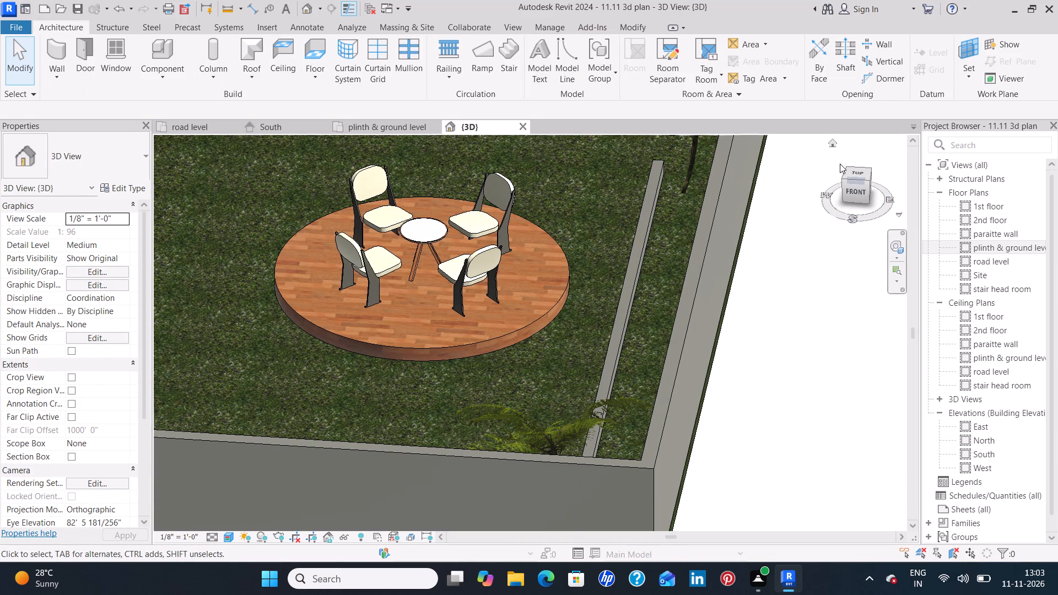
click(854, 173)
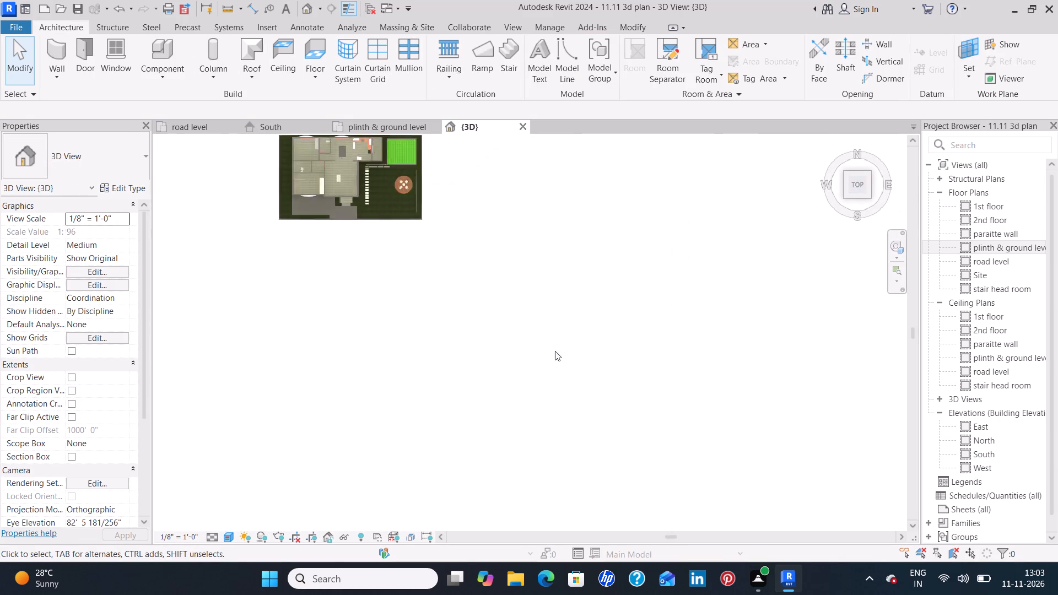
scroll(543, 345, up, 14)
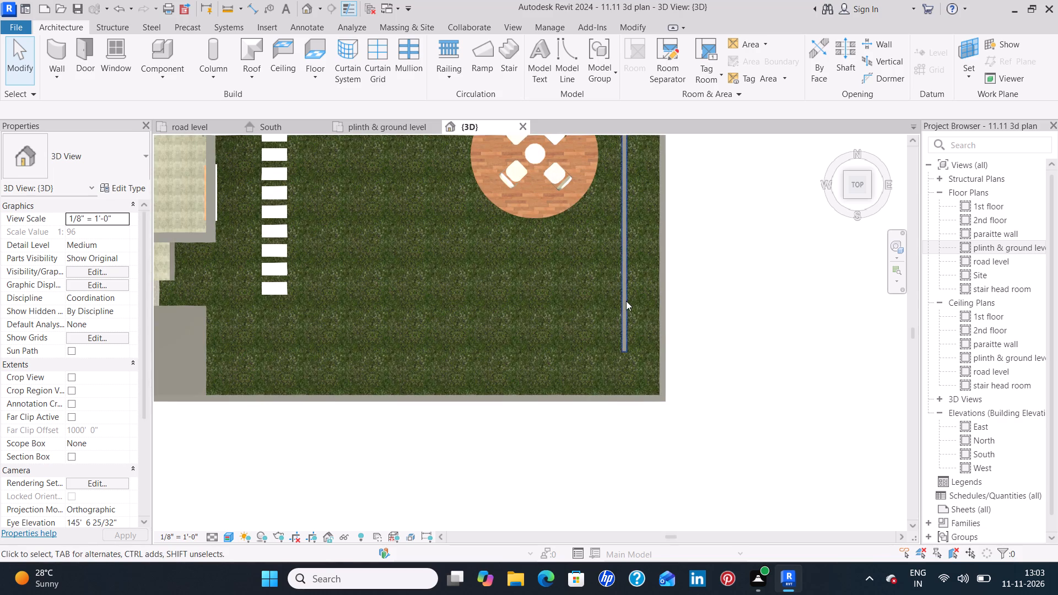
middle_drag(626, 300, 487, 346)
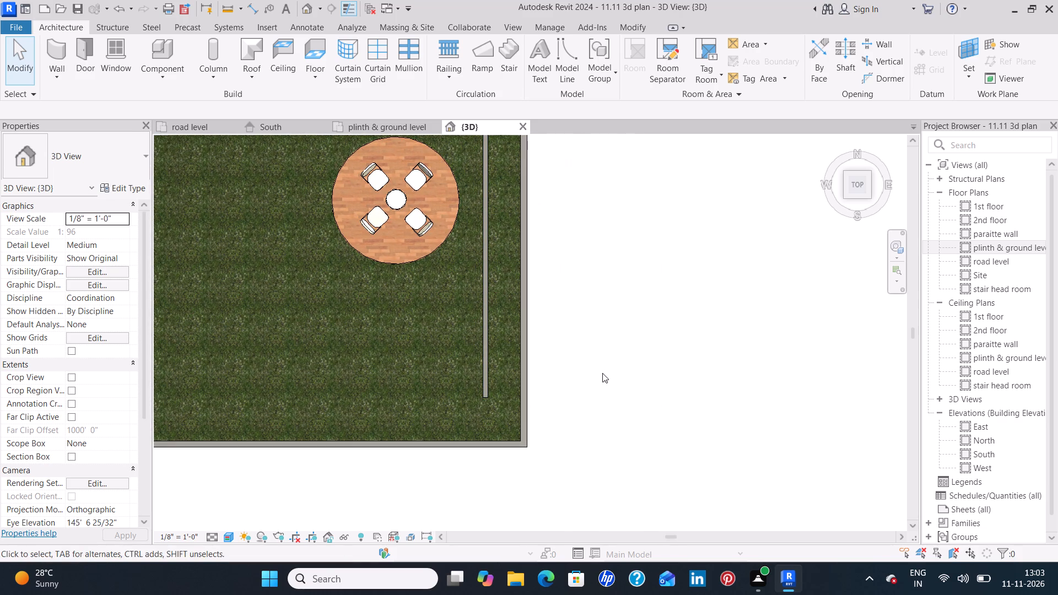
shift+middle_drag(602, 373, 598, 266)
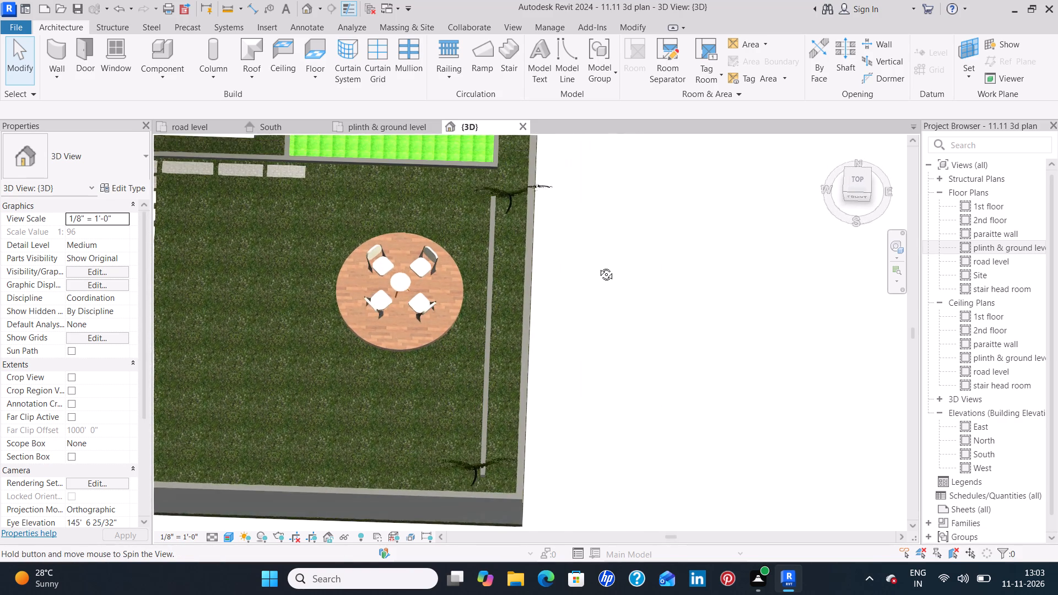
shift+middle_drag(598, 266, 596, 262)
shift+middle_drag(604, 440, 601, 363)
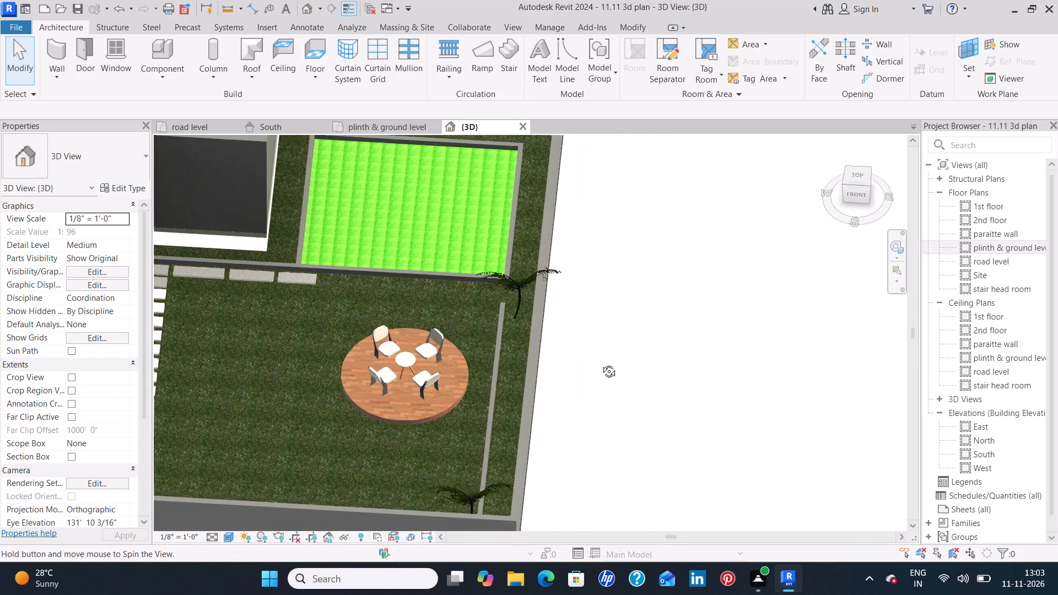
shift+middle_drag(601, 363, 601, 358)
shift+middle_drag(588, 429, 647, 431)
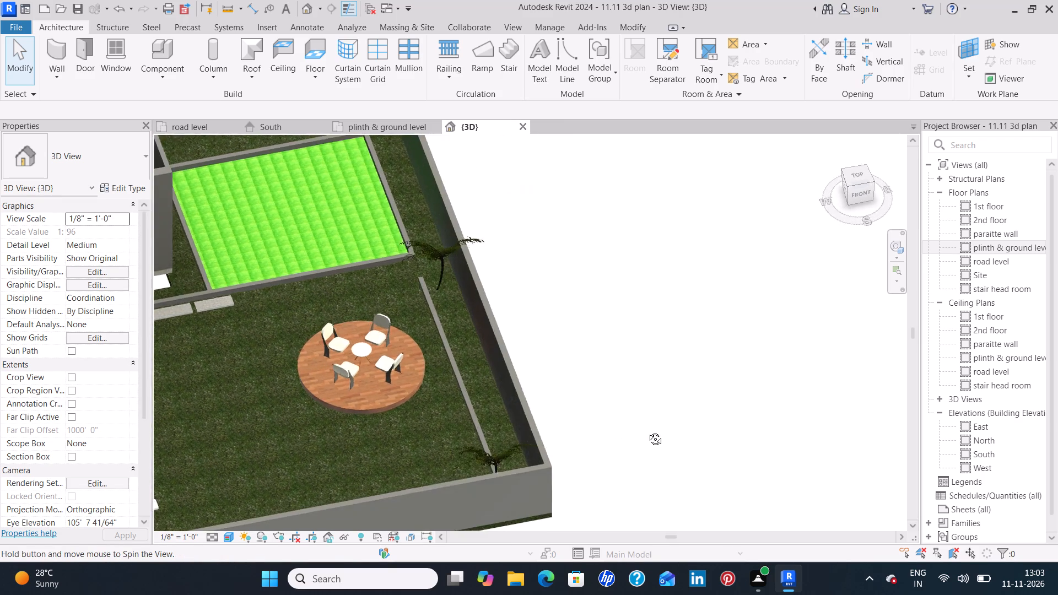
shift+middle_drag(647, 431, 664, 429)
scroll(568, 347, down, 4)
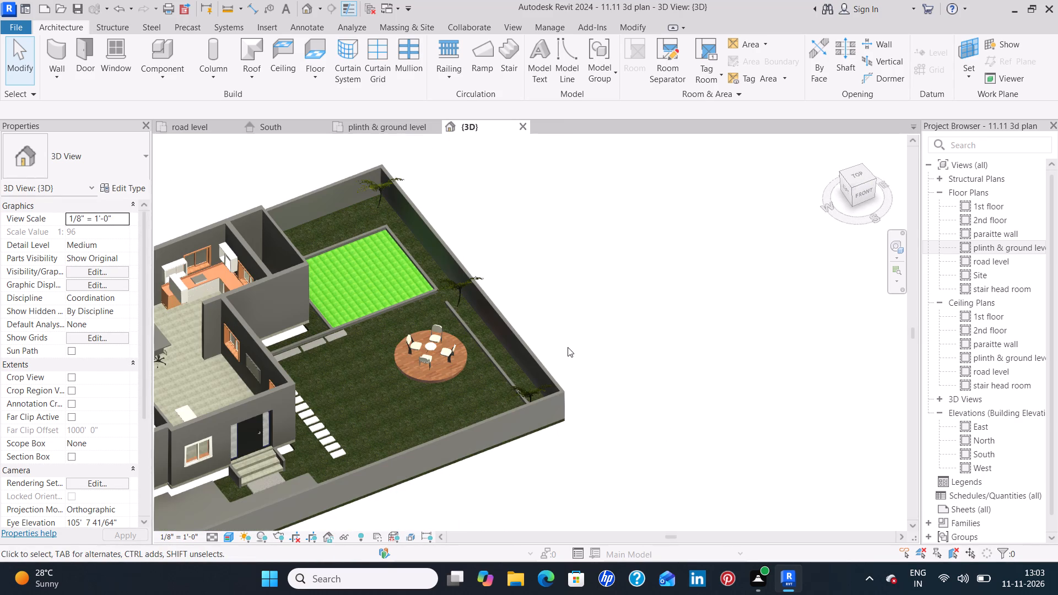
middle_drag(585, 309, 569, 361)
shift+middle_drag(577, 258, 576, 259)
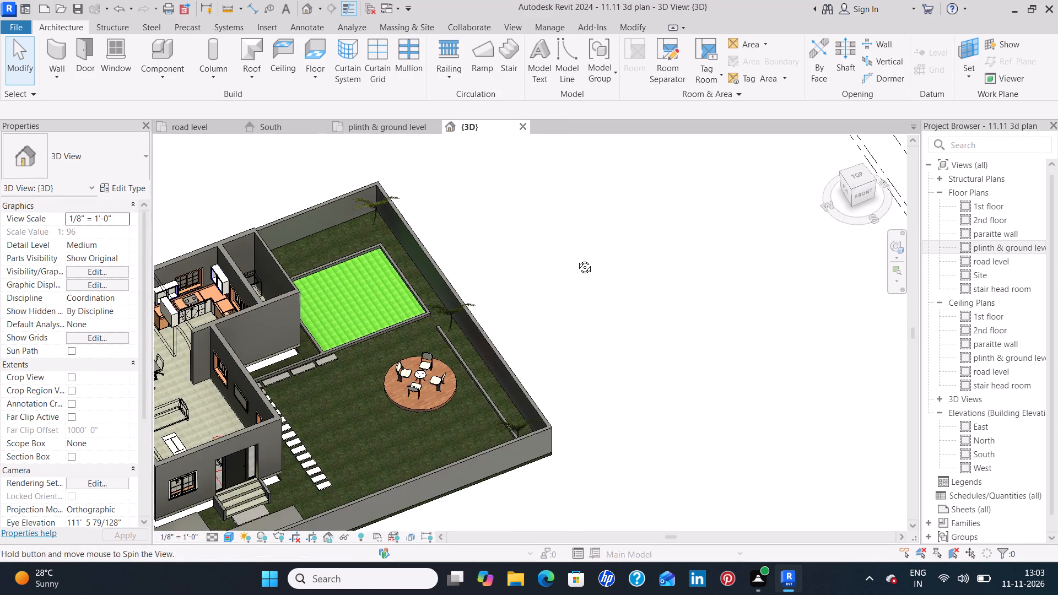
shift+middle_drag(576, 259, 570, 304)
shift+middle_drag(598, 258, 595, 268)
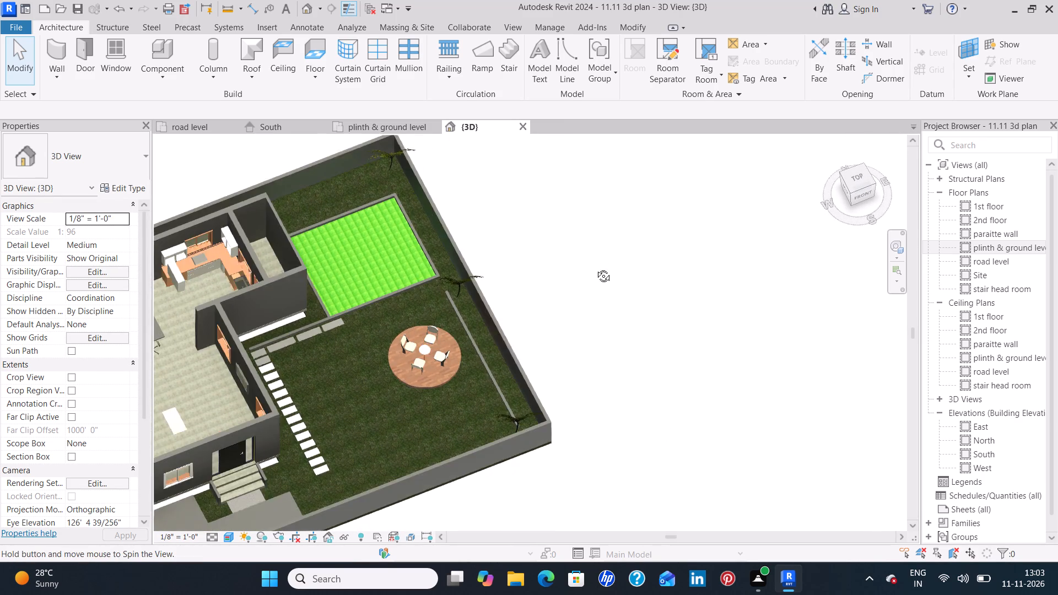
shift+middle_drag(595, 268, 578, 310)
shift+middle_drag(575, 351, 571, 264)
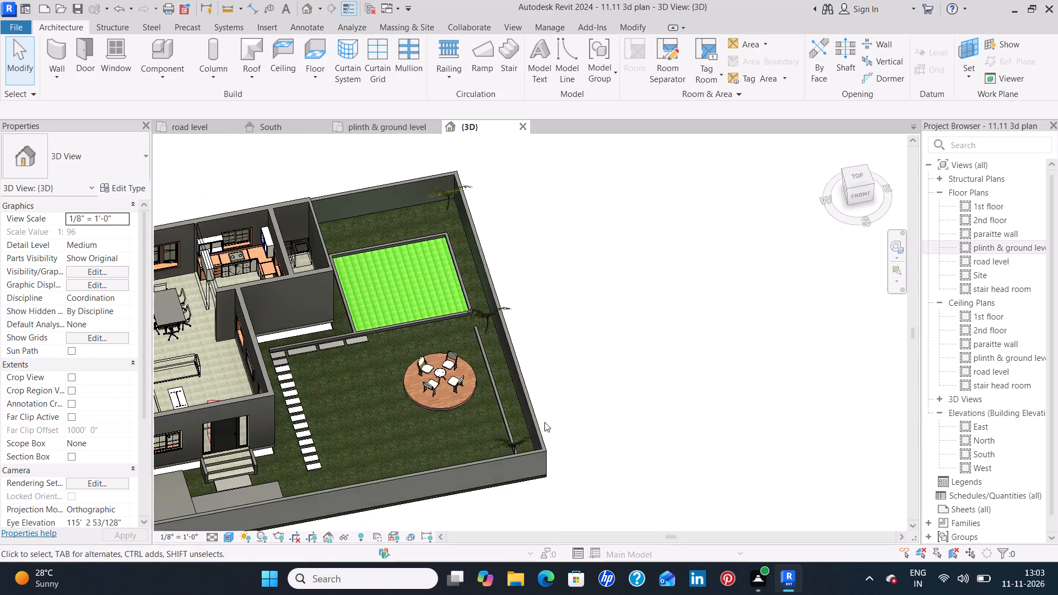
scroll(544, 422, up, 8)
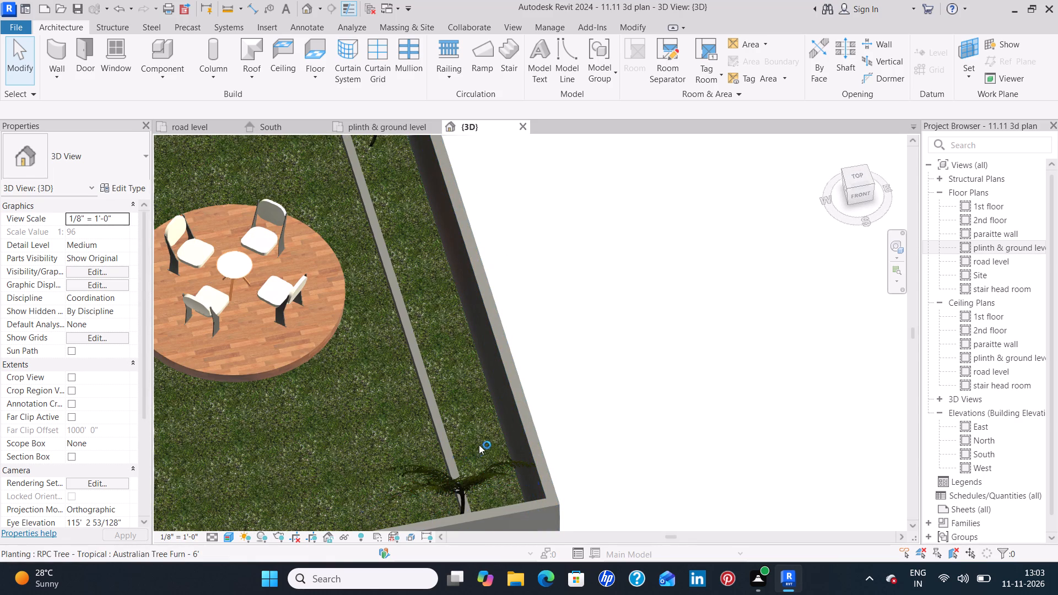
middle_drag(477, 439, 492, 364)
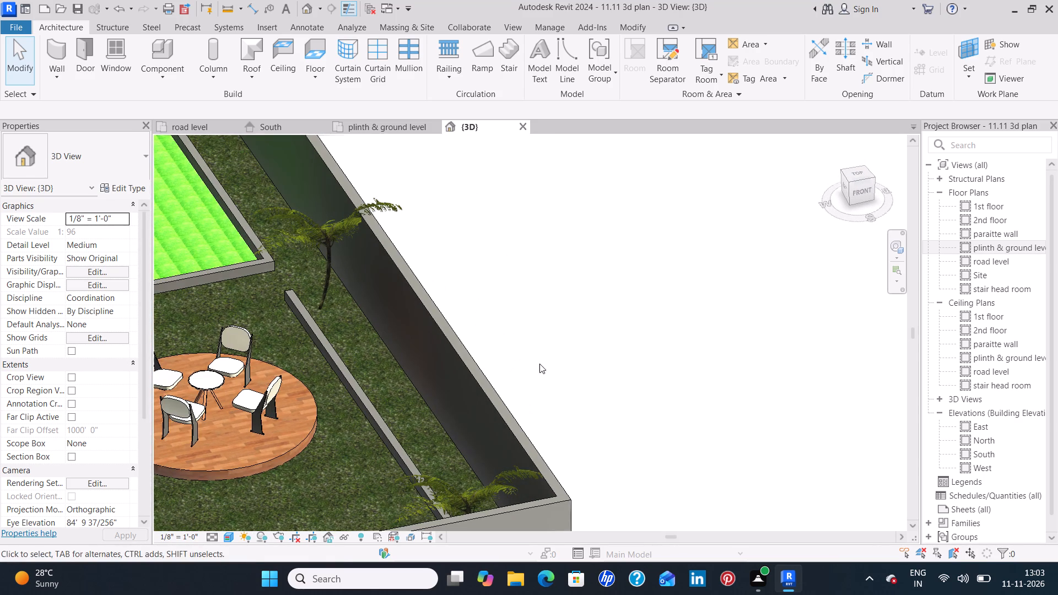
middle_drag(539, 364, 632, 303)
shift+middle_drag(675, 369, 694, 370)
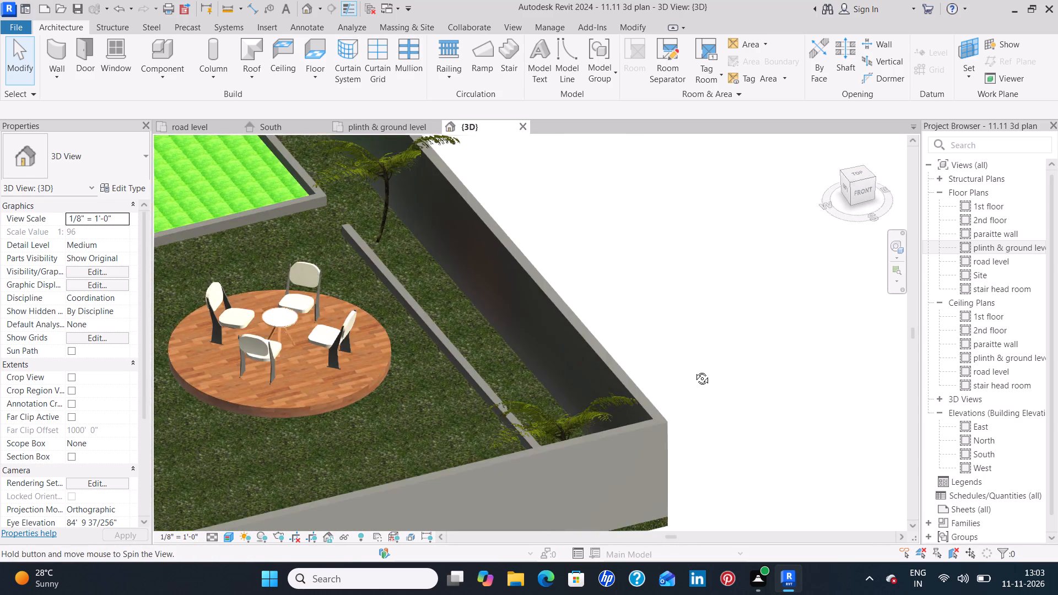
shift+middle_drag(694, 370, 712, 372)
shift+middle_drag(701, 382, 762, 382)
shift+middle_drag(673, 404, 726, 403)
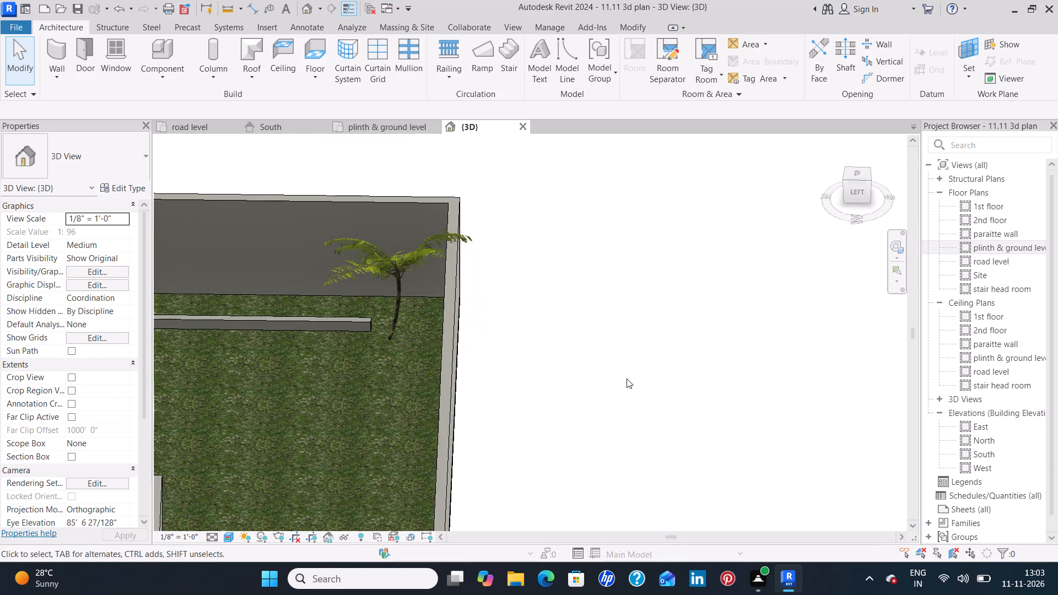
scroll(627, 378, down, 4)
scroll(376, 353, down, 3)
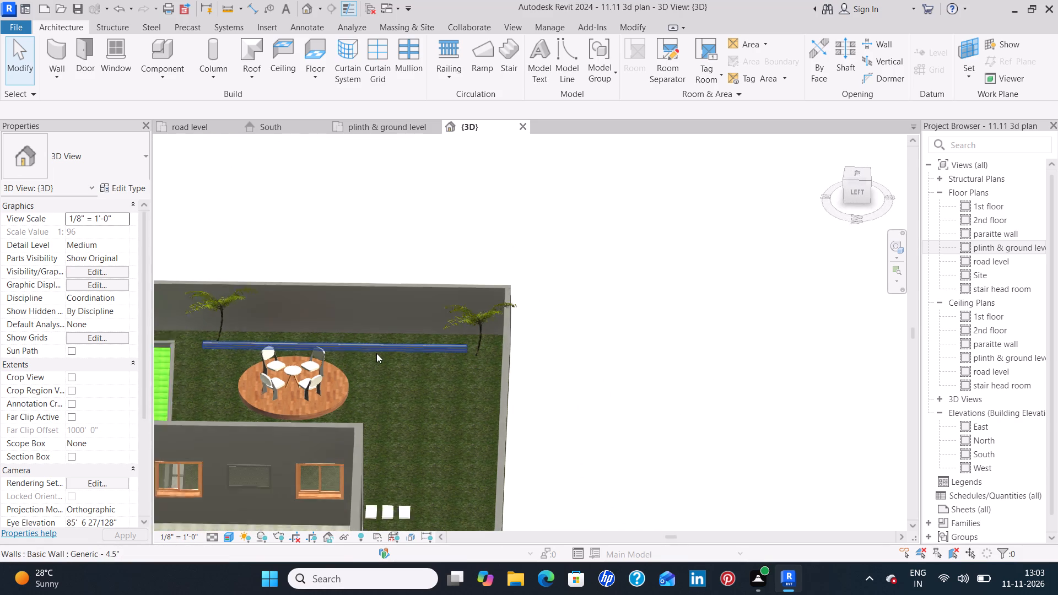
middle_drag(400, 363, 570, 407)
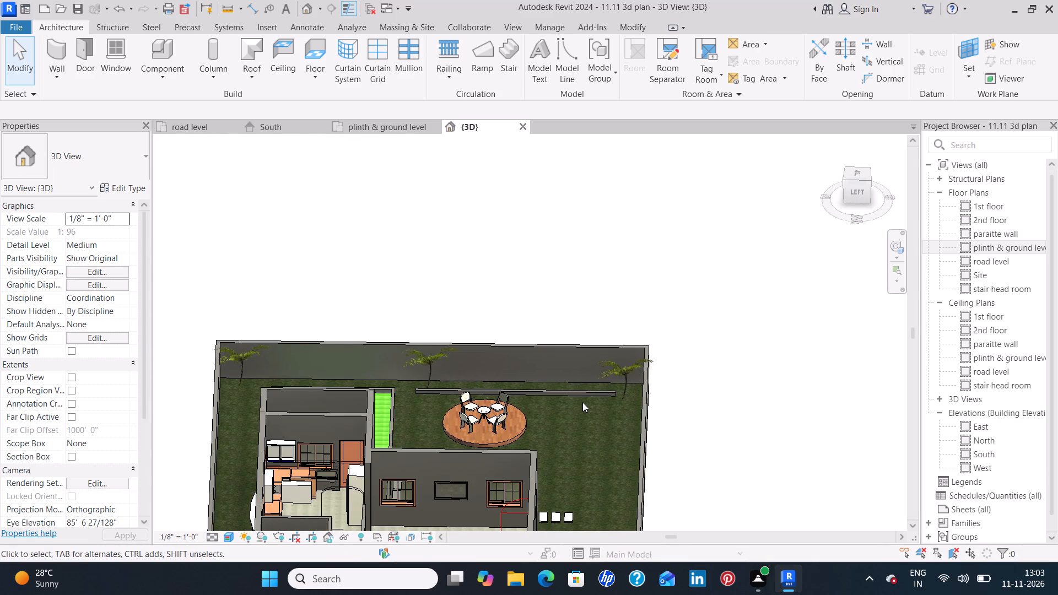
scroll(582, 402, down, 1)
scroll(585, 401, up, 3)
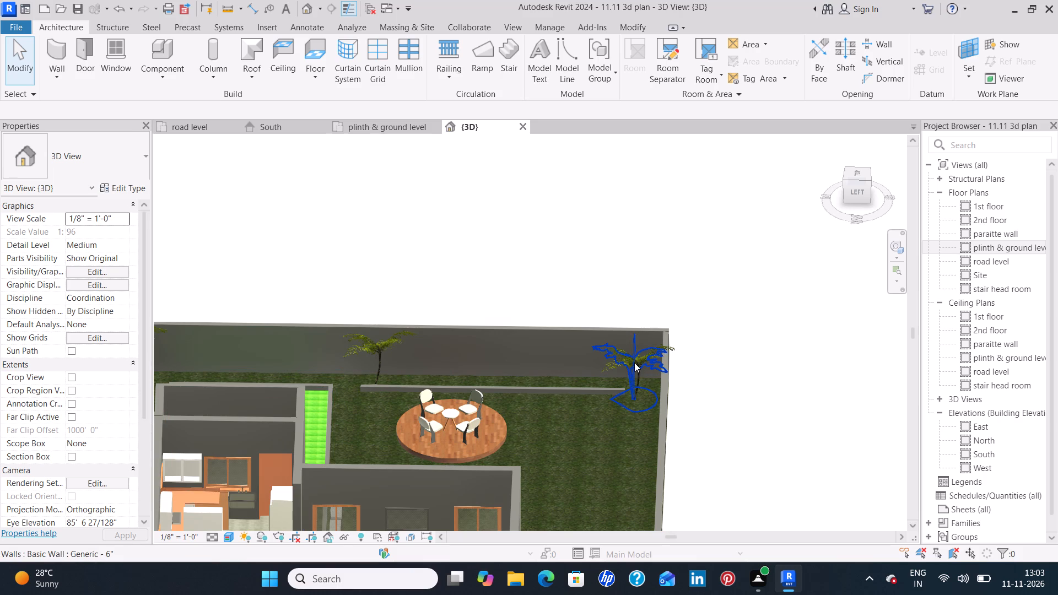
Delete the Australian Tree Furn - 6' at the south end of the low garden wall.
click(634, 363)
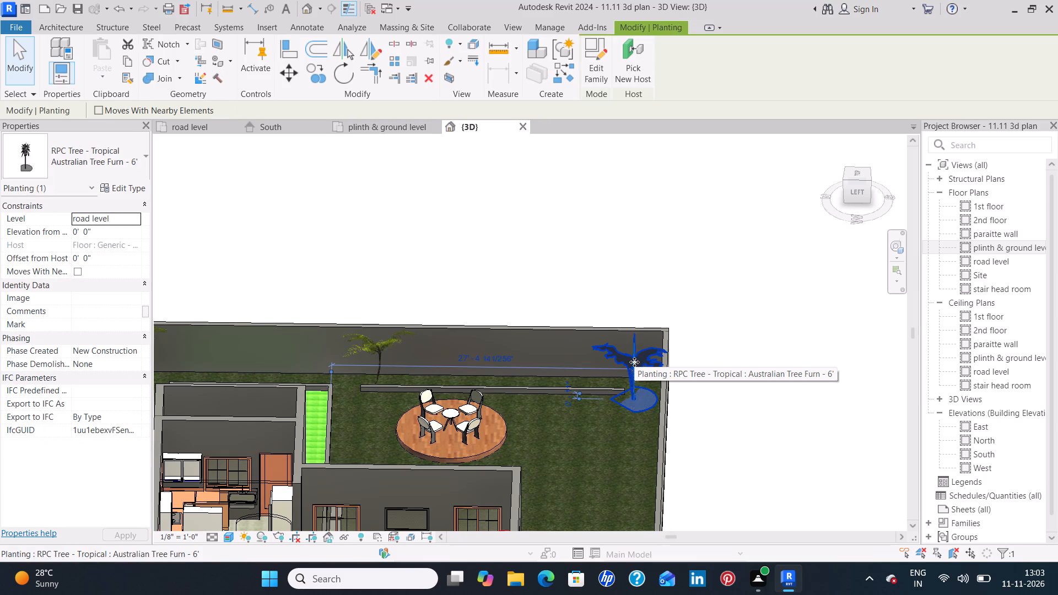
key(Delete)
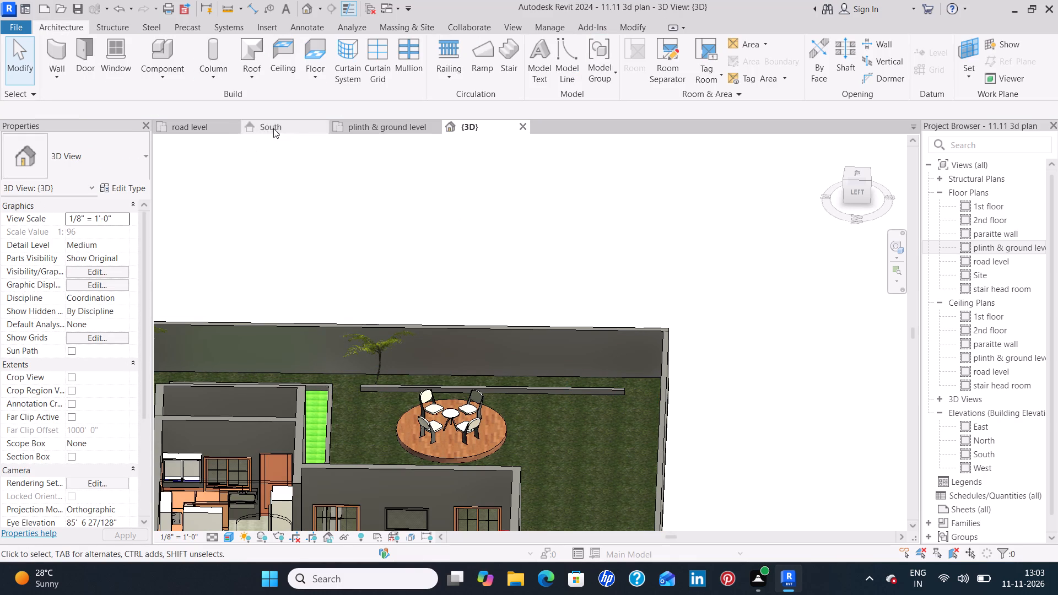
Start the Component command in the road level floor plan.
click(215, 128)
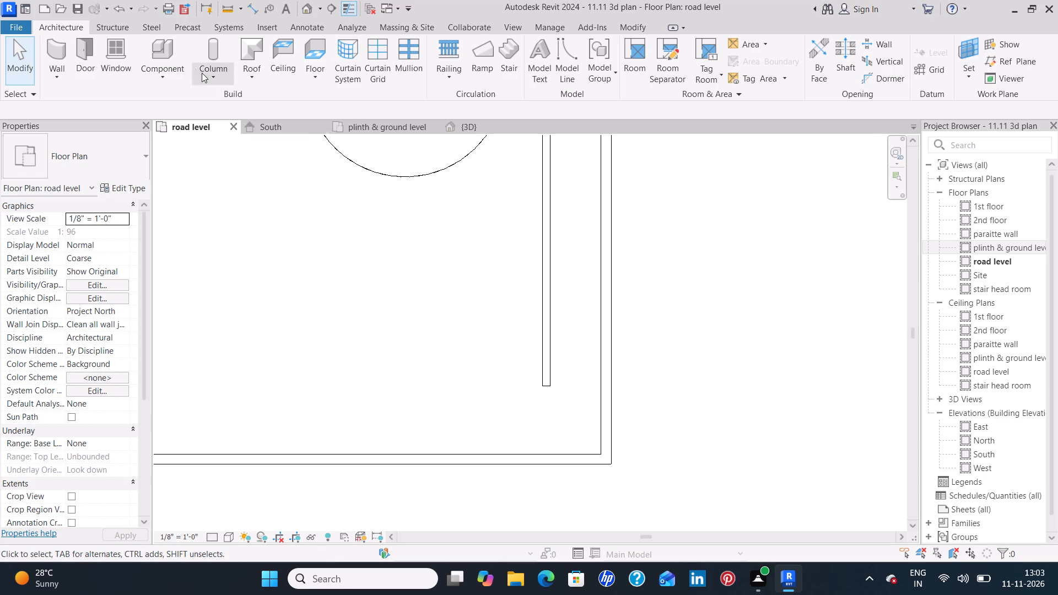
click(154, 51)
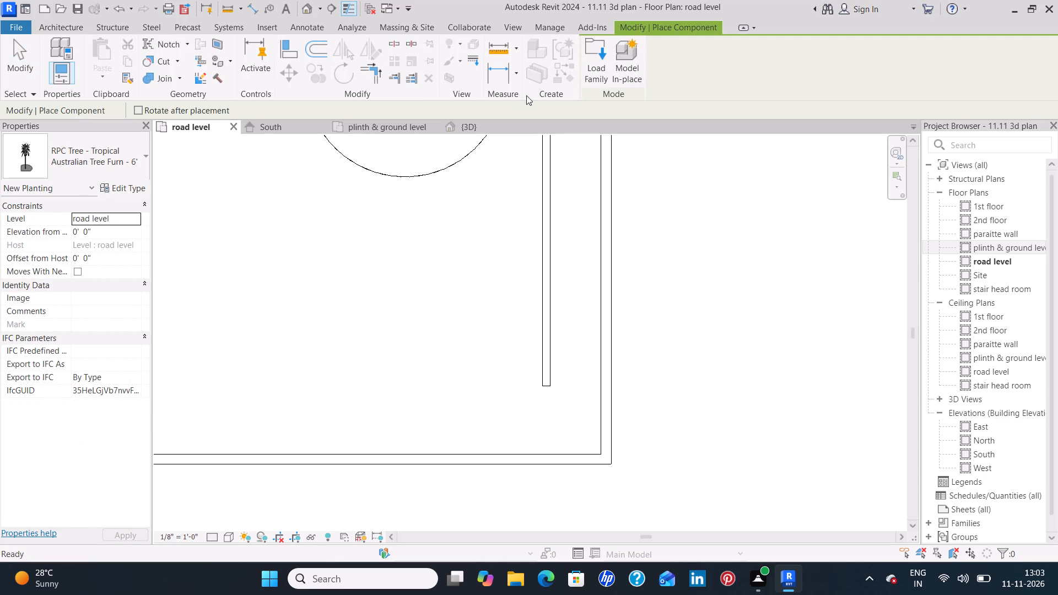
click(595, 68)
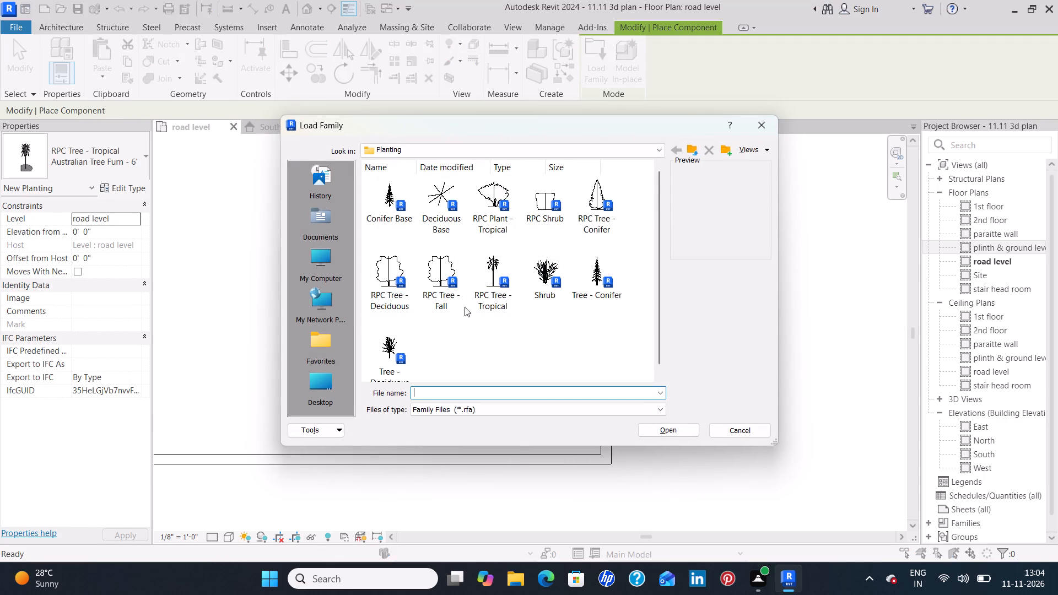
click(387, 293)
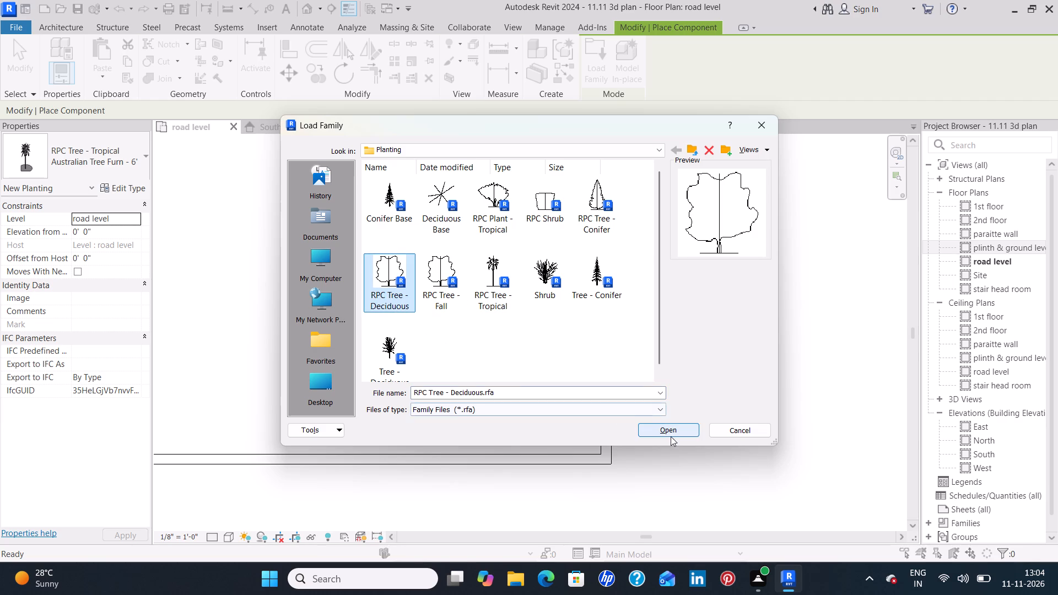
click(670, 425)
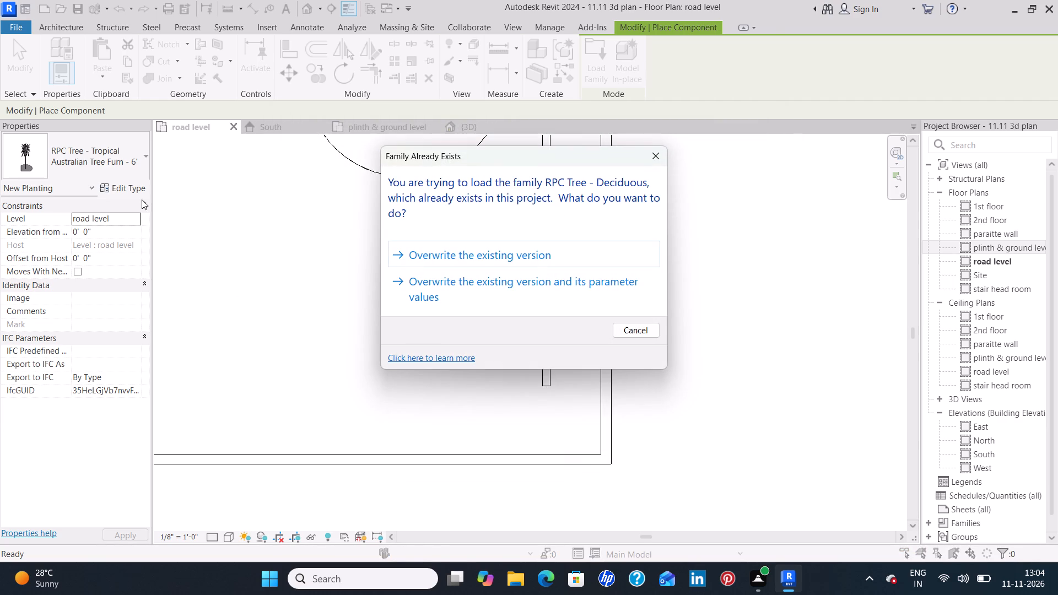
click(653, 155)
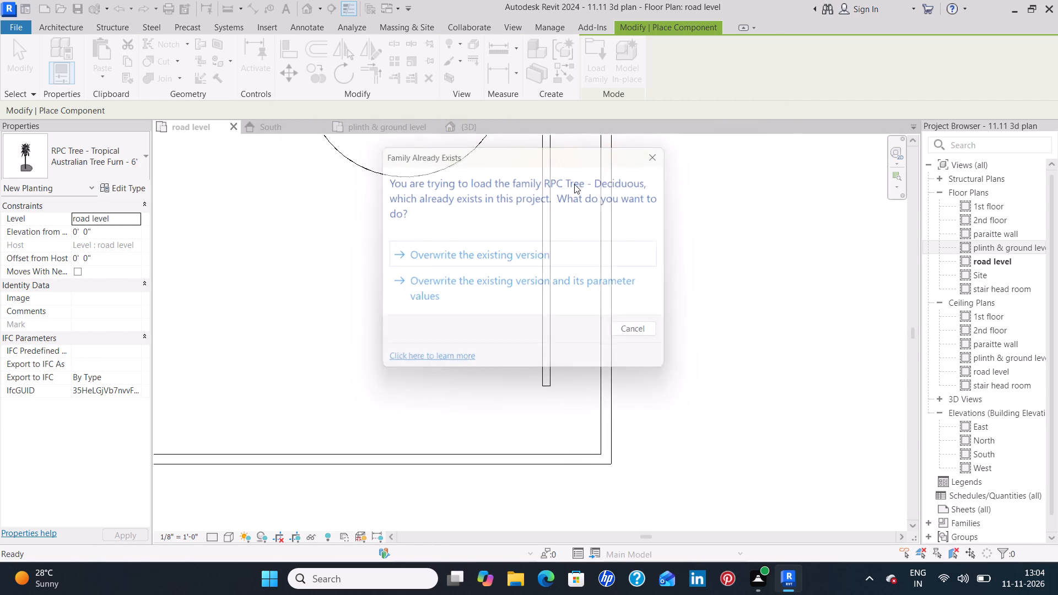
Place an RPC Tree - Tropical, Orange Tree - 11', near the site's south-east corner, about 4' west of the low garden wall, and finish placing.
click(135, 157)
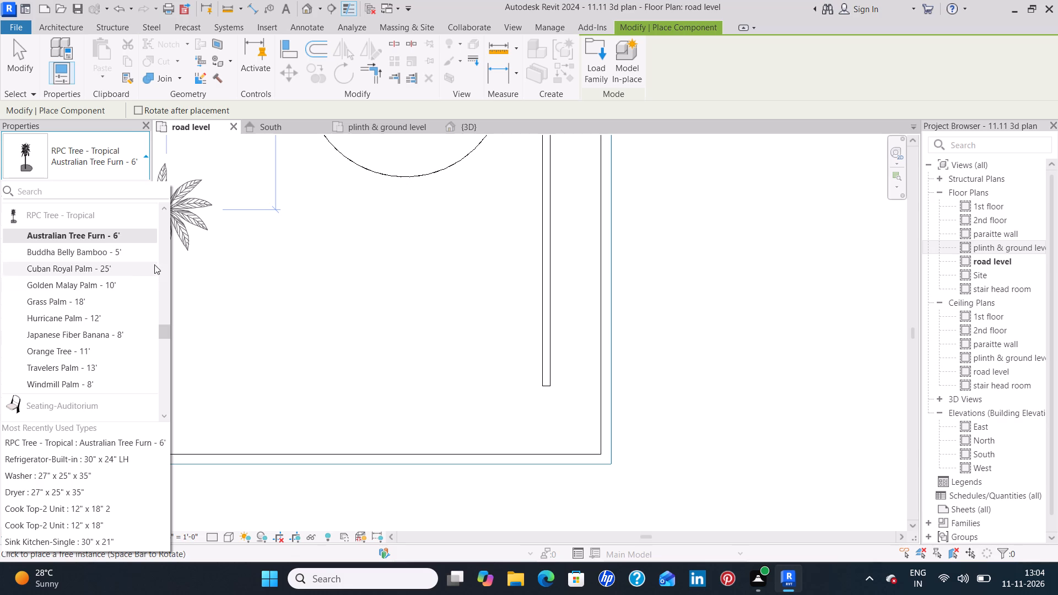
click(101, 352)
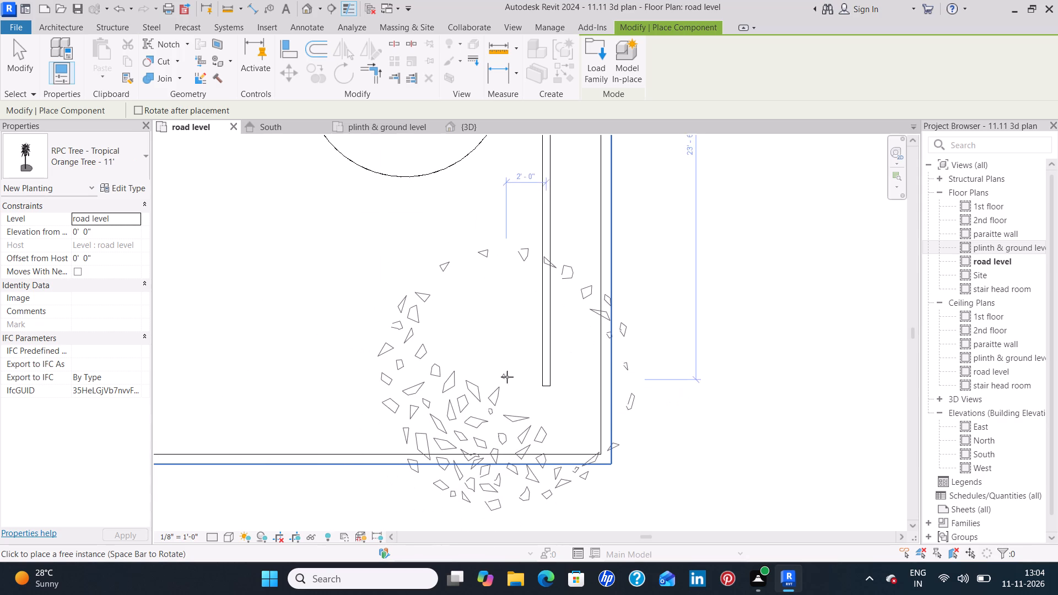
click(467, 336)
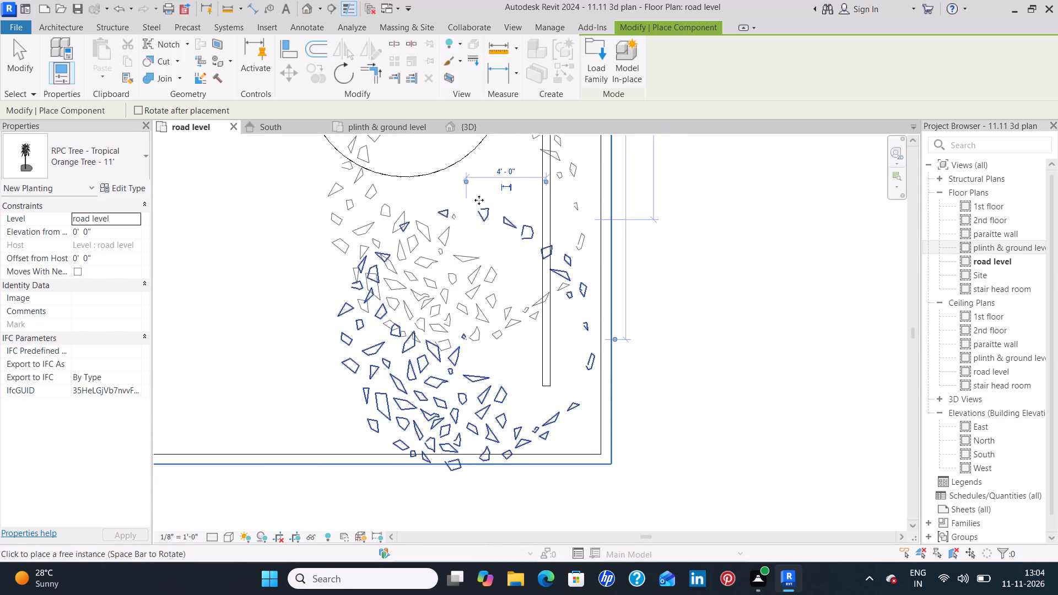
click(472, 125)
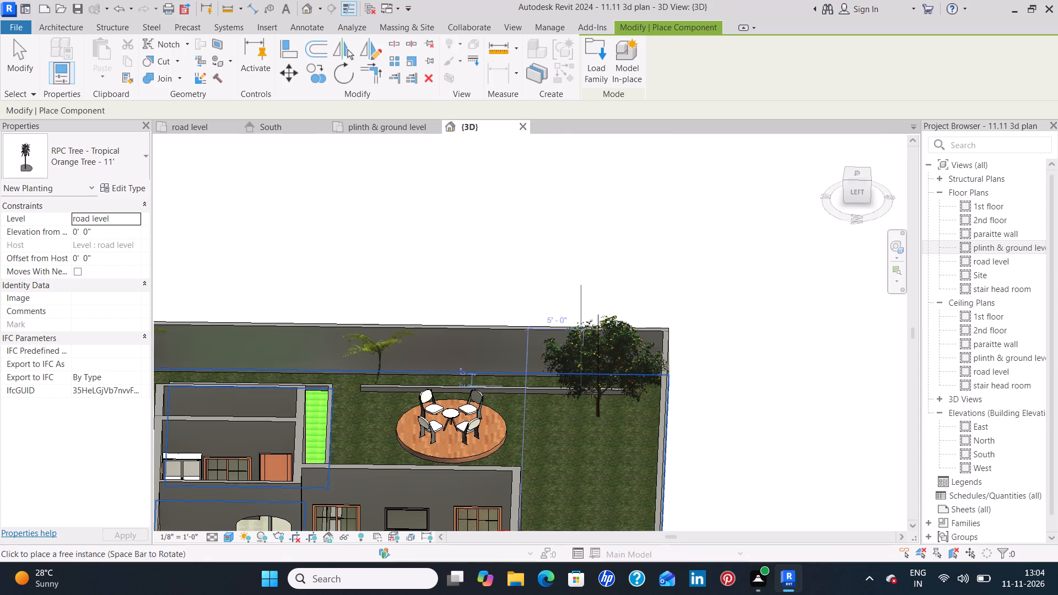
scroll(571, 375, up, 2)
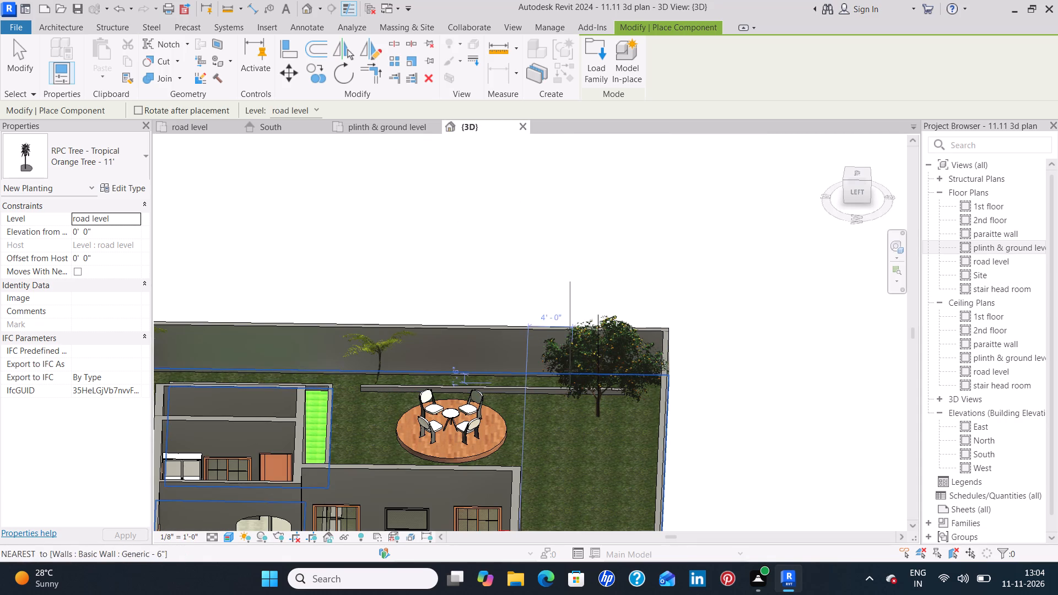
scroll(570, 371, up, 6)
scroll(576, 365, down, 8)
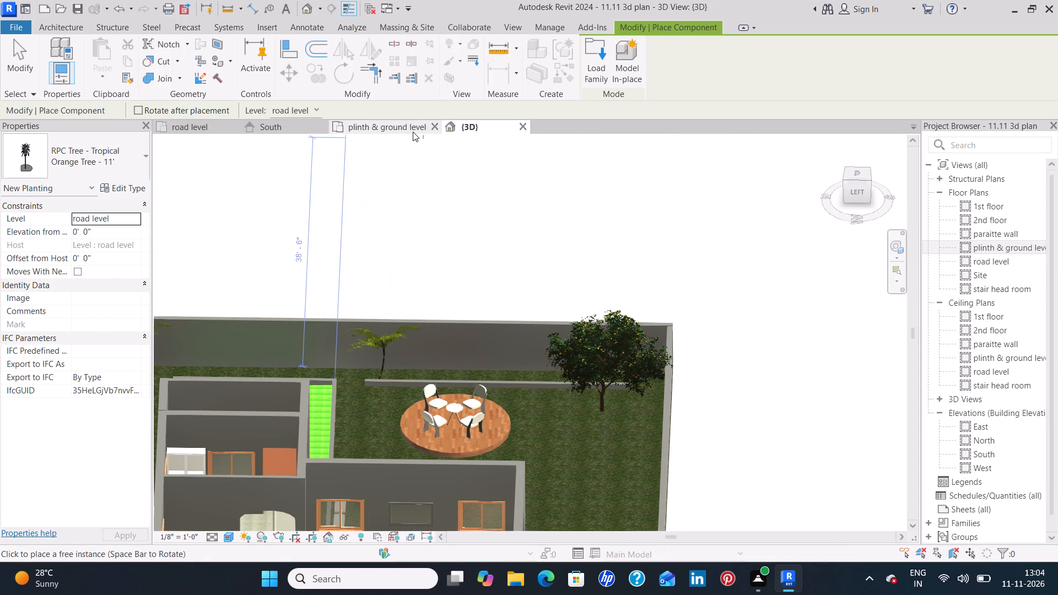
click(203, 129)
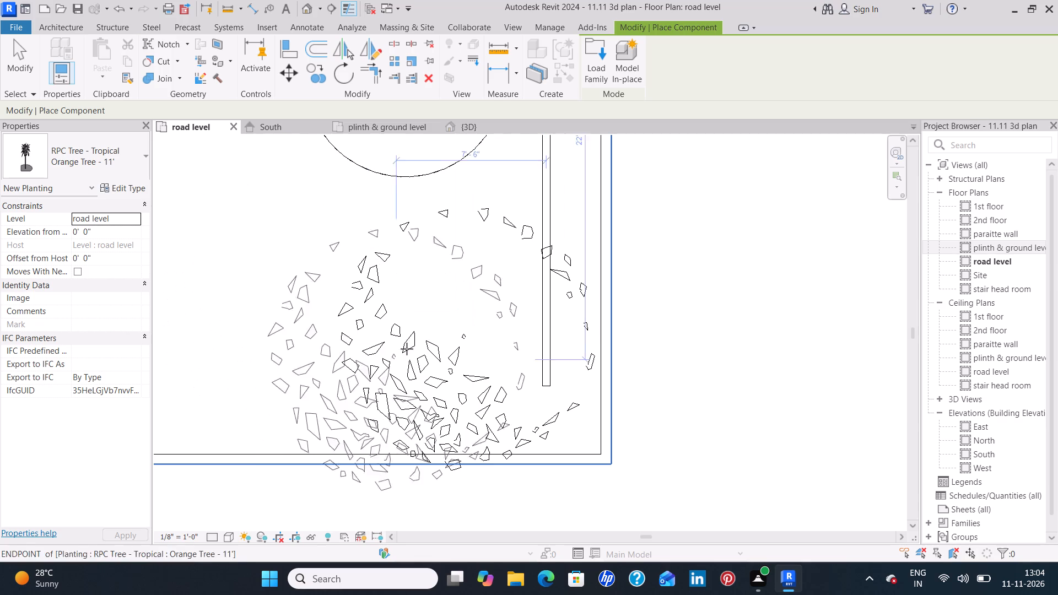
key(Escape)
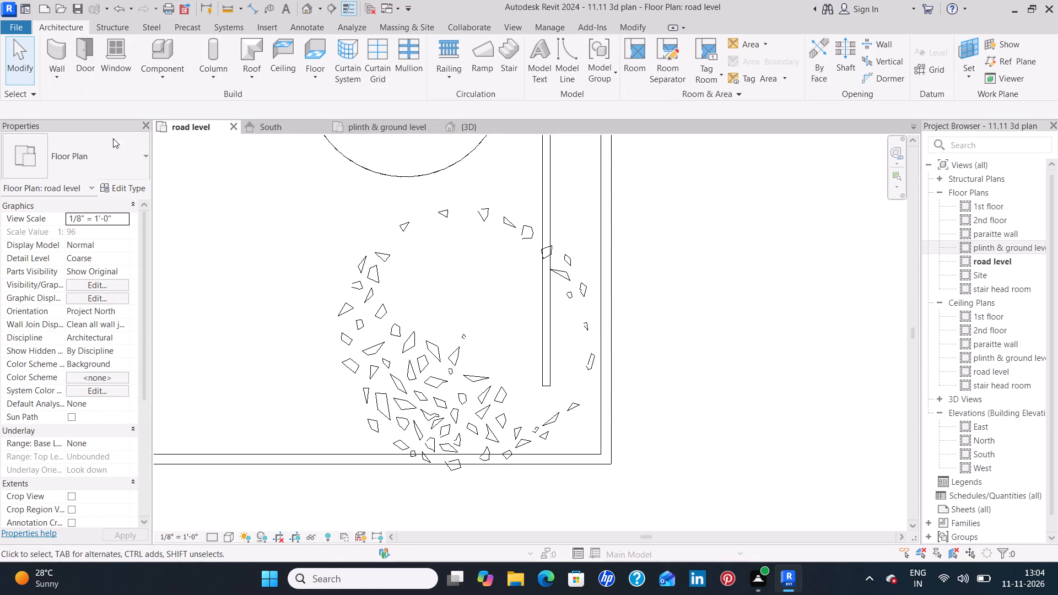
Place an RPC Tree - Tropical, Japanese Fiber Banana - 8', just north of the round patio, about 7' from the east boundary wall, and finish placing.
click(159, 51)
click(133, 157)
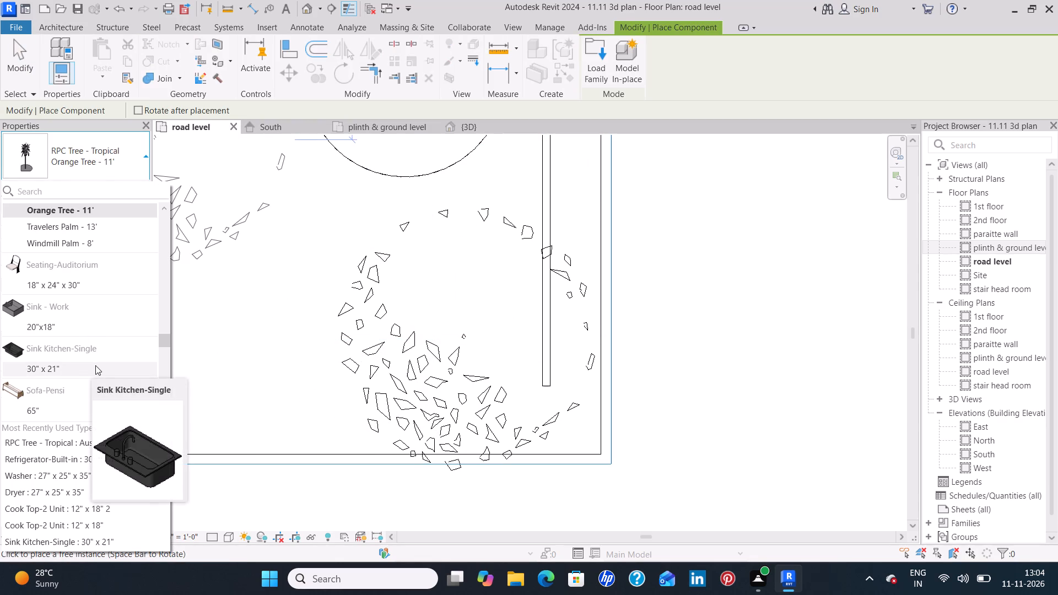
scroll(104, 343, down, 1)
scroll(104, 343, up, 2)
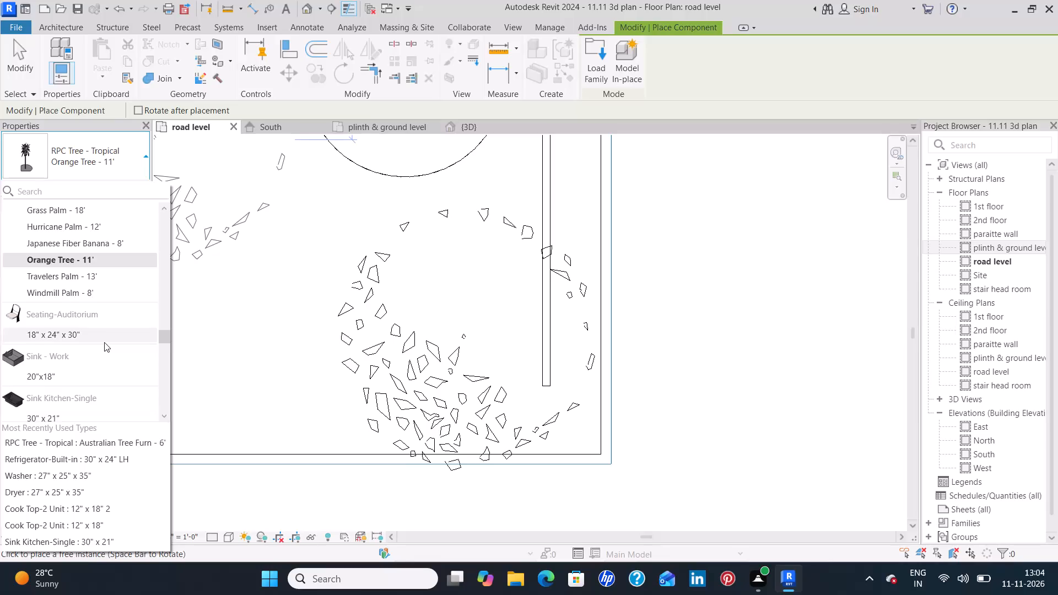
scroll(104, 342, up, 1)
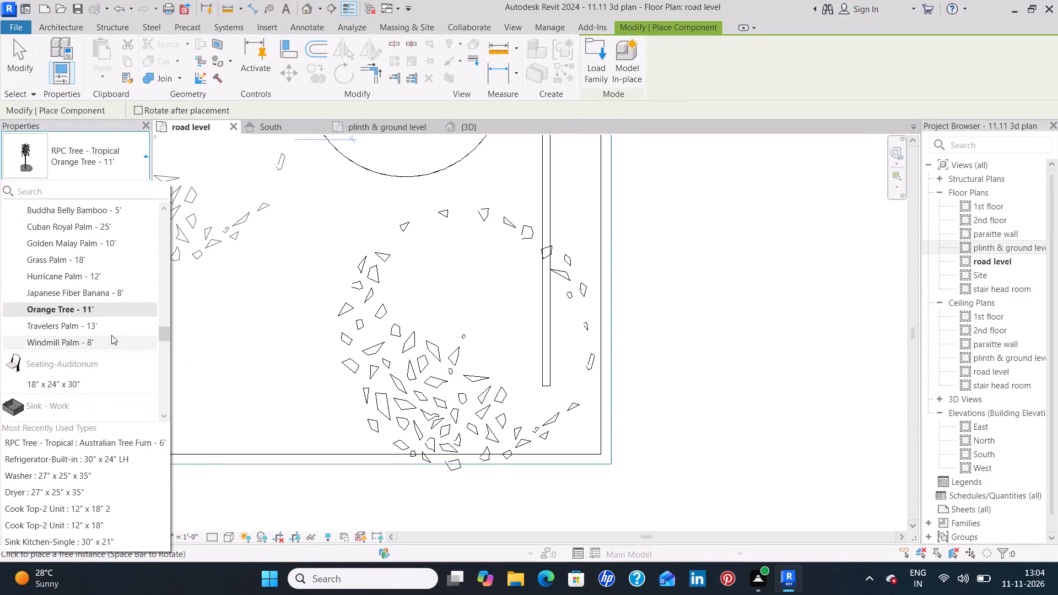
scroll(128, 277, up, 1)
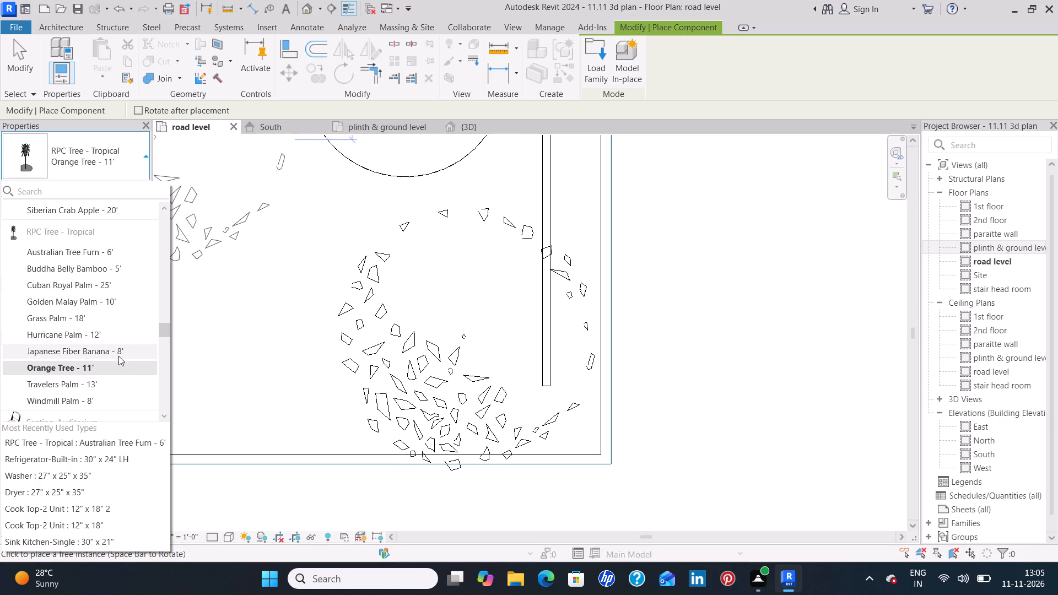
click(101, 353)
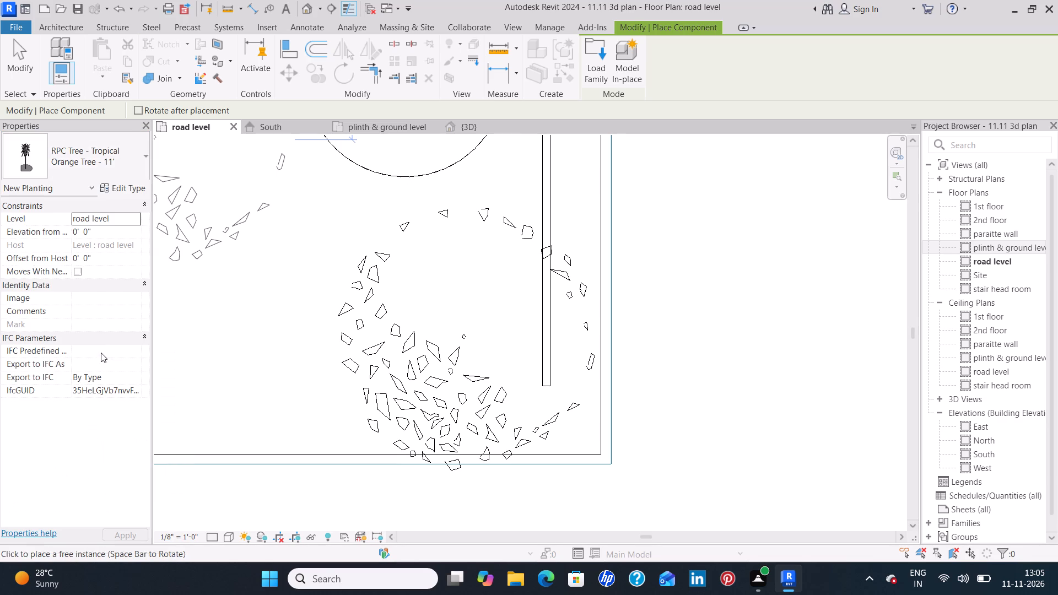
middle_drag(550, 236, 548, 241)
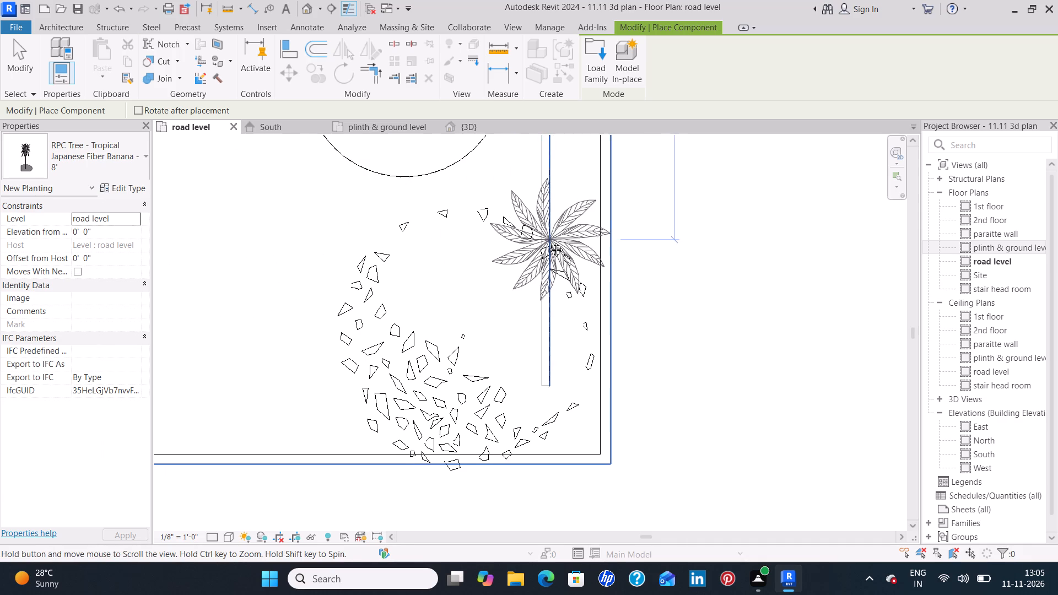
middle_drag(548, 241, 476, 501)
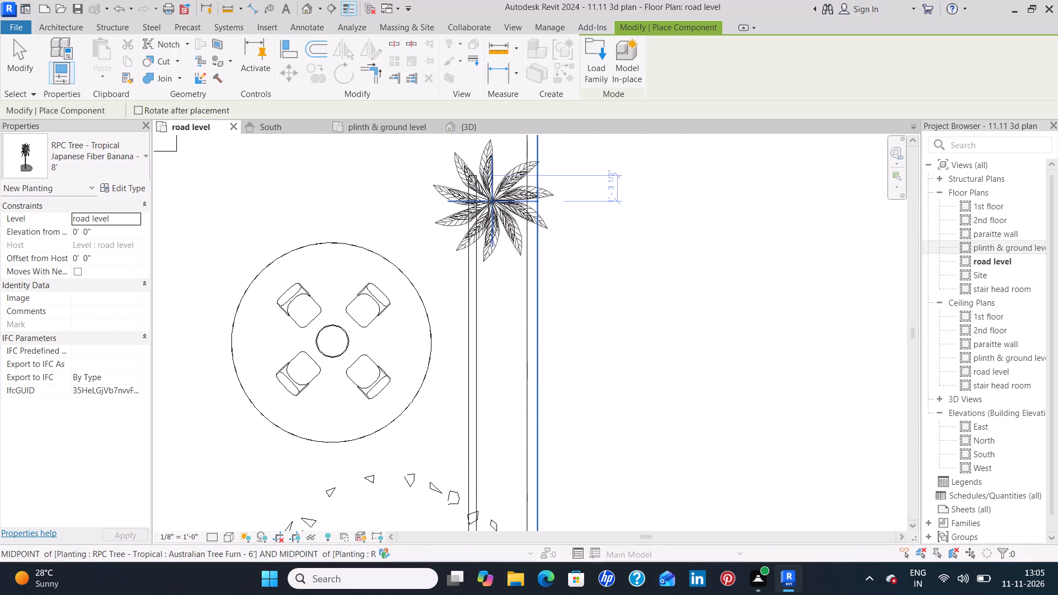
click(391, 198)
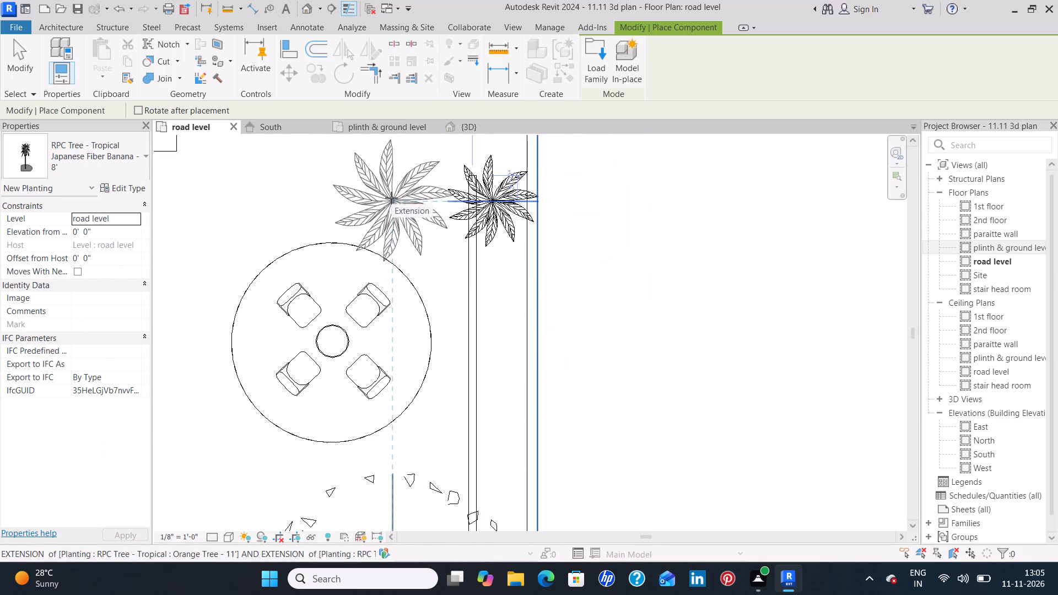
key(Escape)
key(Escape)
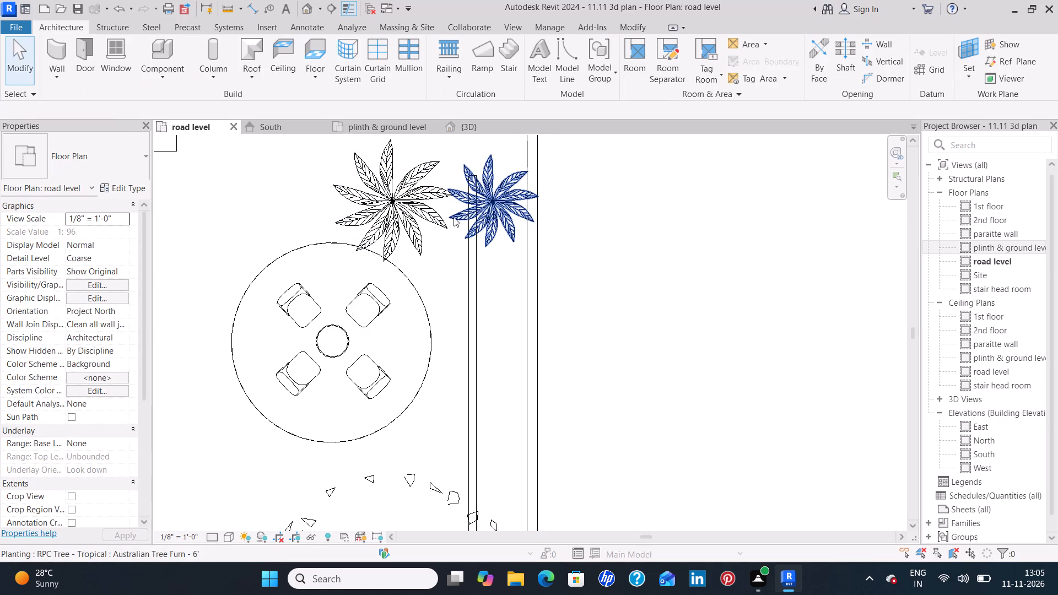
Delete the Australian Tree Furn - 6' at the north end of the low garden wall.
click(484, 211)
key(Delete)
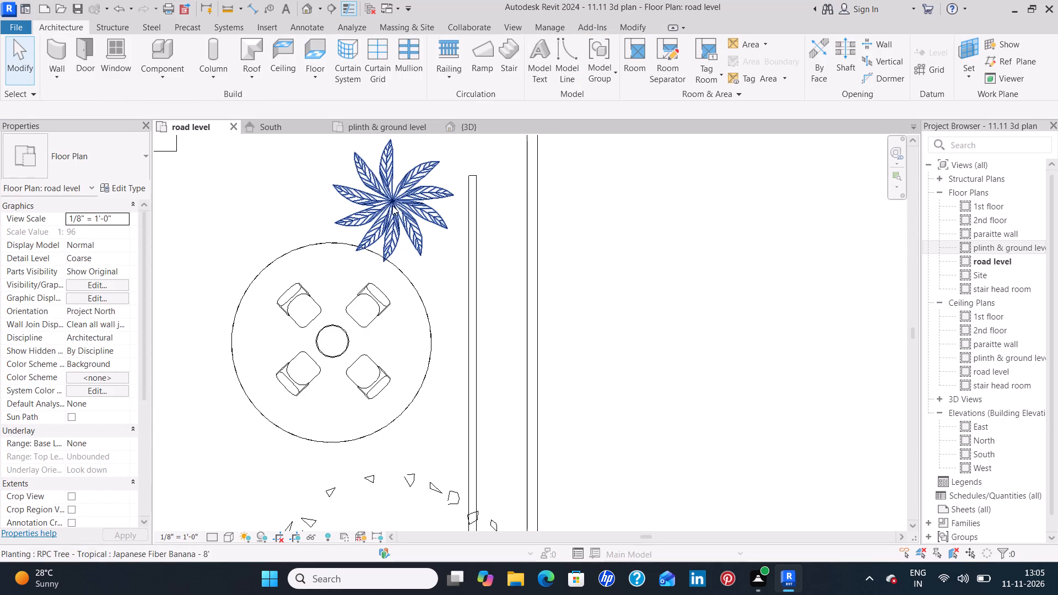
Nudge the Japanese Fiber Banana east and slightly north to 1'-10" from the east boundary wall and 3'-4" south of the green rectangular area's wall.
click(392, 205)
middle_drag(498, 207, 476, 315)
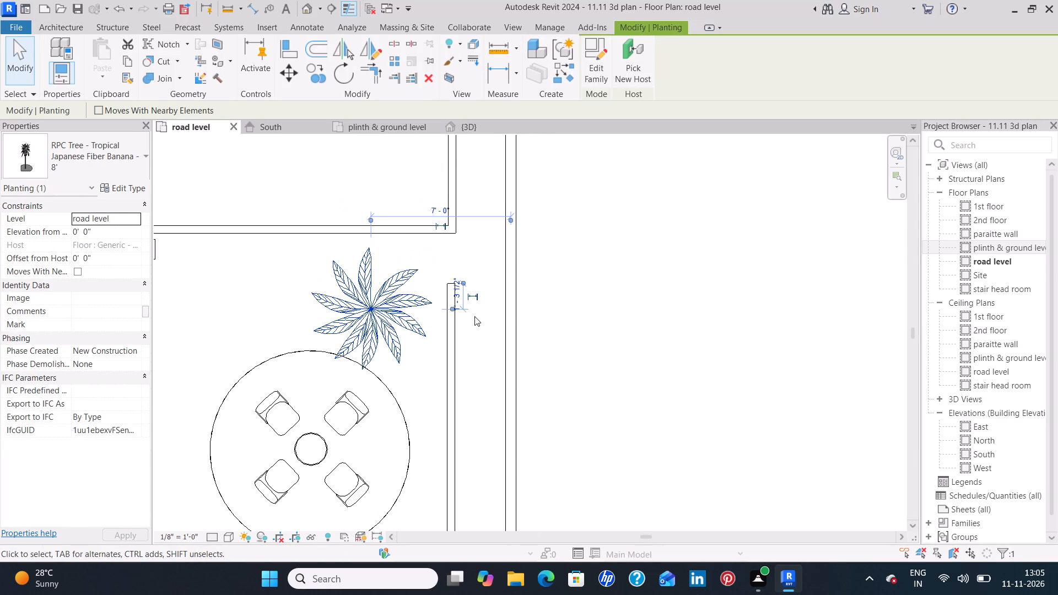
key(Right)
key(Right)
key(Right)
key(Right)
key(Right)
key(Right)
key(Right)
key(Right)
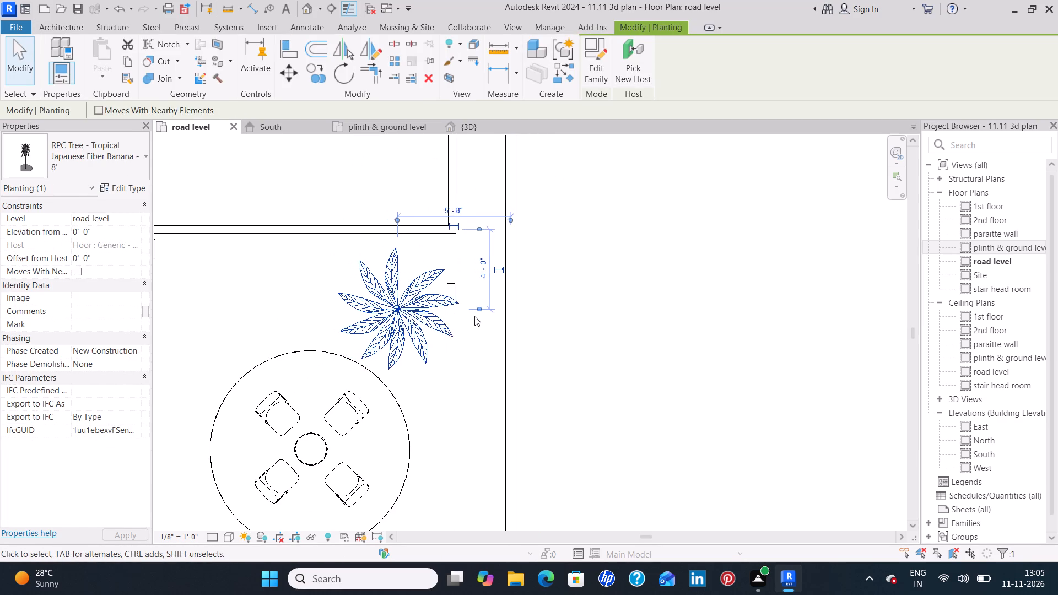
key(Right)
key(Right)
key(Right)
key(Right)
key(Right)
key(Right)
key(Right)
key(Right)
key(Right)
key(Right)
key(Right)
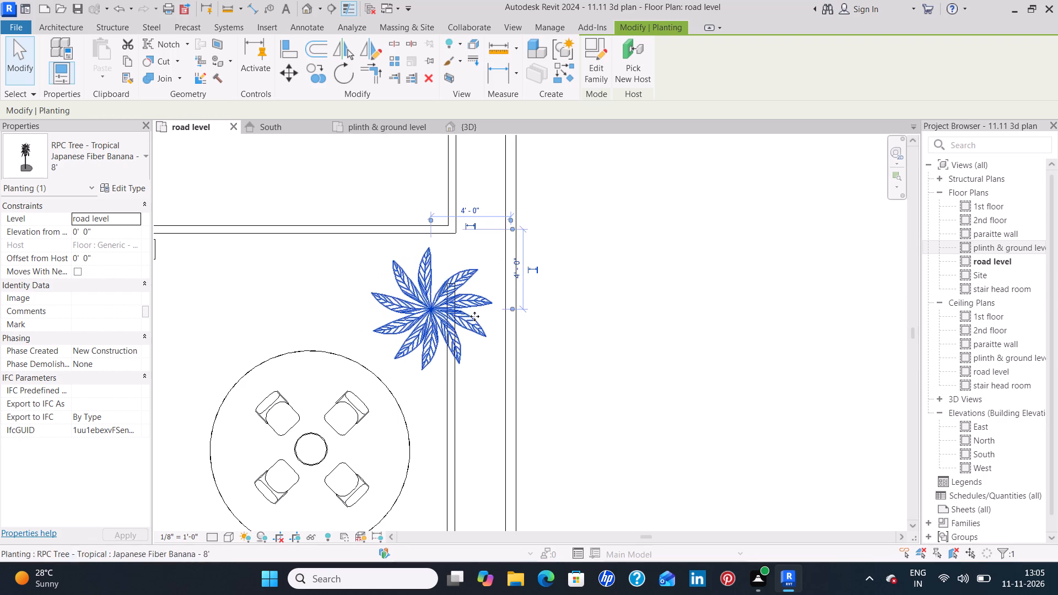
key(Right)
key(Right)
key(Right)
key(Right)
key(Right)
key(Right)
key(Right)
key(Right)
key(Right)
key(Right)
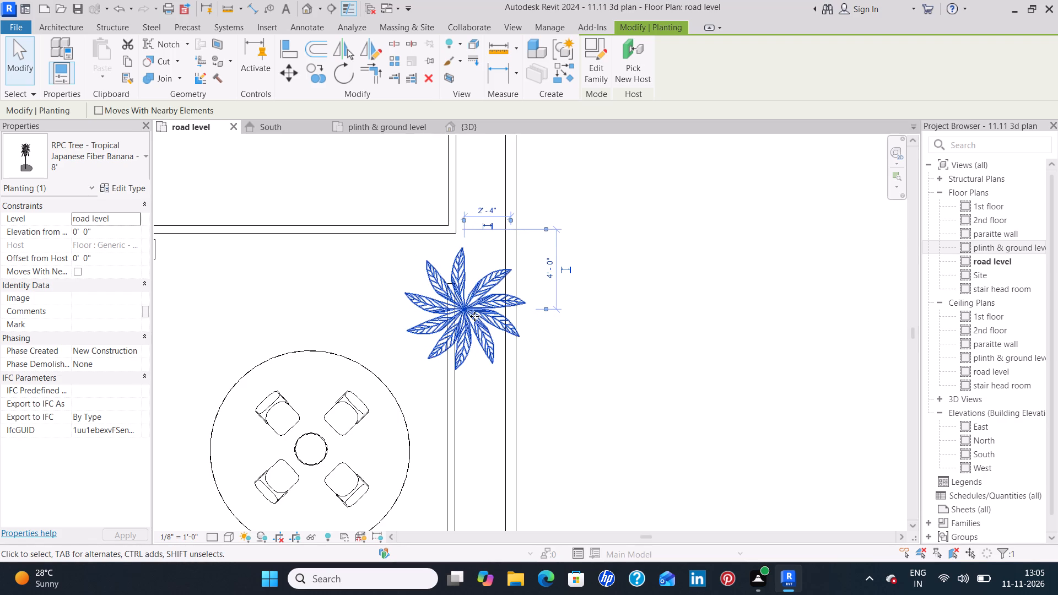
key(Up)
key(Up)
key(Up)
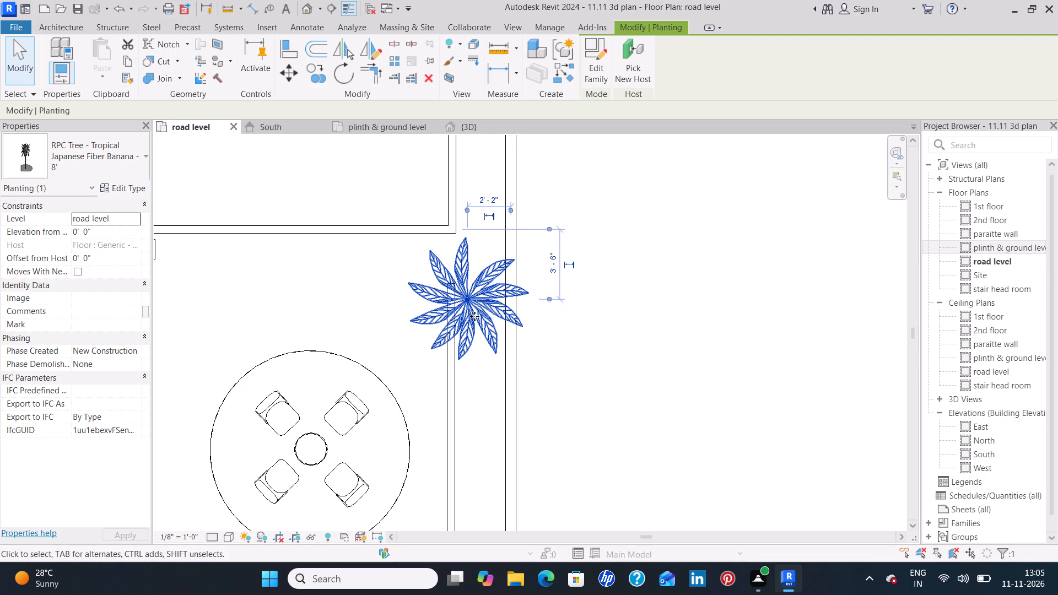
key(Up)
key(Right)
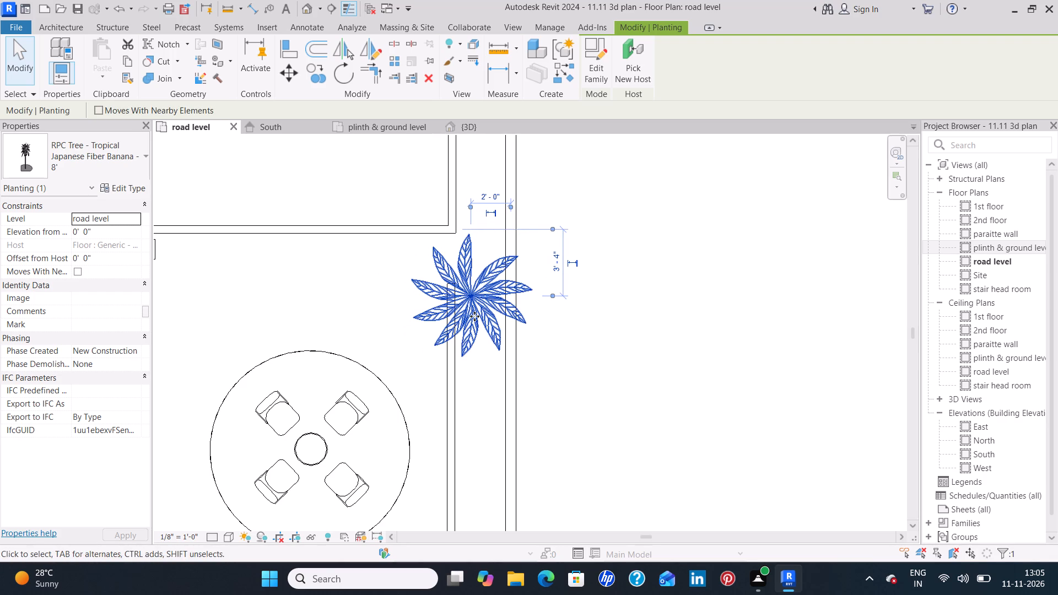
key(Right)
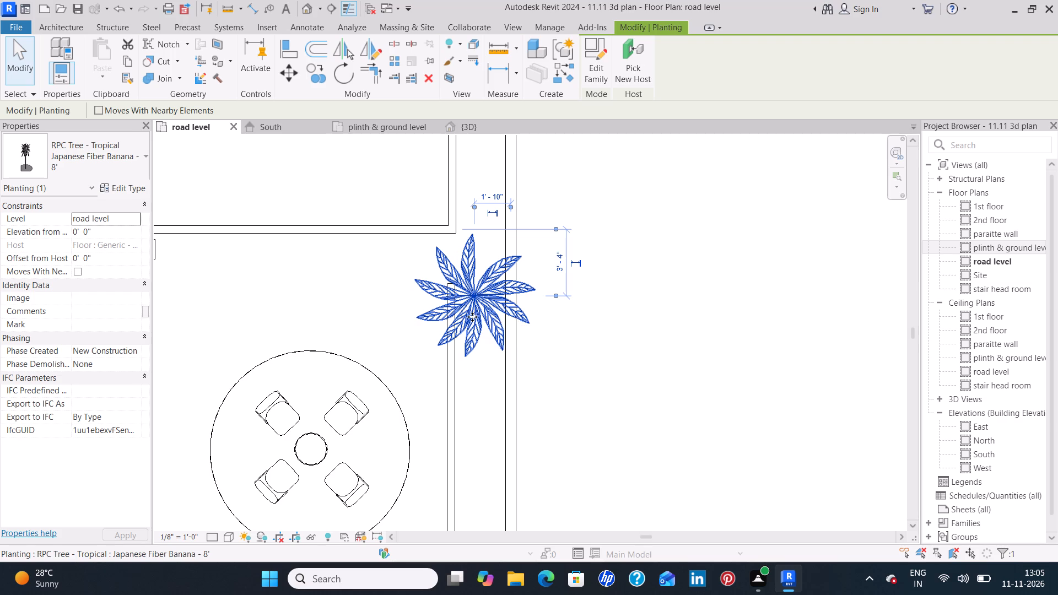
In the 3D view, delete the Australian Tree Furn - 6' at the site's north-east corner, beyond the green rectangular area.
click(474, 129)
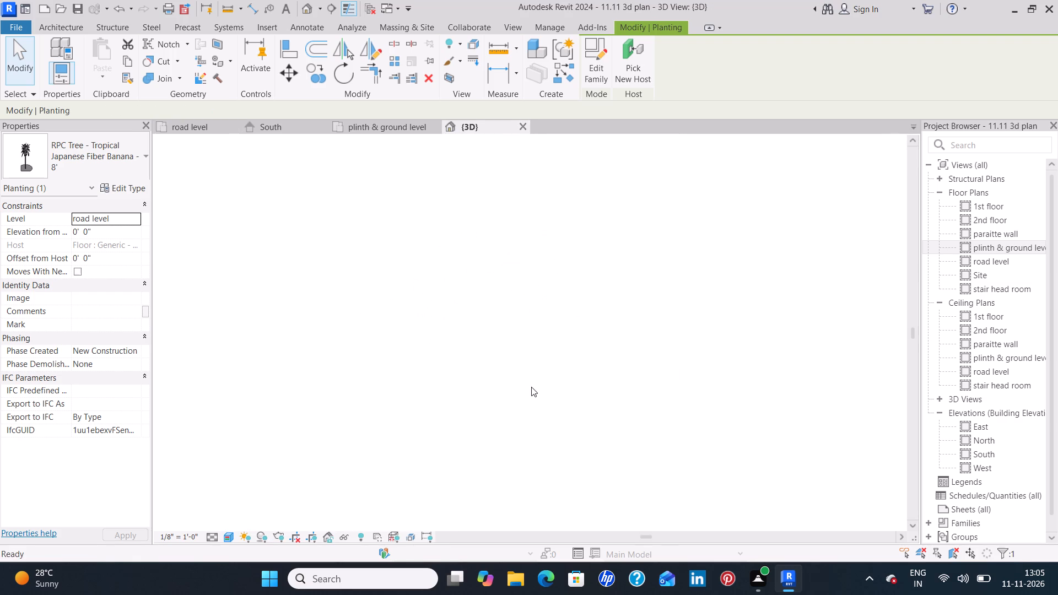
click(572, 440)
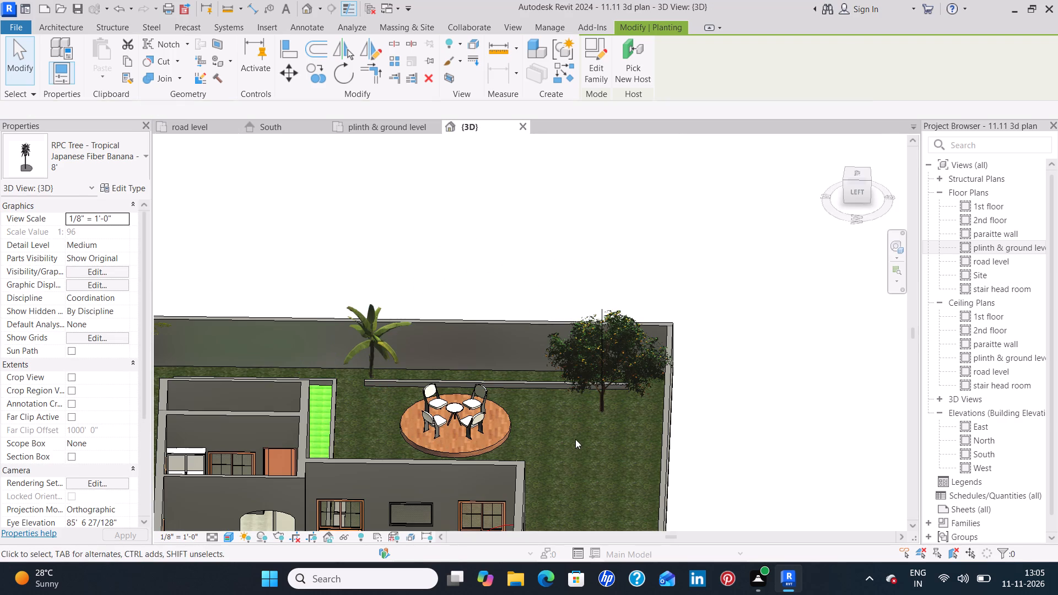
scroll(583, 436, down, 2)
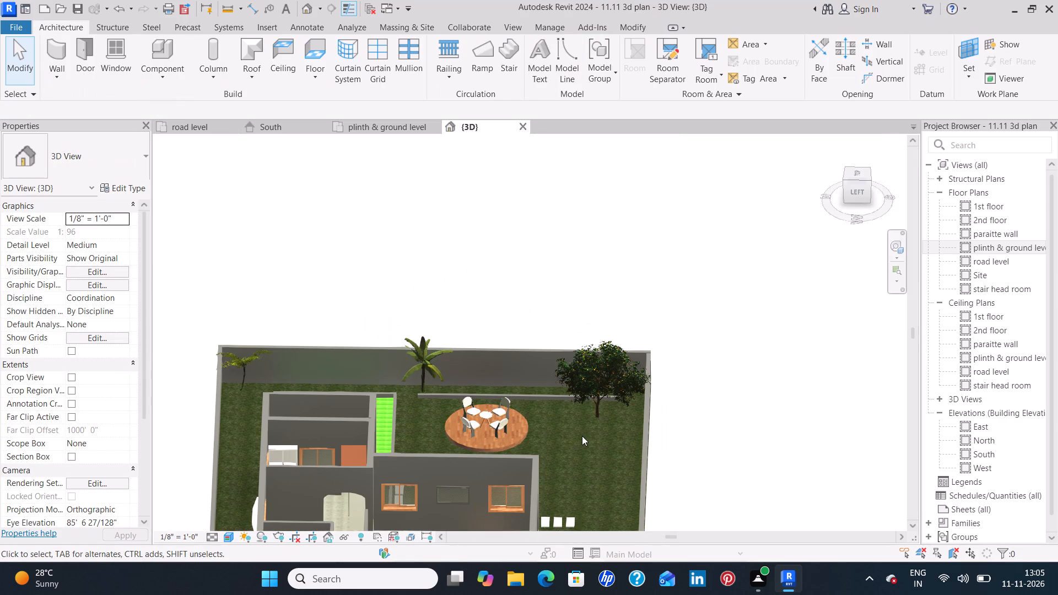
middle_drag(716, 355, 703, 432)
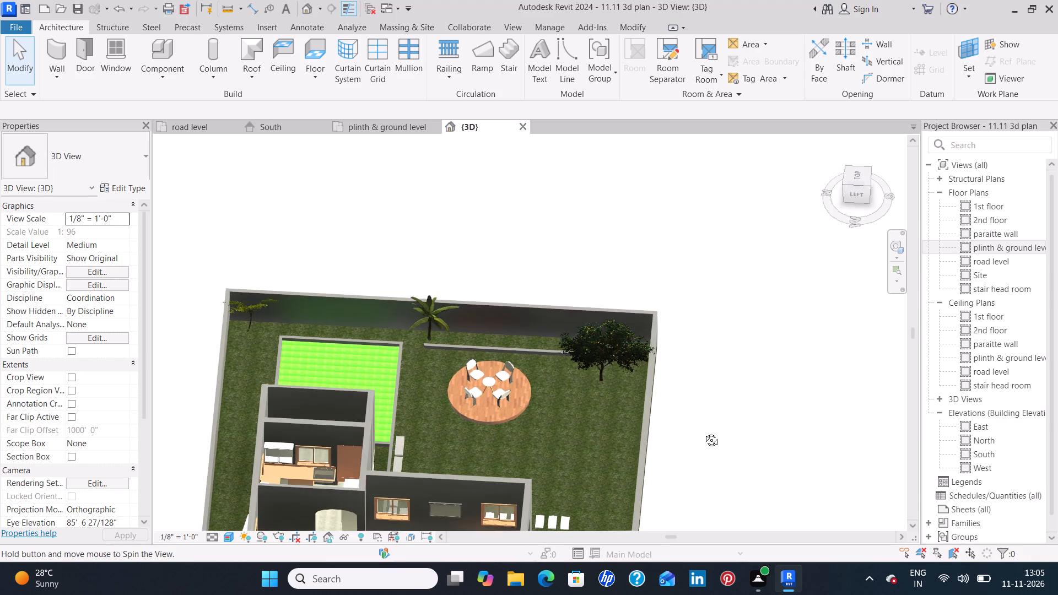
middle_drag(703, 432, 487, 497)
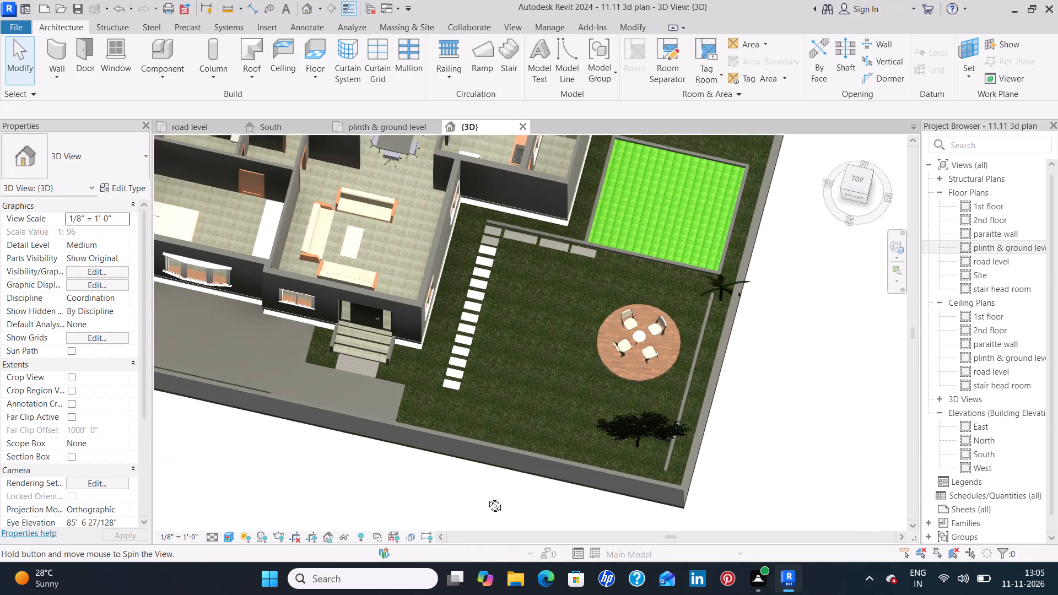
middle_drag(487, 497, 415, 463)
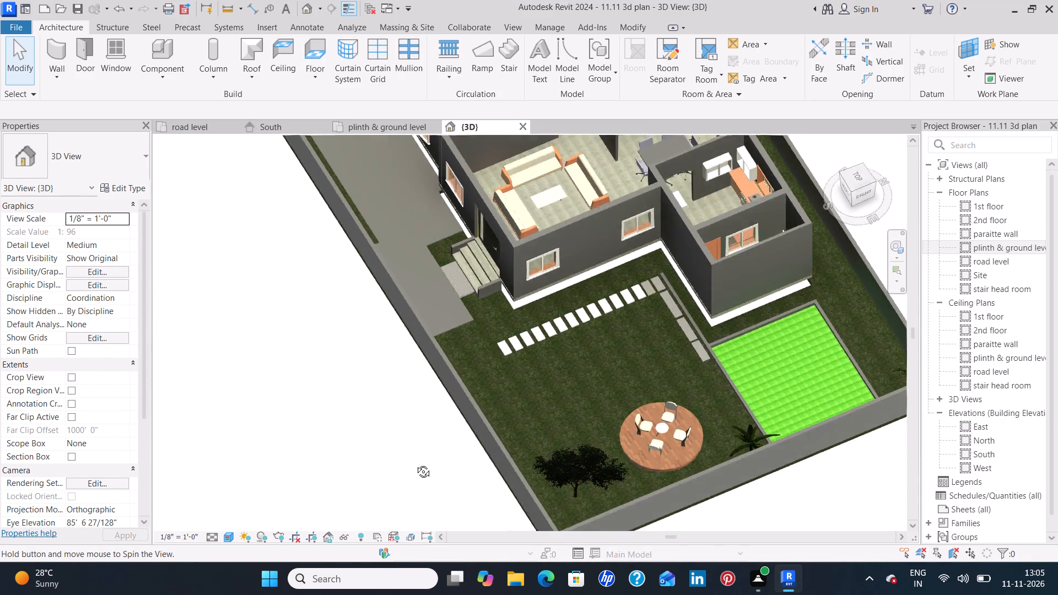
middle_drag(415, 463, 499, 484)
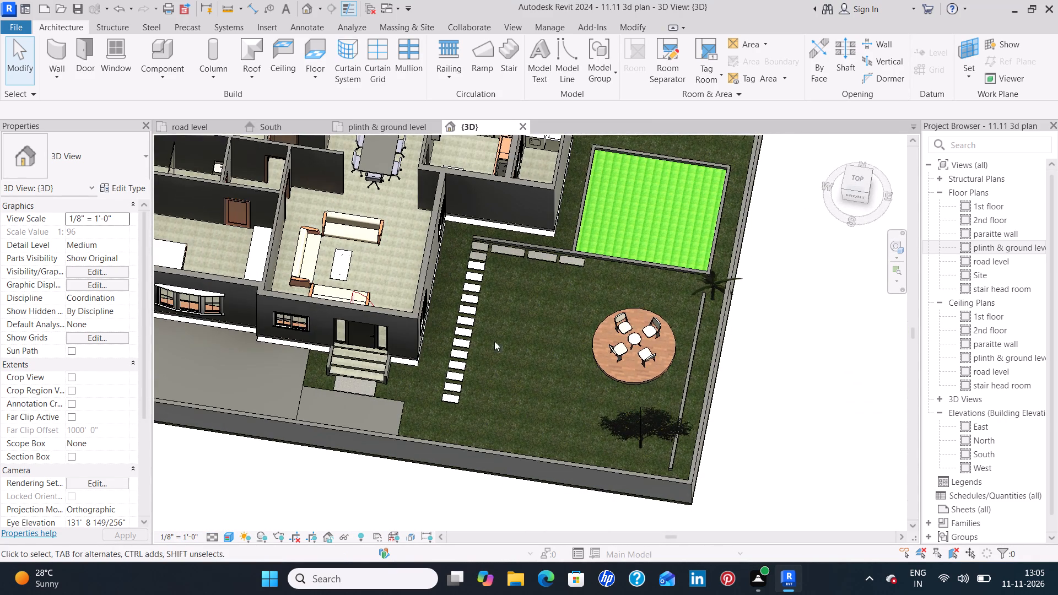
middle_drag(494, 339, 495, 466)
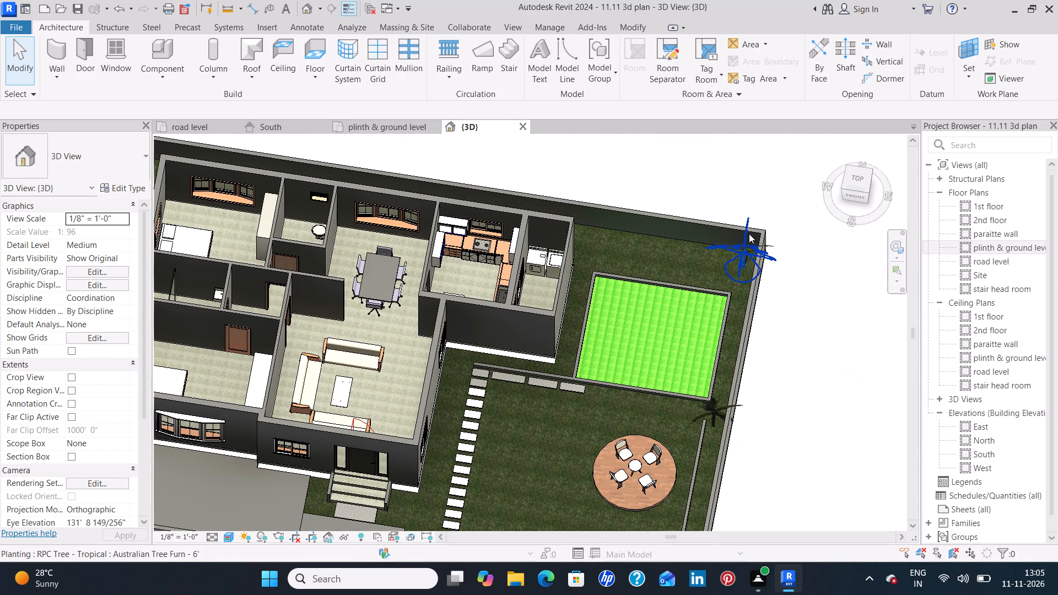
click(746, 251)
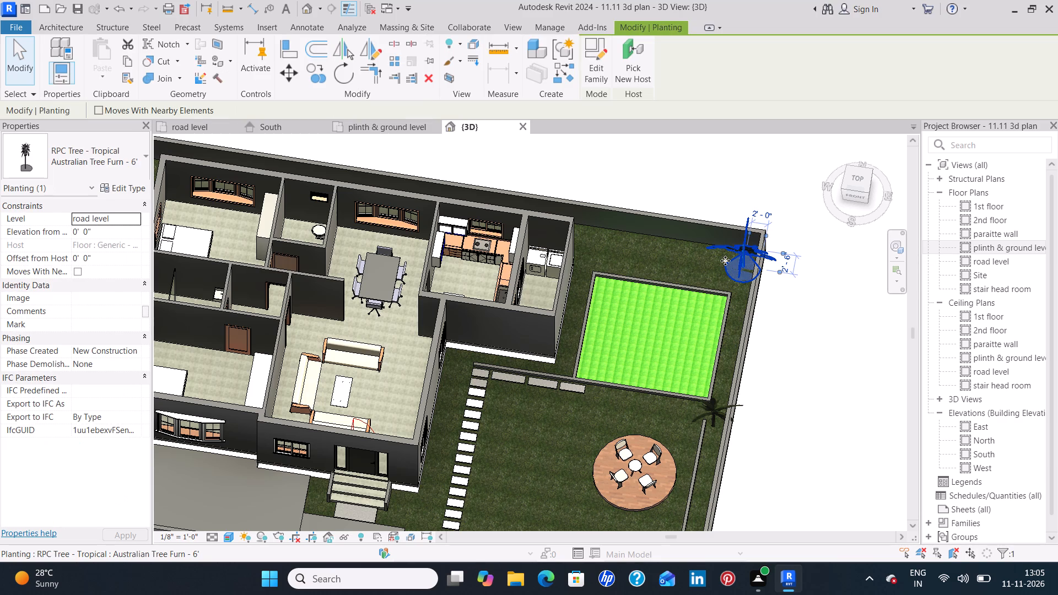
key(Delete)
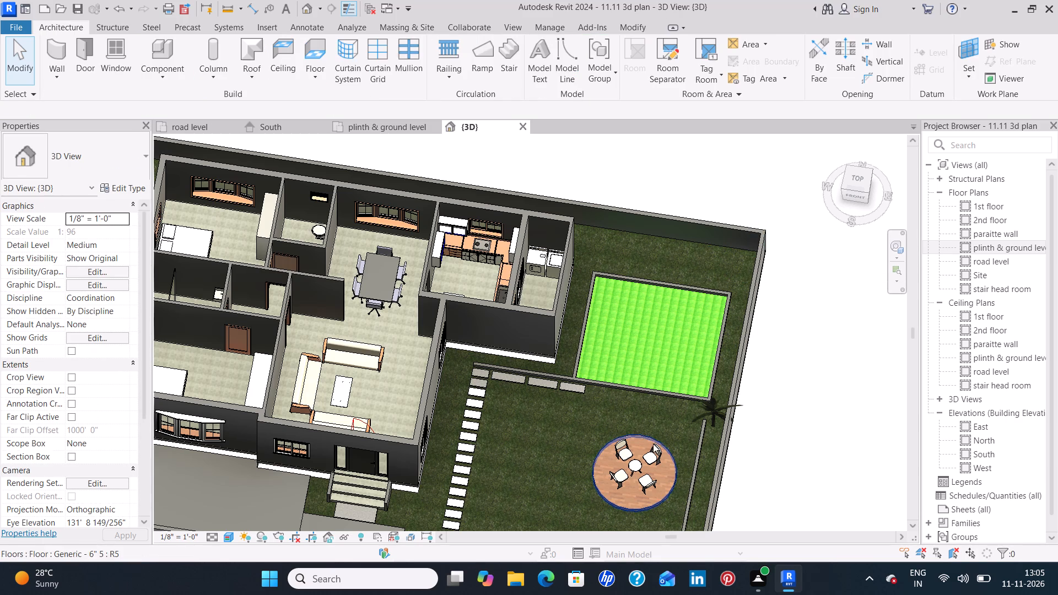
Return to the road level floor plan and show the site's north-east corner around the green rectangular area.
middle_drag(650, 416, 645, 310)
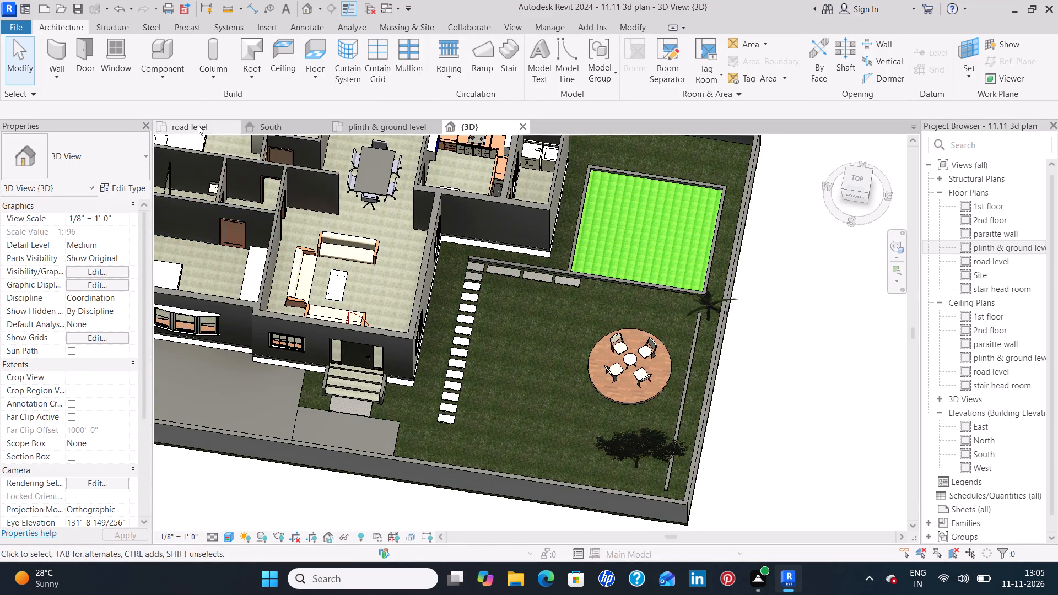
click(198, 125)
scroll(545, 233, down, 4)
middle_drag(597, 200, 620, 346)
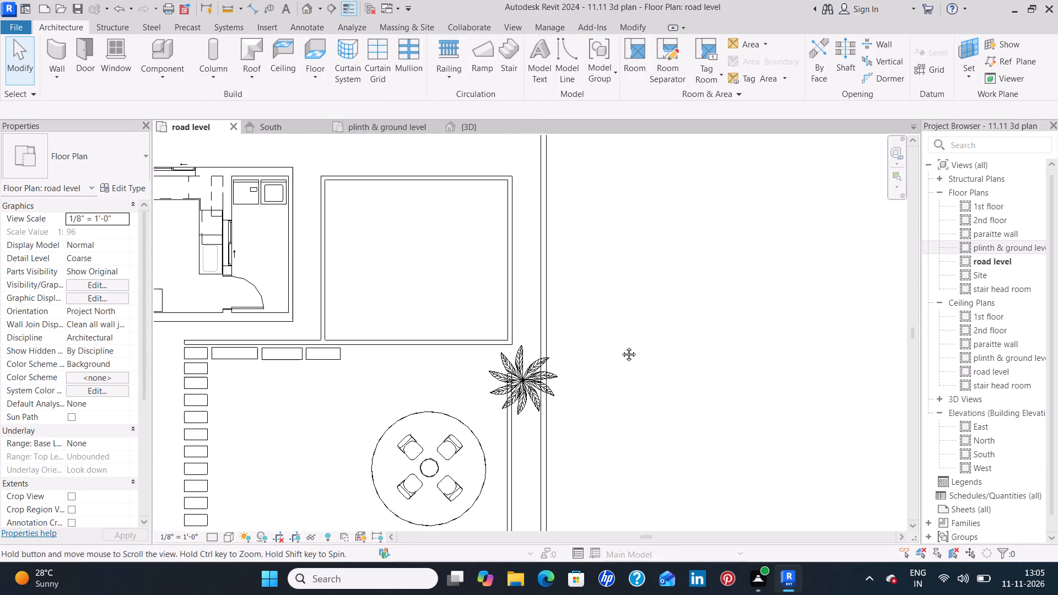
middle_drag(620, 346, 623, 363)
scroll(623, 363, down, 2)
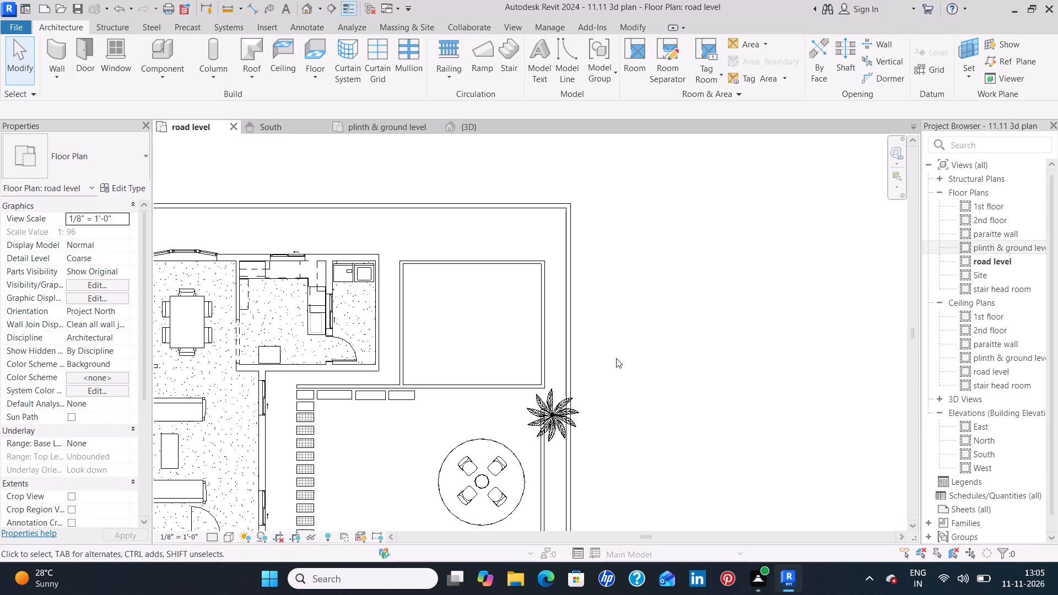
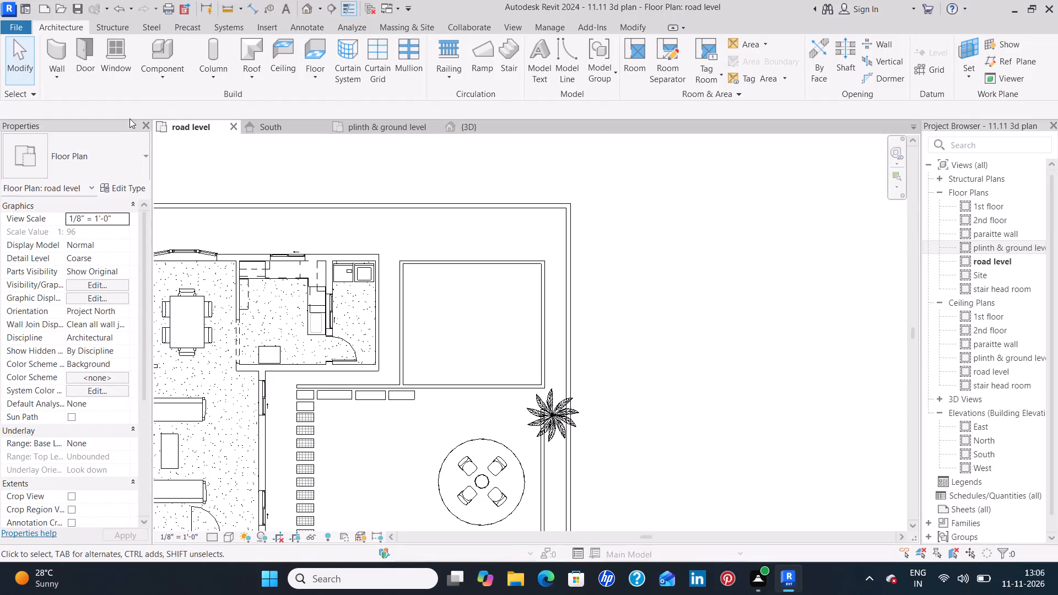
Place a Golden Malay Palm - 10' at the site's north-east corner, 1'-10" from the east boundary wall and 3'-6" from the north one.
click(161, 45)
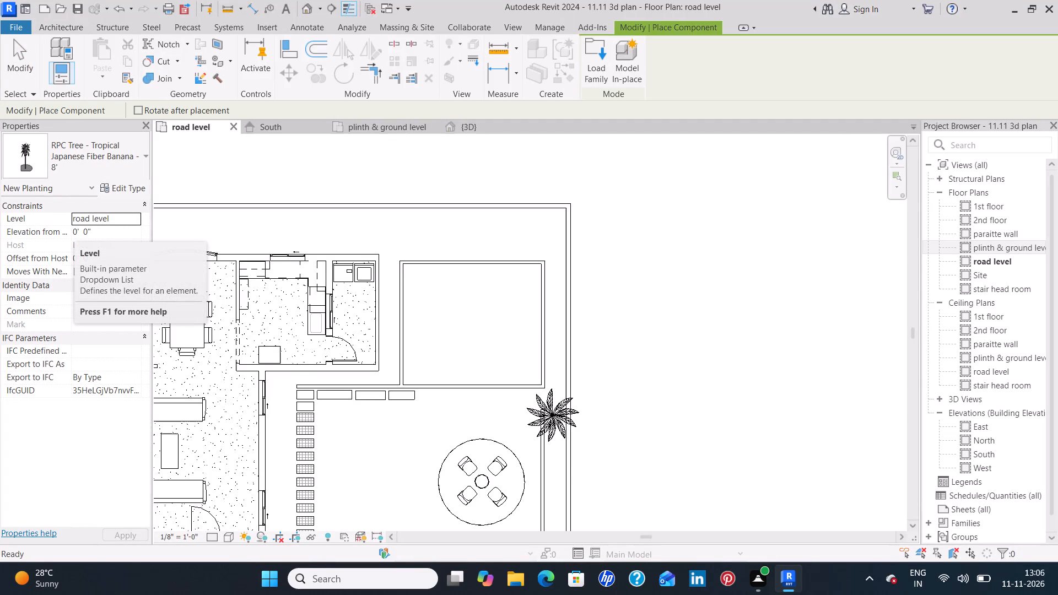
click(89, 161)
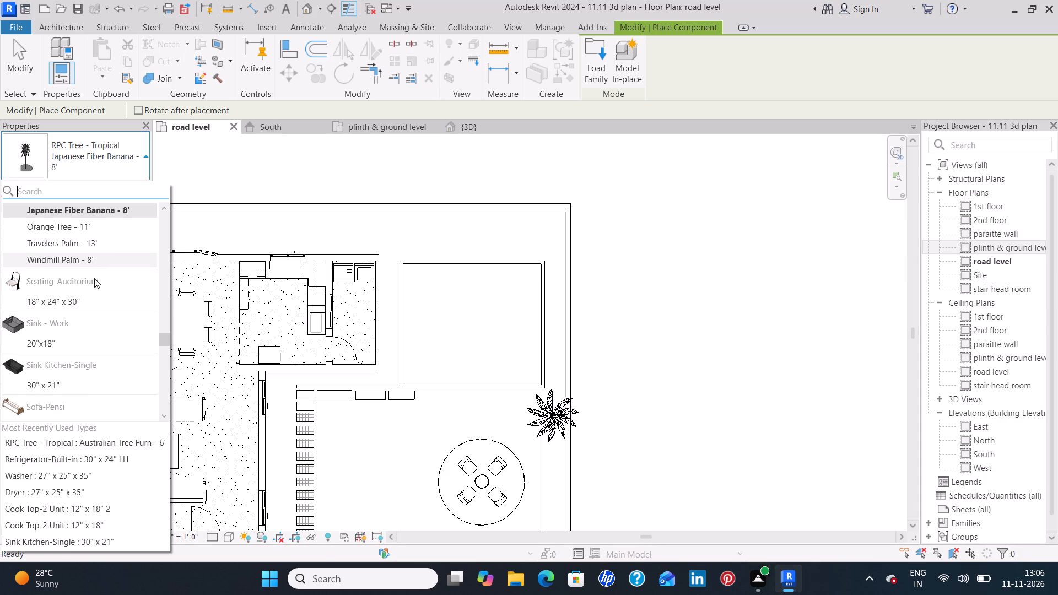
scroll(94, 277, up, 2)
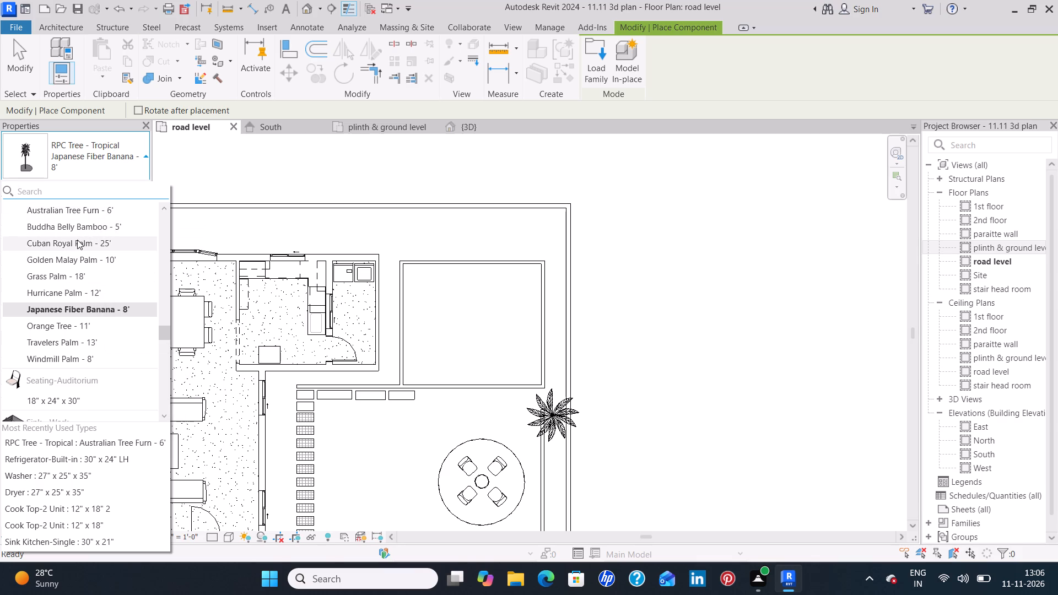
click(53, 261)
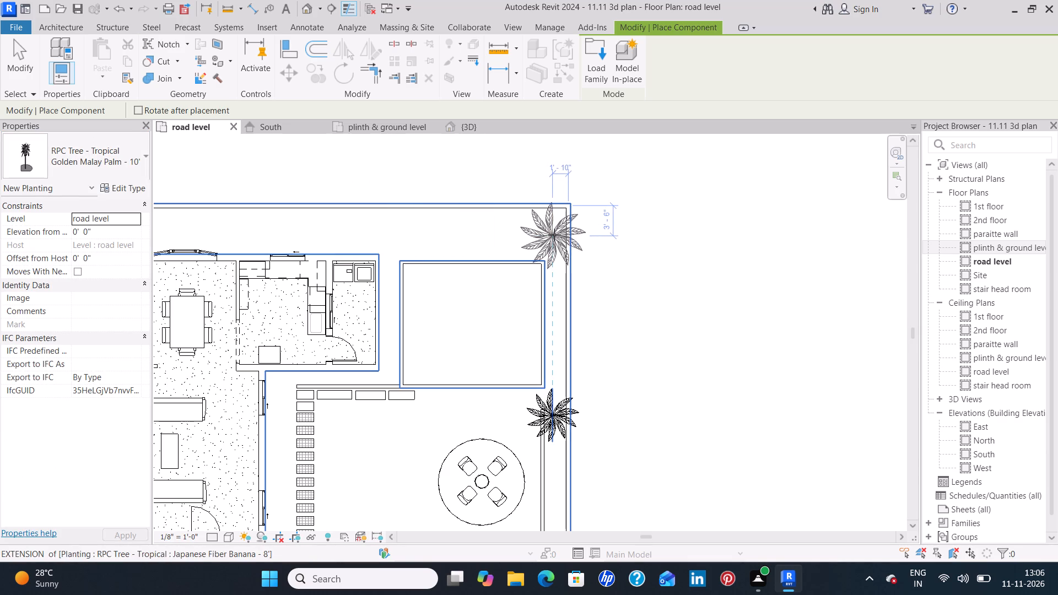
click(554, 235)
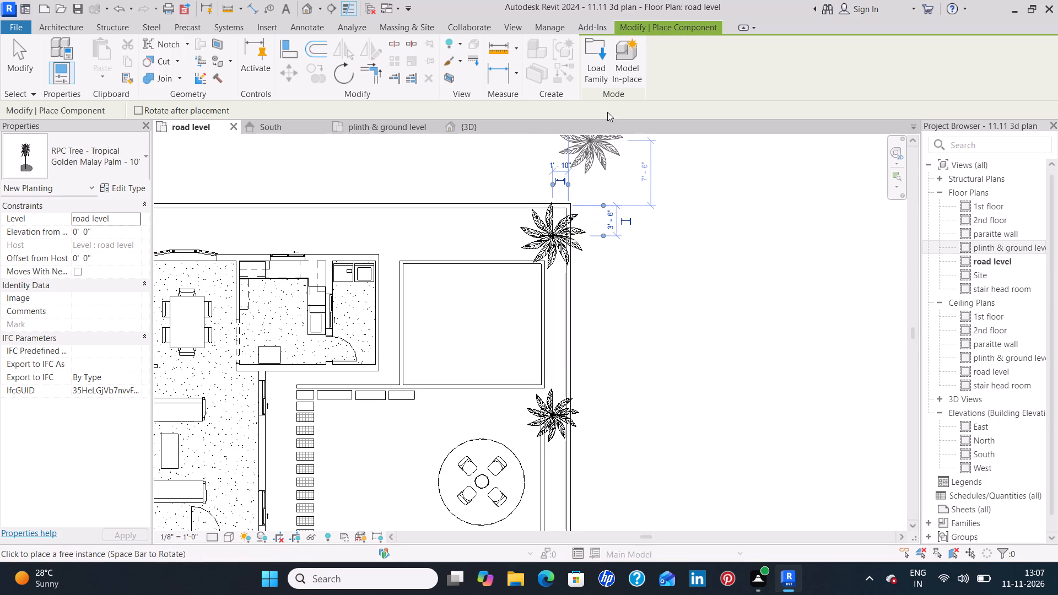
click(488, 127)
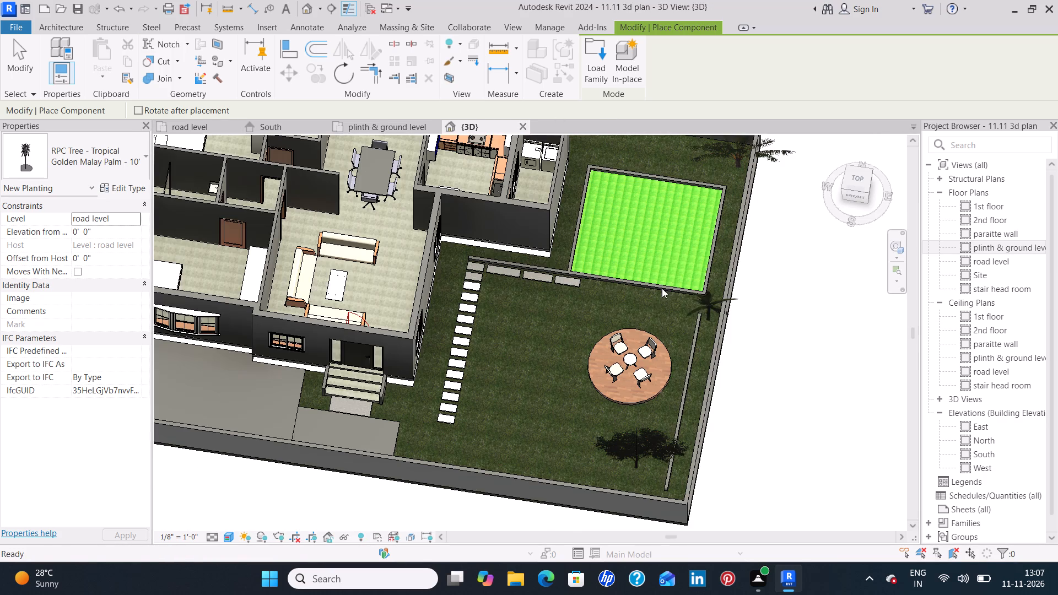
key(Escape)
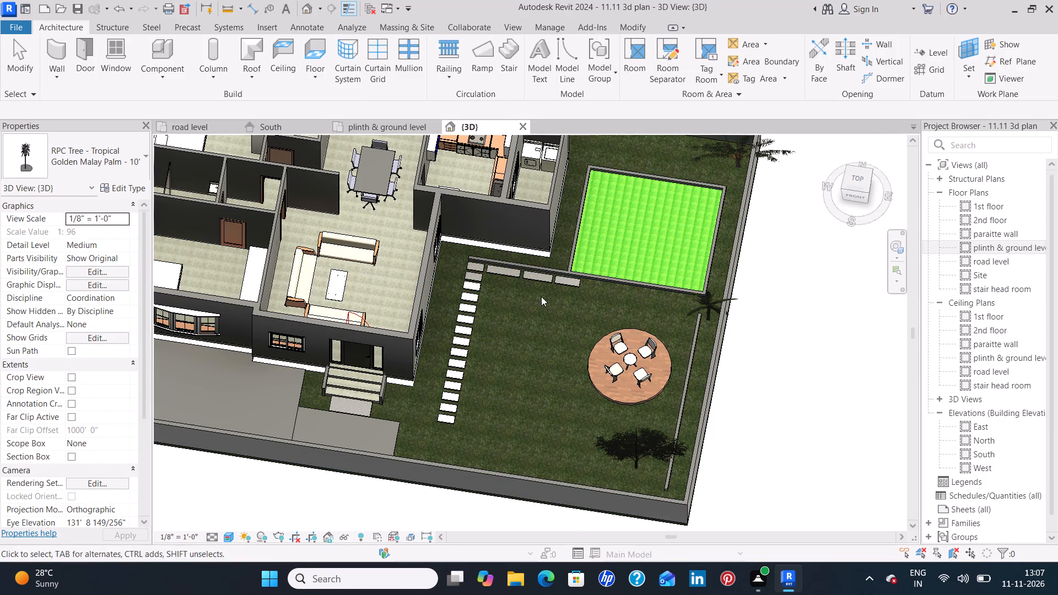
Examine the Golden Malay Palm beyond the green rectangular area in the 3D view, up close and against the boundary walls.
middle_drag(722, 177, 728, 215)
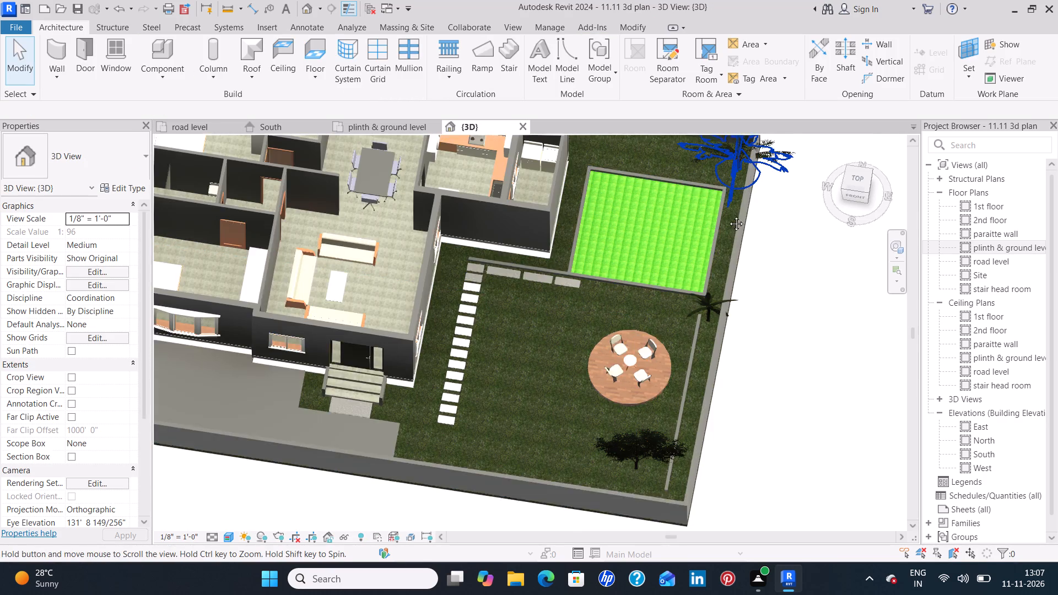
middle_drag(728, 215, 715, 293)
scroll(719, 291, up, 3)
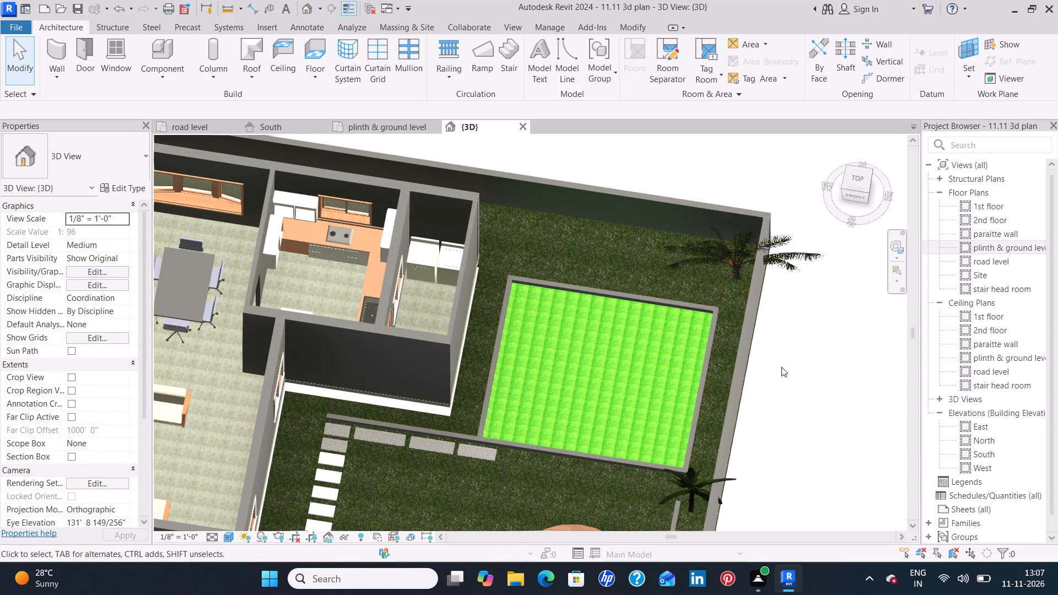
middle_drag(781, 367, 823, 301)
shift+middle_drag(662, 372, 672, 320)
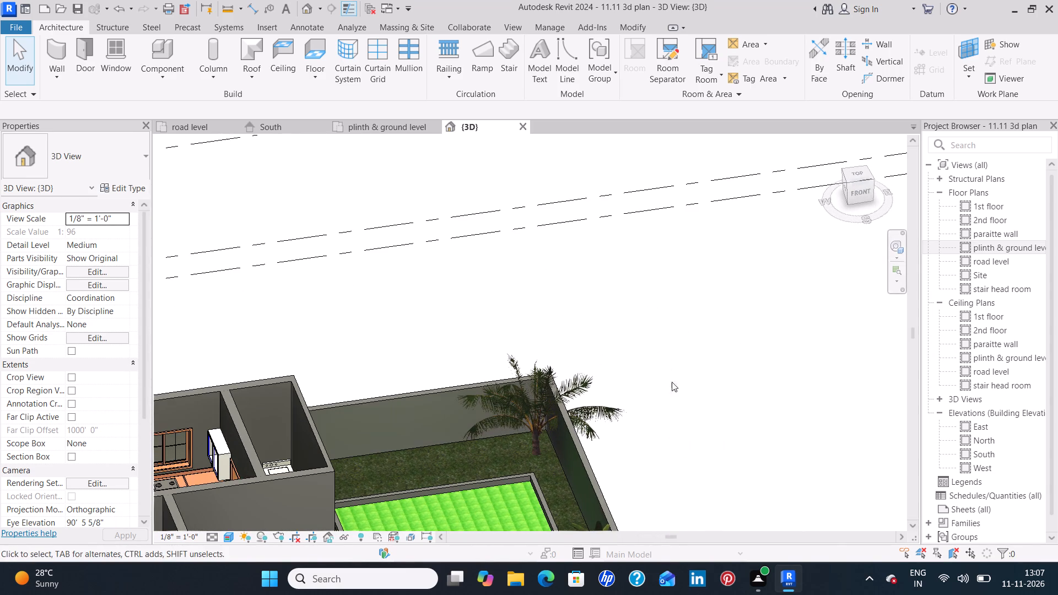
middle_drag(658, 416, 602, 233)
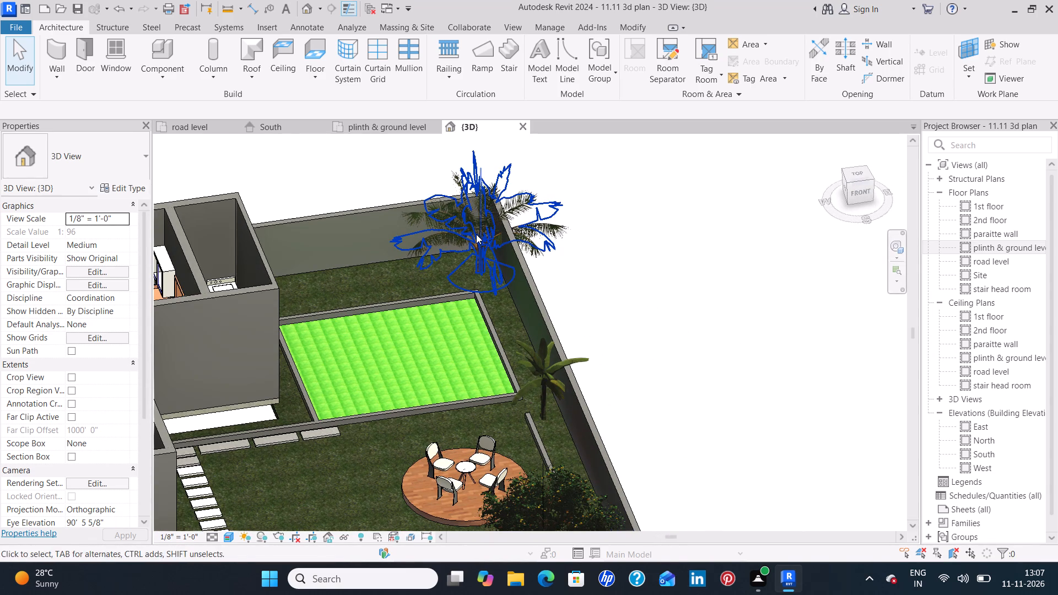
scroll(463, 238, up, 6)
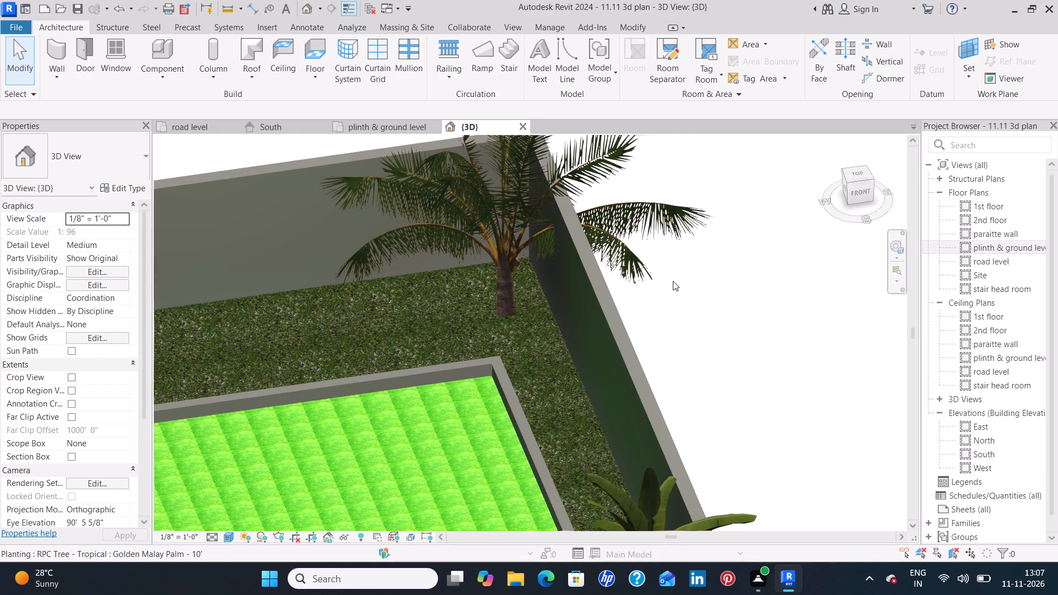
scroll(680, 286, down, 4)
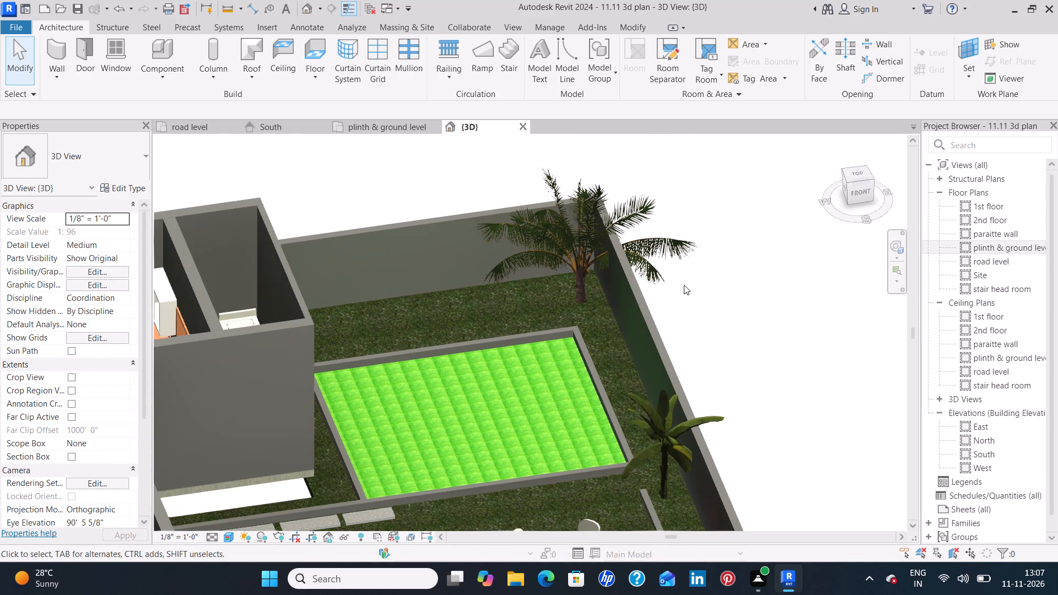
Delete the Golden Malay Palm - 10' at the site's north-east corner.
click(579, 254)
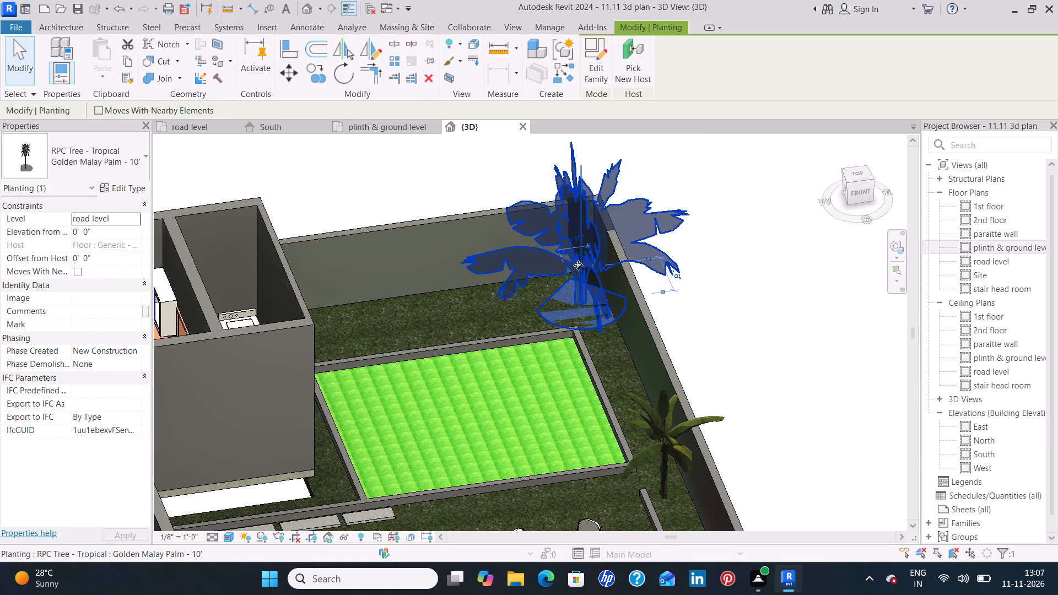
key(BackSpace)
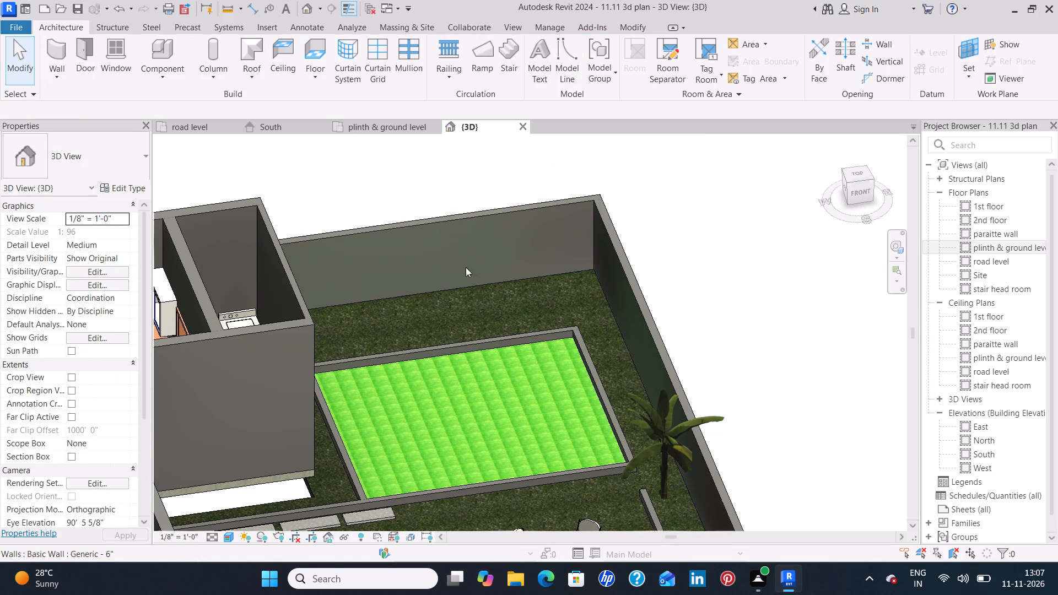
In the road level plan, place a Cuban Royal Palm - 25' at the site's north-east corner, 4'-0" from the north boundary wall.
click(194, 129)
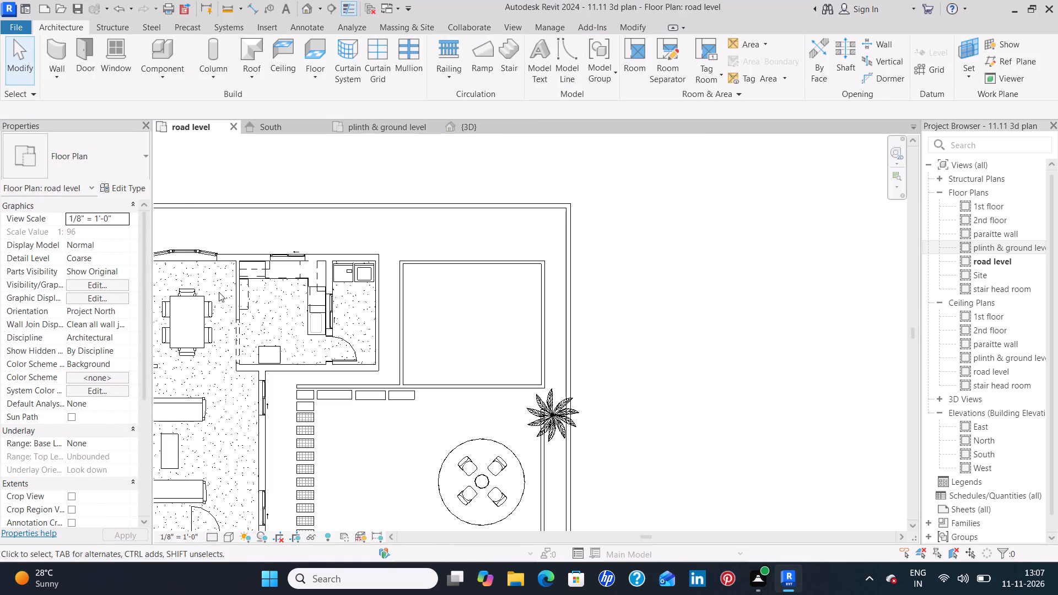
drag(150, 40, 153, 45)
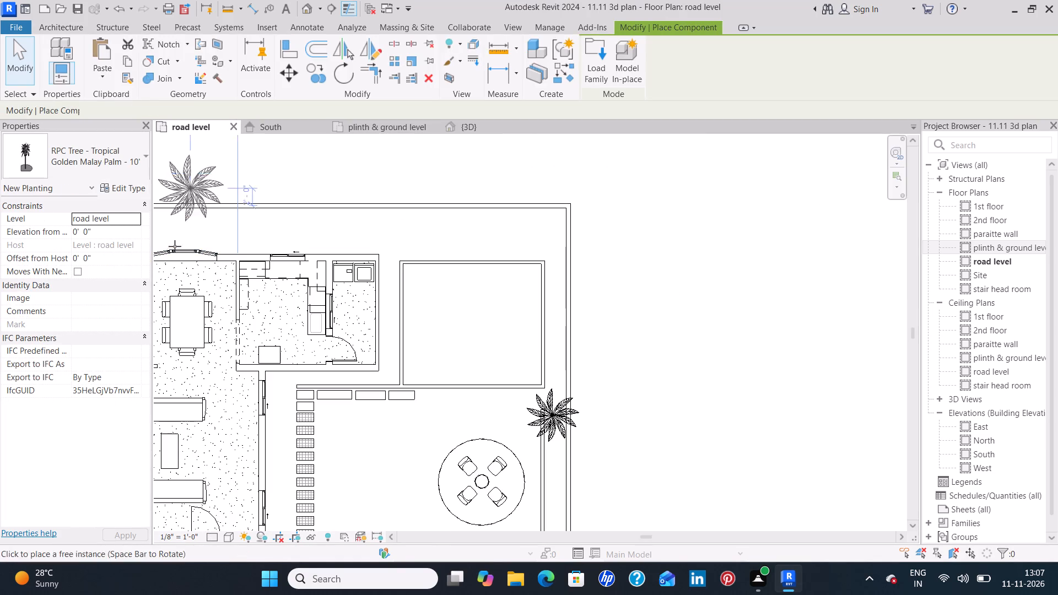
click(109, 165)
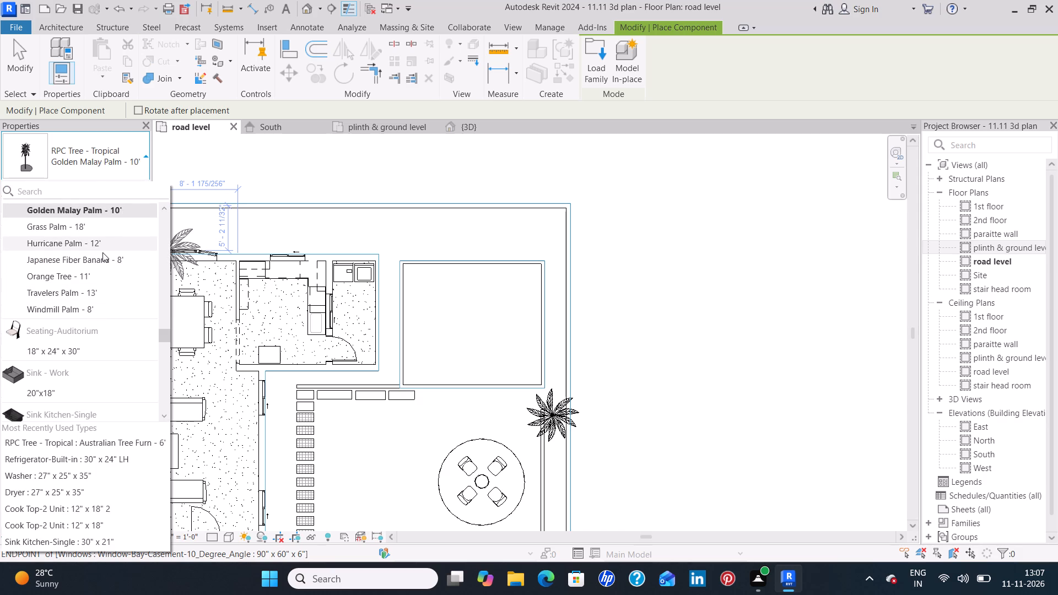
scroll(102, 252, up, 1)
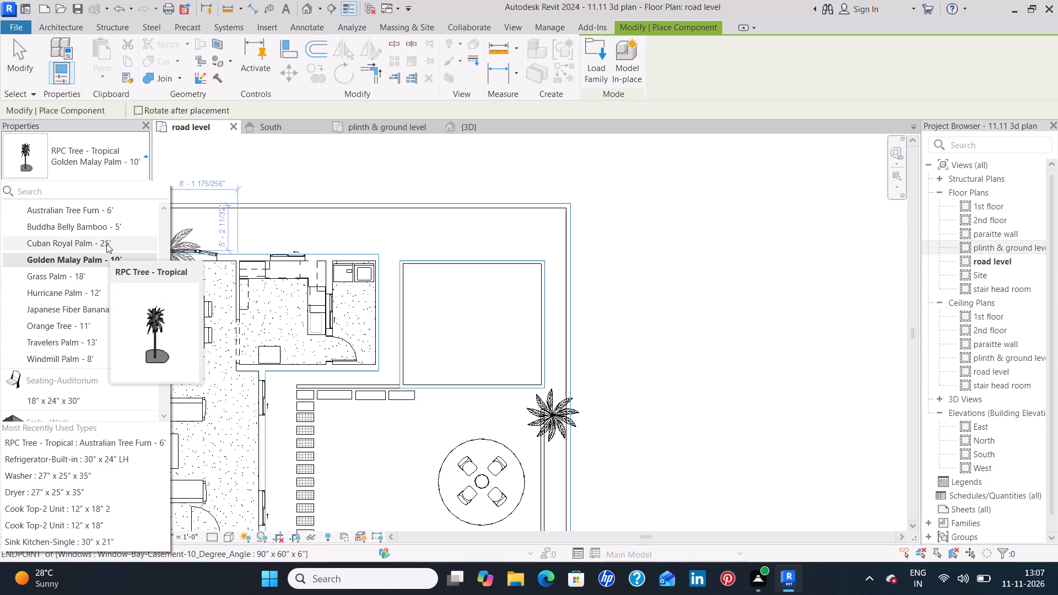
click(106, 244)
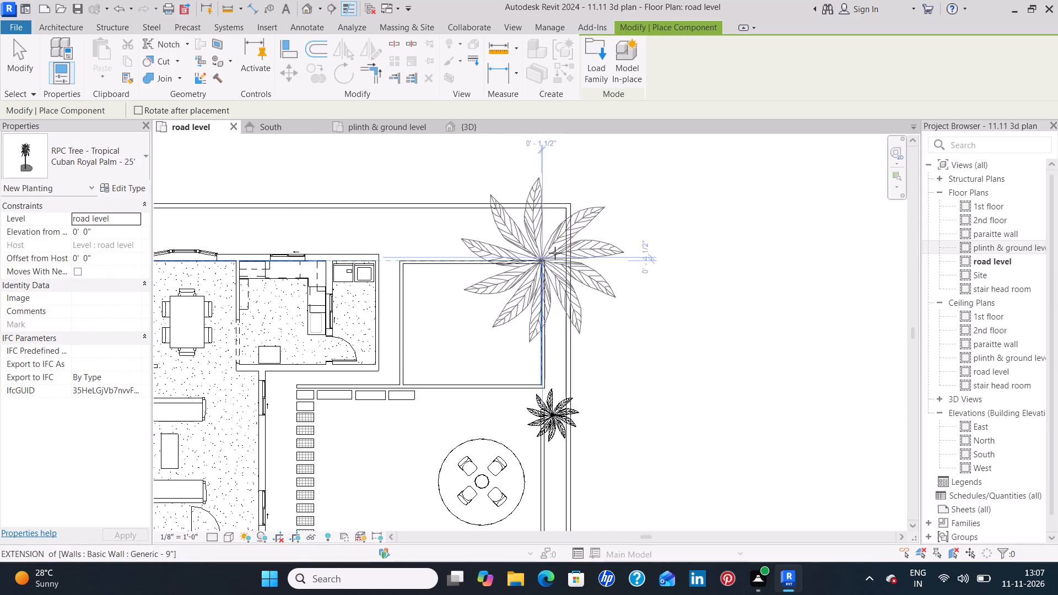
click(556, 239)
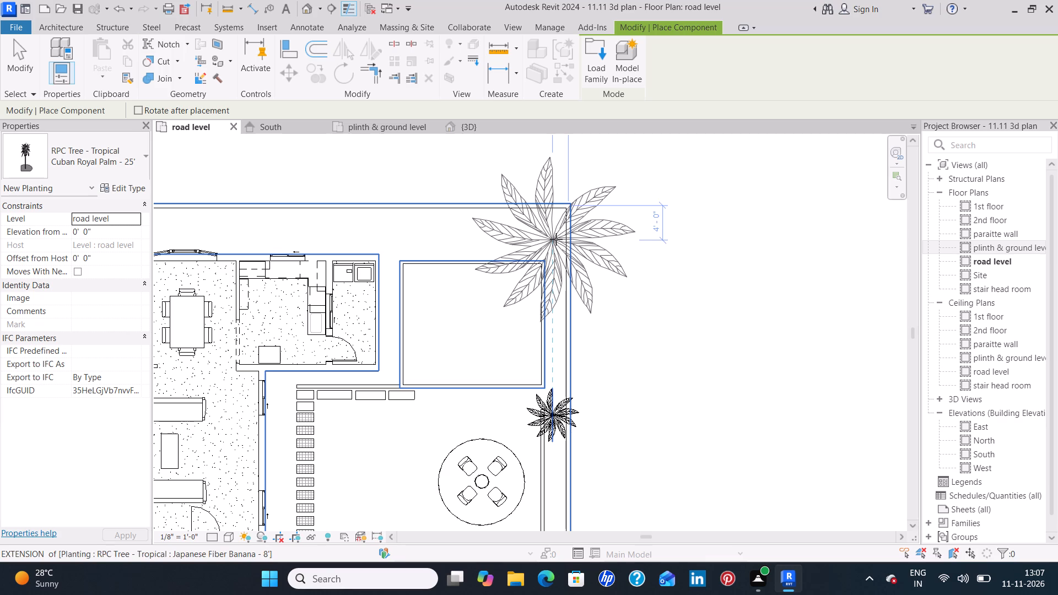
click(477, 127)
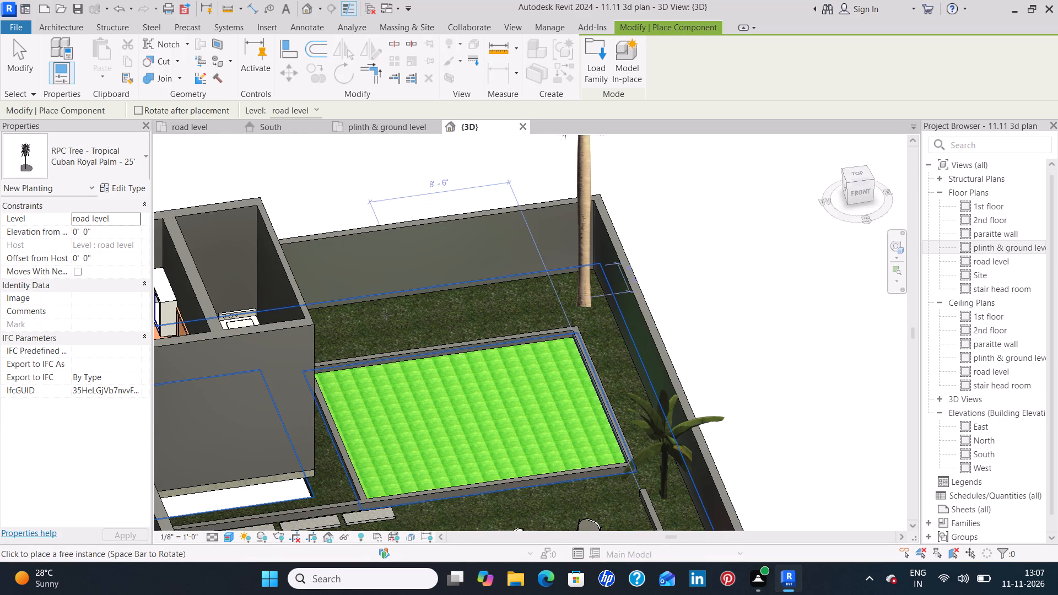
key(Escape)
Examine the Cuban Royal Palm's height and position against the house and garden in the 3D view.
scroll(449, 300, down, 6)
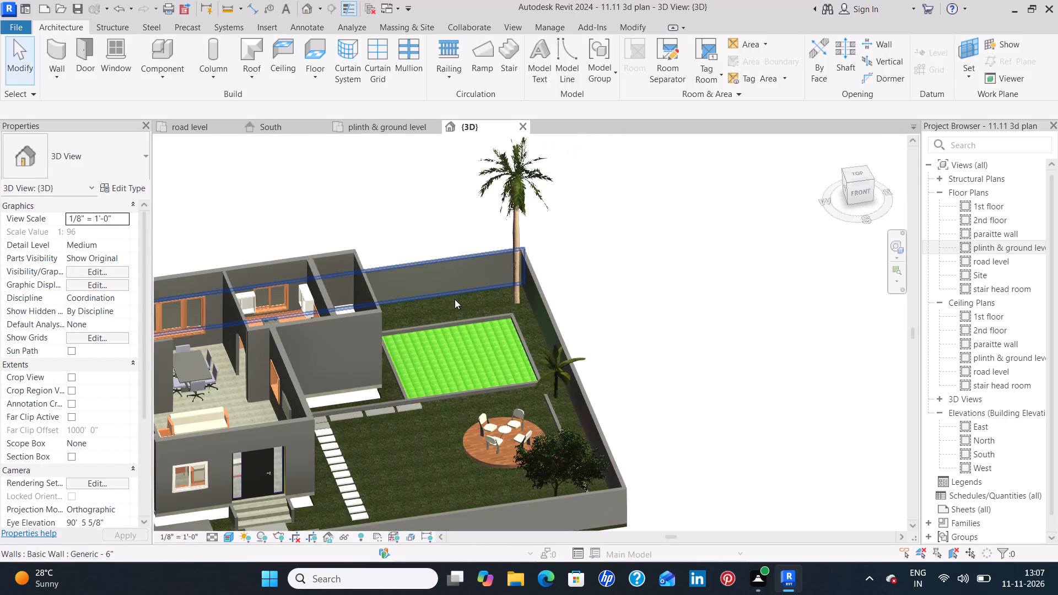
middle_drag(605, 271, 633, 338)
middle_drag(633, 341, 666, 282)
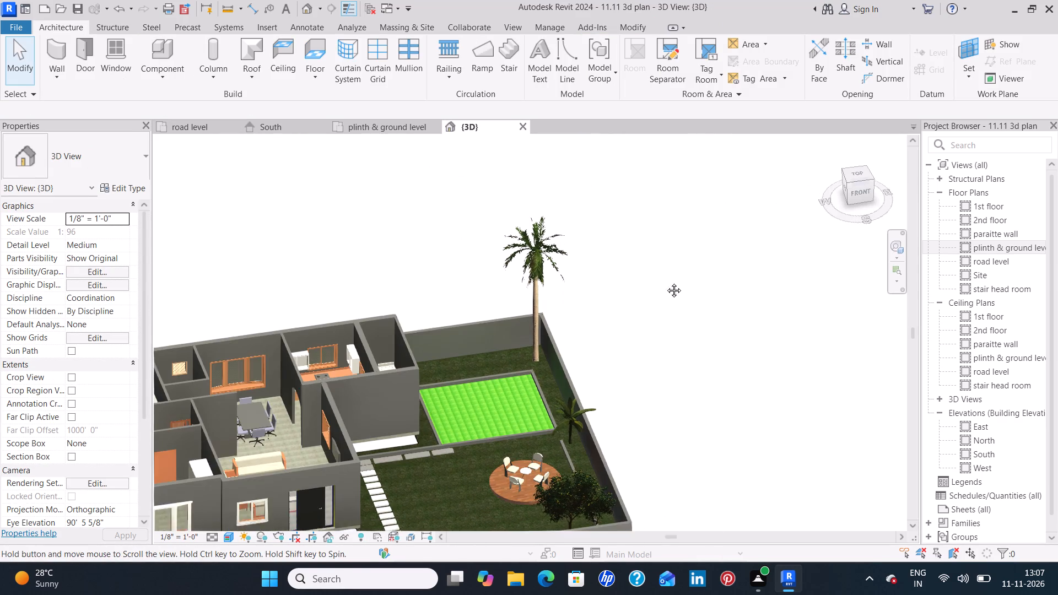
middle_drag(666, 282, 684, 262)
middle_drag(681, 318, 748, 274)
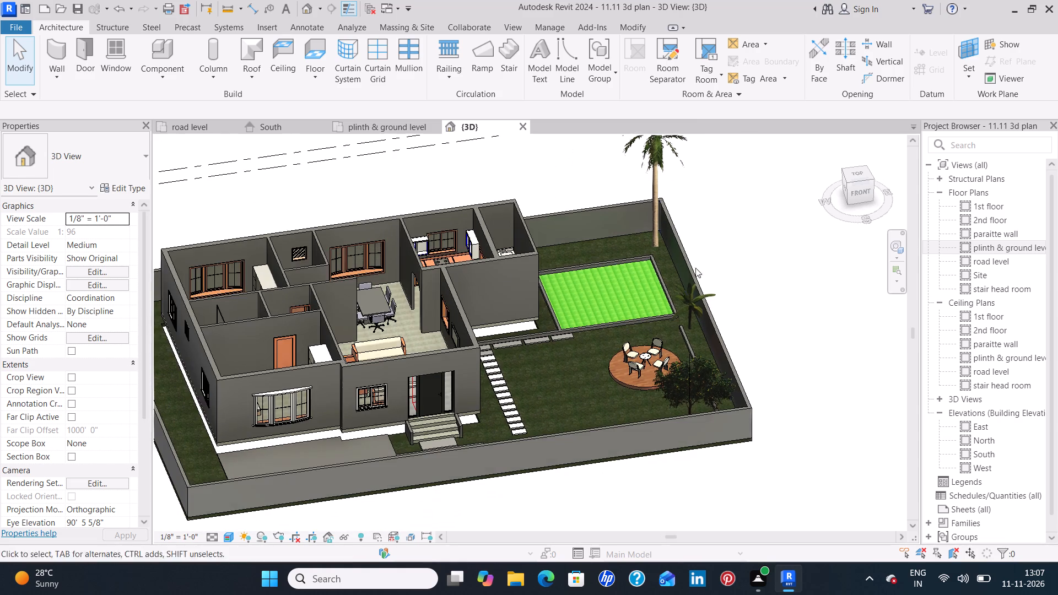
scroll(279, 300, down, 9)
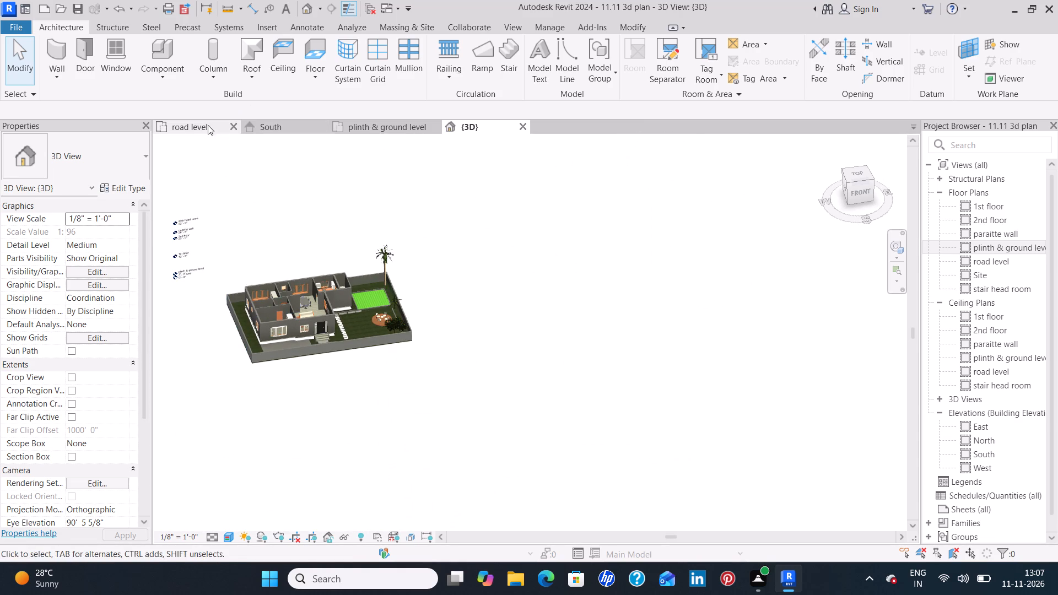
Return to the road level plan and review the reference plan image's rooms, porch and garden layout beside the model.
click(198, 132)
scroll(309, 345, down, 9)
middle_drag(304, 348, 312, 346)
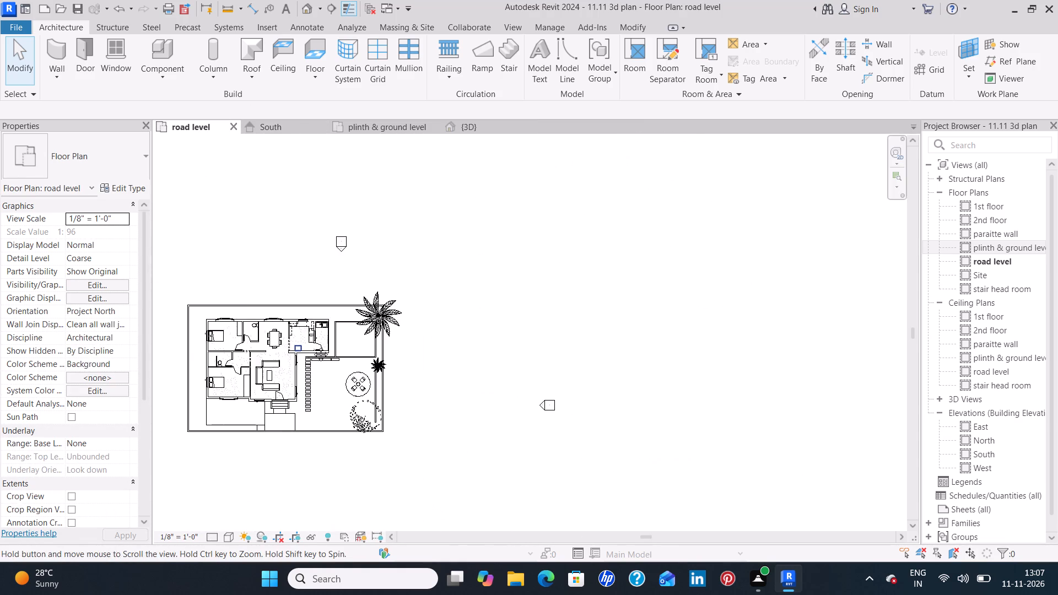
middle_drag(312, 346, 634, 262)
scroll(380, 236, up, 2)
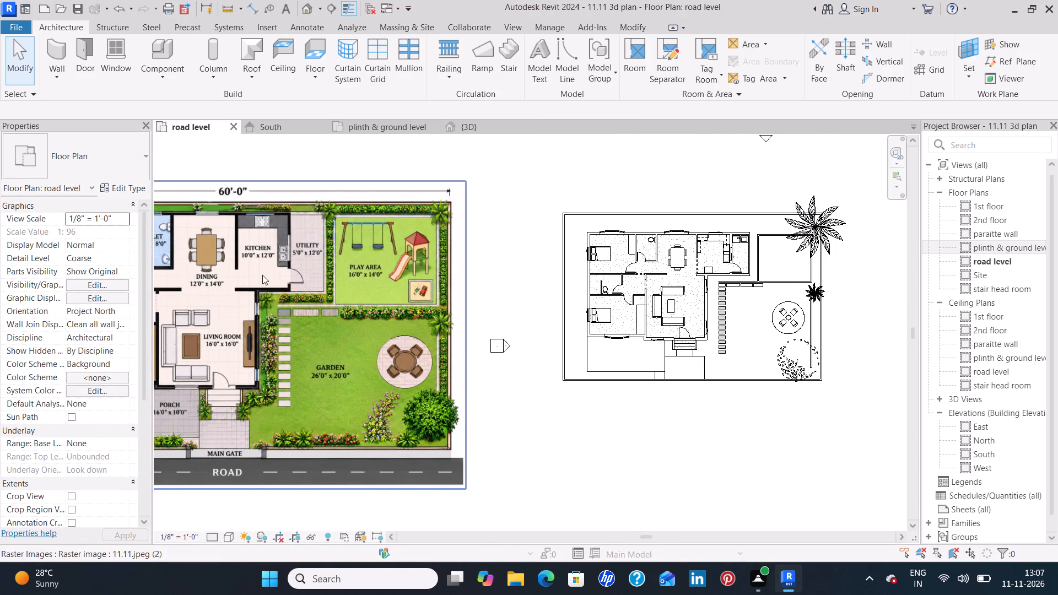
middle_drag(250, 277, 368, 267)
middle_drag(342, 337, 391, 316)
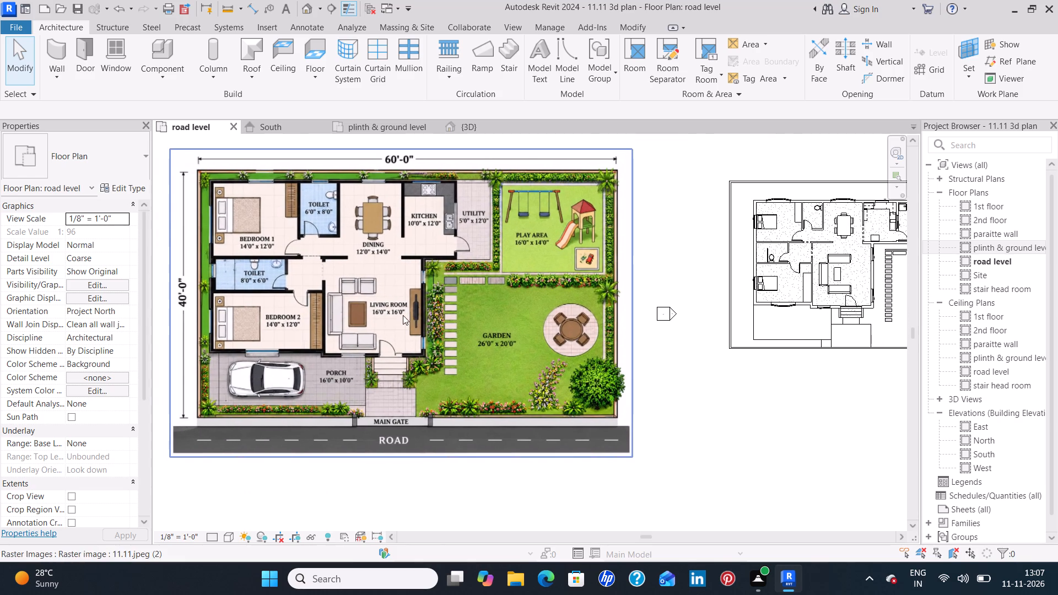
scroll(209, 275, up, 5)
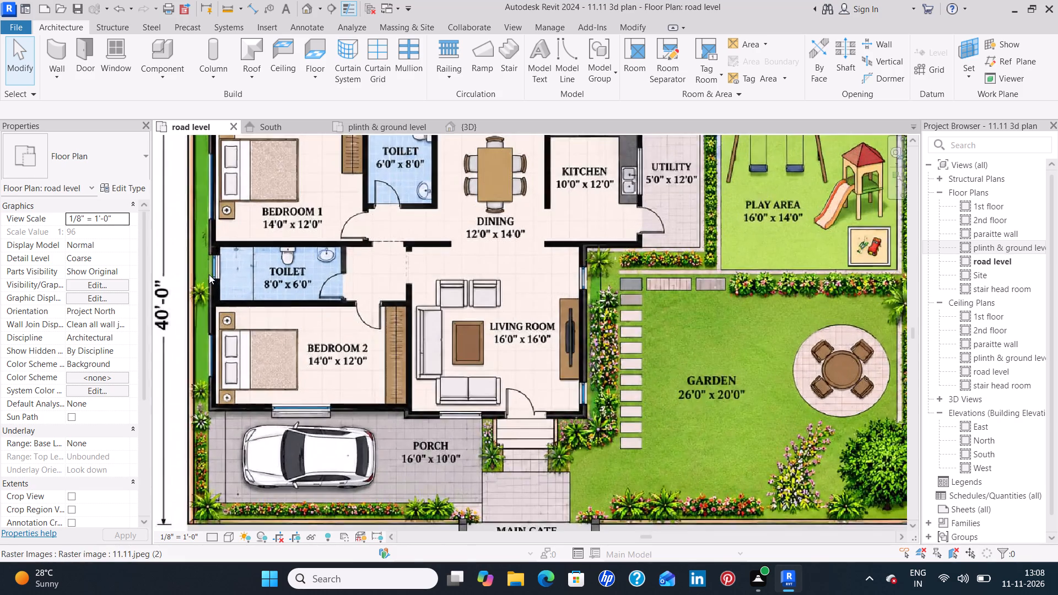
scroll(209, 274, up, 3)
scroll(209, 274, down, 8)
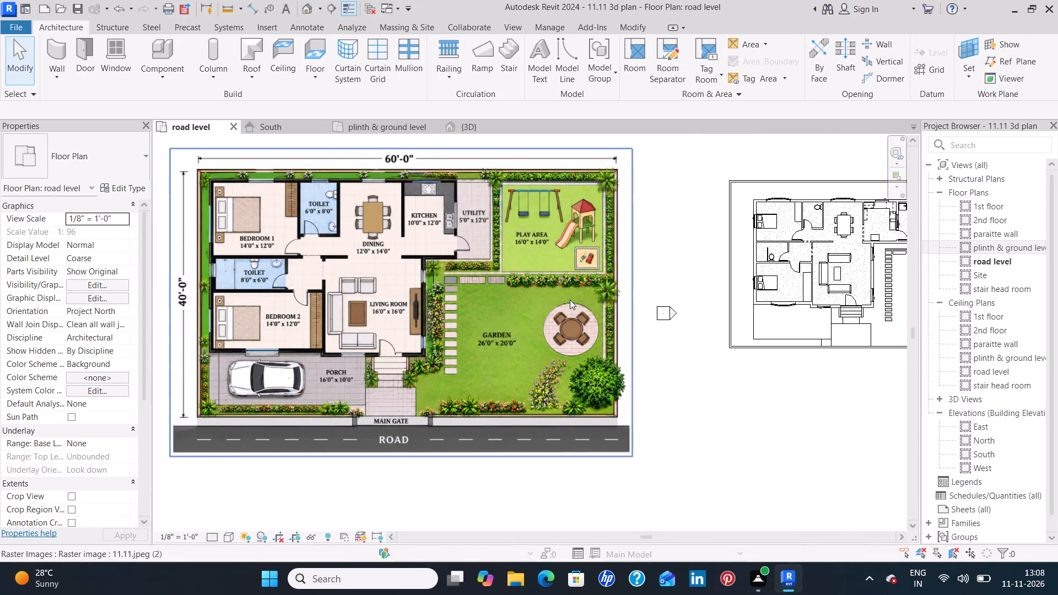
Examine the reference plan's planting along the garden's east edge and around the play area, comparing it with the modelled site.
middle_drag(570, 301, 376, 334)
scroll(395, 335, up, 7)
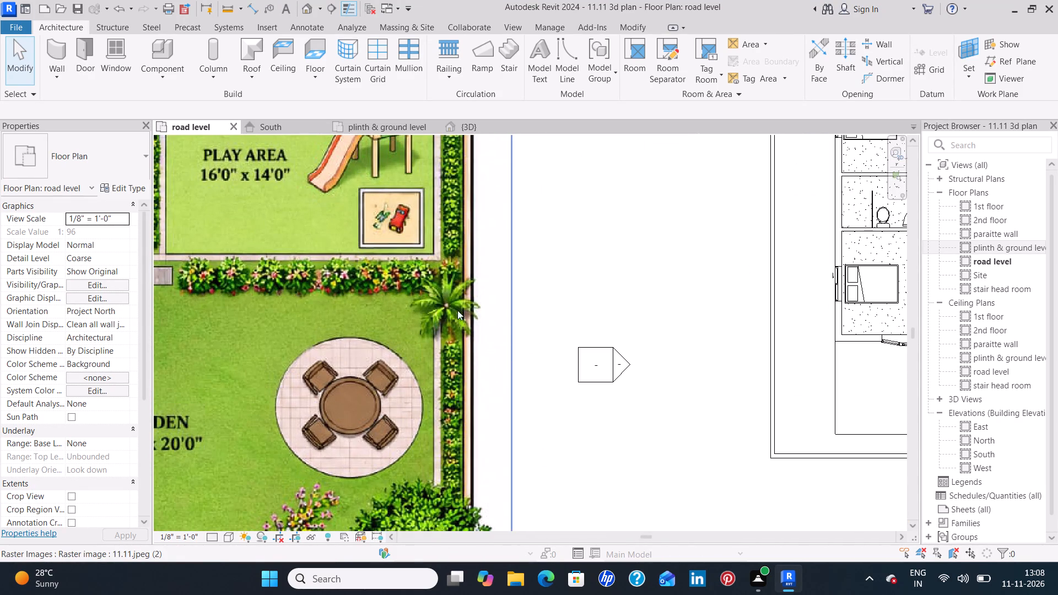
middle_drag(586, 286, 484, 333)
scroll(476, 314, down, 7)
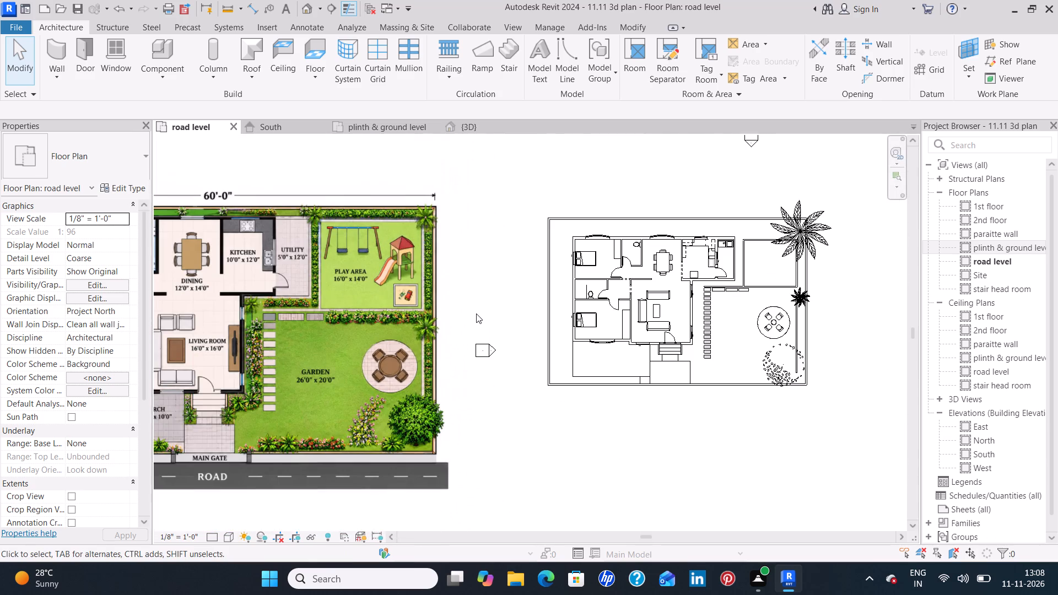
middle_drag(739, 308, 596, 307)
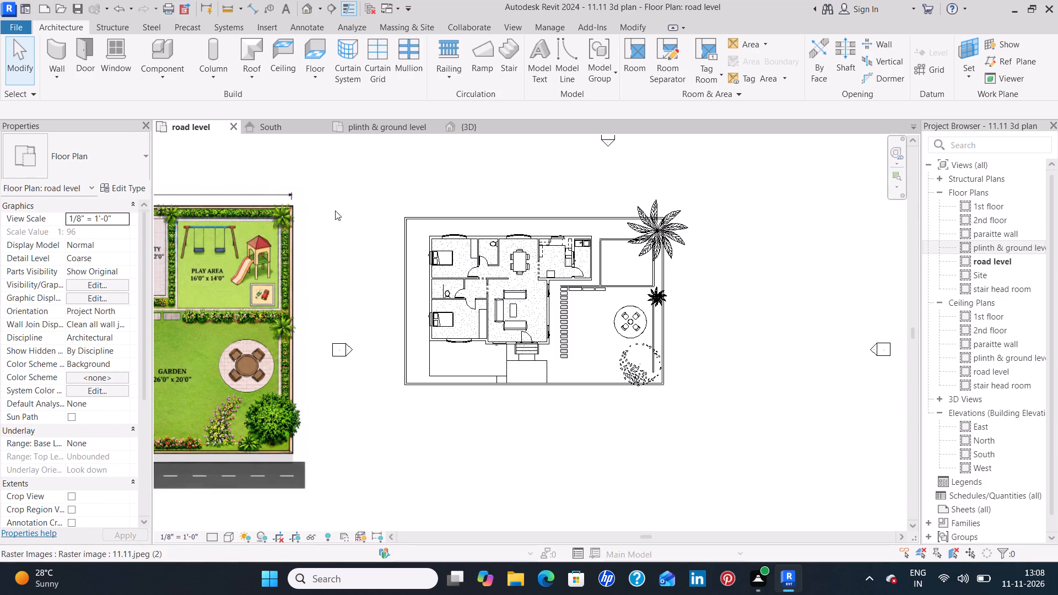
scroll(172, 230, up, 9)
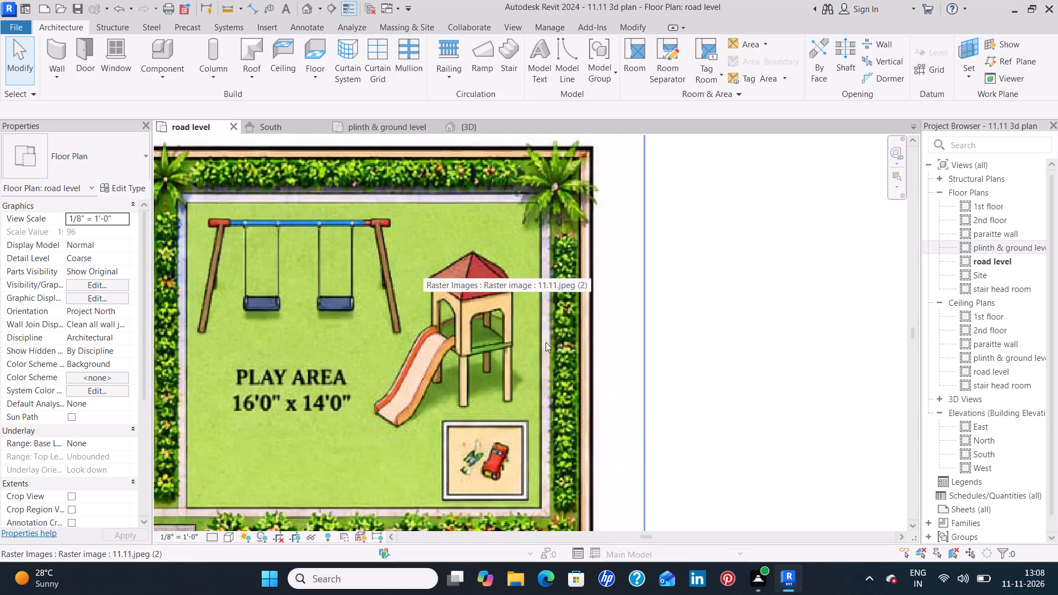
Examine the reference plan's play area and garden planting, from the hedge beds down to the shrubs along the road side.
scroll(576, 379, down, 4)
scroll(515, 208, down, 2)
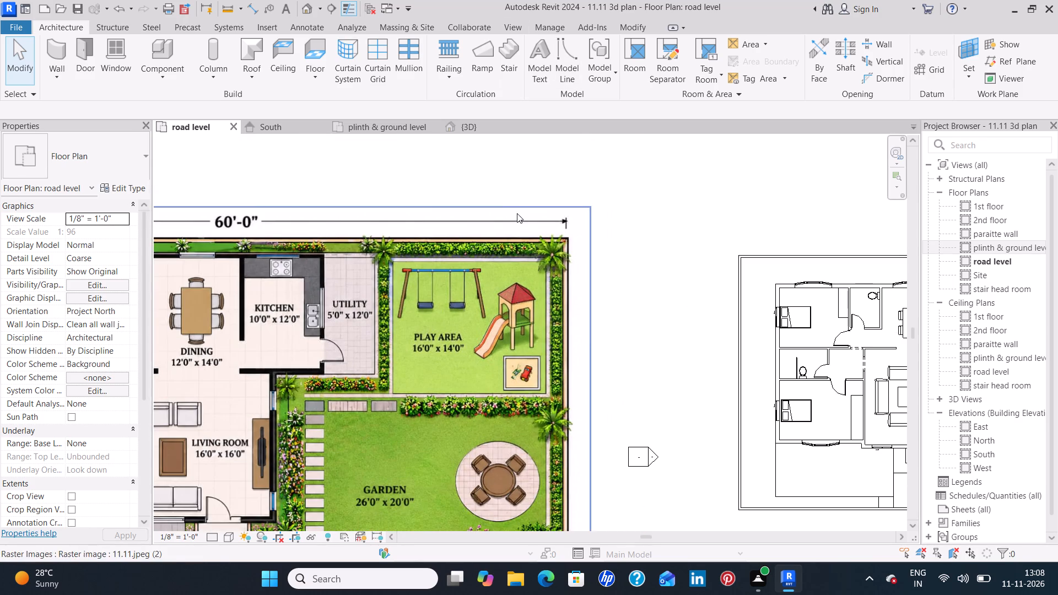
middle_drag(647, 288, 584, 231)
middle_drag(355, 371, 396, 240)
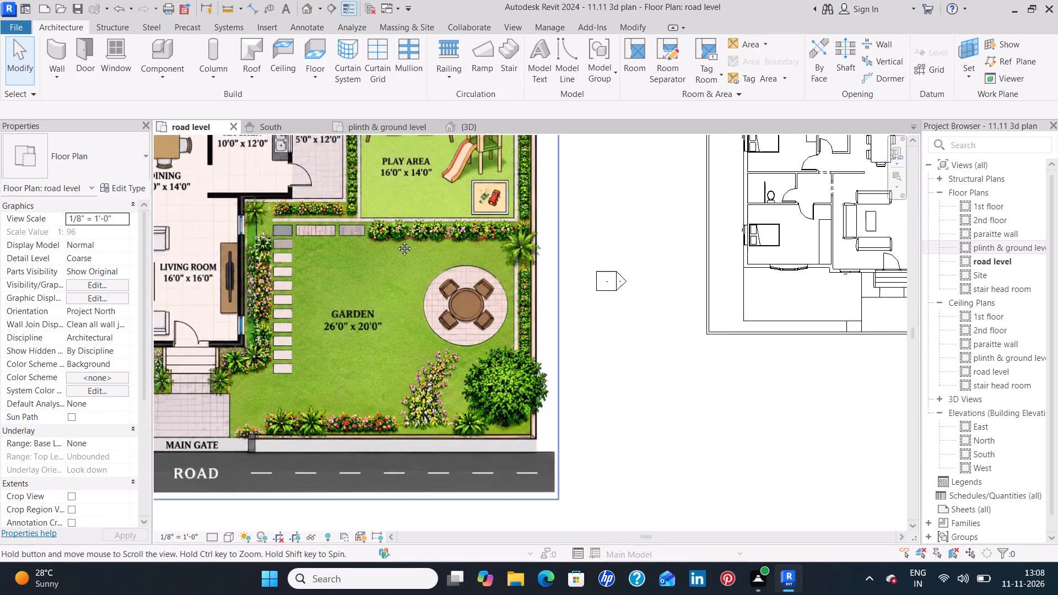
middle_drag(396, 240, 397, 239)
scroll(445, 392, up, 5)
scroll(450, 380, down, 4)
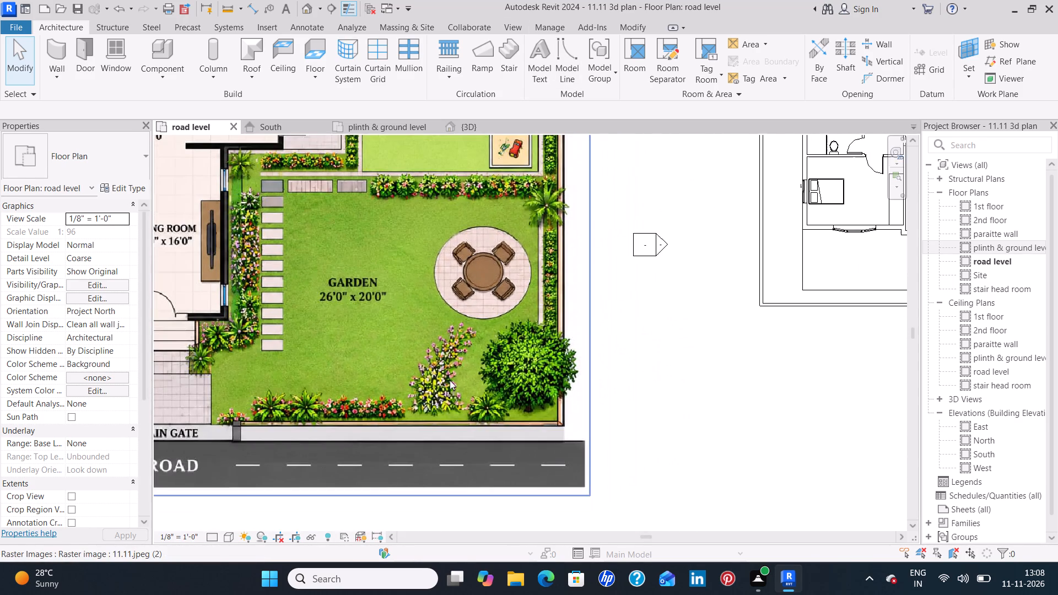
middle_drag(356, 320, 342, 367)
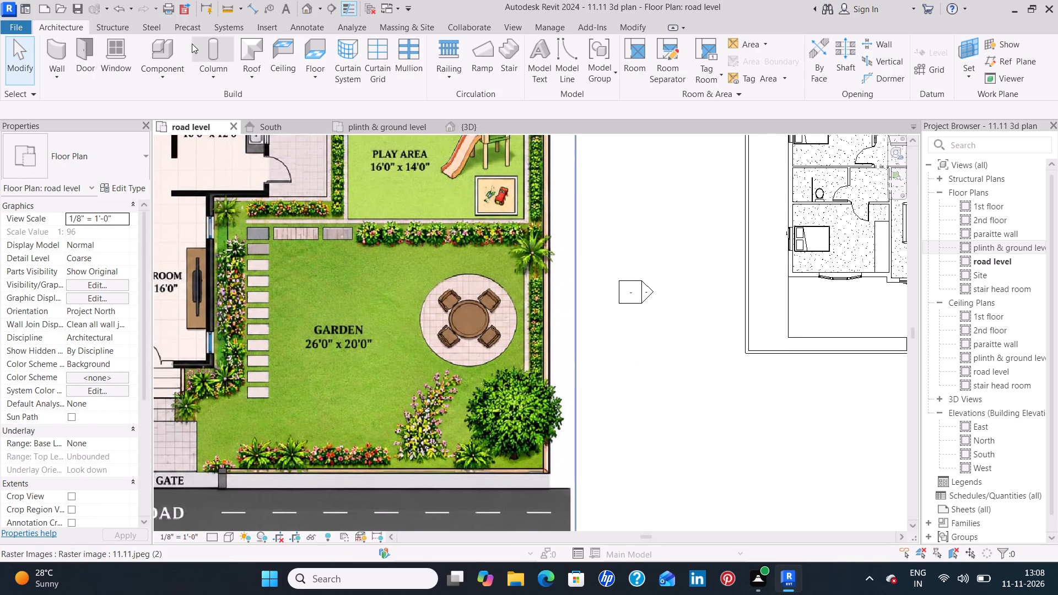
Load the RPC Plant - Tropical family from the Planting library for component placement.
click(172, 51)
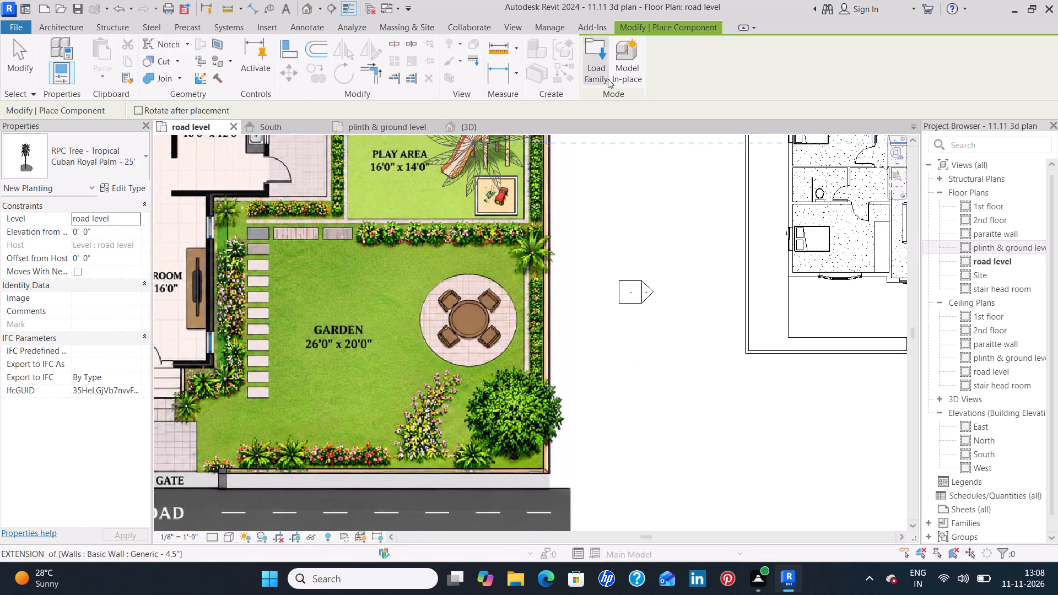
click(591, 73)
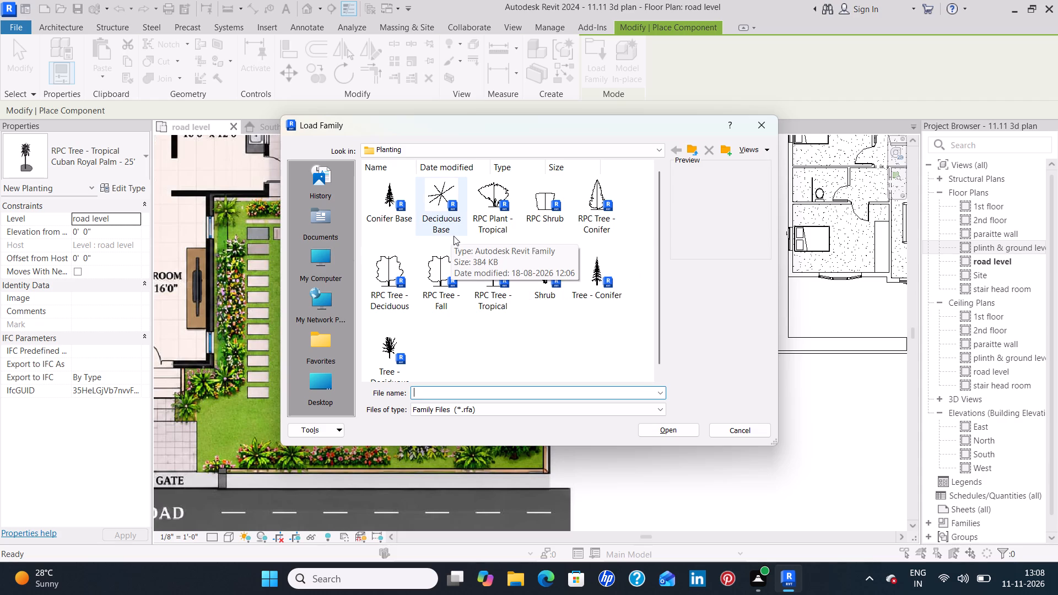
click(443, 221)
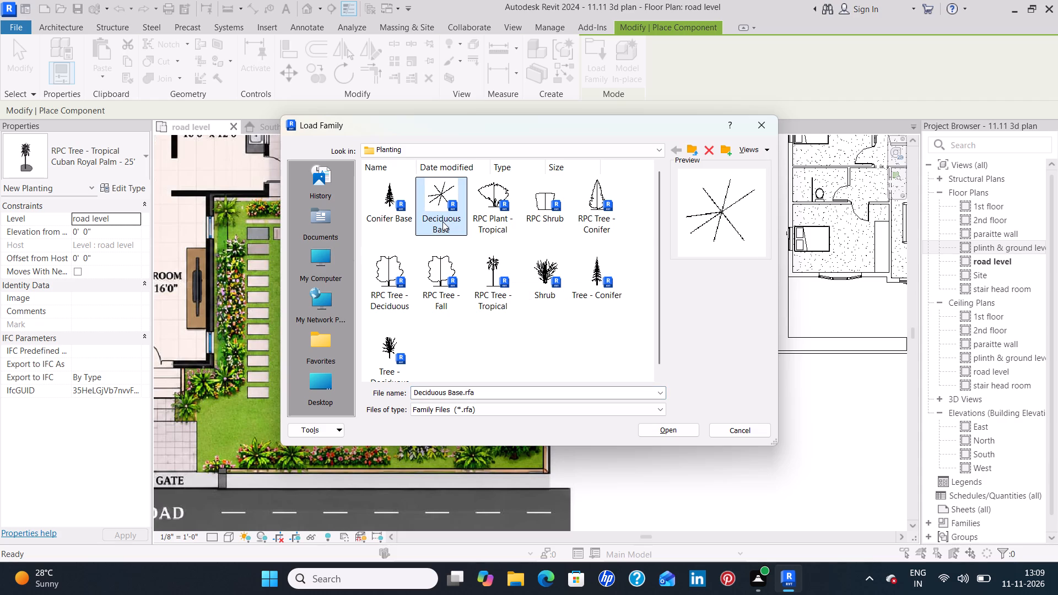
click(486, 214)
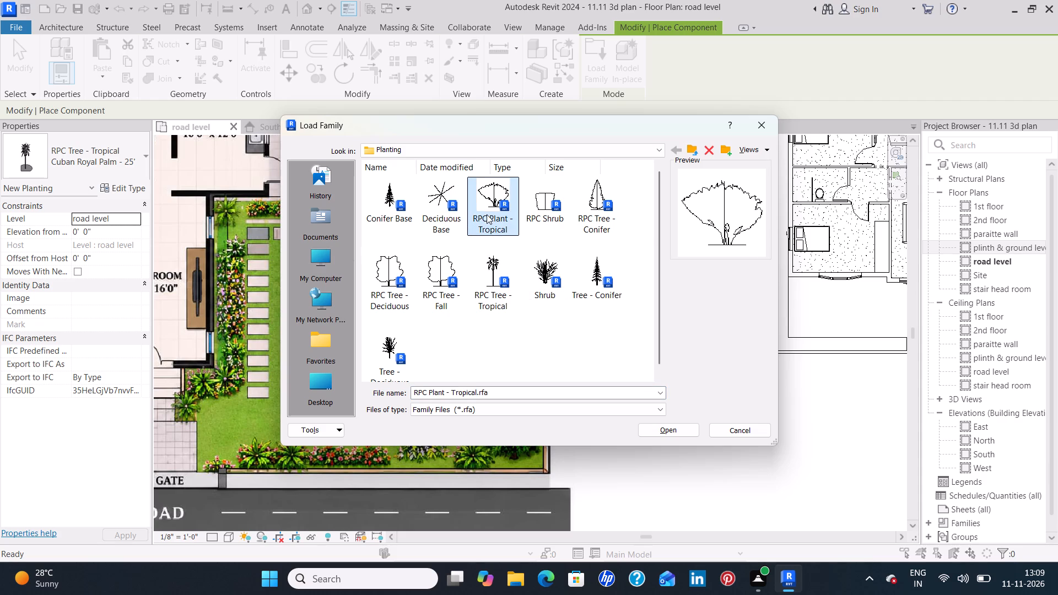
click(660, 425)
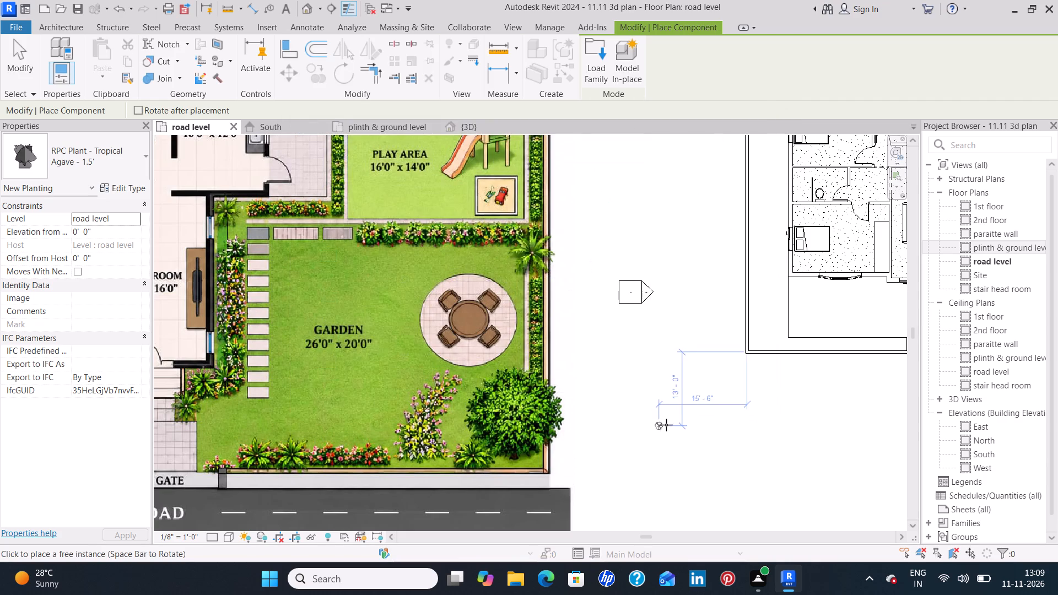
Place three Agave - 1.5' plants in an eastward row about 11" outside the play area's north wall, starting at its north-west corner.
click(116, 159)
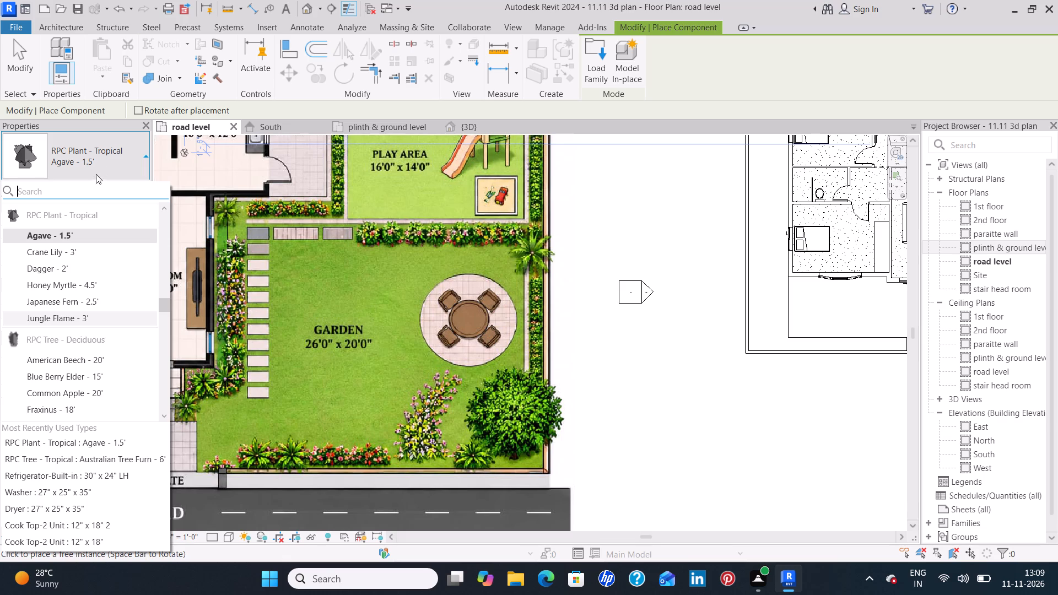
click(106, 158)
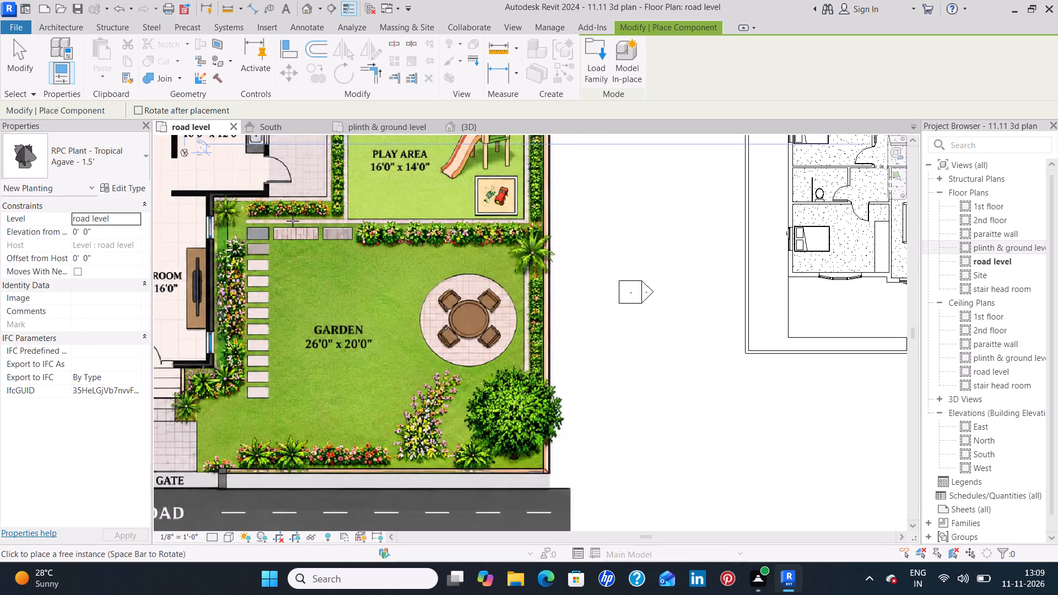
middle_drag(715, 239, 276, 347)
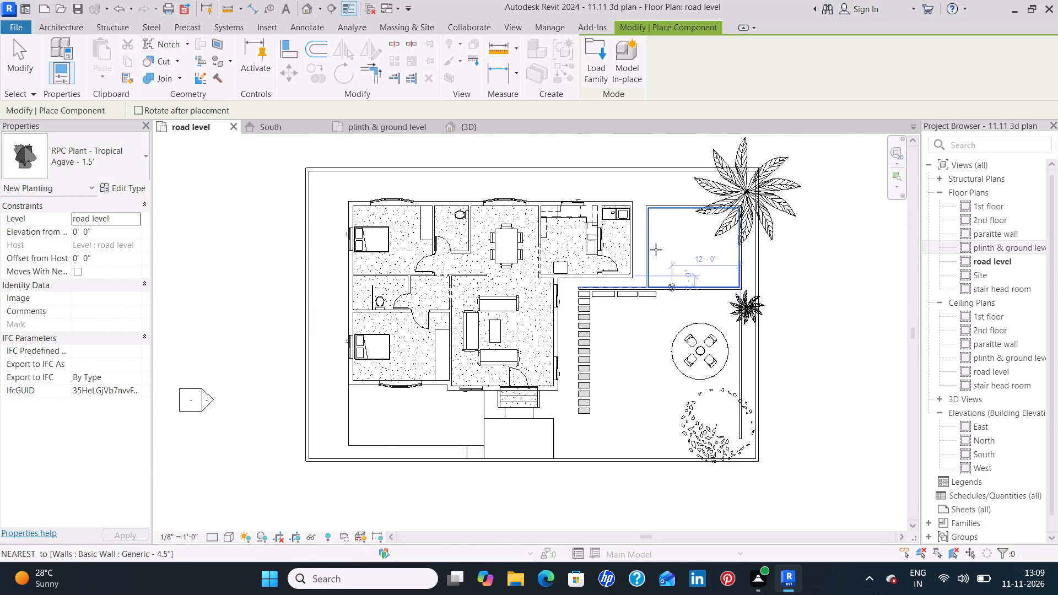
scroll(658, 202, up, 8)
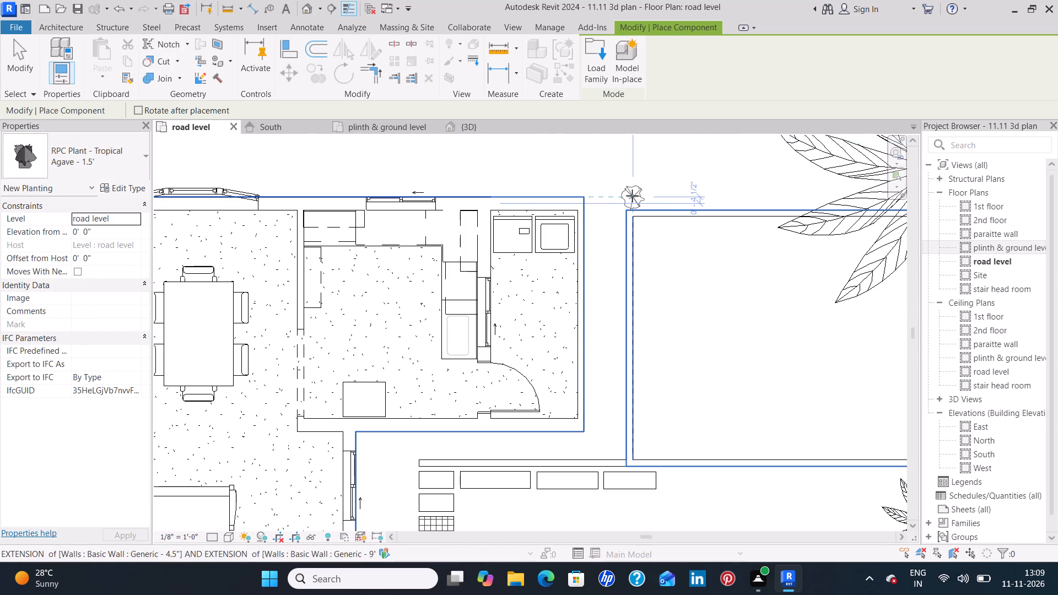
click(631, 196)
click(654, 199)
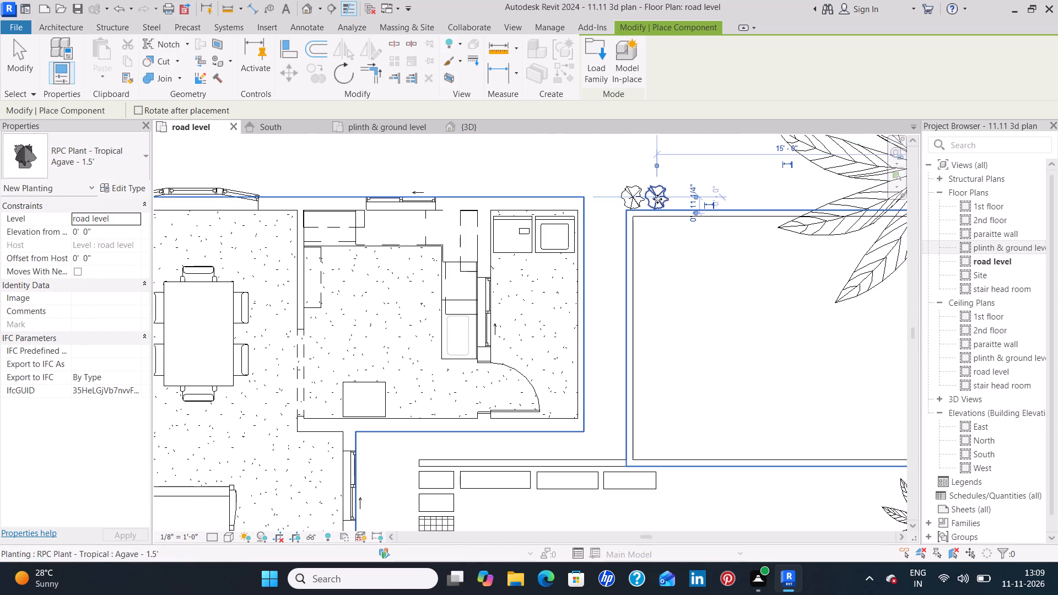
click(682, 199)
click(713, 197)
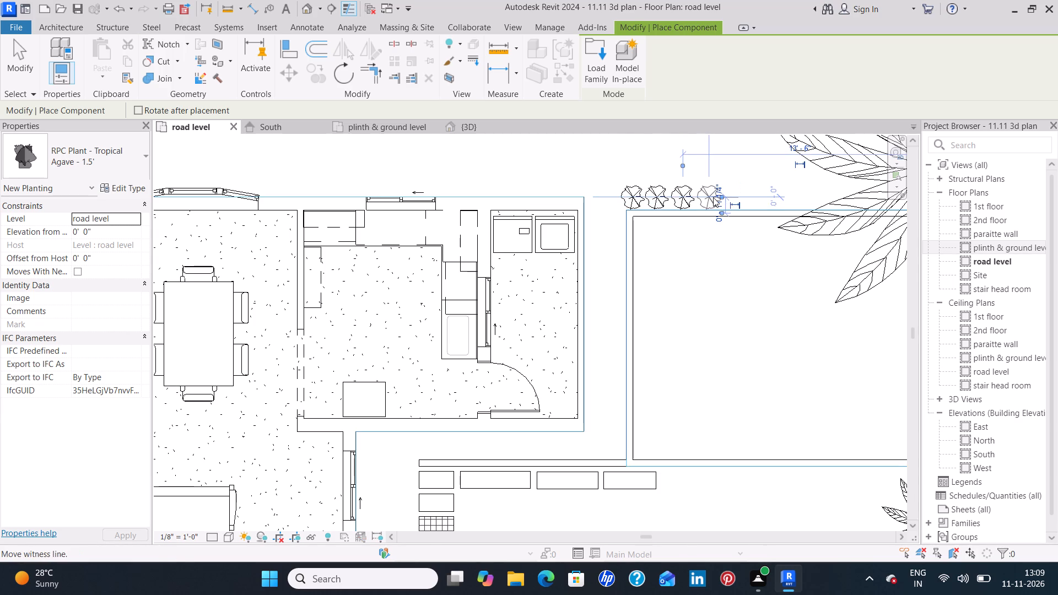
click(741, 198)
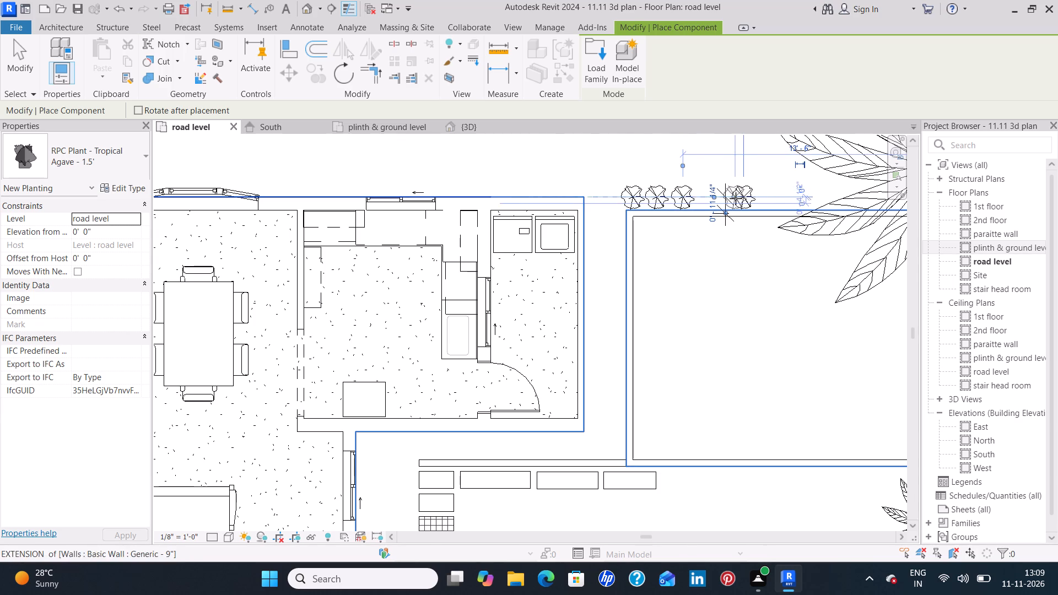
key(Escape)
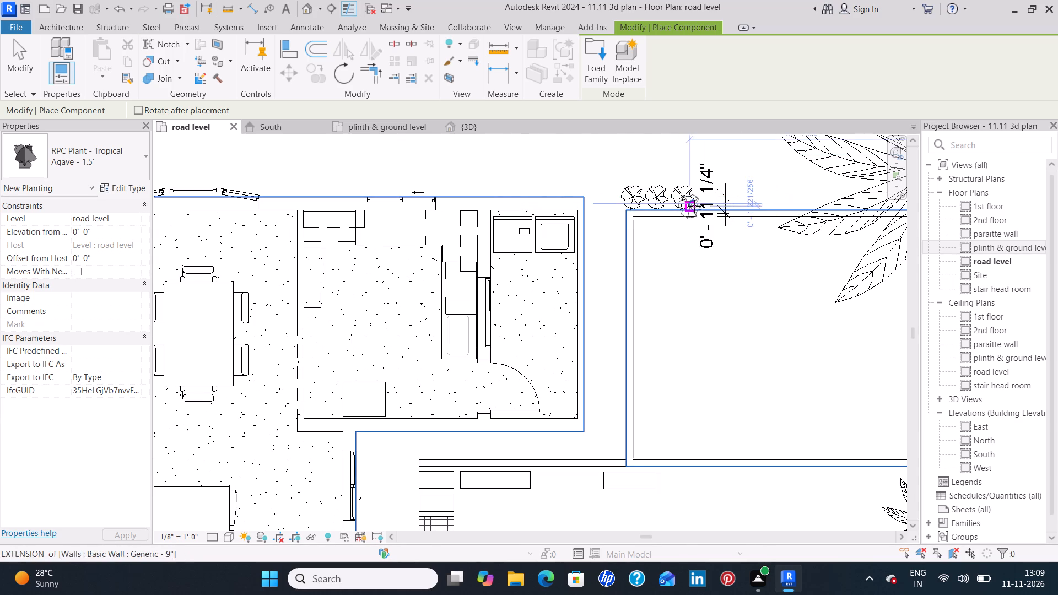
key(Escape)
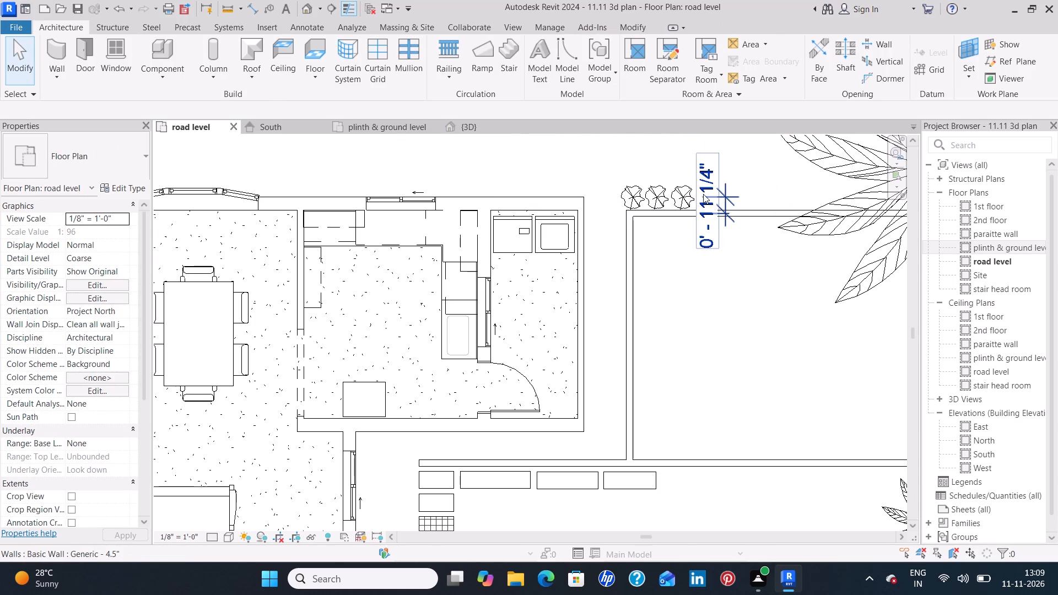
Delete the stray dimension between the third agave and the play area's north wall.
click(703, 194)
key(Delete)
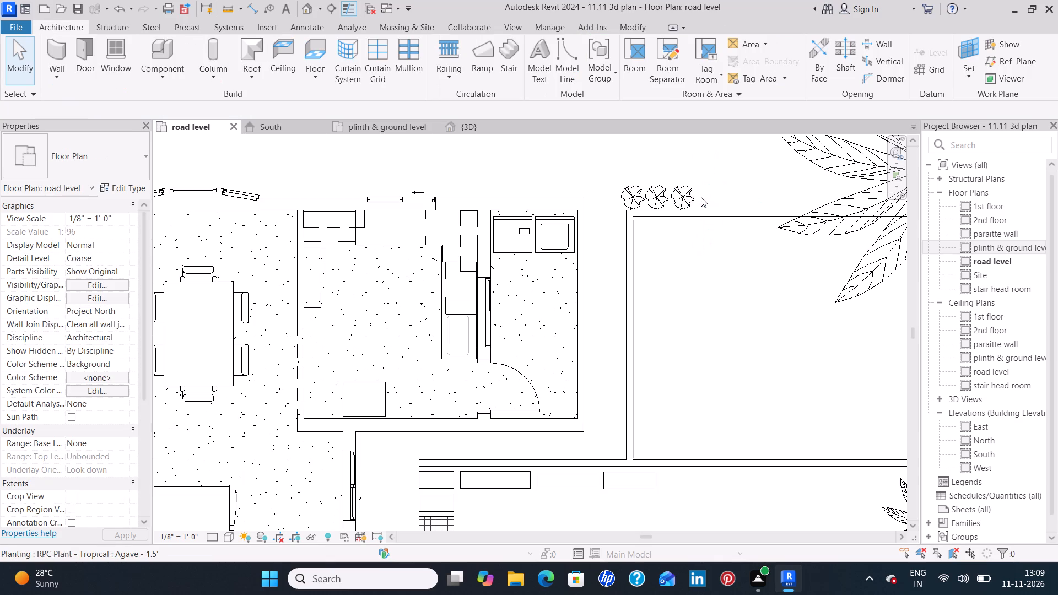
Create similar Agave - 1.5' plants from the third one, adding five more eastward along the play area's north wall to fill the row.
click(671, 196)
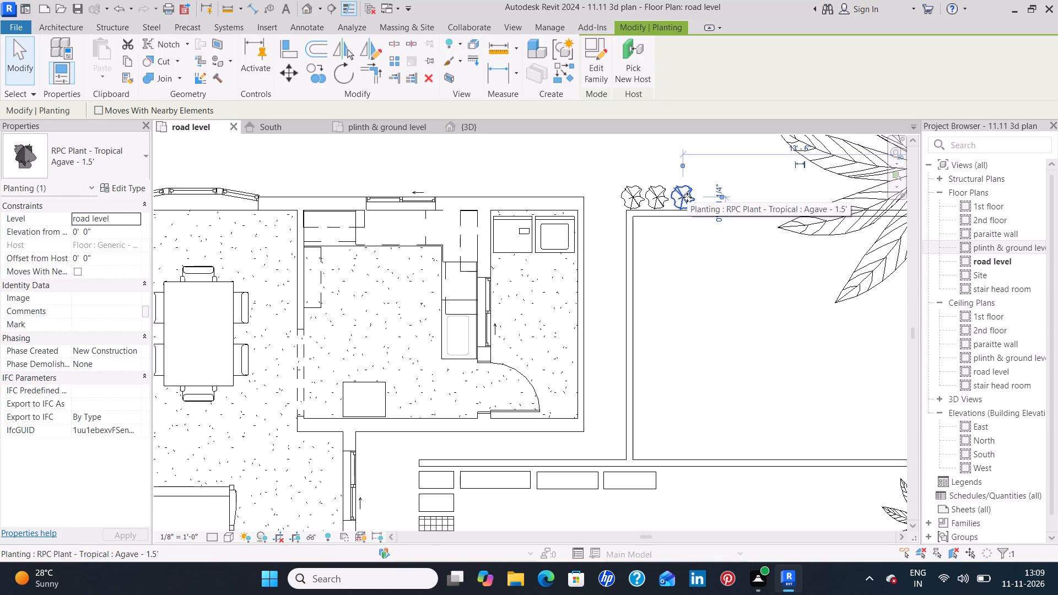
text(cs)
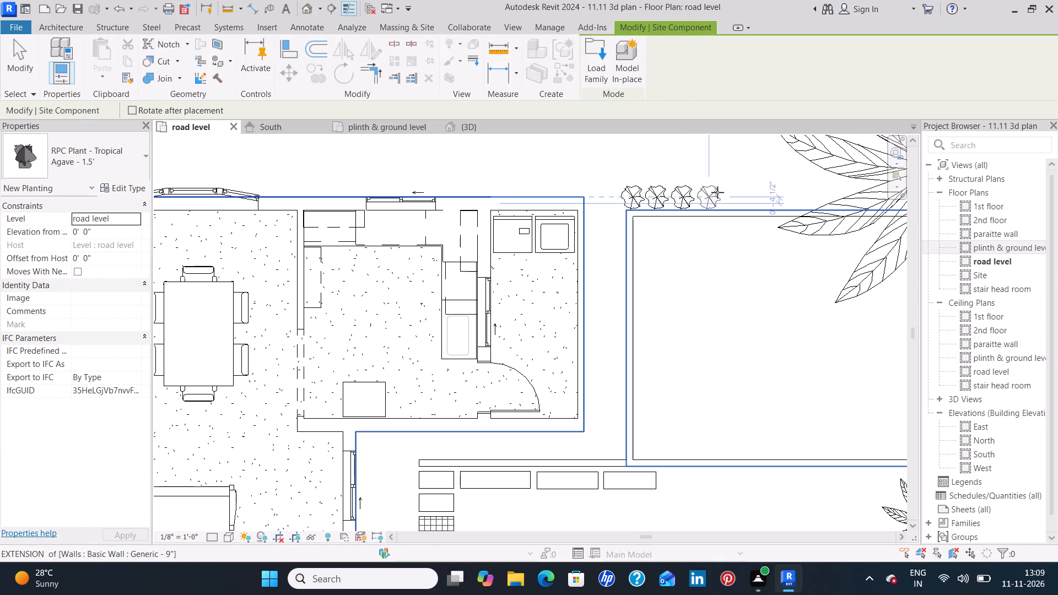
click(708, 193)
click(734, 192)
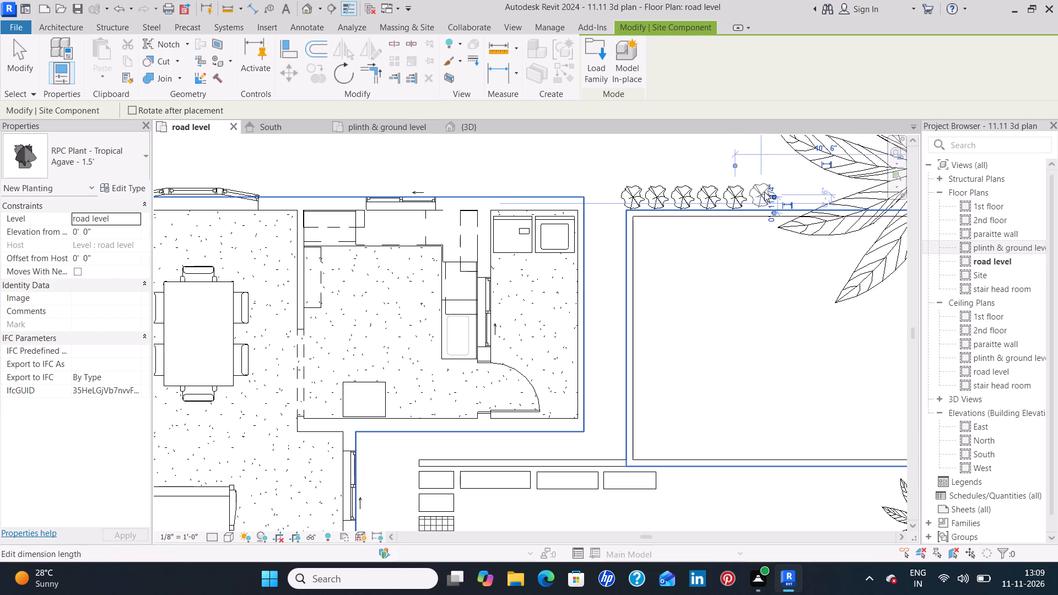
click(764, 192)
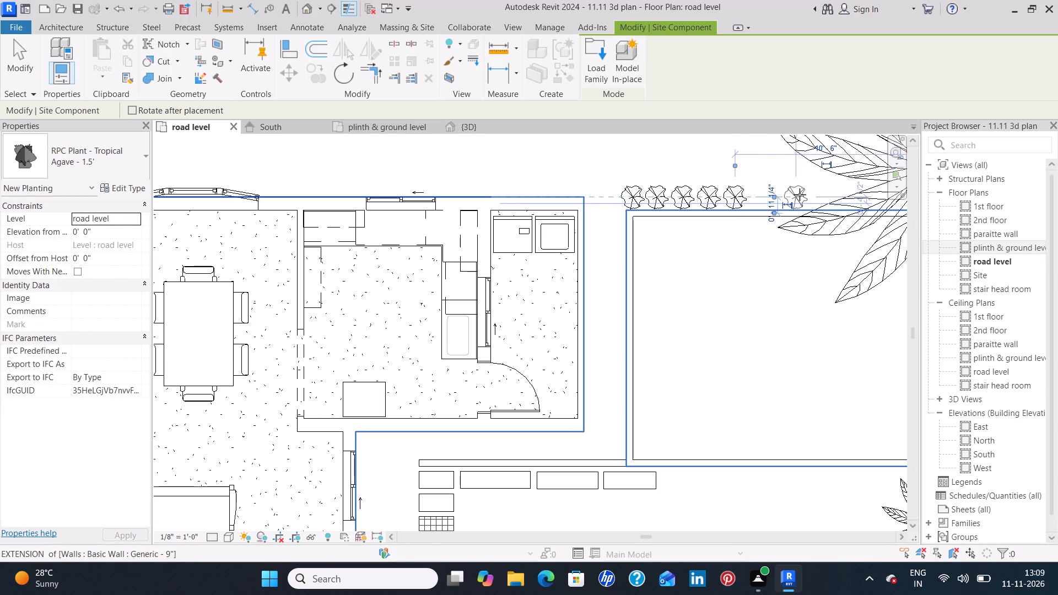
click(807, 195)
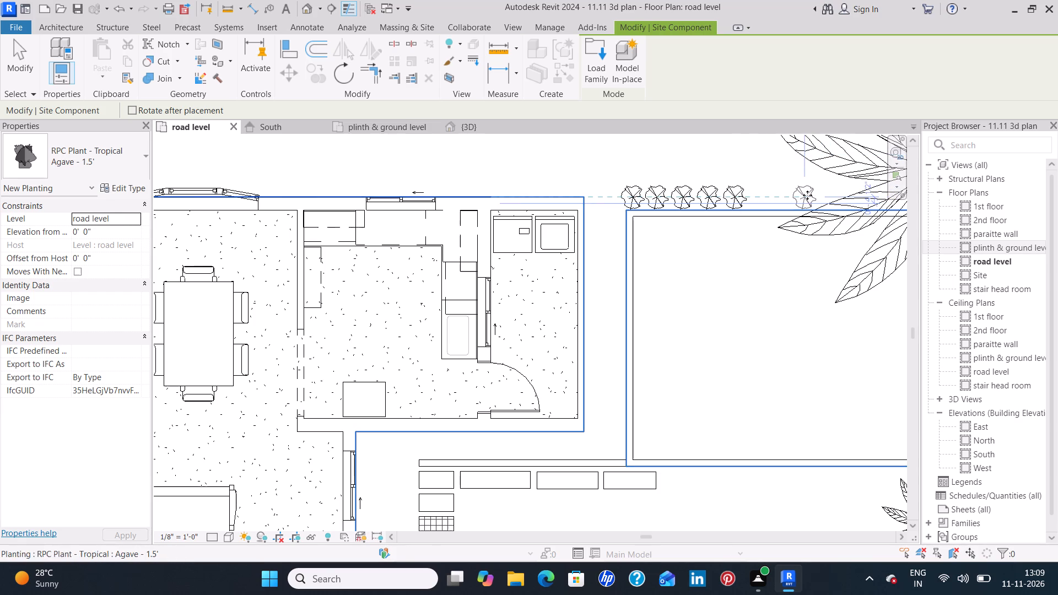
click(776, 194)
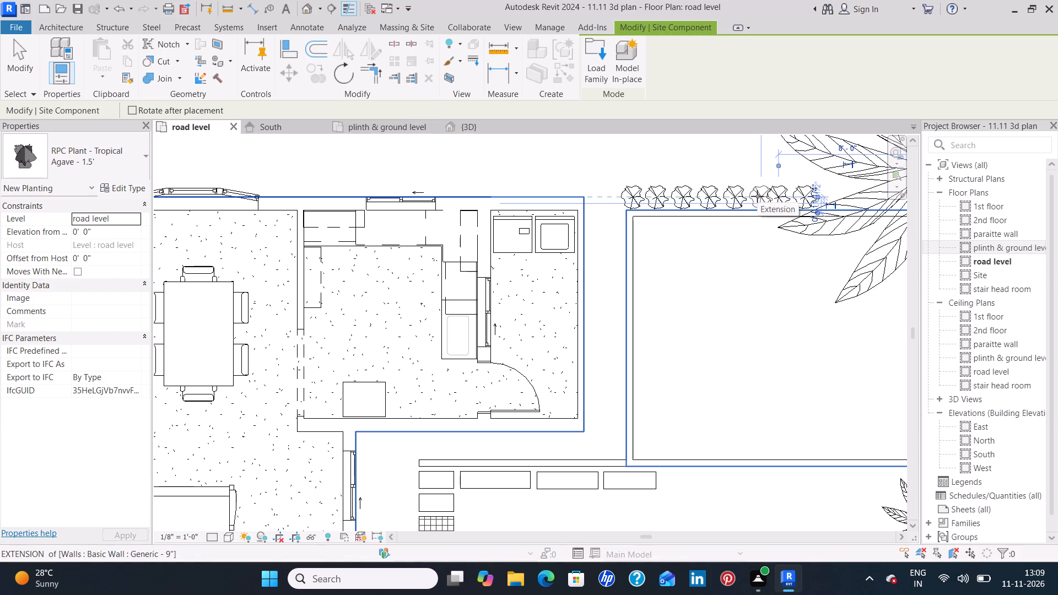
scroll(758, 195, up, 5)
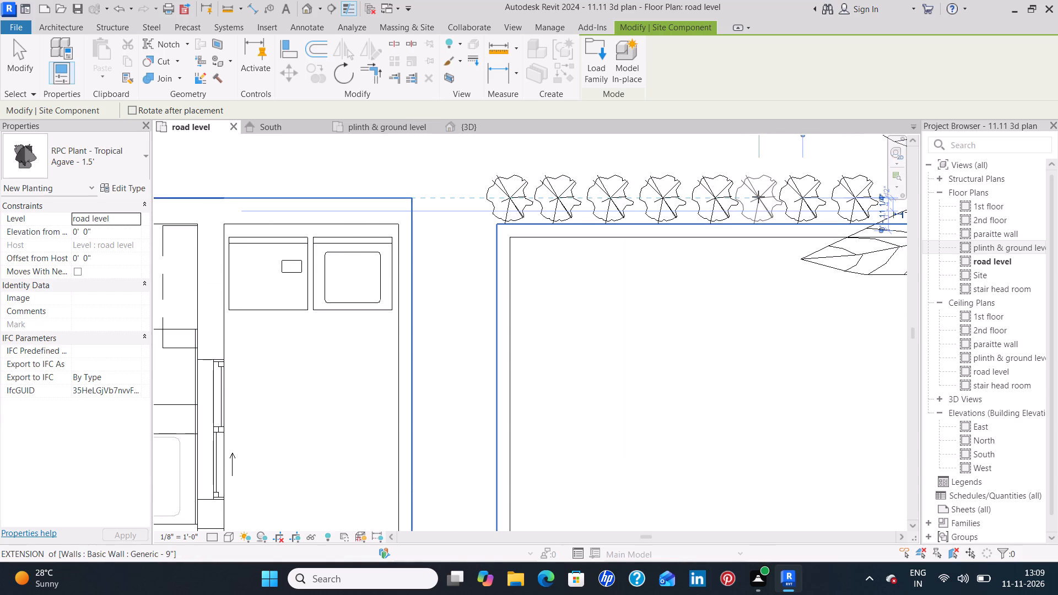
click(756, 197)
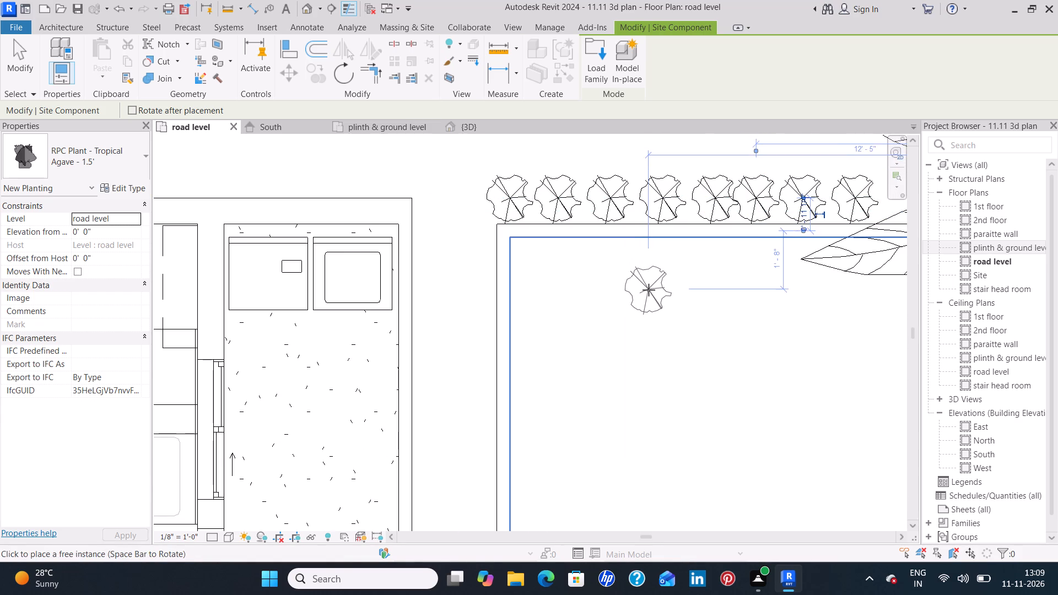
key(Escape)
key(Escape)
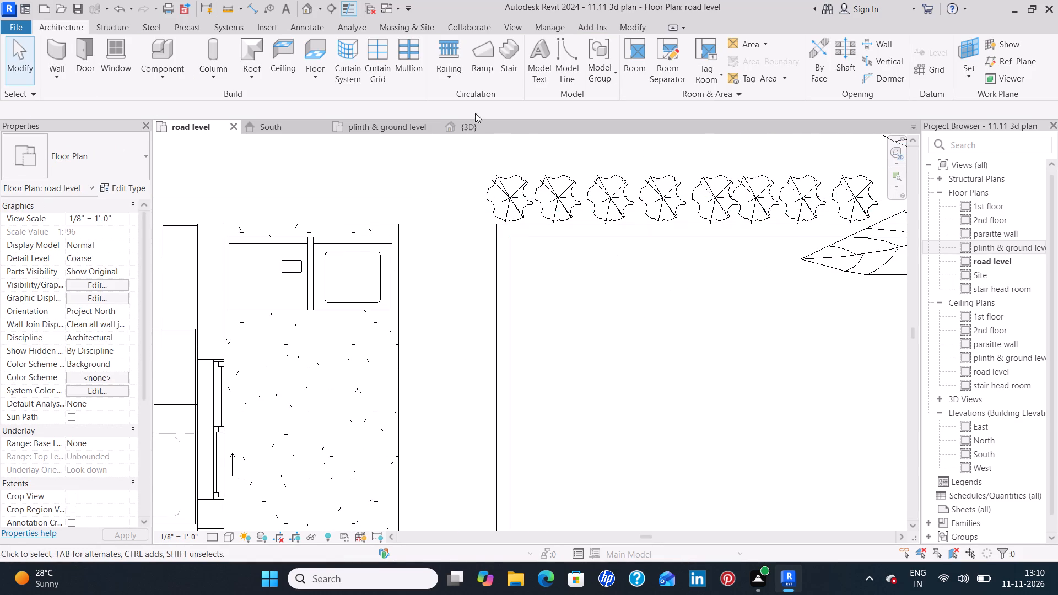
Examine the agave row along the play area's north wall in the 3D view, checking the spacing between plants.
click(477, 123)
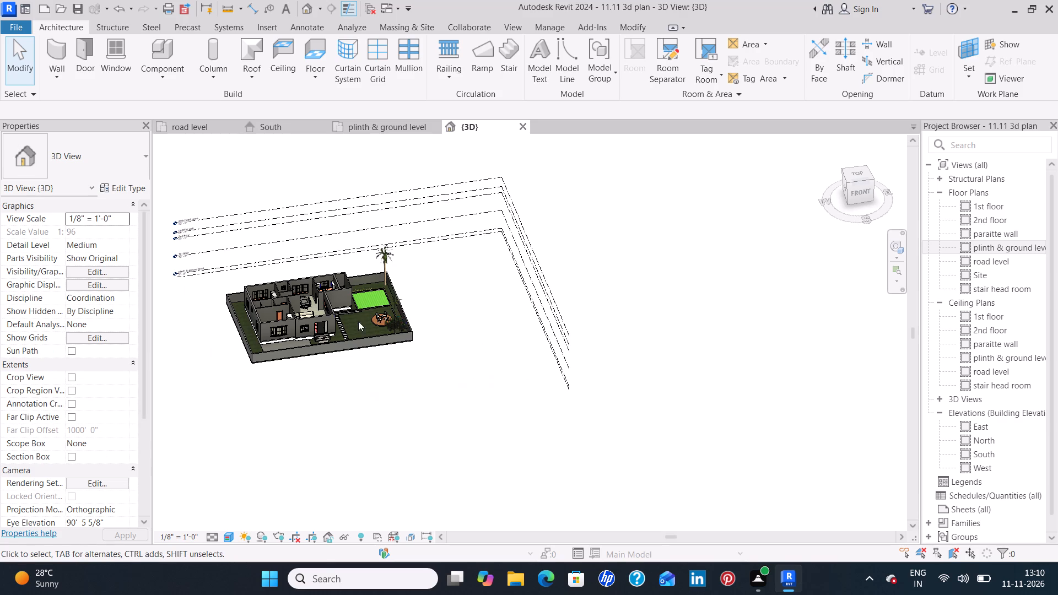
scroll(370, 291, up, 17)
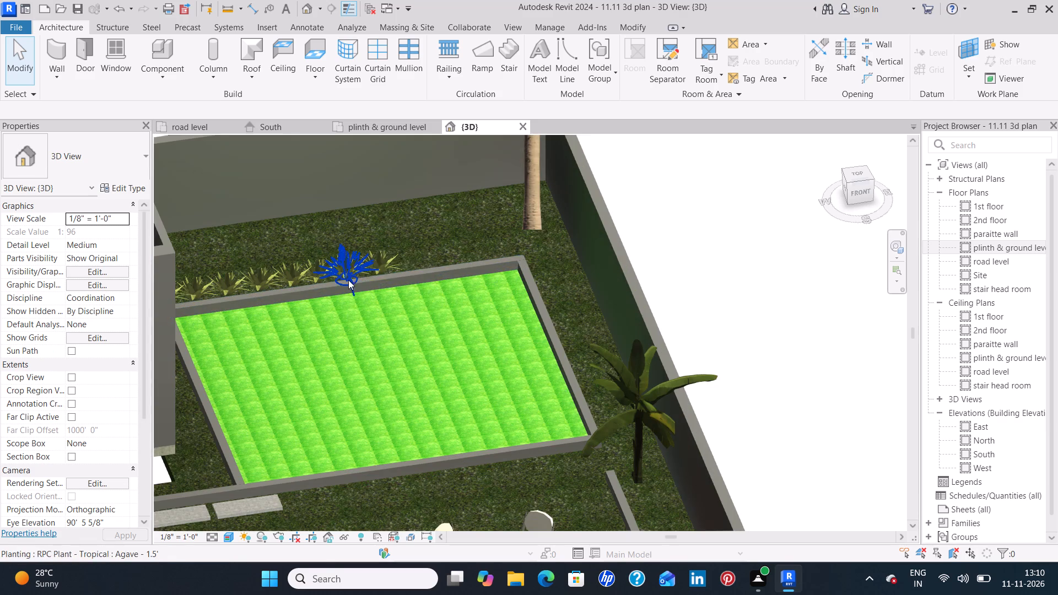
shift+middle_drag(435, 222, 442, 322)
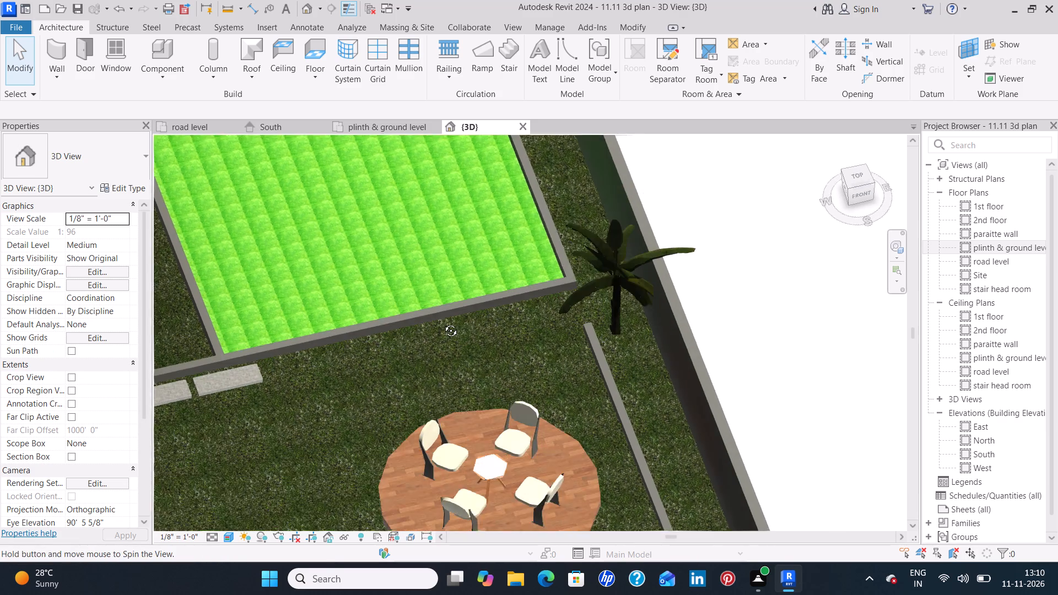
shift+middle_drag(442, 322, 442, 332)
middle_drag(414, 214, 413, 390)
middle_drag(387, 155, 387, 222)
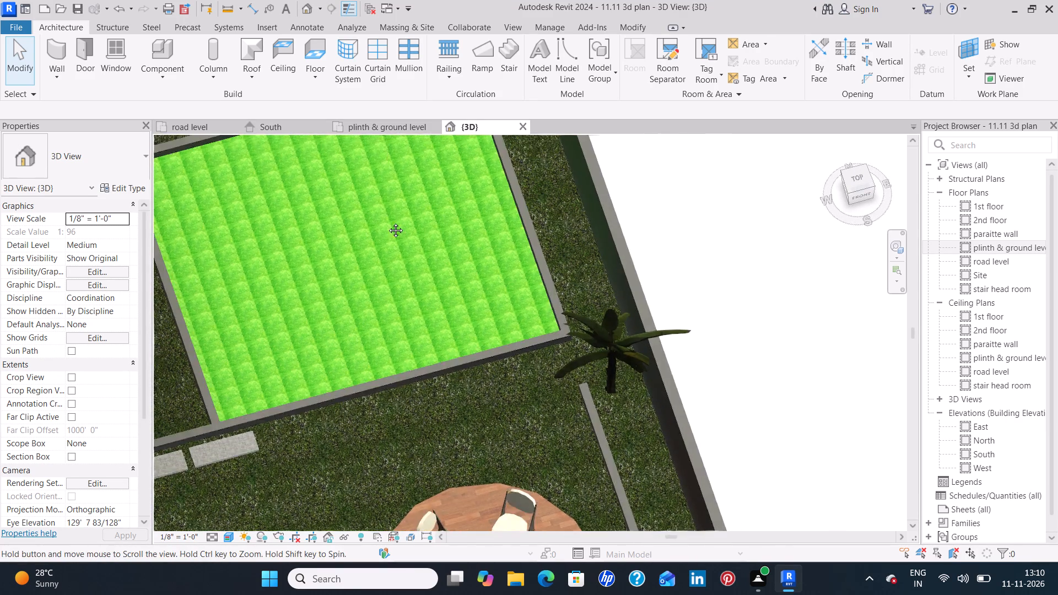
middle_drag(387, 222, 402, 339)
shift+middle_drag(388, 207, 413, 329)
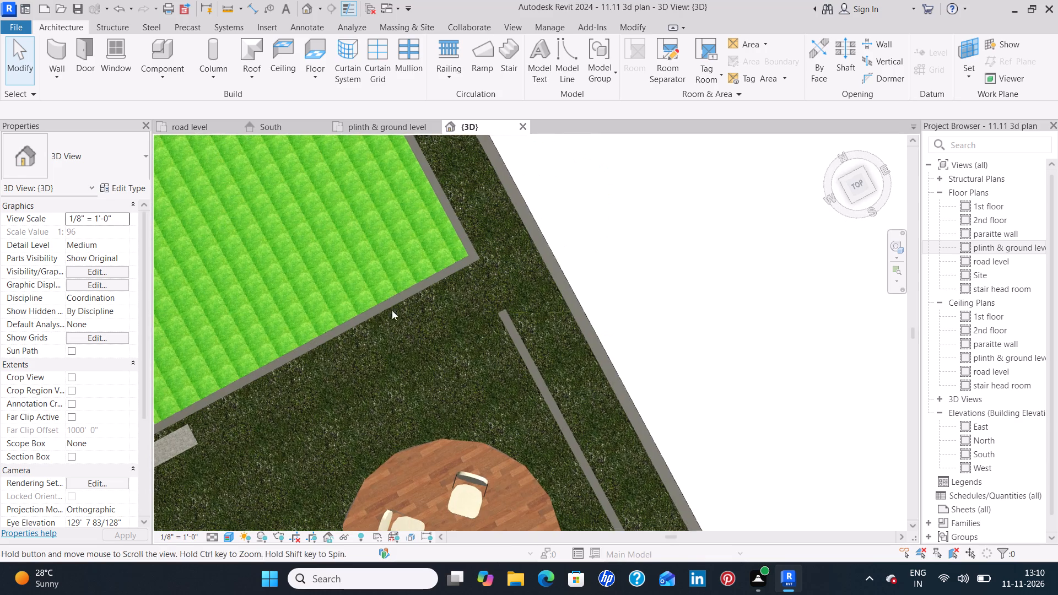
middle_drag(333, 244, 445, 419)
middle_drag(296, 215, 512, 382)
scroll(474, 403, up, 7)
shift+middle_drag(568, 417, 549, 364)
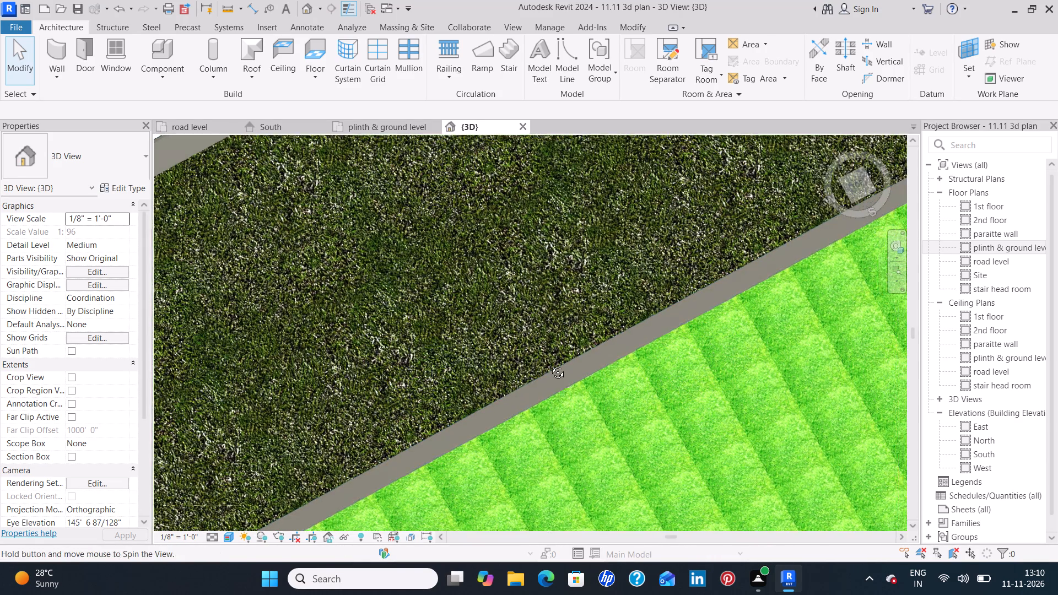
shift+middle_drag(549, 364, 536, 289)
middle_drag(561, 431, 522, 211)
middle_drag(548, 471, 516, 368)
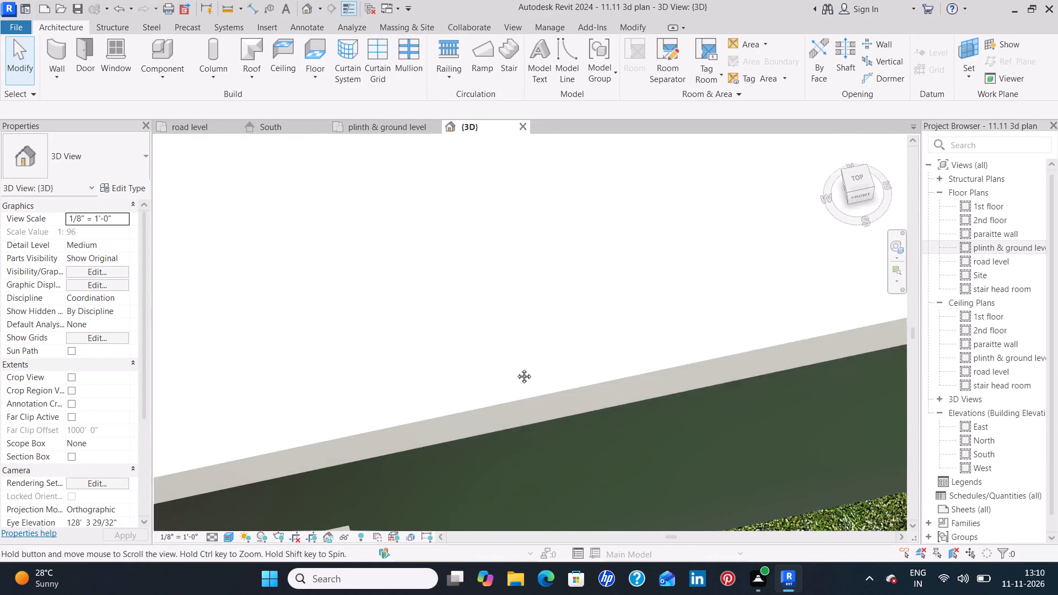
middle_drag(516, 368, 495, 246)
middle_drag(625, 505, 560, 281)
middle_drag(597, 389, 556, 299)
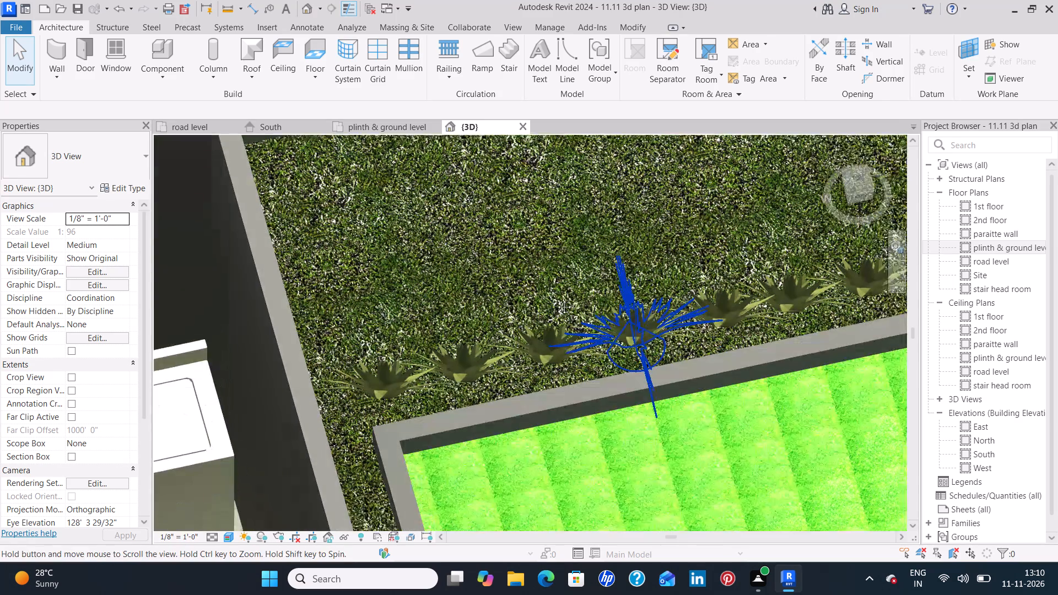
middle_drag(556, 299, 554, 297)
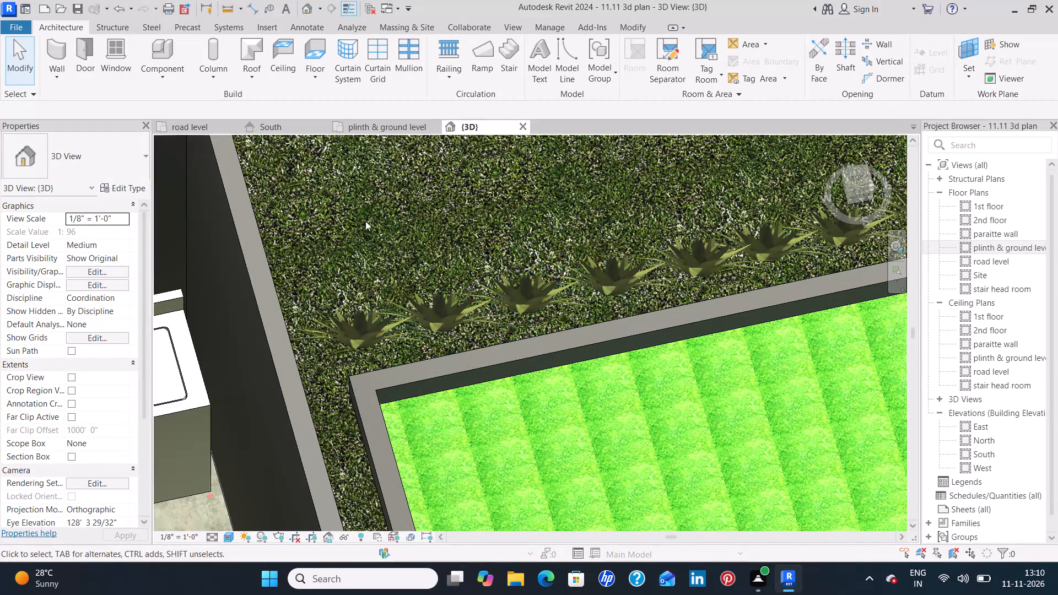
In the road level plan, nudge the second and third agaves west to 14'-10 3/4" and 13'-6 3/4" from the play area's east wall.
click(209, 126)
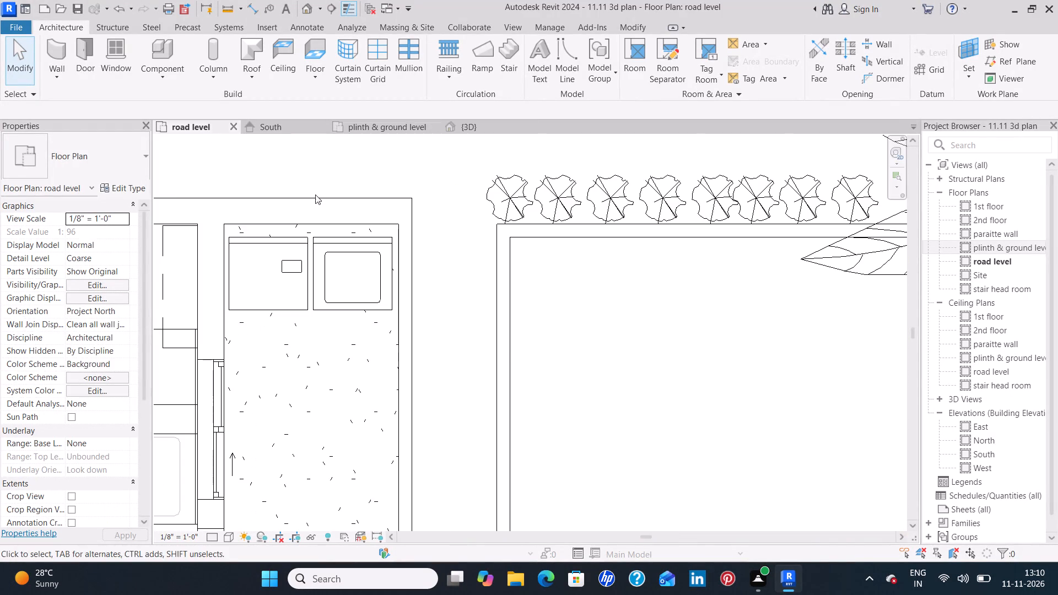
middle_drag(662, 231, 381, 341)
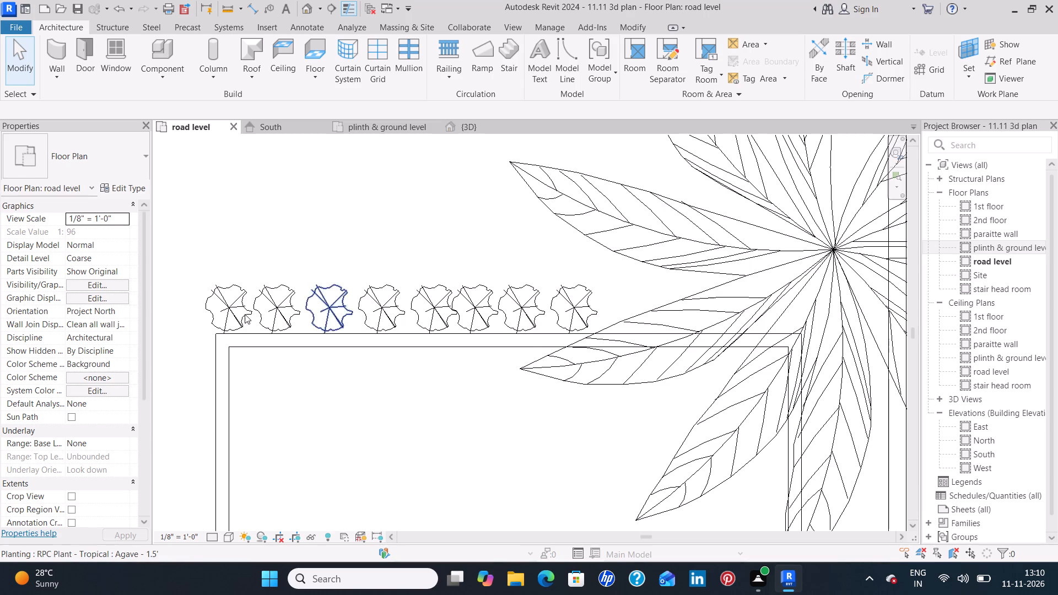
click(327, 311)
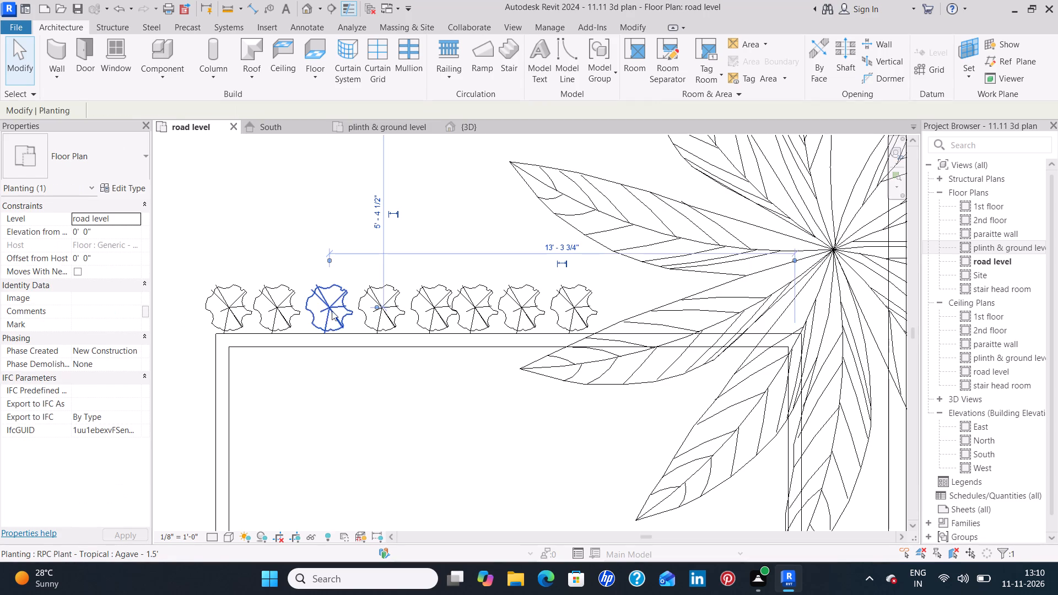
key(Left)
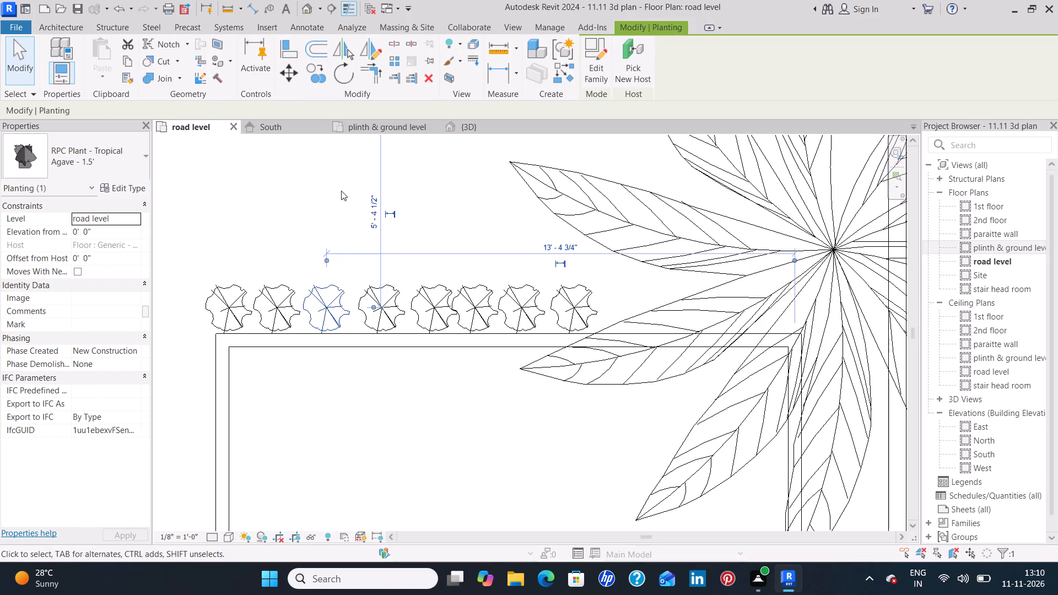
click(272, 305)
key(Left)
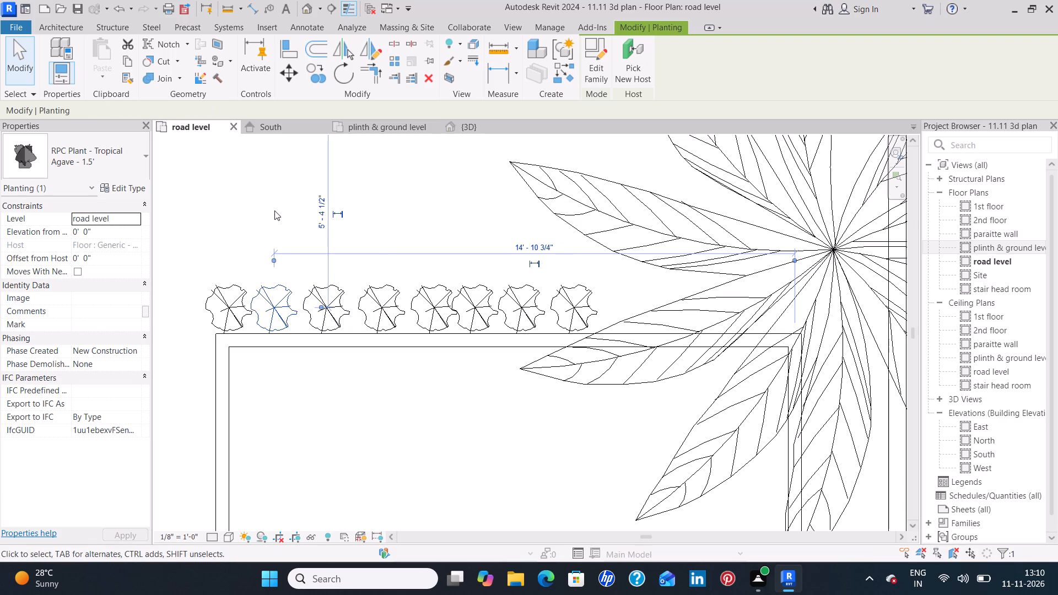
click(309, 313)
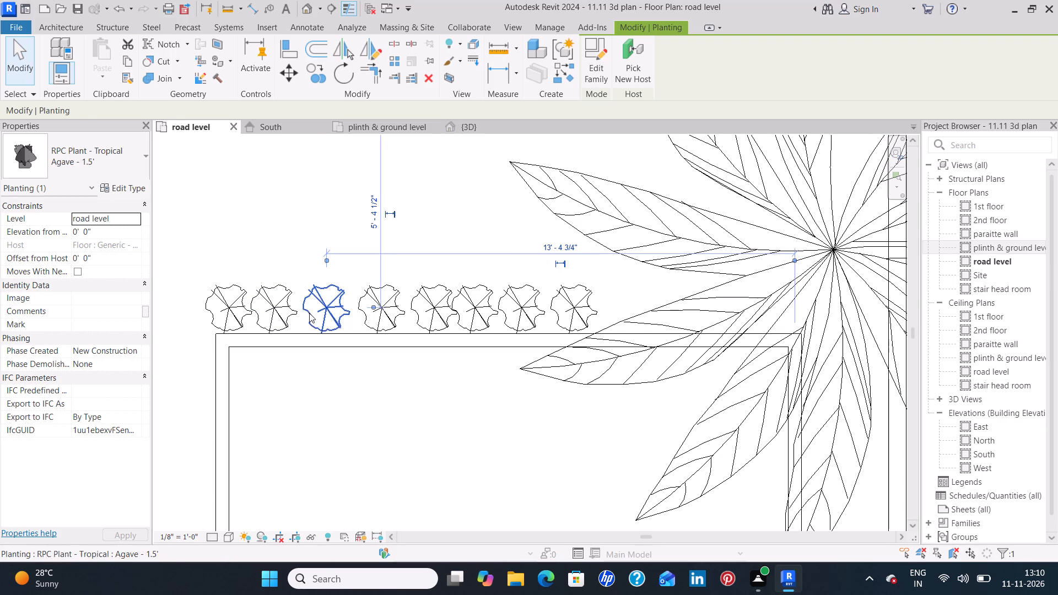
key(Left)
key(Left)
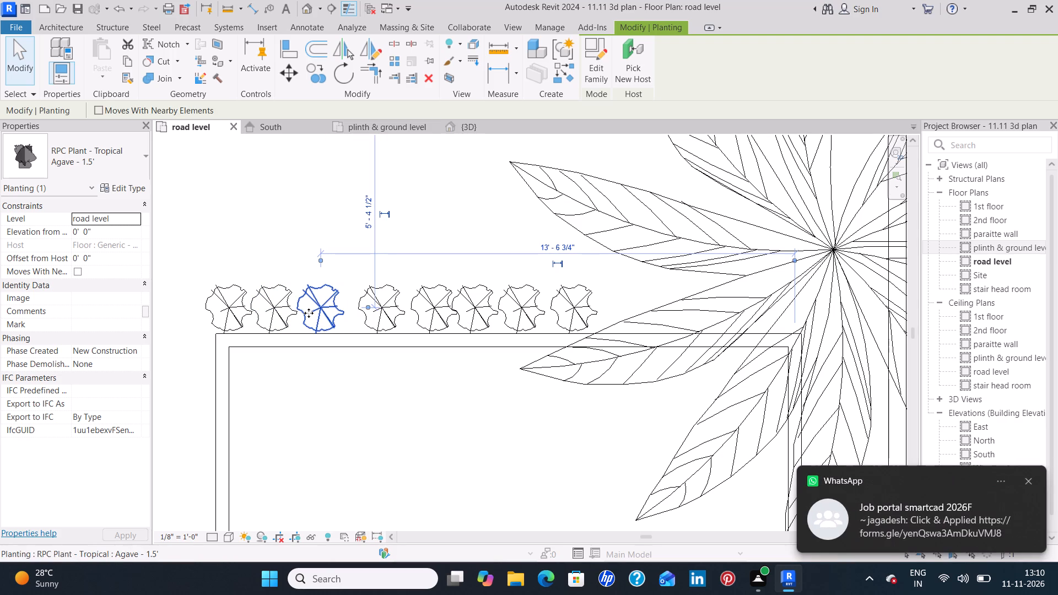
Nudge the fourth agave west beside the third, 12'-2 3/4" from the play area's east wall.
click(381, 324)
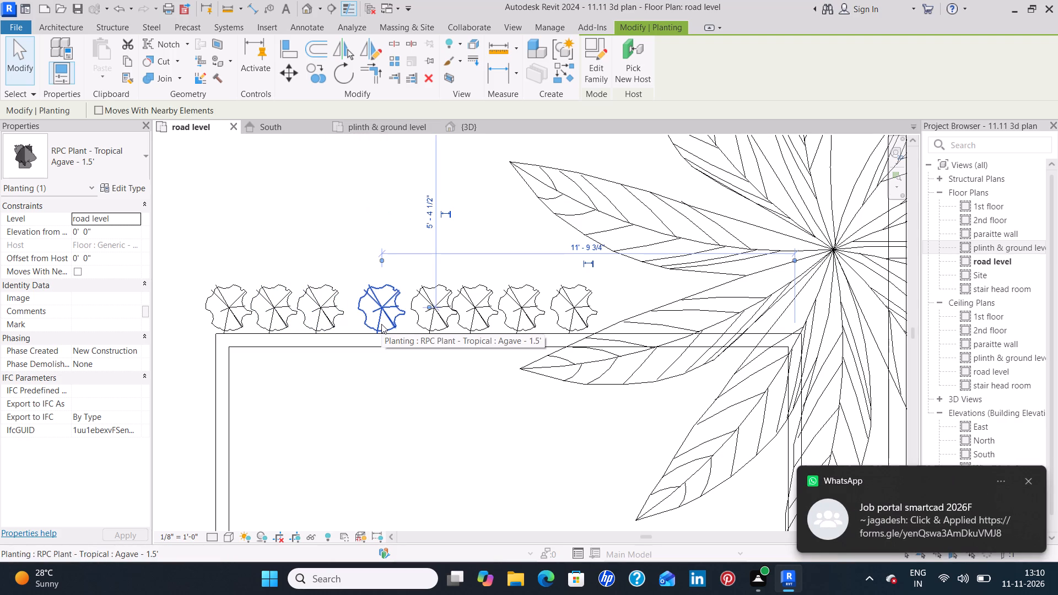
key(Left)
key(Left)
key(Left)
key(Left)
key(Left)
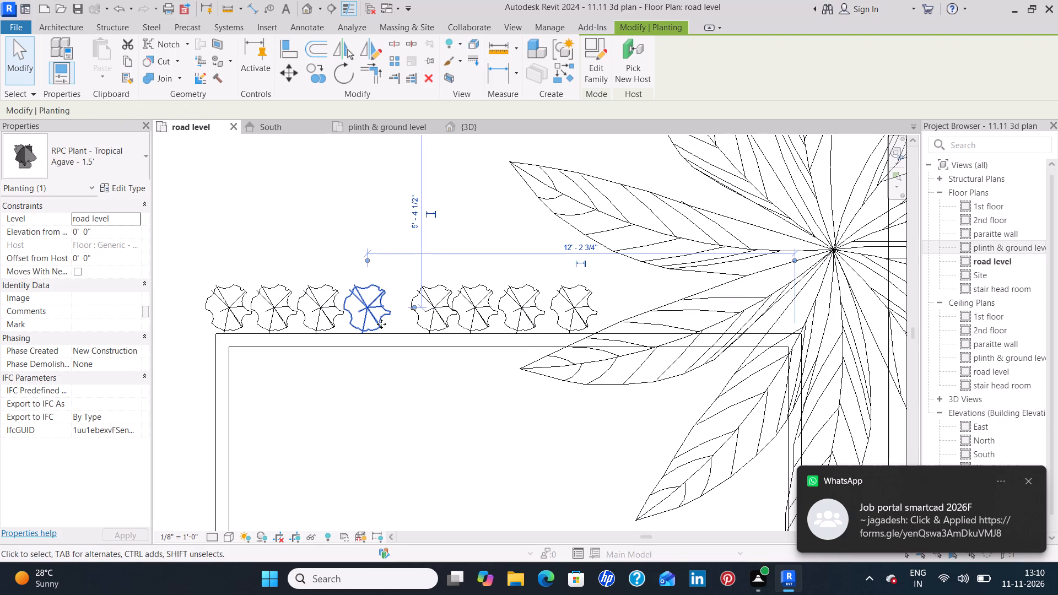
Nudge the fifth agave west beside the fourth, 10'-10 3/4" from the play area's east wall.
click(438, 323)
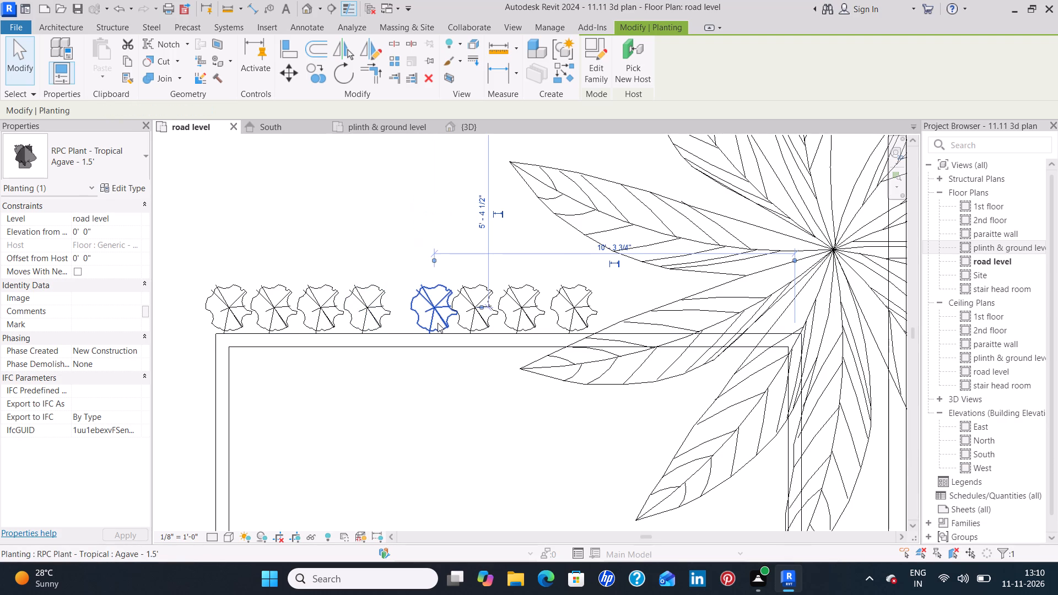
key(Left)
key(Left)
key(Left)
key(Left)
key(Left)
key(Left)
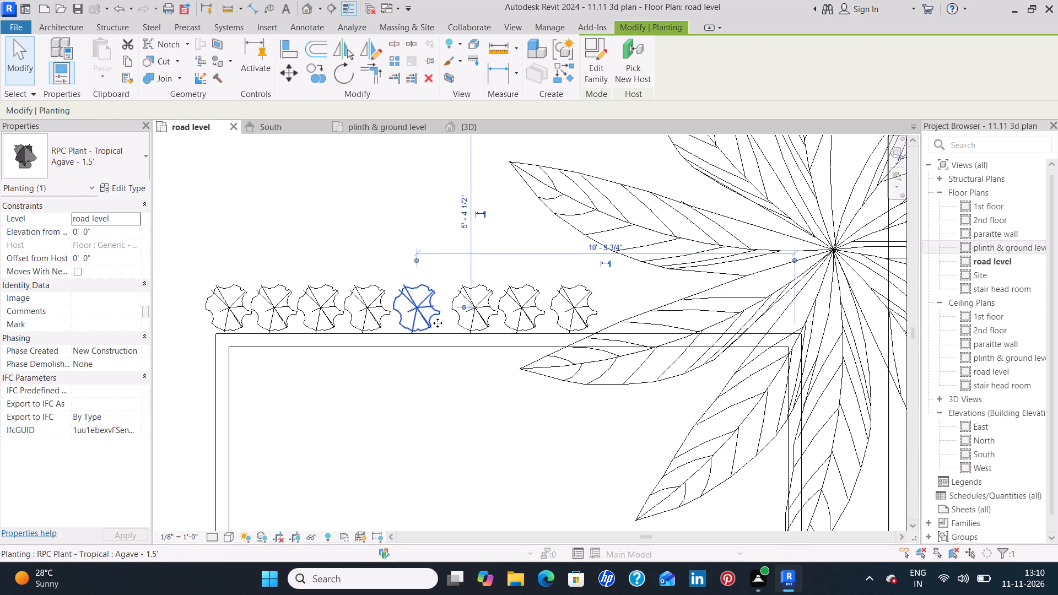
key(Left)
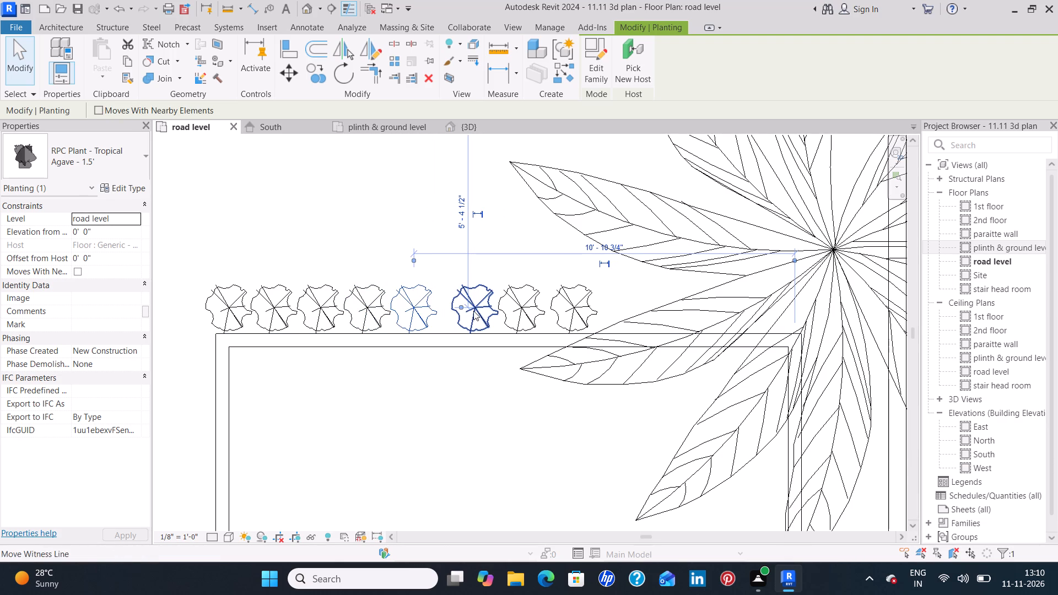
Nudge the sixth agave west beside the fifth, 9'-6 3/4" from the play area's east wall.
click(478, 316)
key(Left)
key(Left)
key(Left)
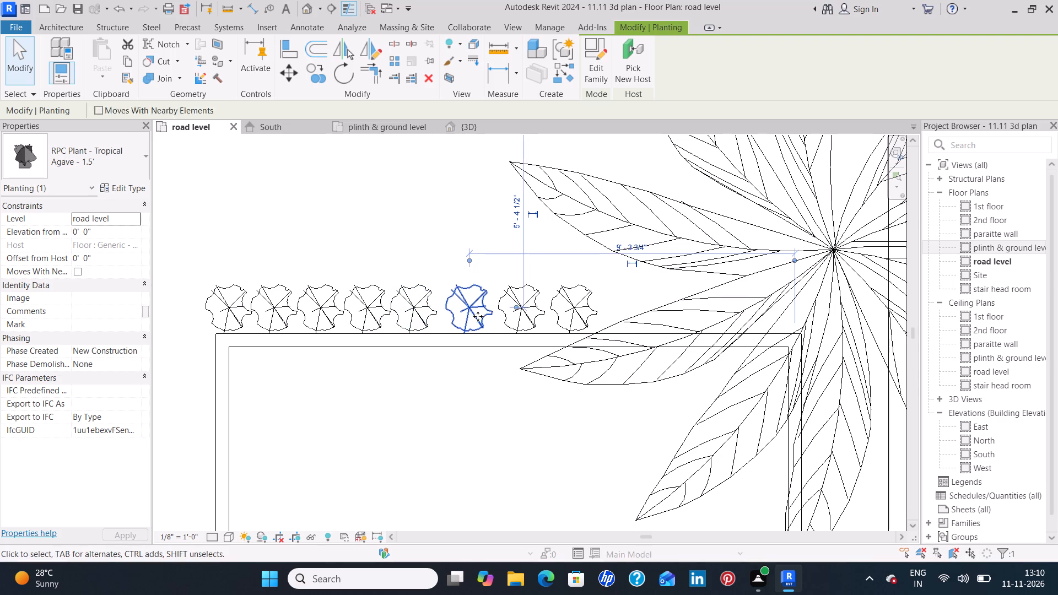
key(Left)
key(Left)
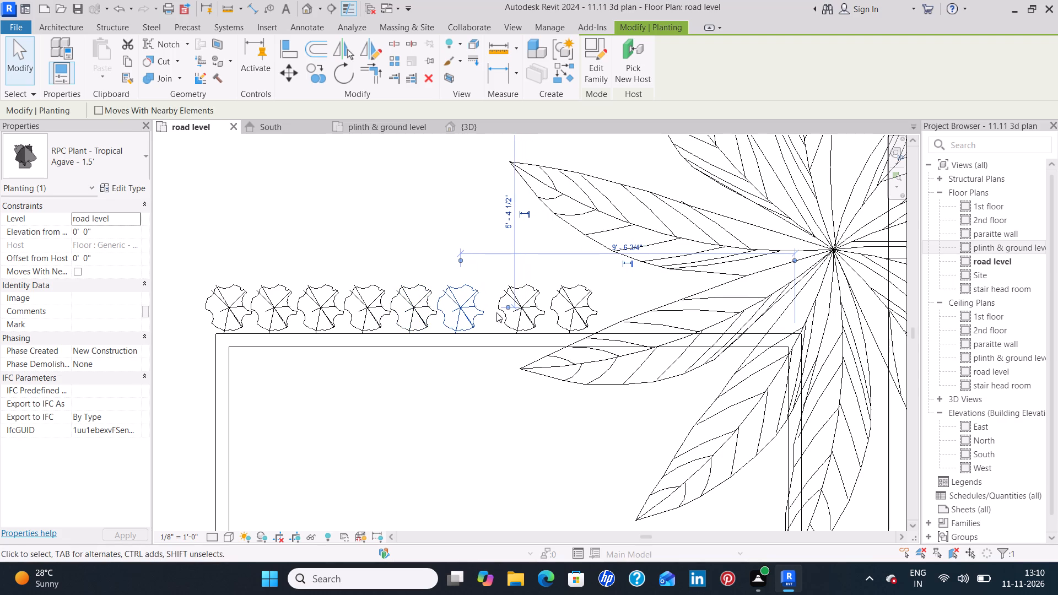
Nudge the seventh agave west beside the sixth, 8'-2 3/4" from the play area's east wall.
click(530, 317)
key(Left)
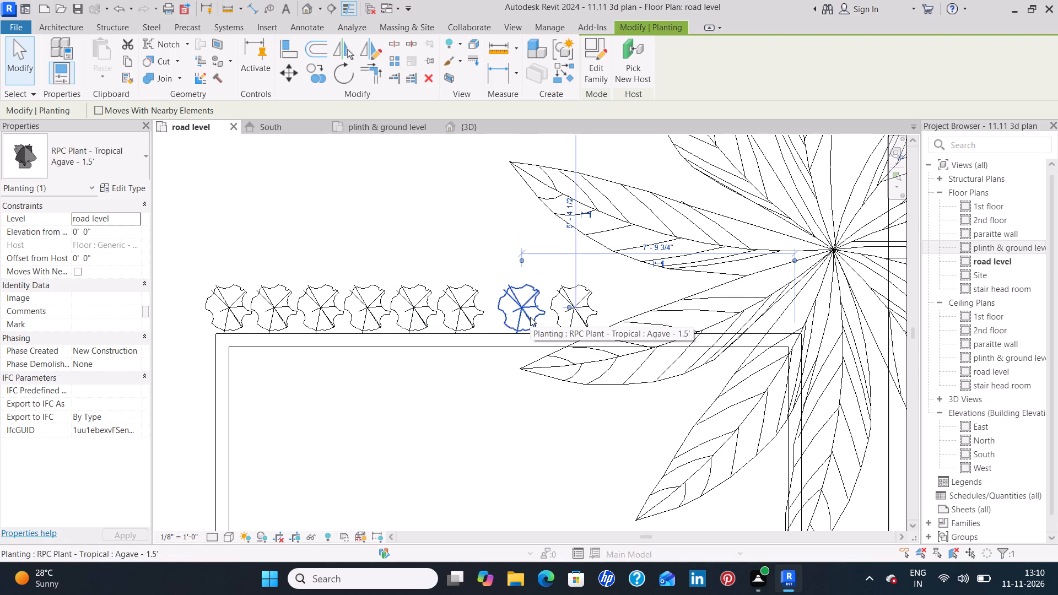
key(Left)
key(Left)
key(Left)
key(Left)
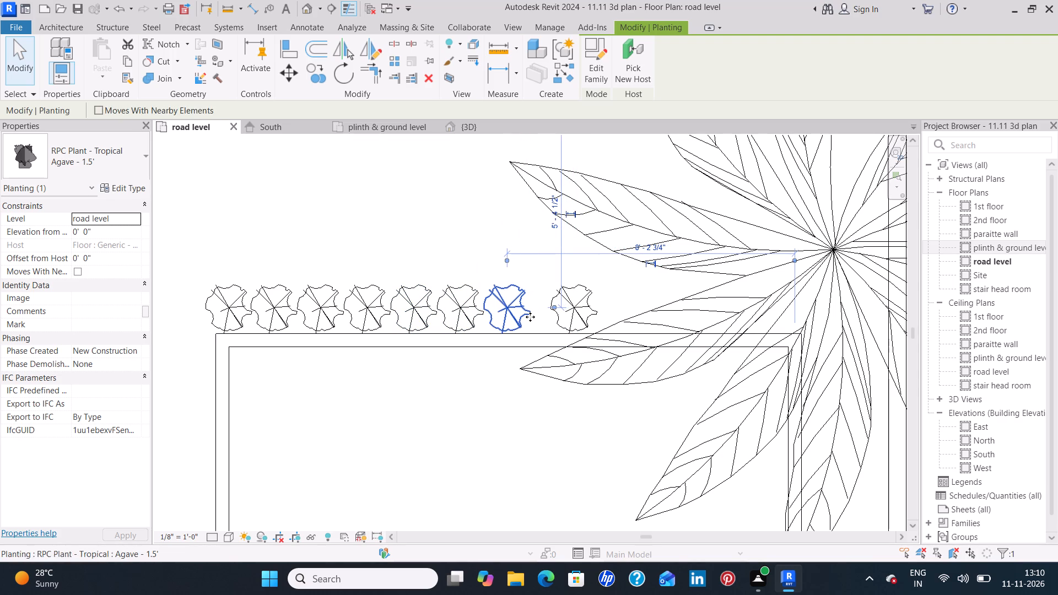
Nudge the eighth agave west beside the seventh, 6'-11 3/4" from the play area's east wall.
click(594, 313)
key(Left)
key(Left)
key(Left)
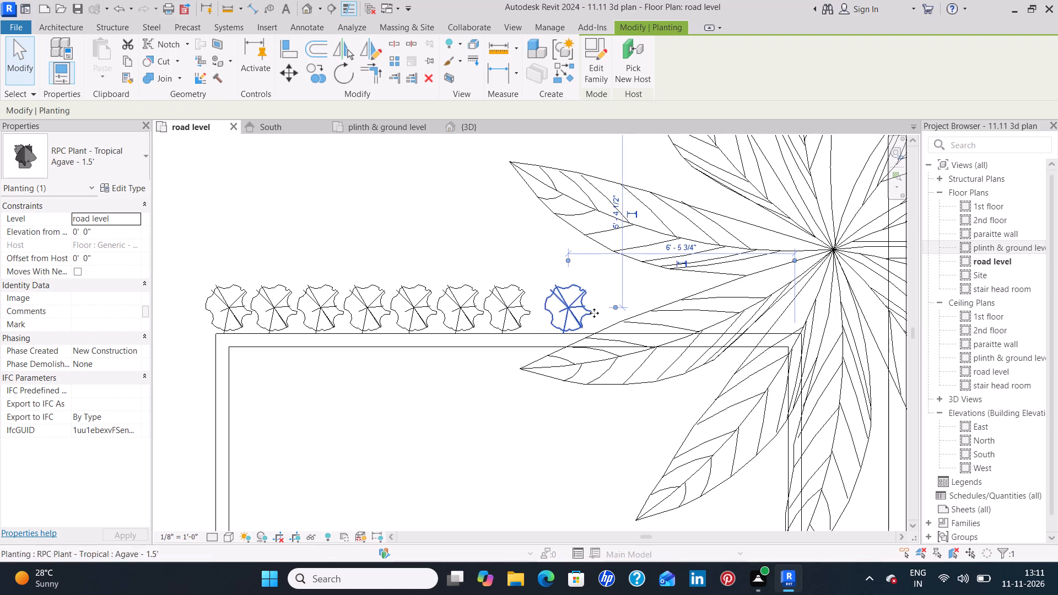
key(Left)
key(Left)
key(Left)
key(Left)
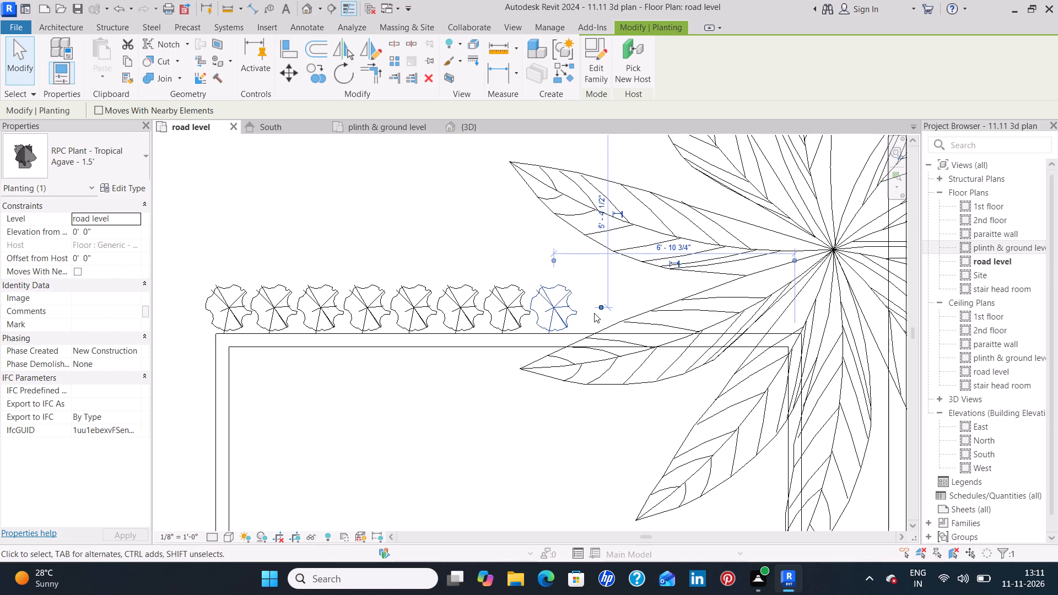
key(Left)
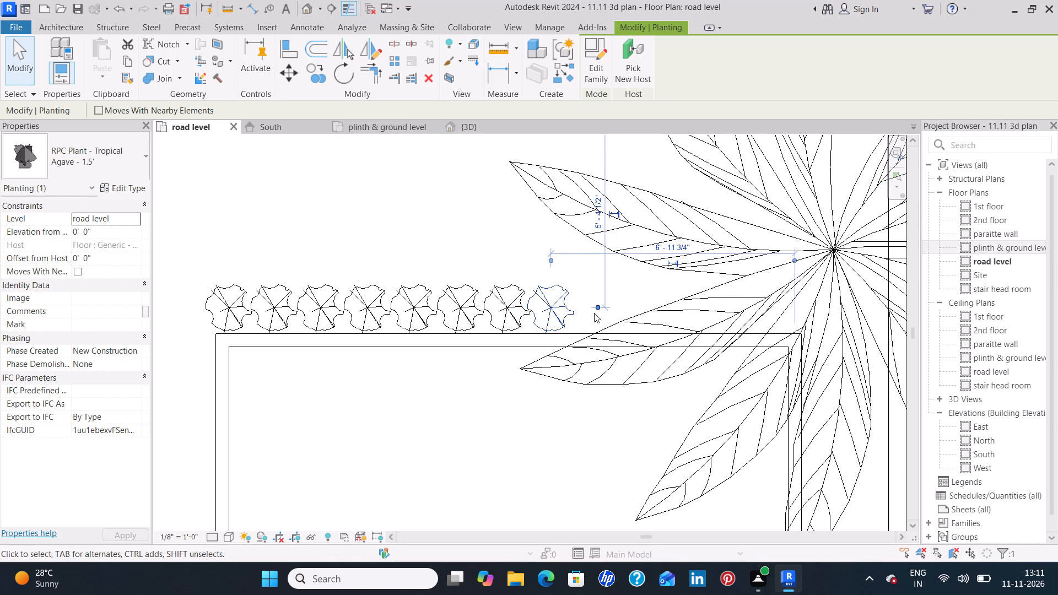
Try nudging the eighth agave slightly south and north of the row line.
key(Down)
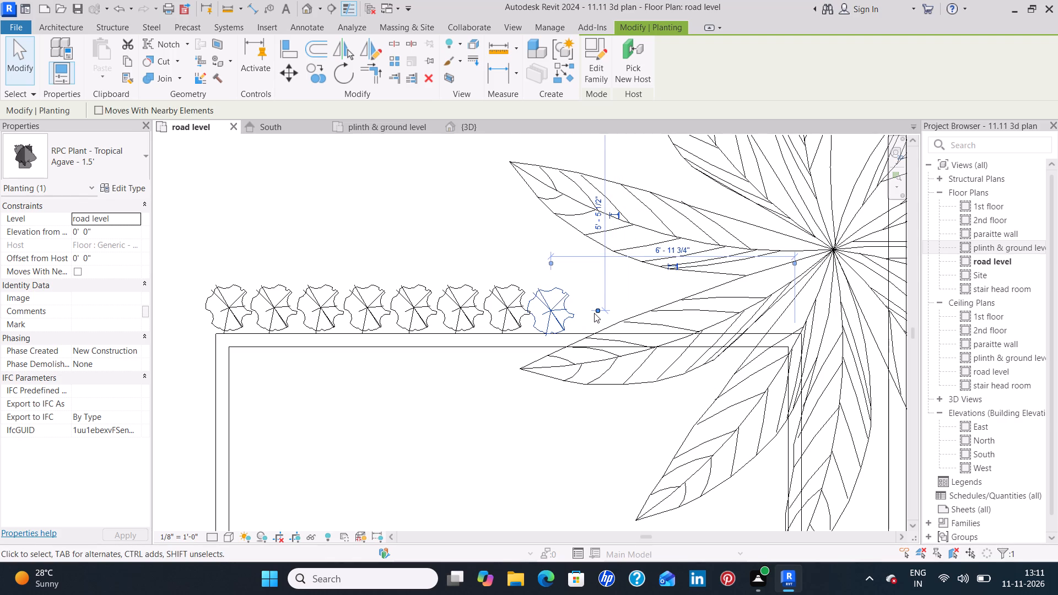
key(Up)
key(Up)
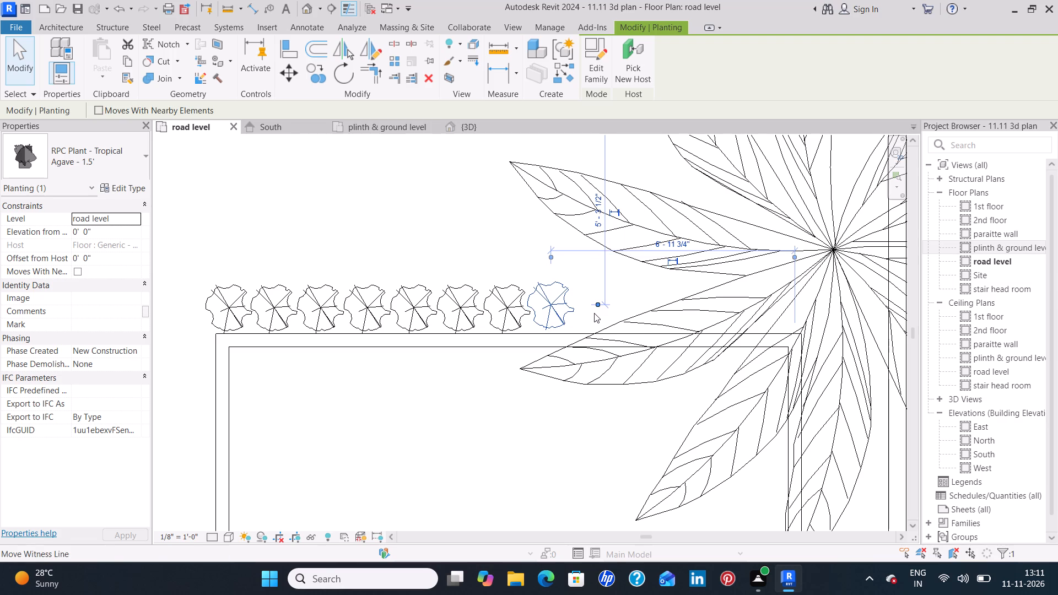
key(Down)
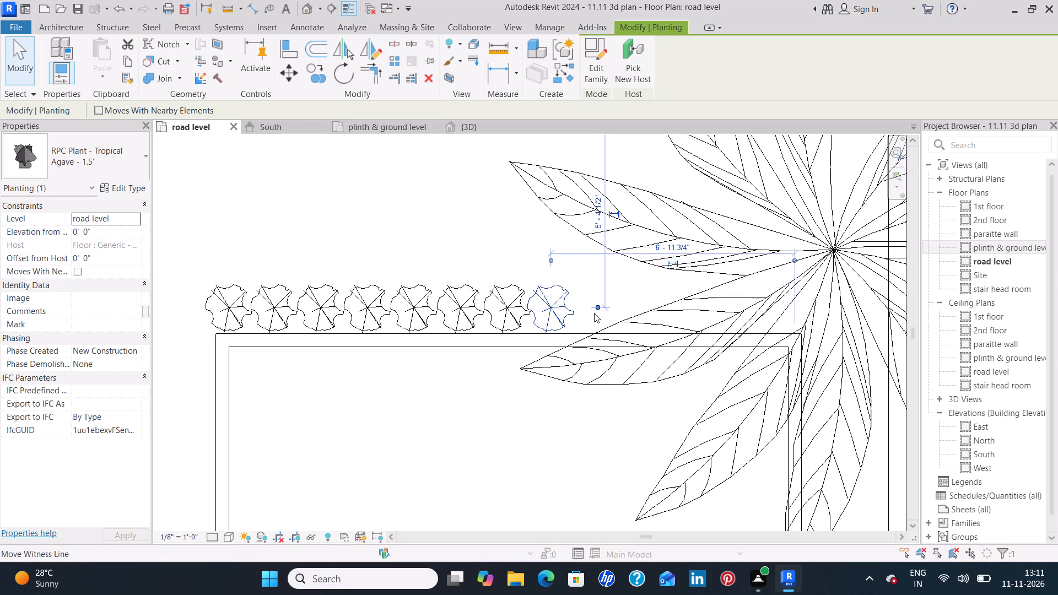
Place six more Agave - 1.5' plants, continuing the row along the play area's north wall past its northeast corner.
key(c)
key(s)
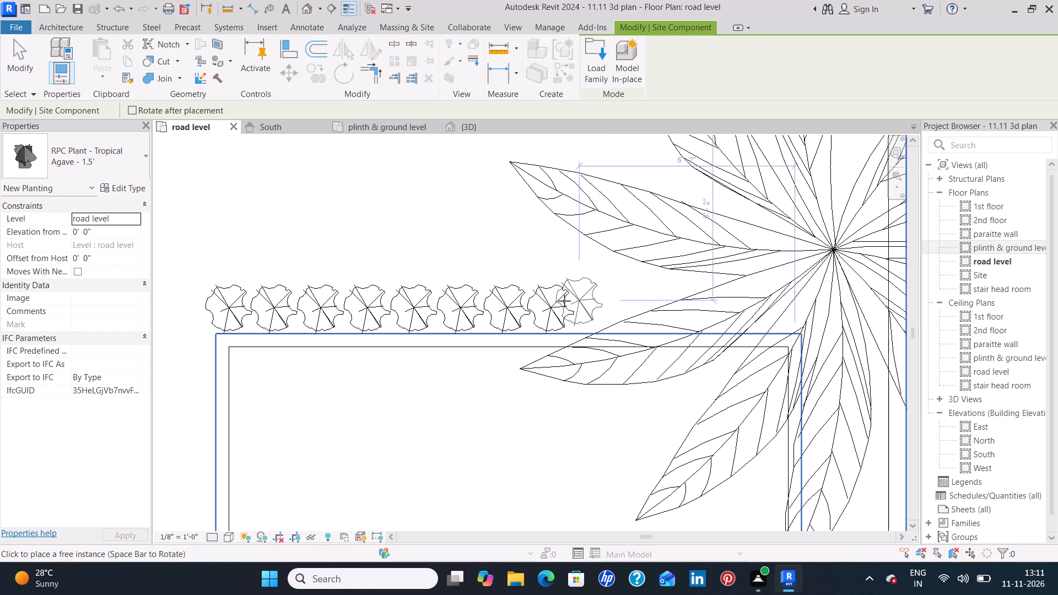
click(597, 313)
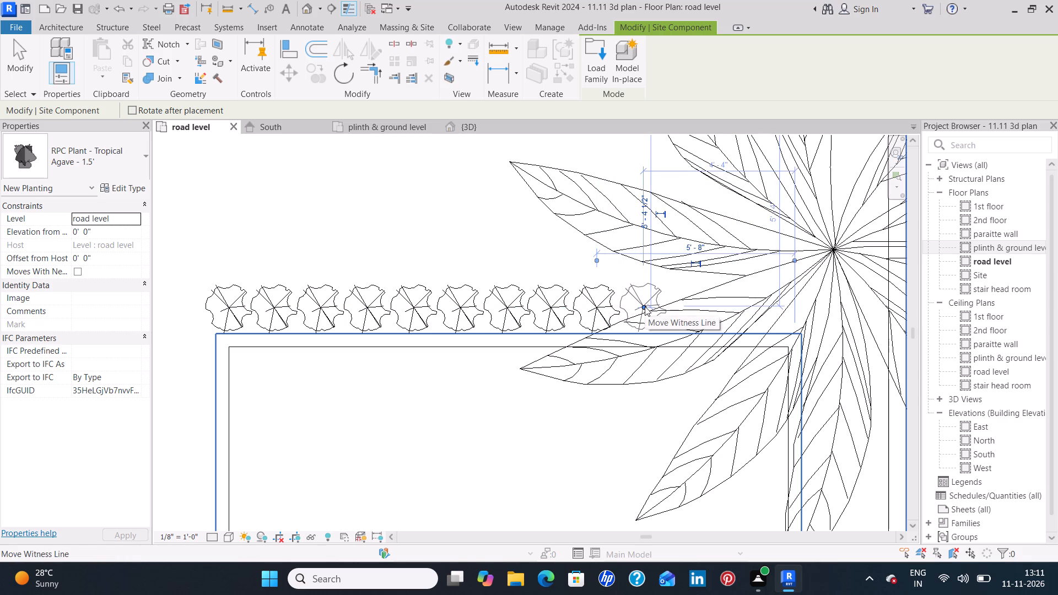
click(644, 307)
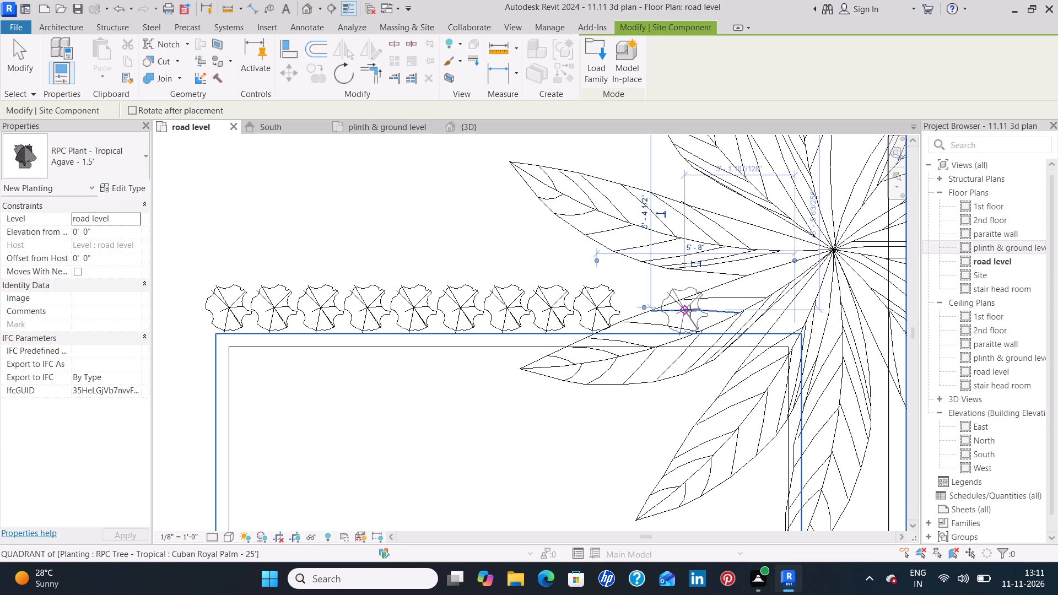
click(687, 314)
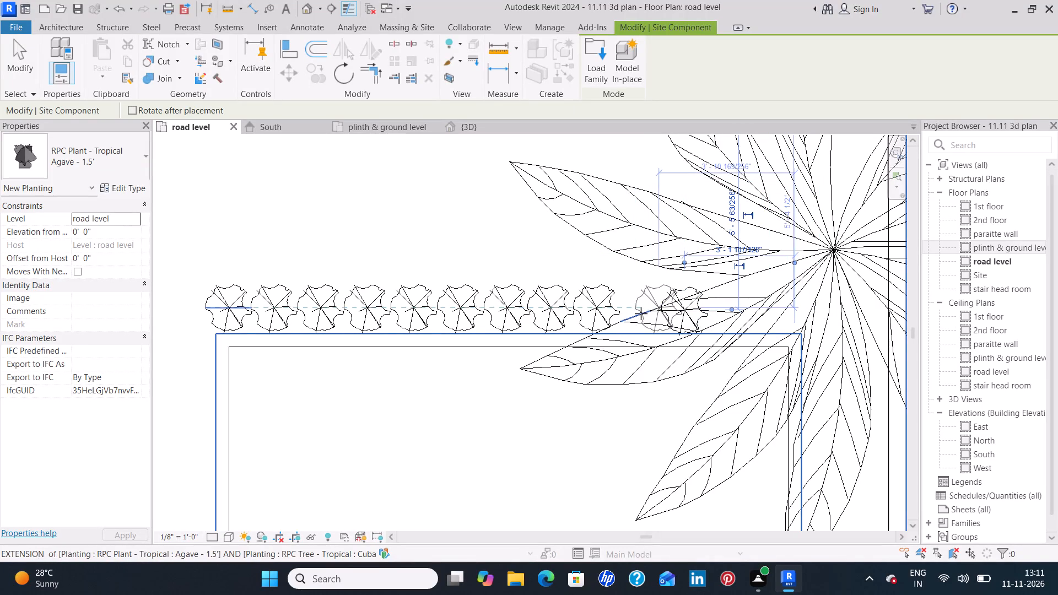
scroll(640, 314, up, 7)
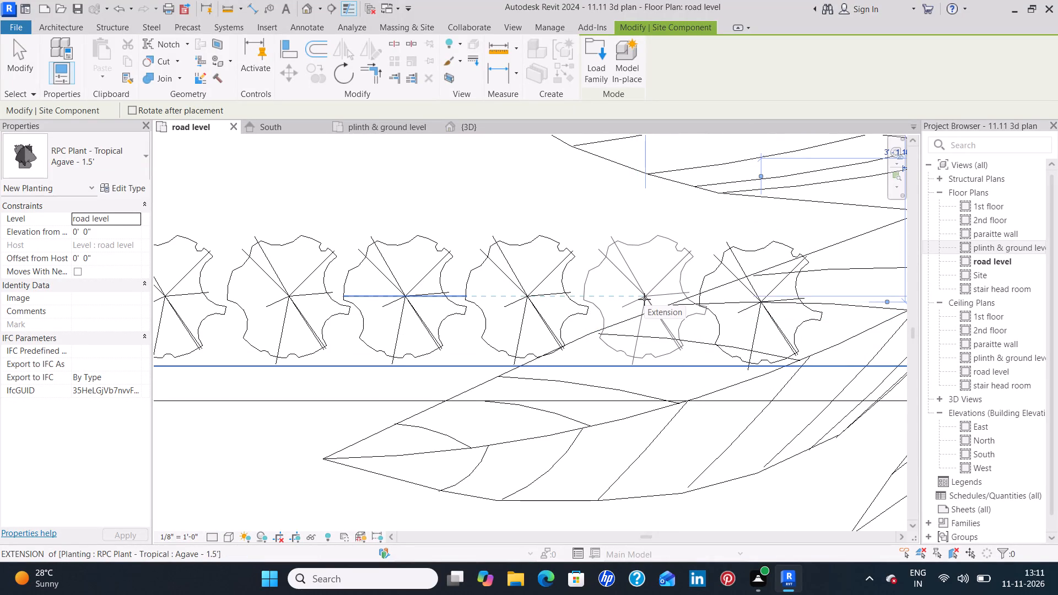
click(644, 299)
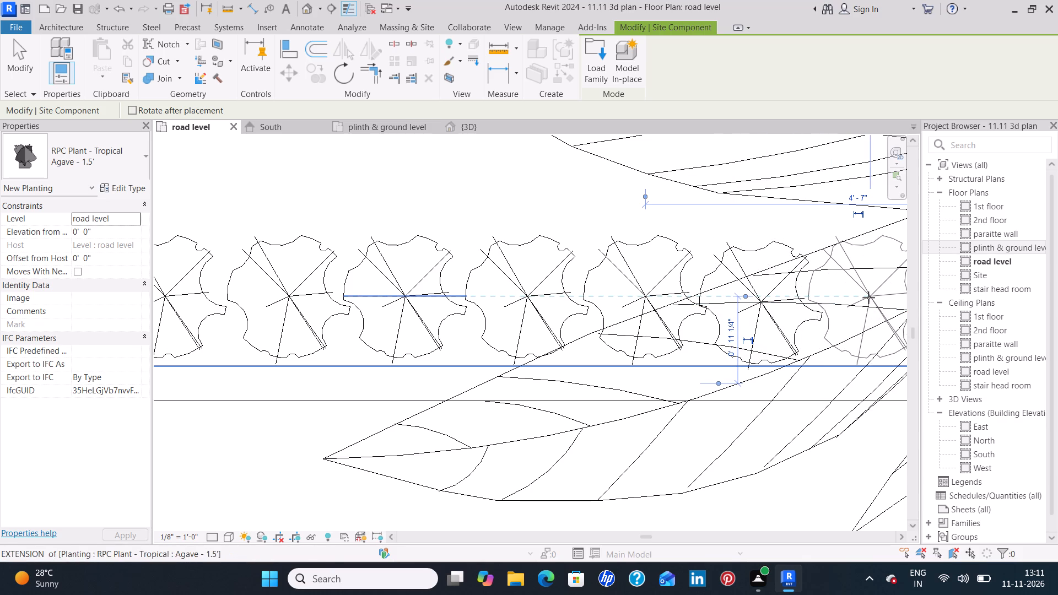
click(868, 297)
middle_drag(862, 299, 849, 302)
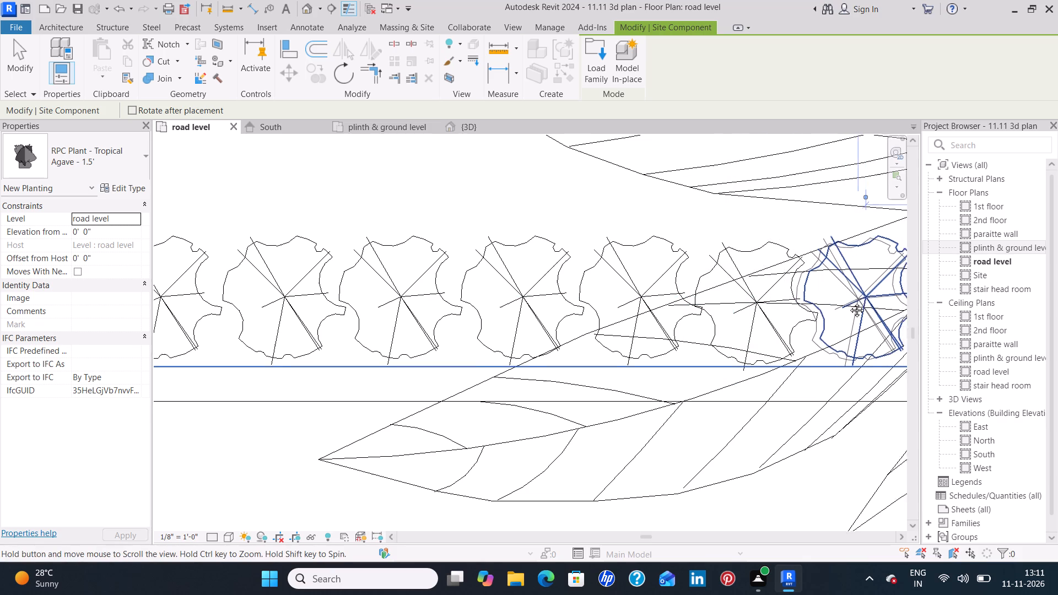
middle_drag(849, 302, 517, 324)
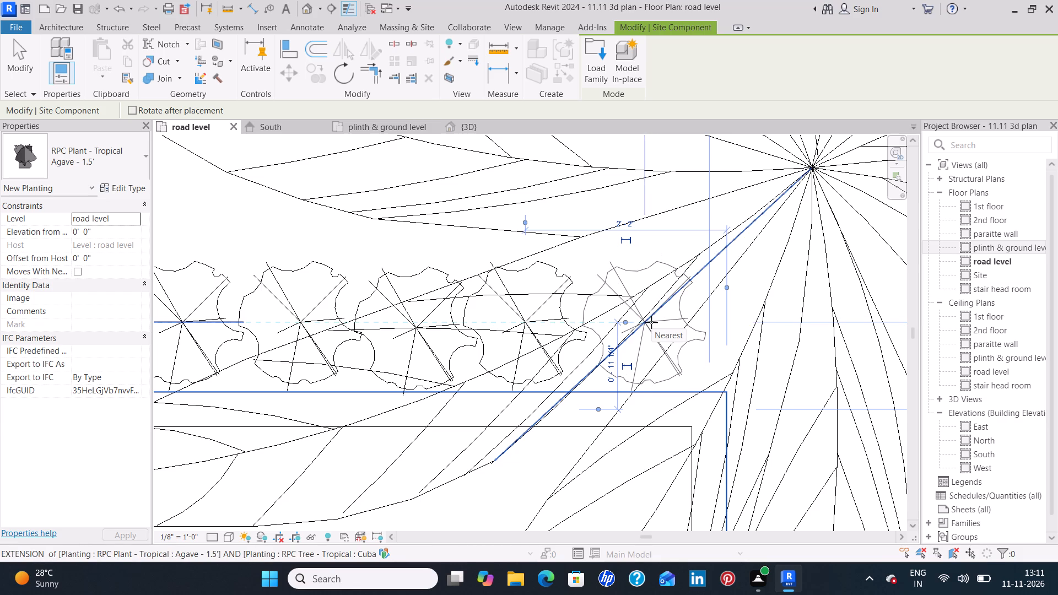
click(651, 322)
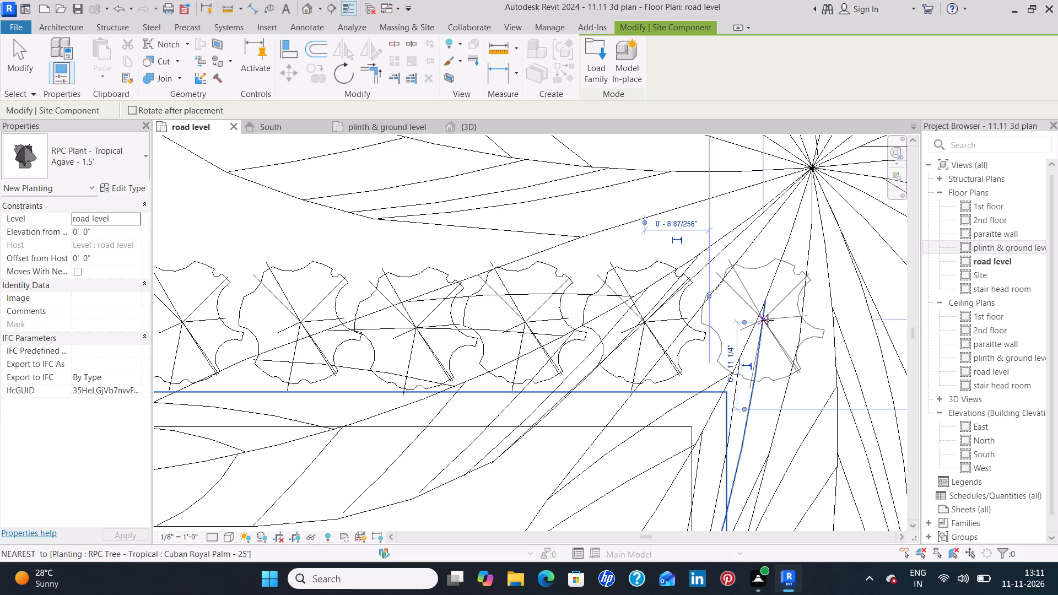
click(773, 320)
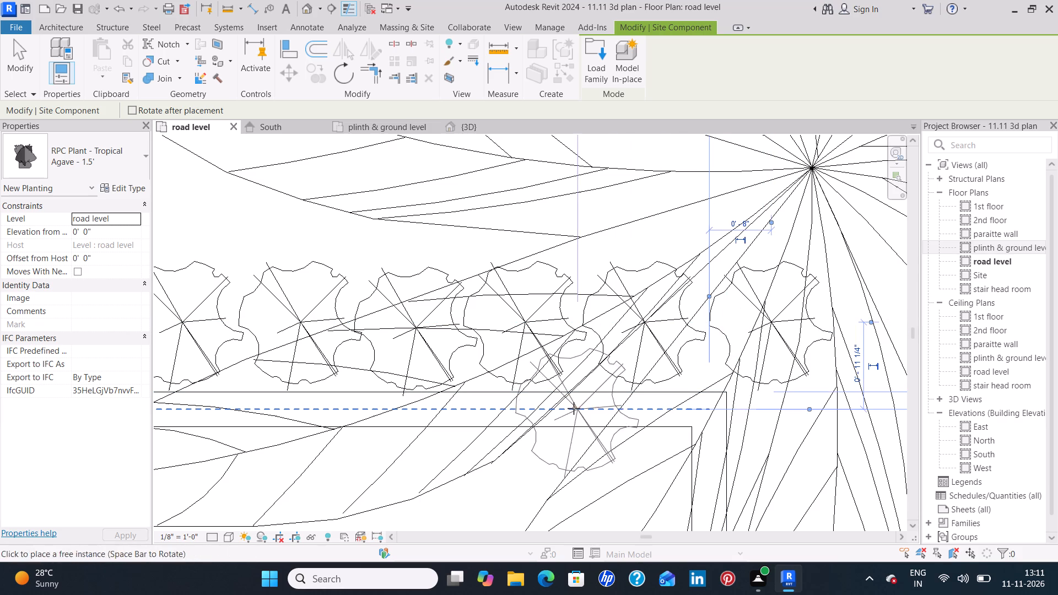
key(Escape)
key(Escape)
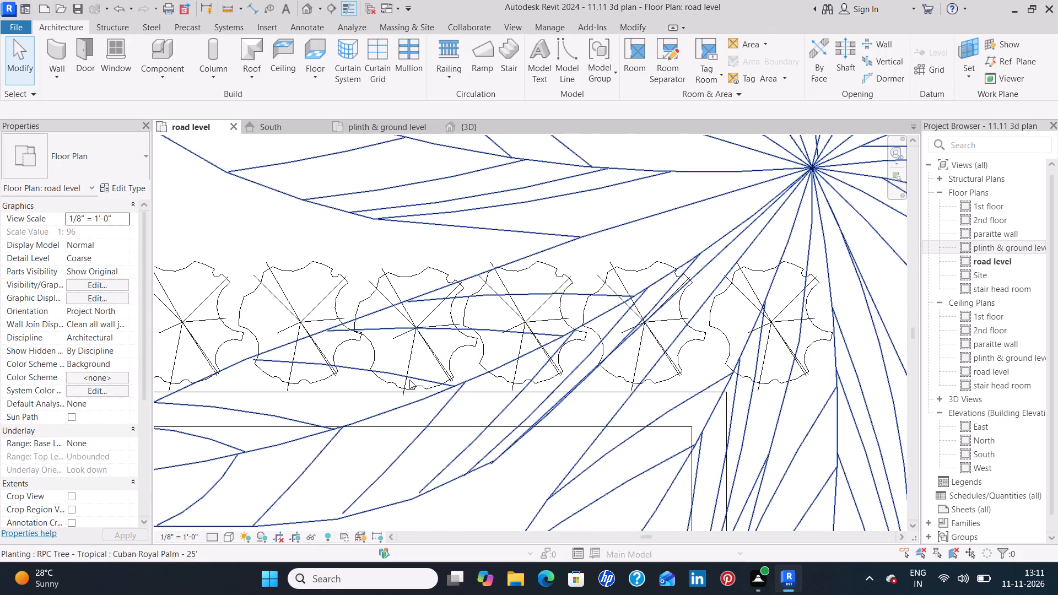
Nudge the eleventh agave slightly north into line with the rest of the row.
click(384, 358)
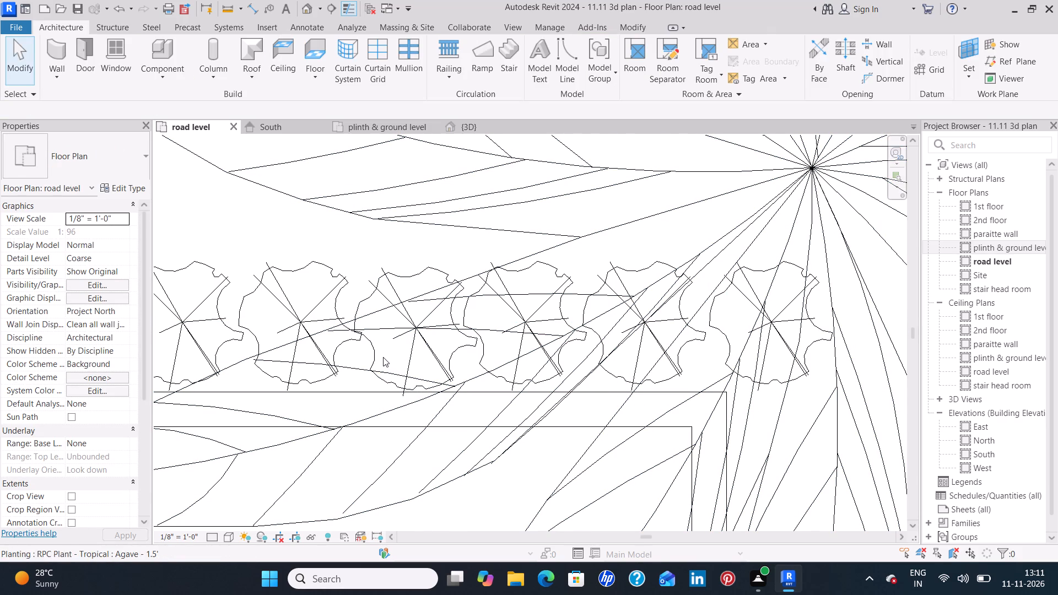
click(372, 354)
key(Up)
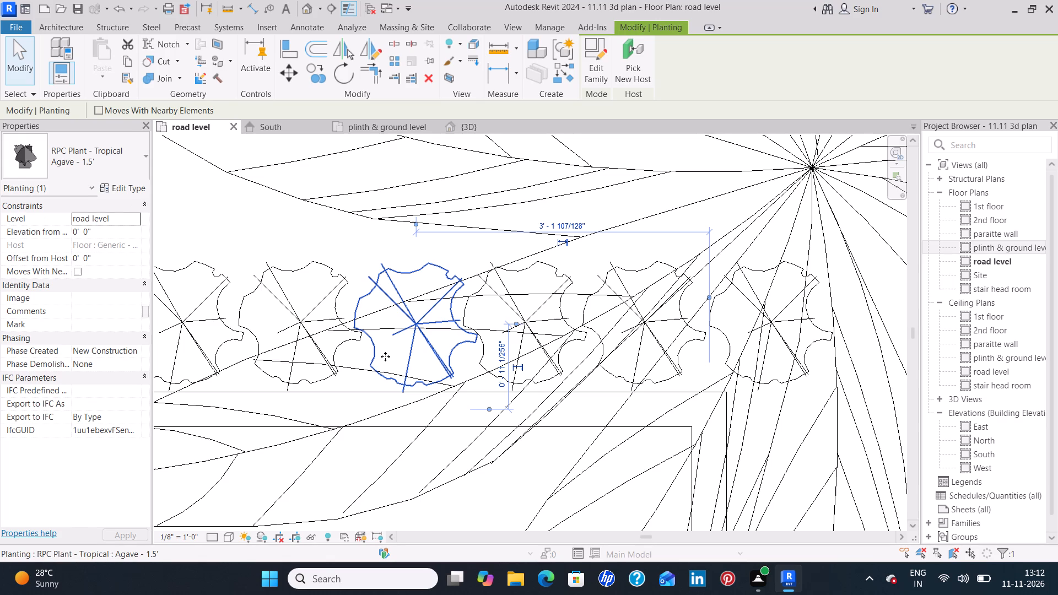
click(246, 242)
Place two Crane Lily - 3' plants level with each other, one on each side of the foot of the entrance steps.
scroll(245, 245, down, 9)
middle_drag(190, 360, 421, 286)
scroll(479, 283, down, 4)
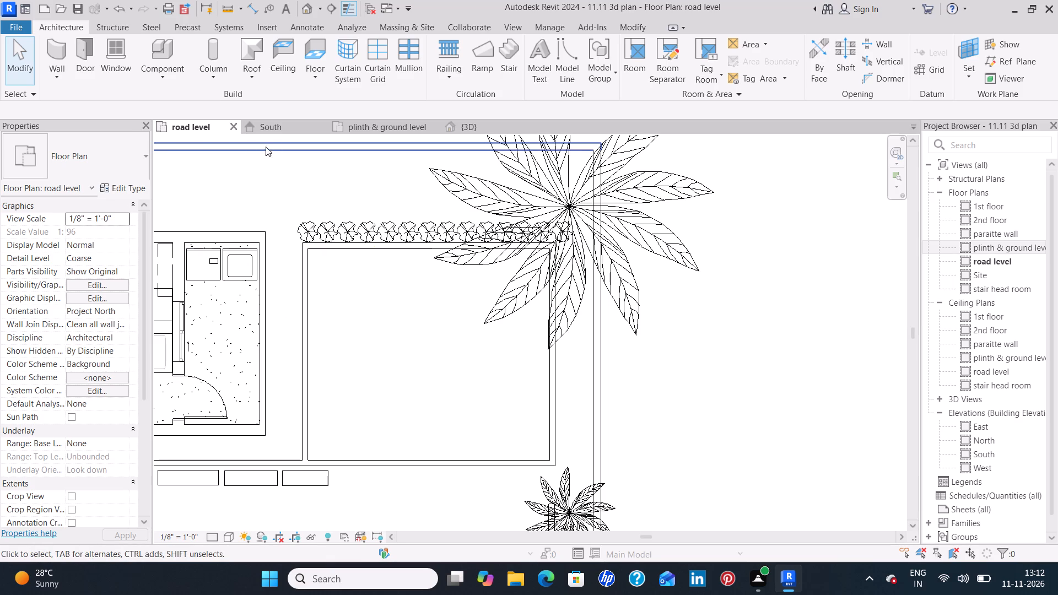
click(164, 45)
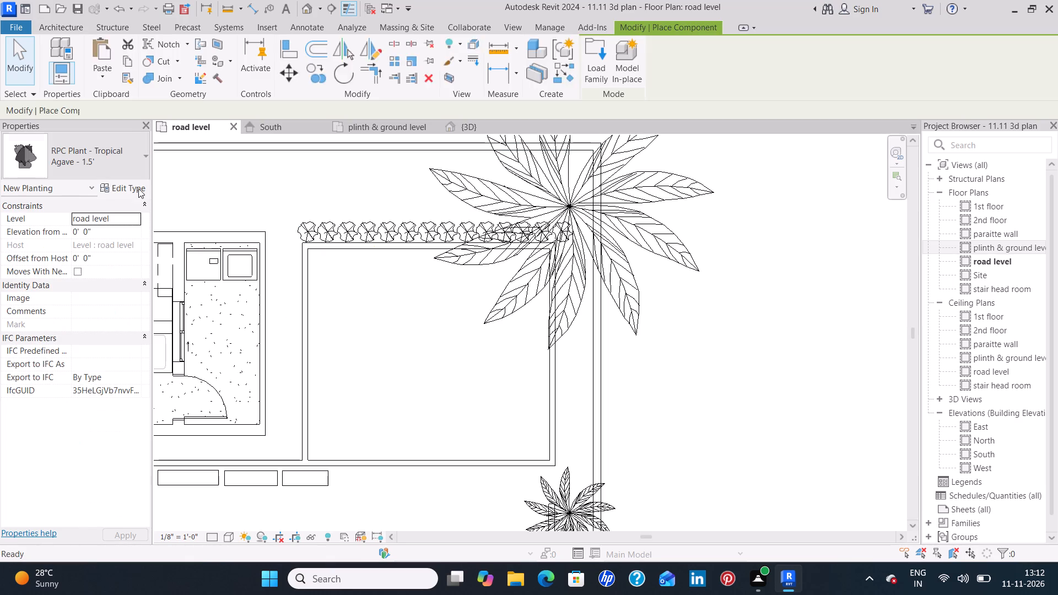
click(134, 150)
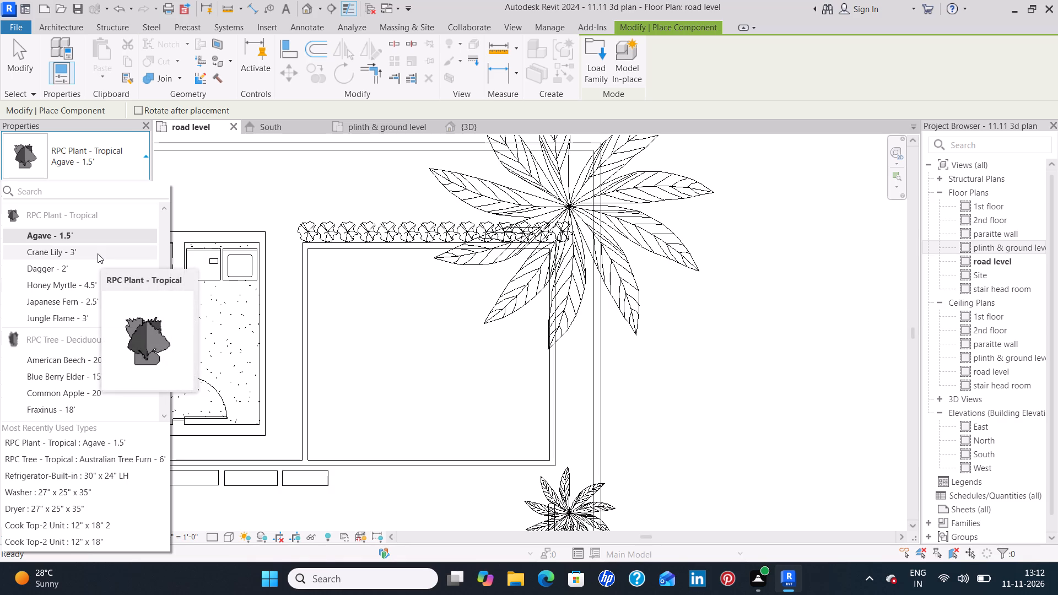
click(98, 253)
middle_drag(401, 421, 525, 295)
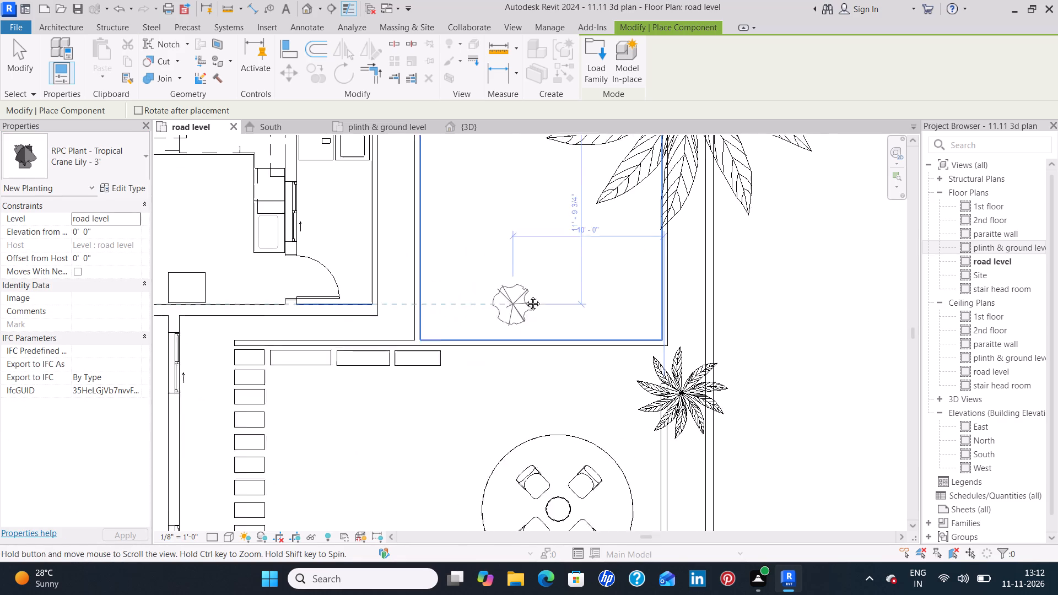
middle_drag(525, 295, 526, 295)
middle_drag(179, 419, 353, 239)
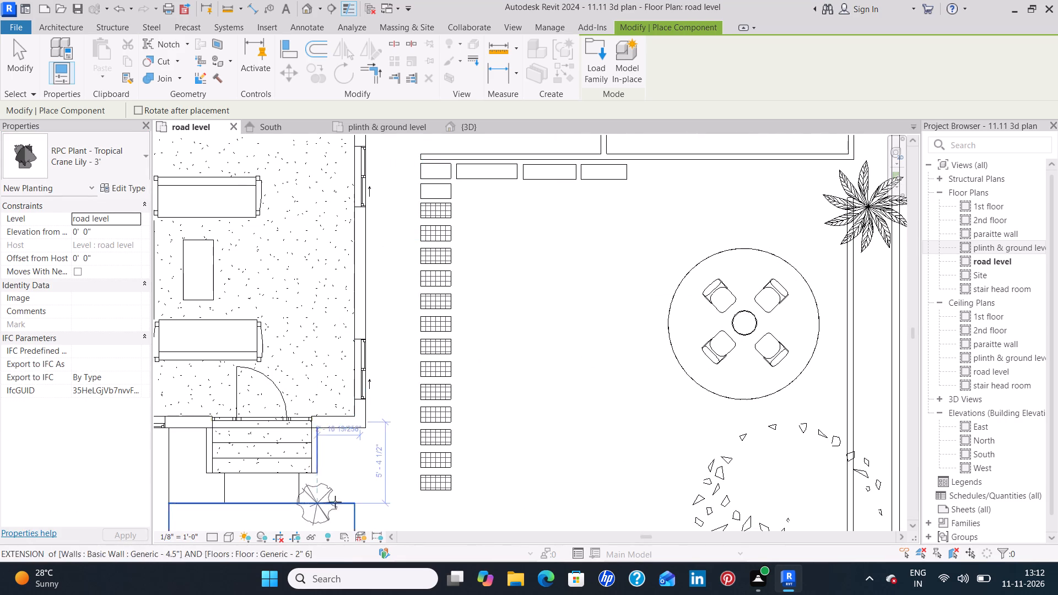
middle_drag(339, 500, 341, 338)
scroll(322, 333, up, 8)
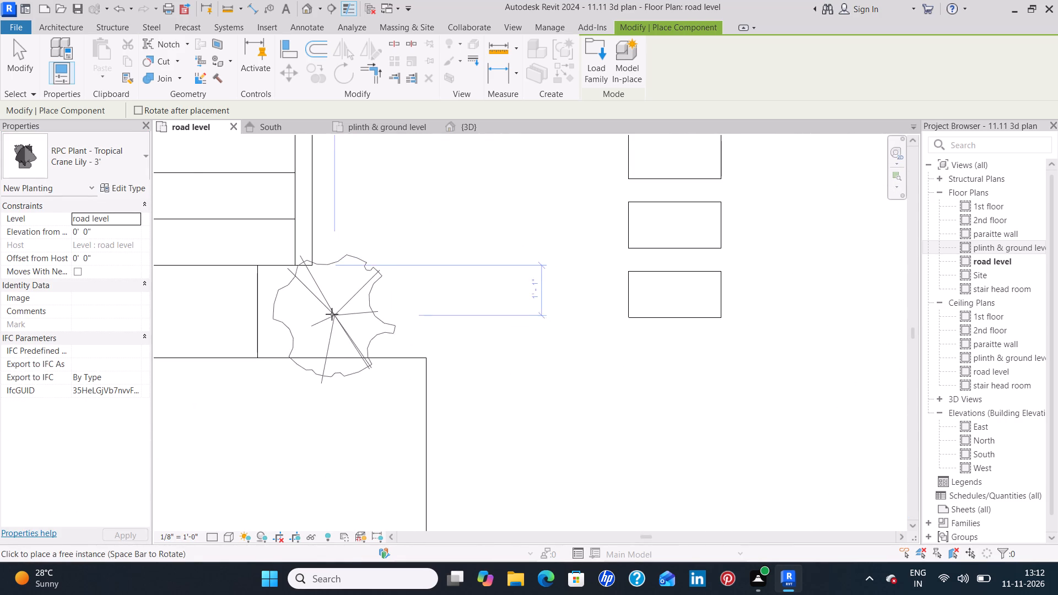
click(314, 307)
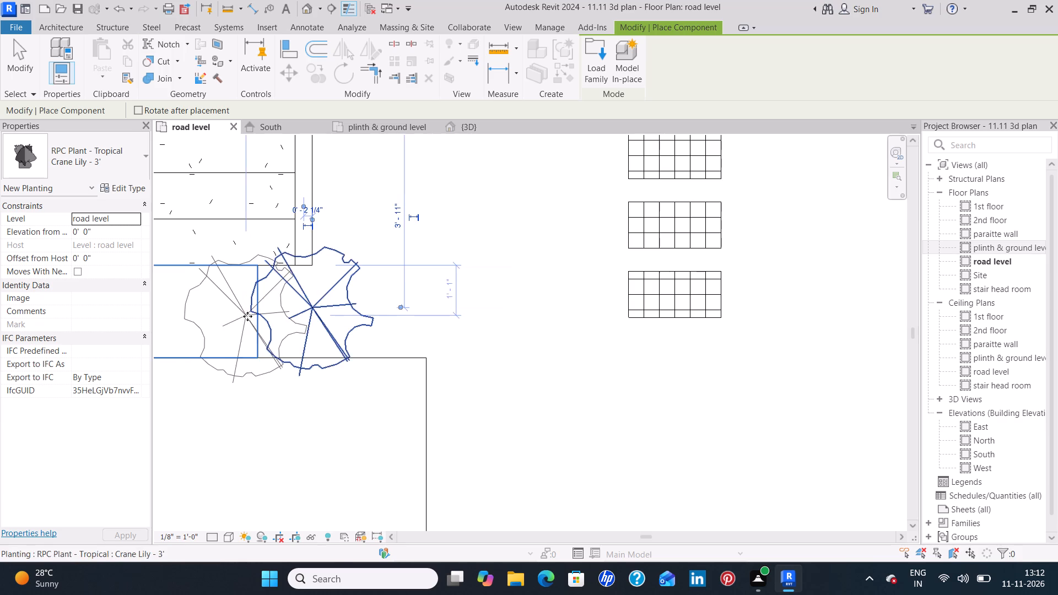
middle_drag(247, 316, 525, 333)
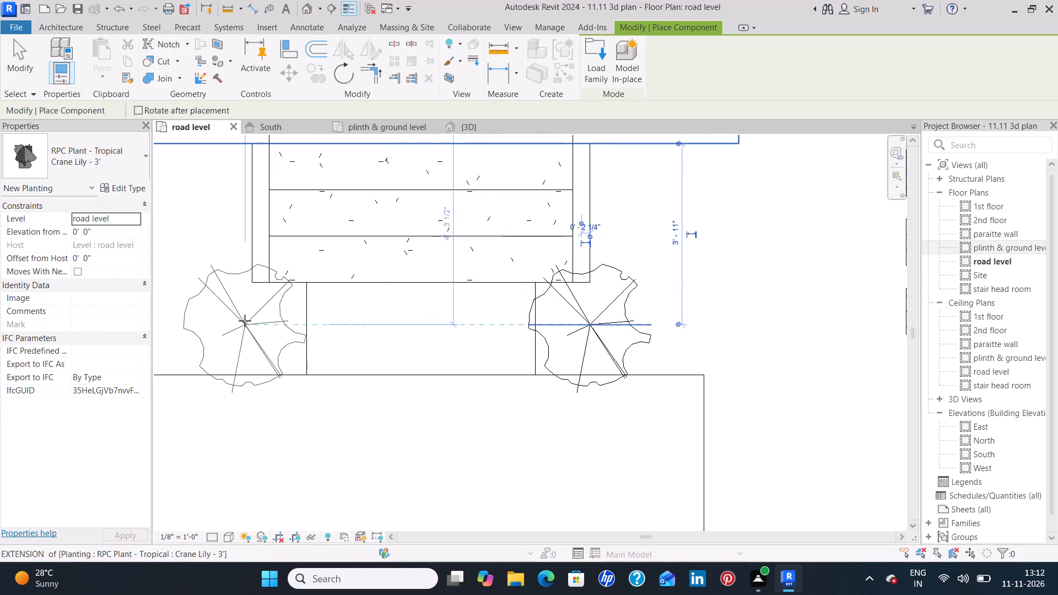
click(244, 321)
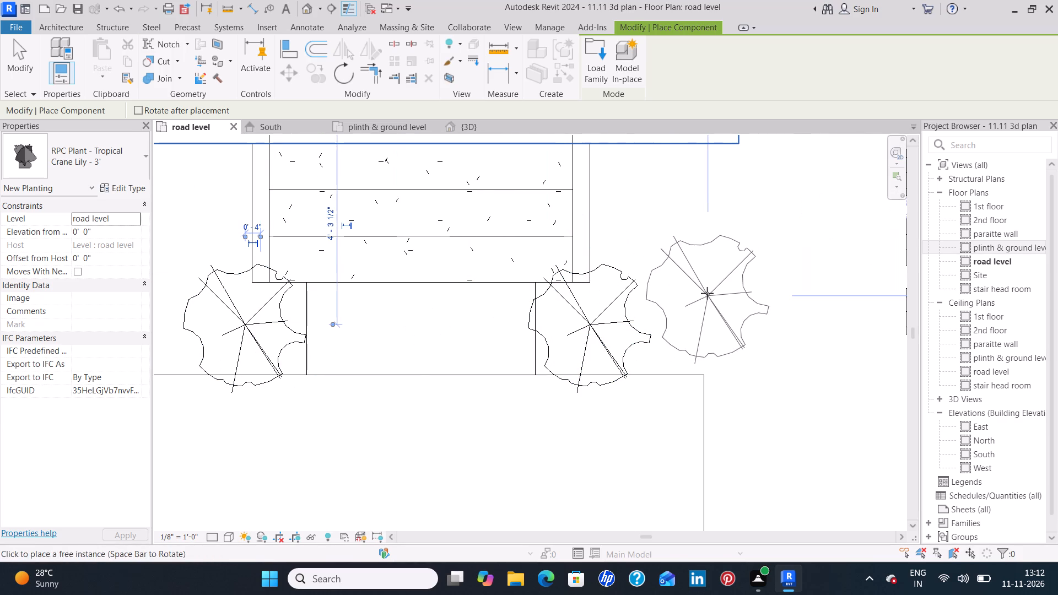
Place five Crane Lily - 3' plants about 2'-9" apart between the house and play area, 1'-6" from the play area's west wall.
middle_drag(707, 293, 580, 447)
scroll(575, 418, down, 5)
middle_drag(622, 313, 538, 493)
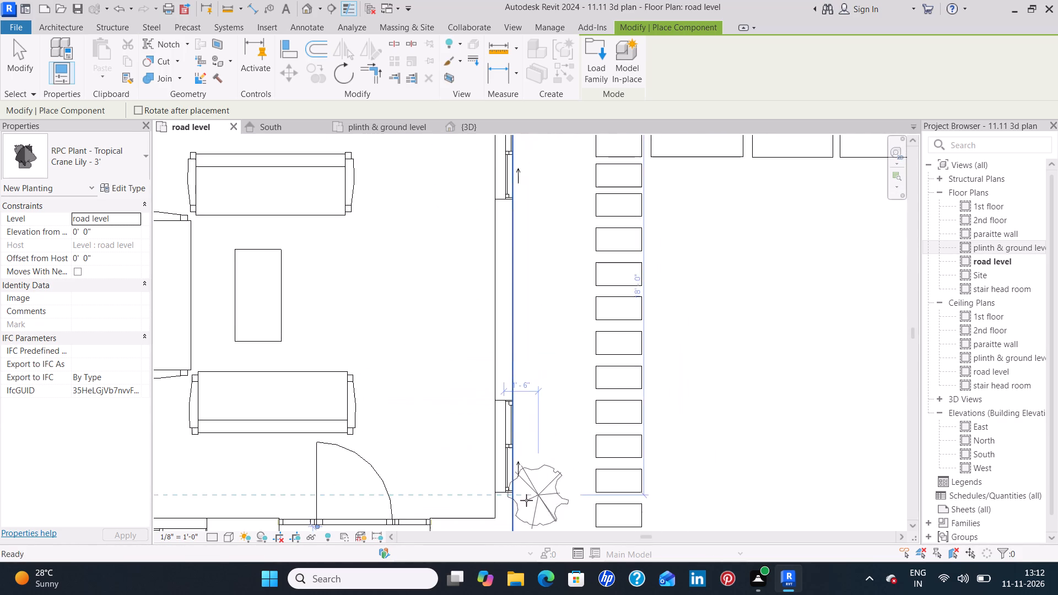
scroll(643, 327, down, 4)
middle_drag(652, 329, 495, 554)
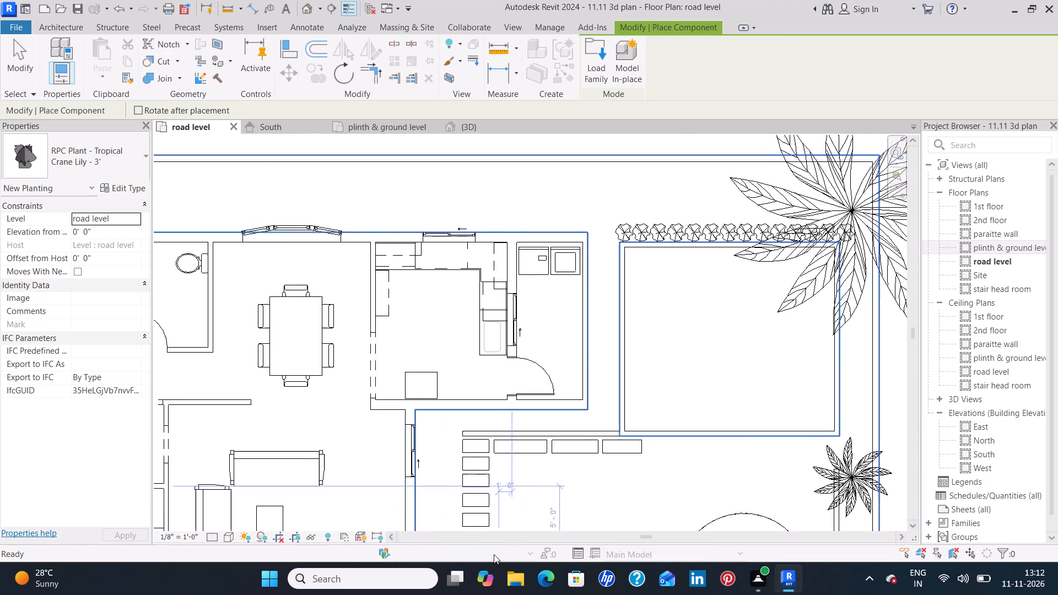
scroll(604, 256, up, 8)
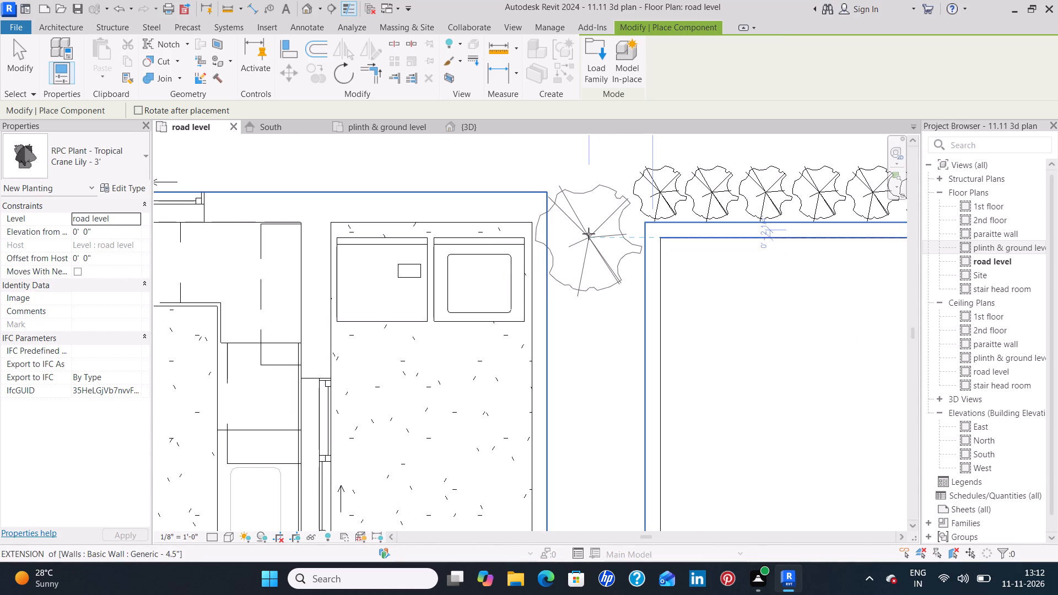
click(591, 231)
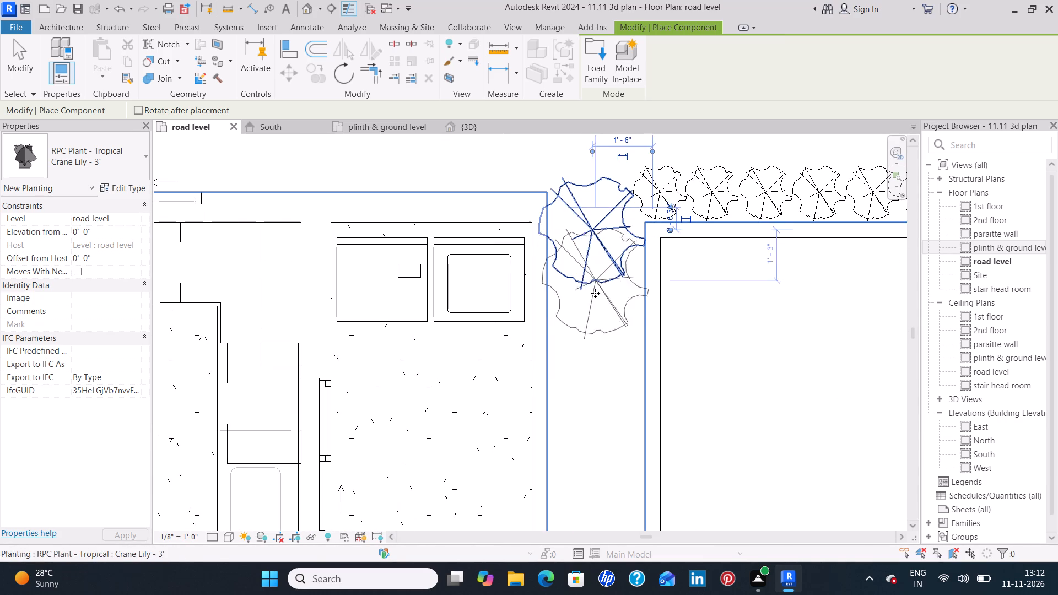
click(589, 340)
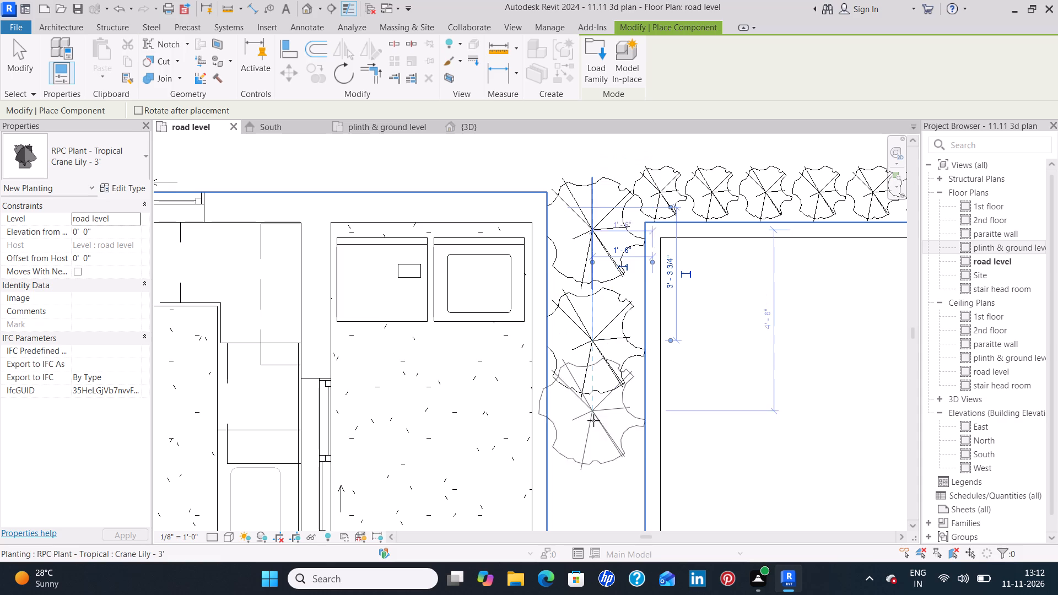
click(591, 452)
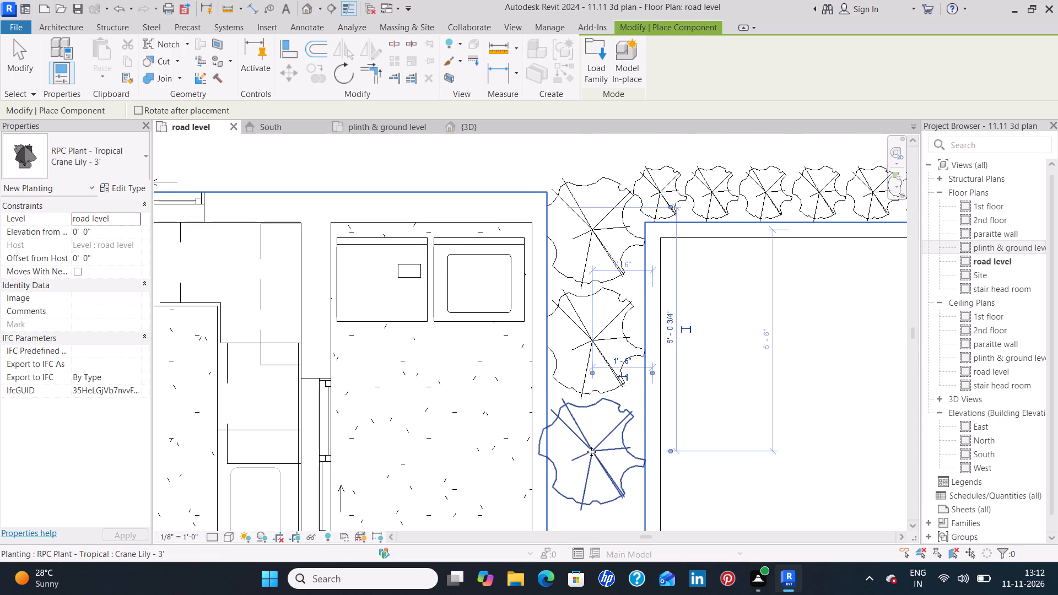
middle_drag(588, 447, 547, 197)
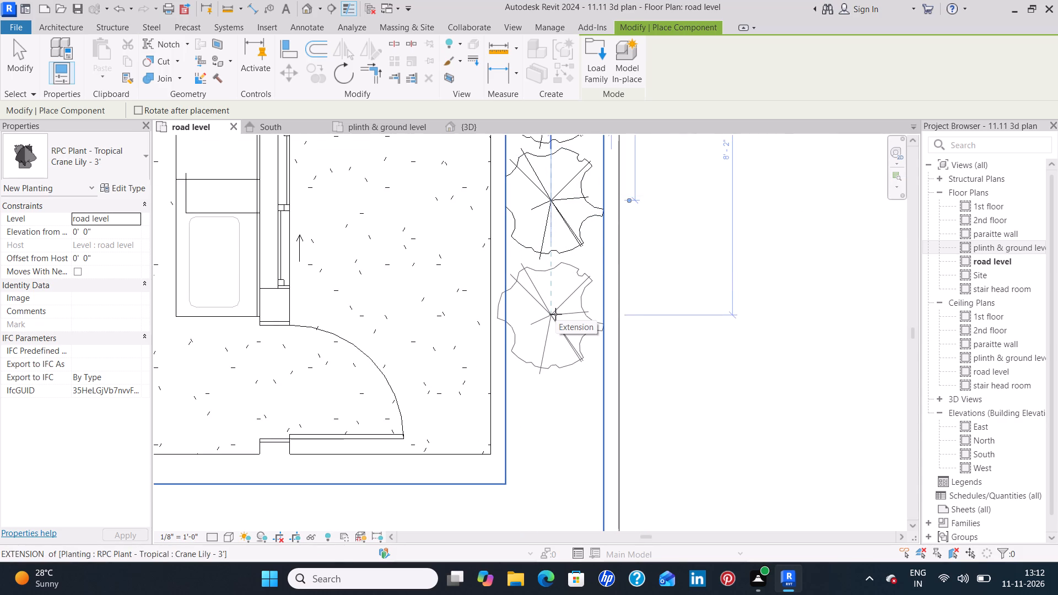
click(555, 314)
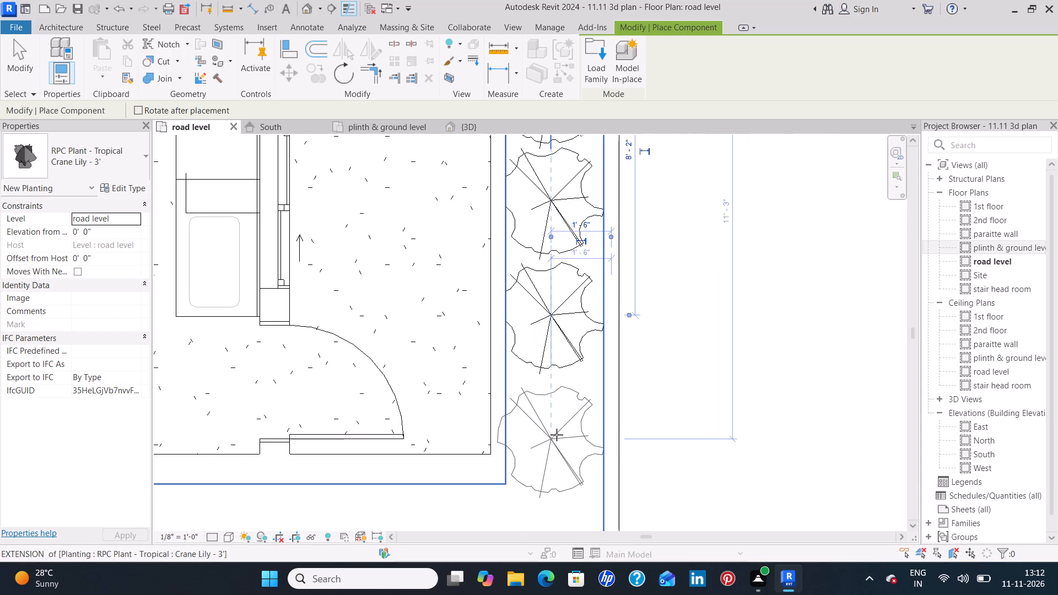
click(552, 430)
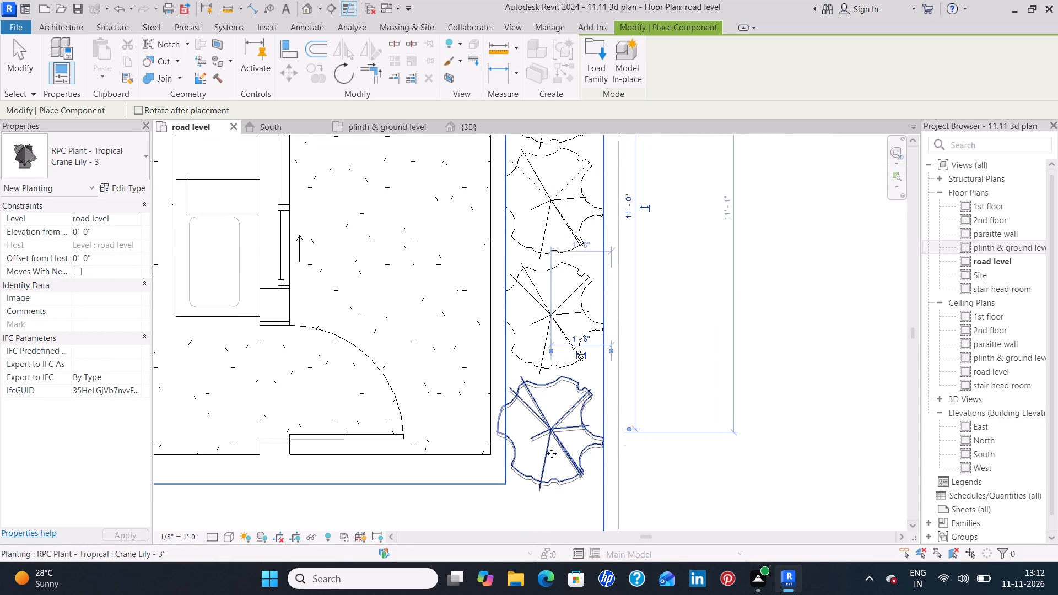
Place two Crane Lily - 3' plants level with each other, one on each side of the entrance paving, 1'-6" from the south boundary wall.
middle_drag(552, 478, 526, 228)
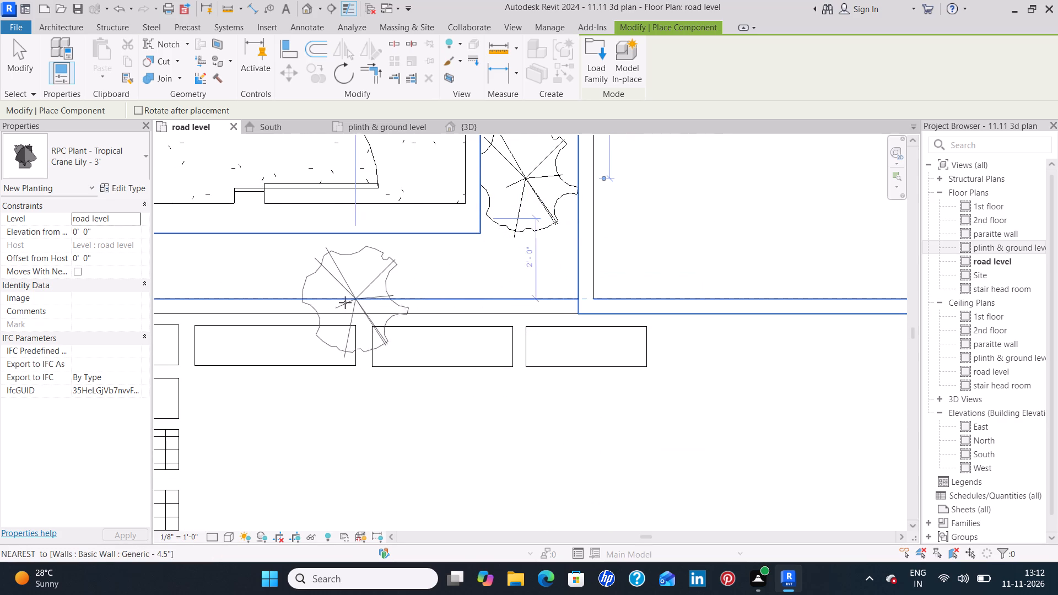
scroll(392, 272, down, 10)
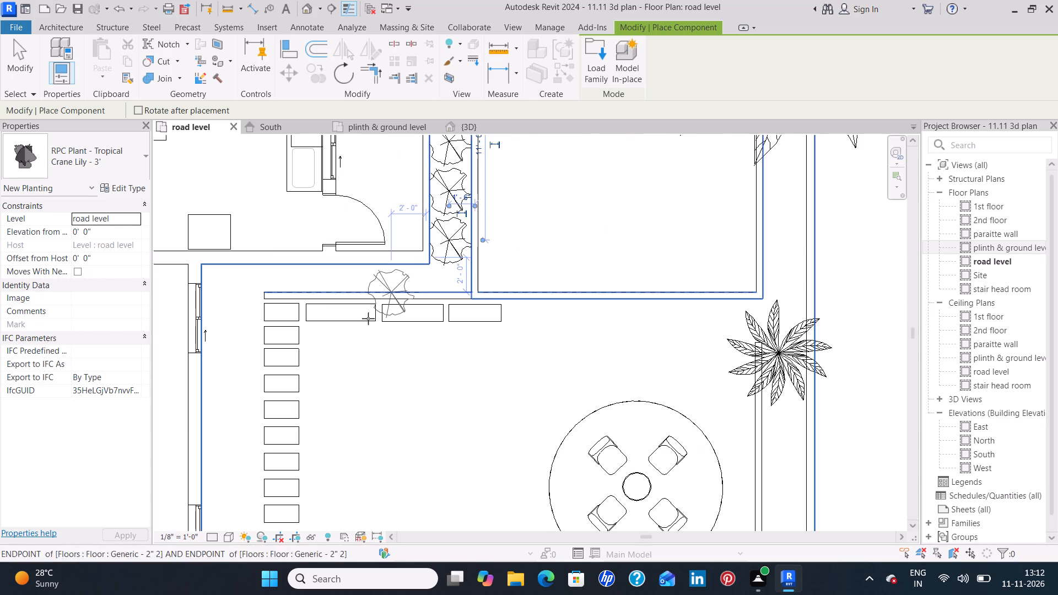
middle_drag(307, 373, 375, 177)
middle_drag(360, 377, 373, 323)
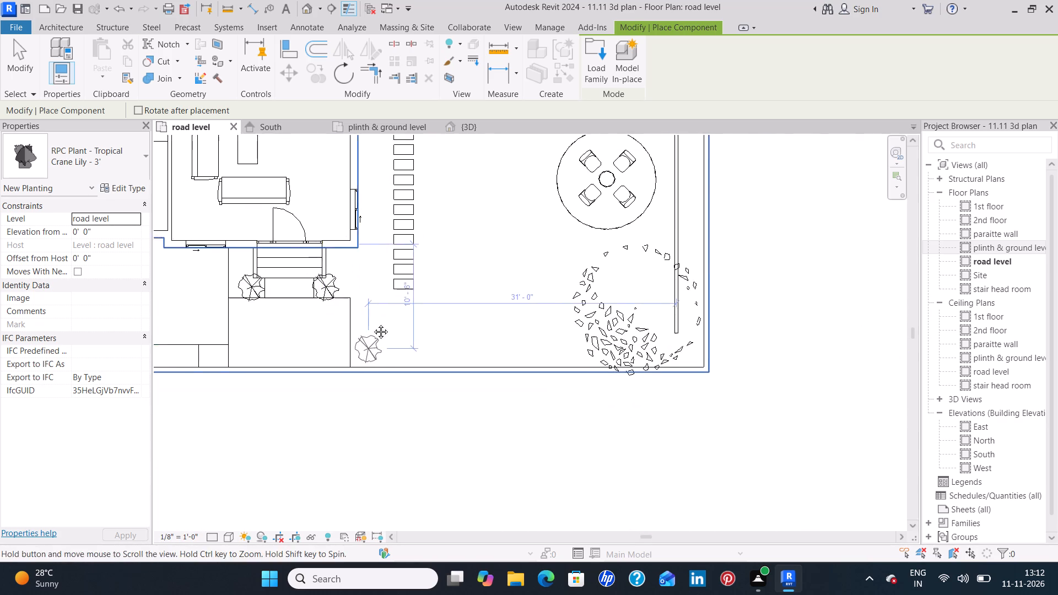
middle_drag(373, 323, 375, 304)
scroll(376, 305, up, 8)
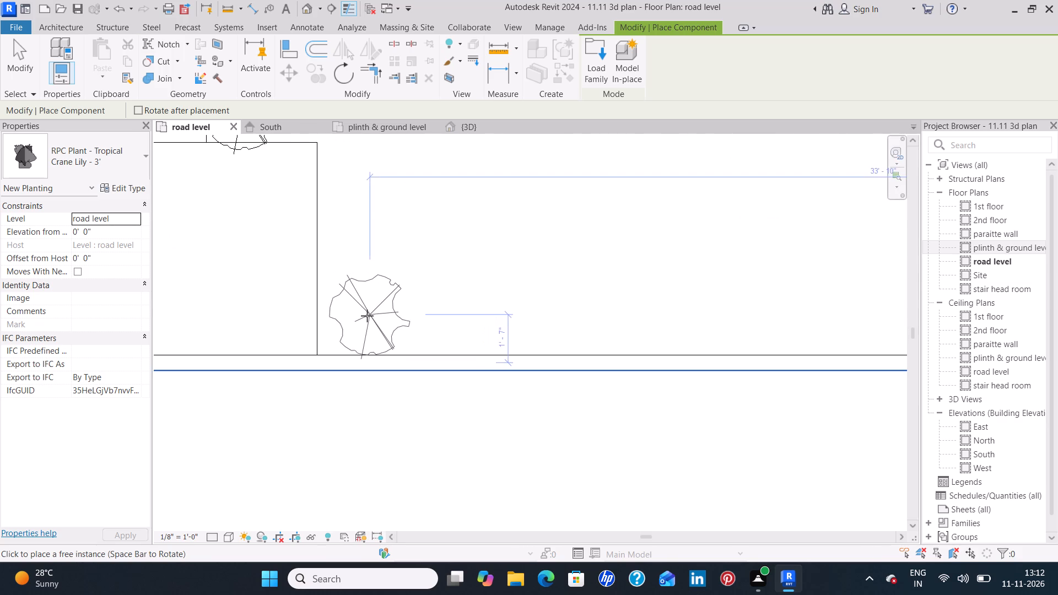
click(357, 317)
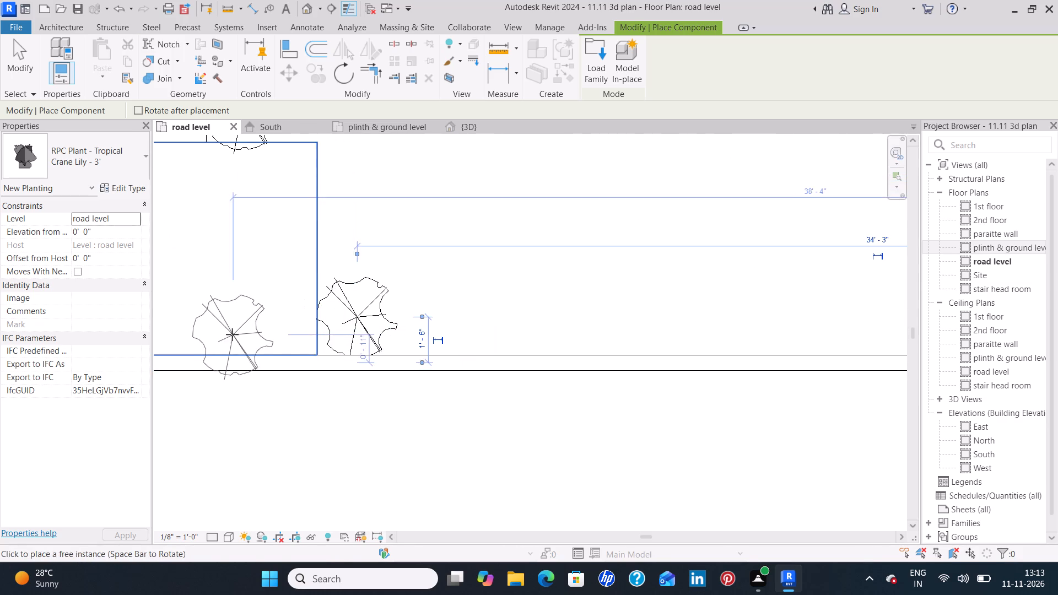
middle_drag(231, 334, 644, 270)
click(228, 248)
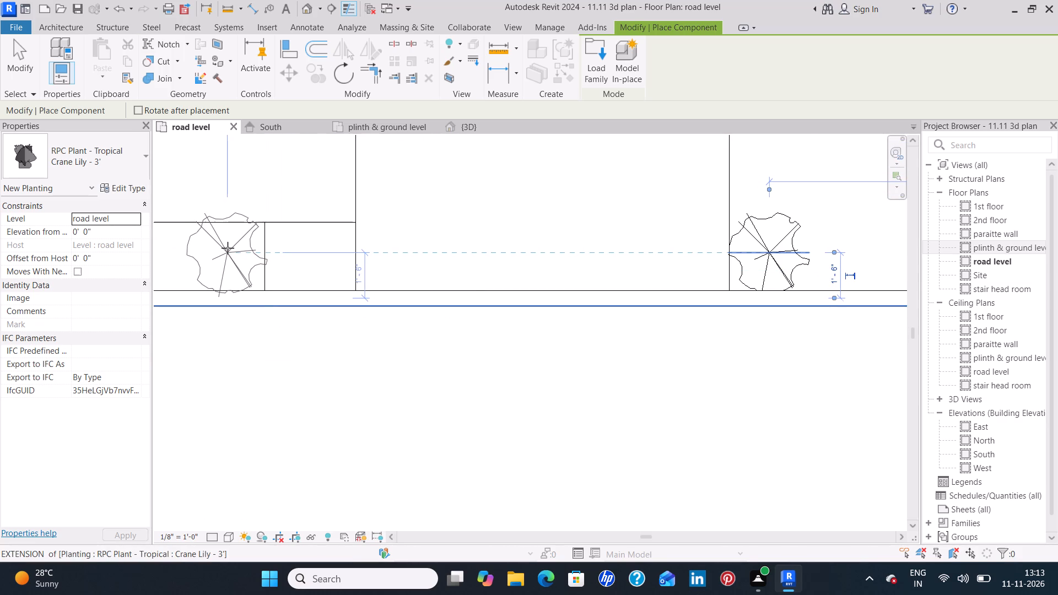
scroll(525, 211, down, 5)
middle_drag(597, 220, 589, 277)
scroll(597, 226, down, 1)
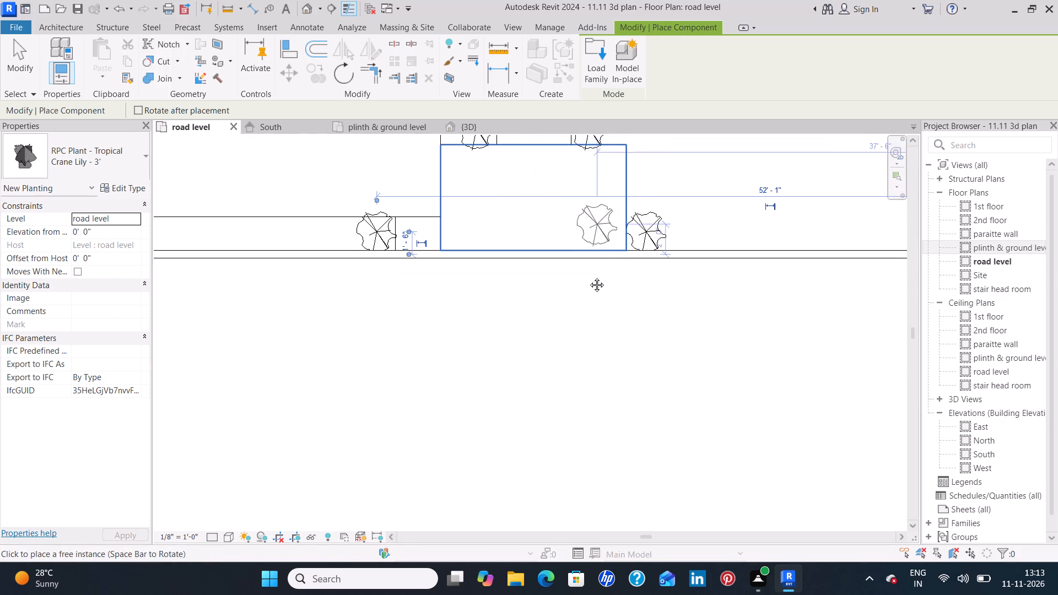
middle_drag(589, 277, 541, 399)
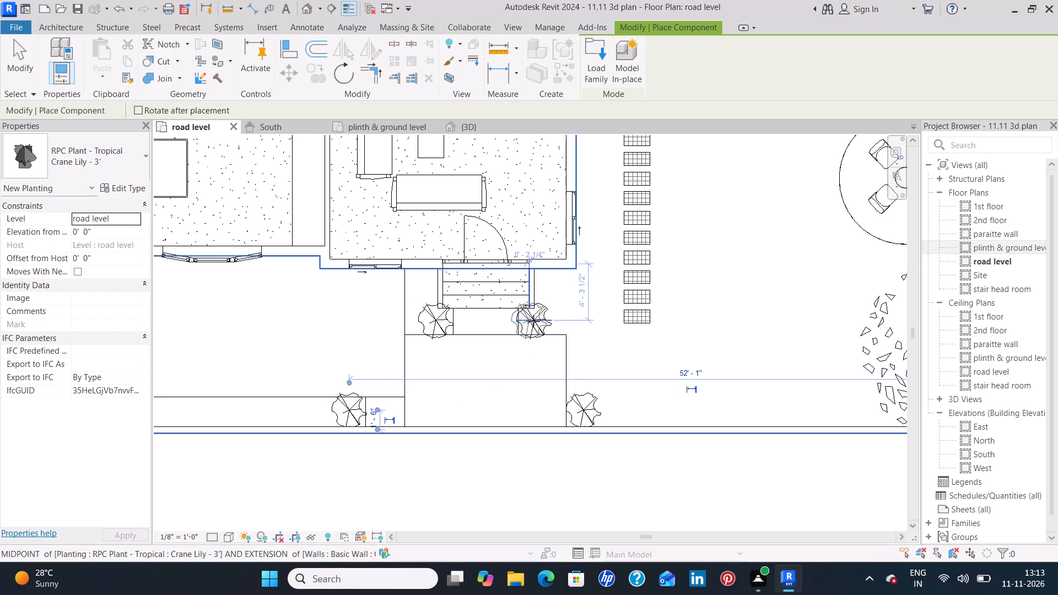
key(Escape)
key(Escape)
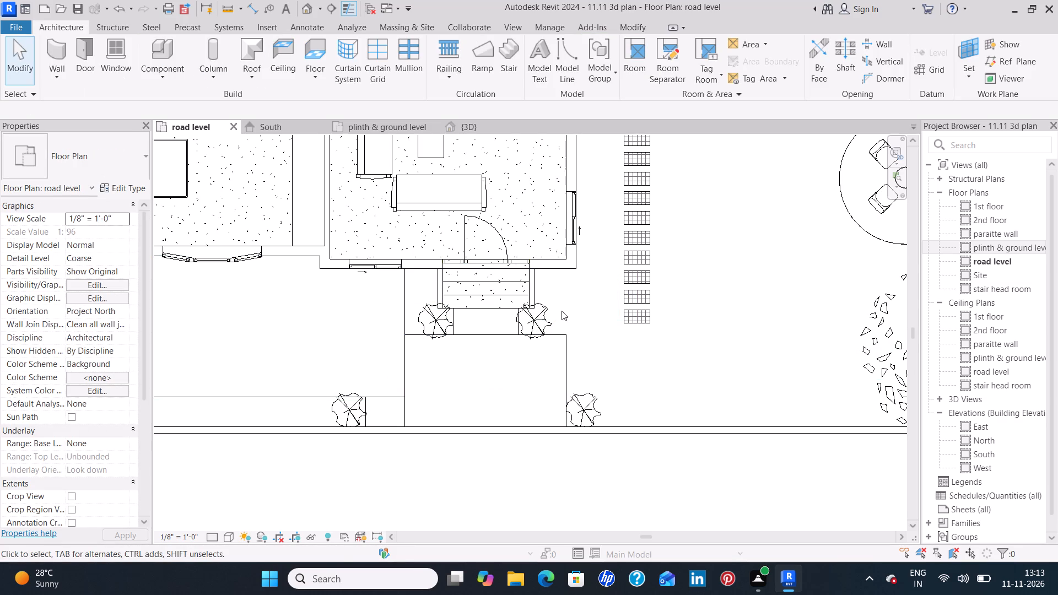
Place one Dagger - 2' plant on the lawn between the house's east wall and the column of stepping stones.
scroll(562, 311, down, 2)
middle_drag(665, 336, 515, 378)
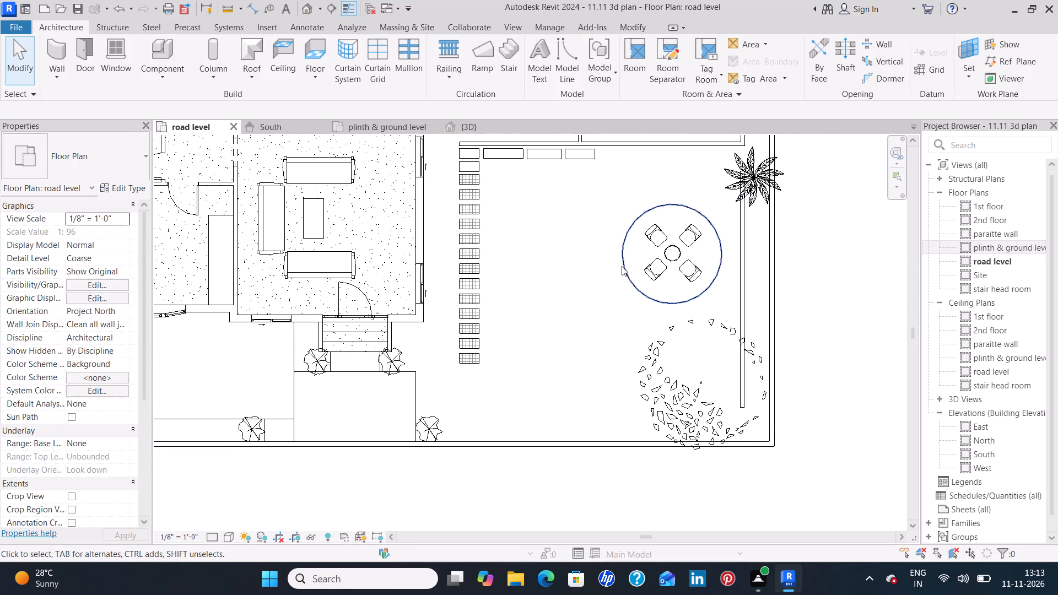
middle_drag(544, 289, 532, 314)
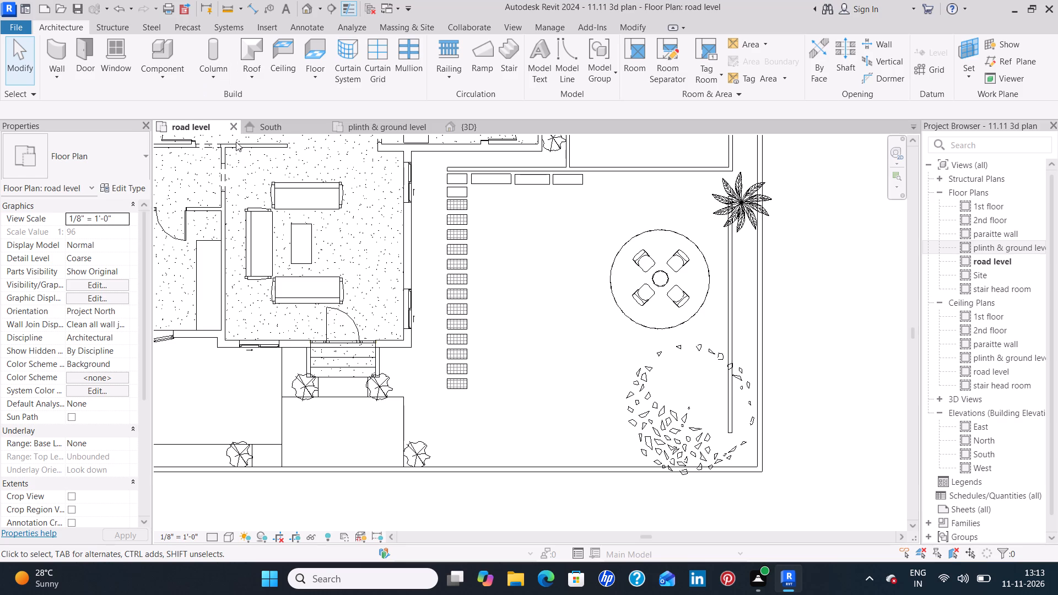
click(165, 45)
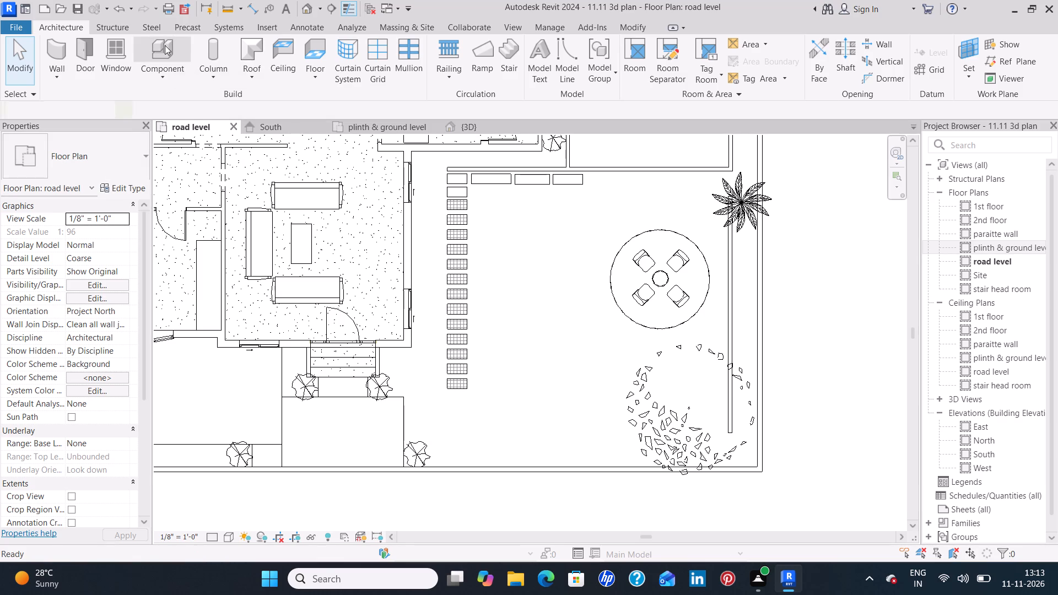
click(144, 160)
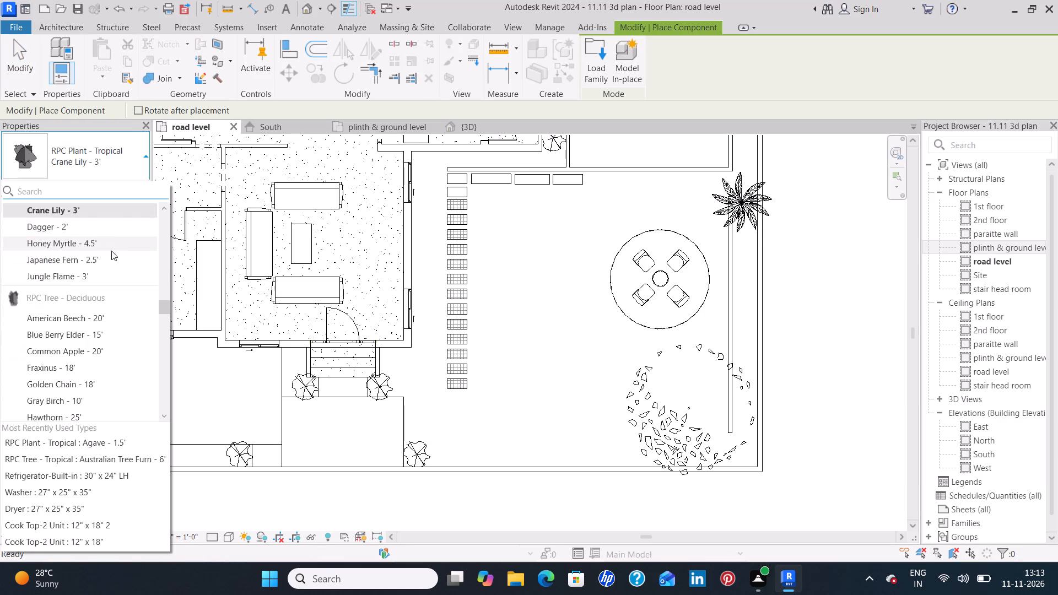
click(73, 229)
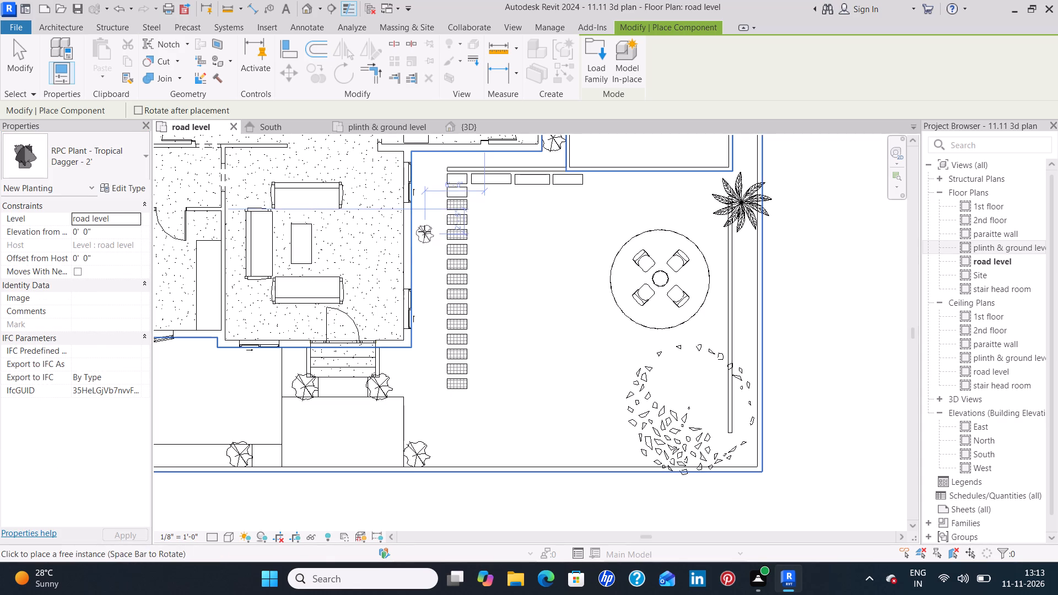
click(426, 231)
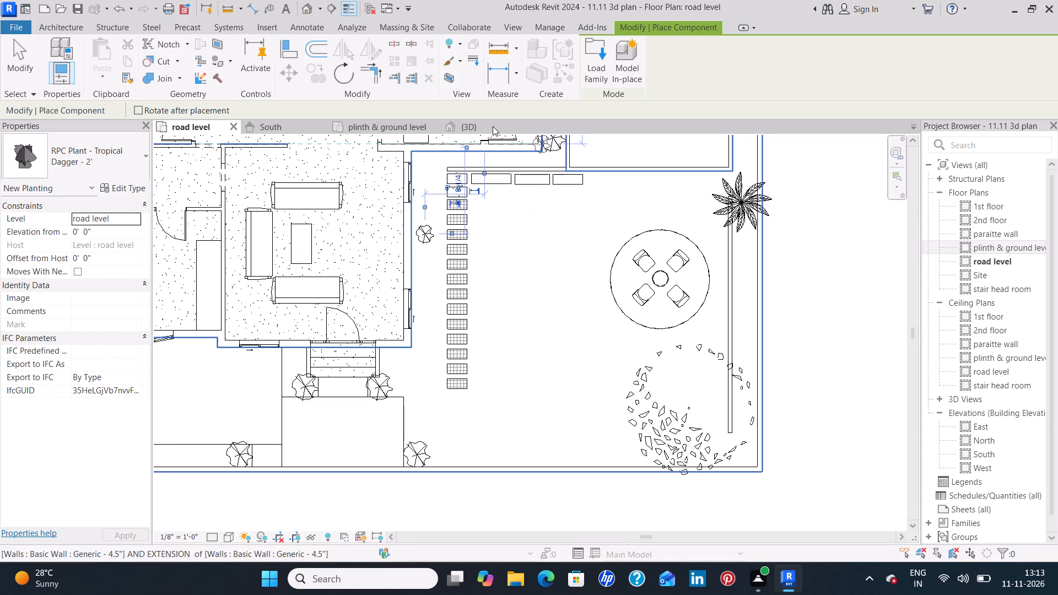
Examine the new dagger plant beside the house's east wall in the 3D view.
click(491, 126)
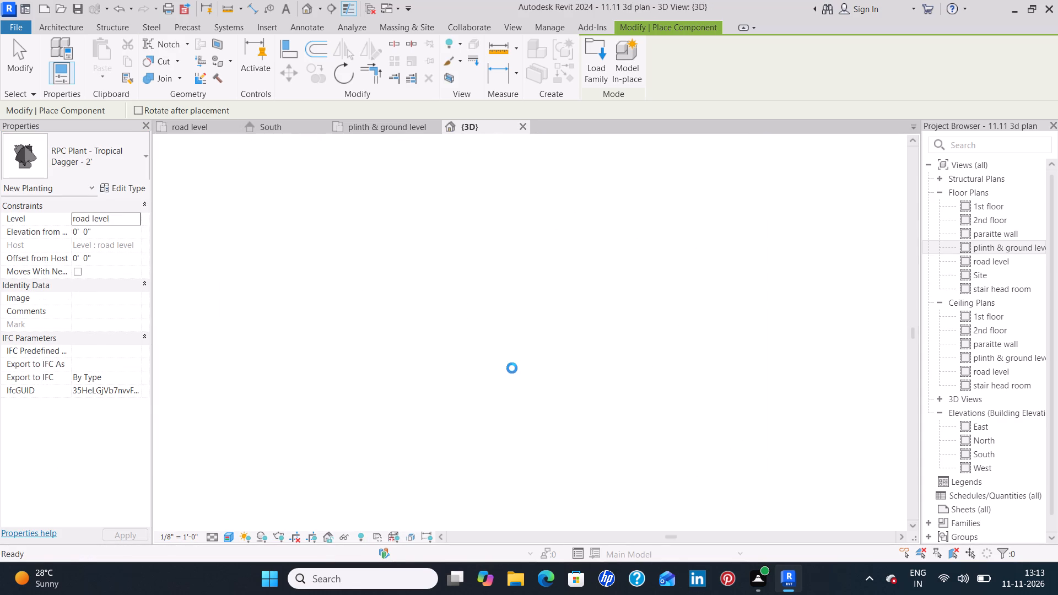
scroll(514, 370, down, 5)
middle_drag(540, 438, 430, 354)
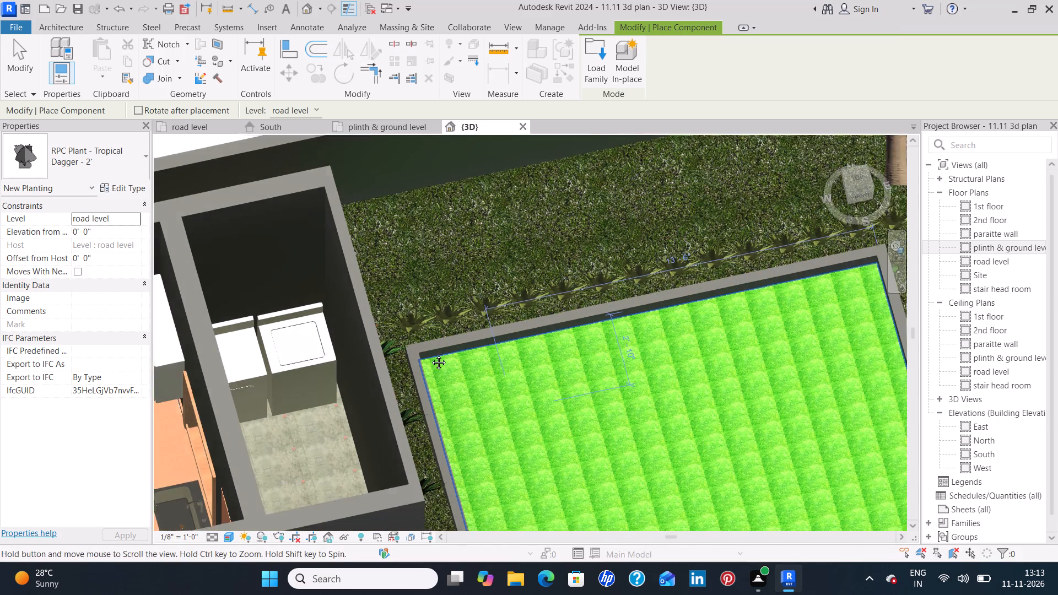
middle_drag(430, 354, 428, 353)
middle_drag(530, 443, 437, 126)
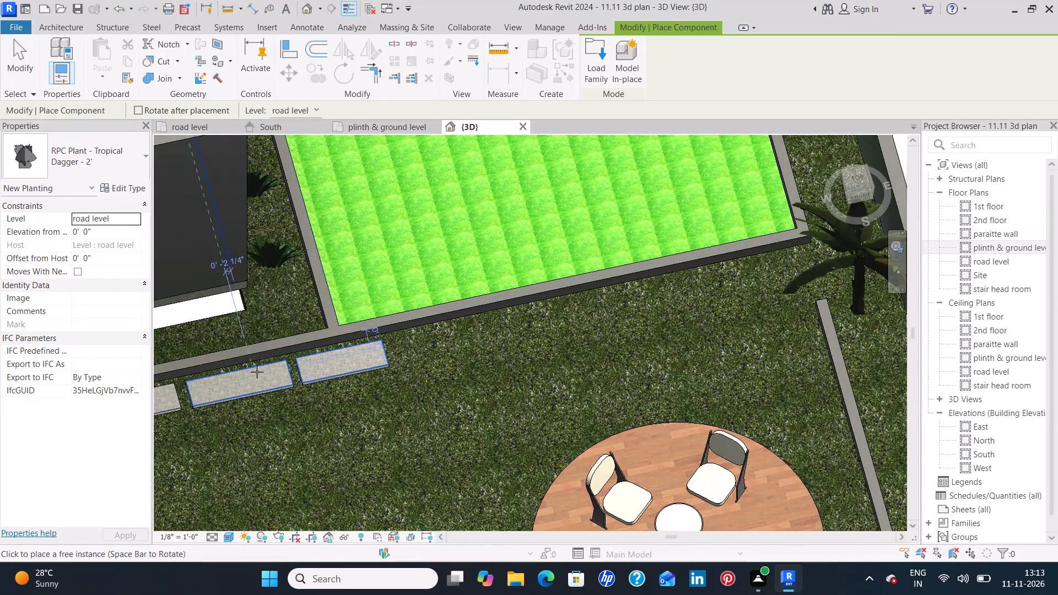
middle_drag(257, 372, 472, 292)
middle_drag(263, 410, 226, 306)
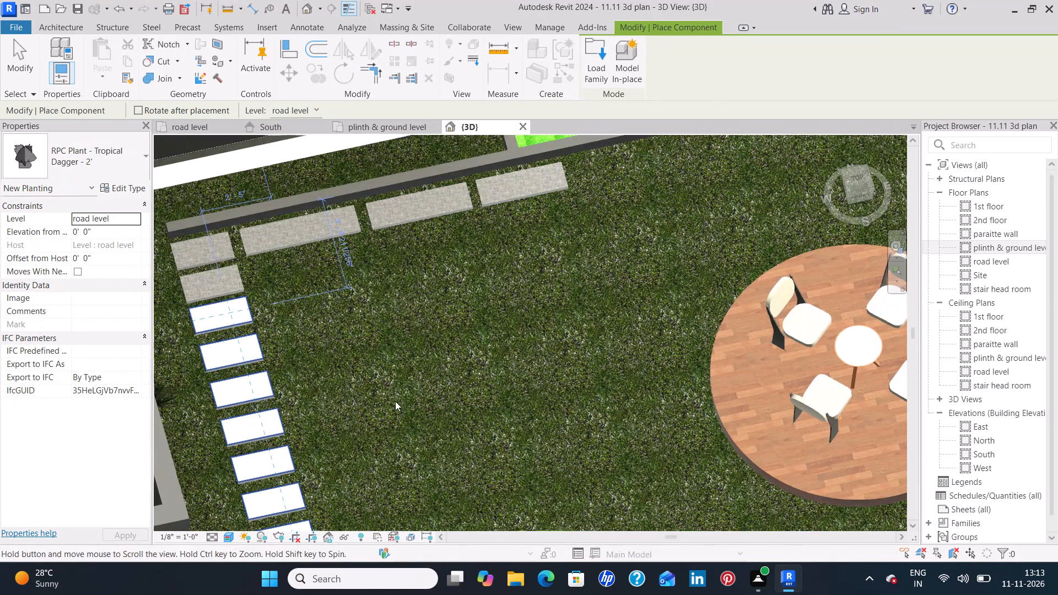
shift+middle_drag(422, 399, 403, 418)
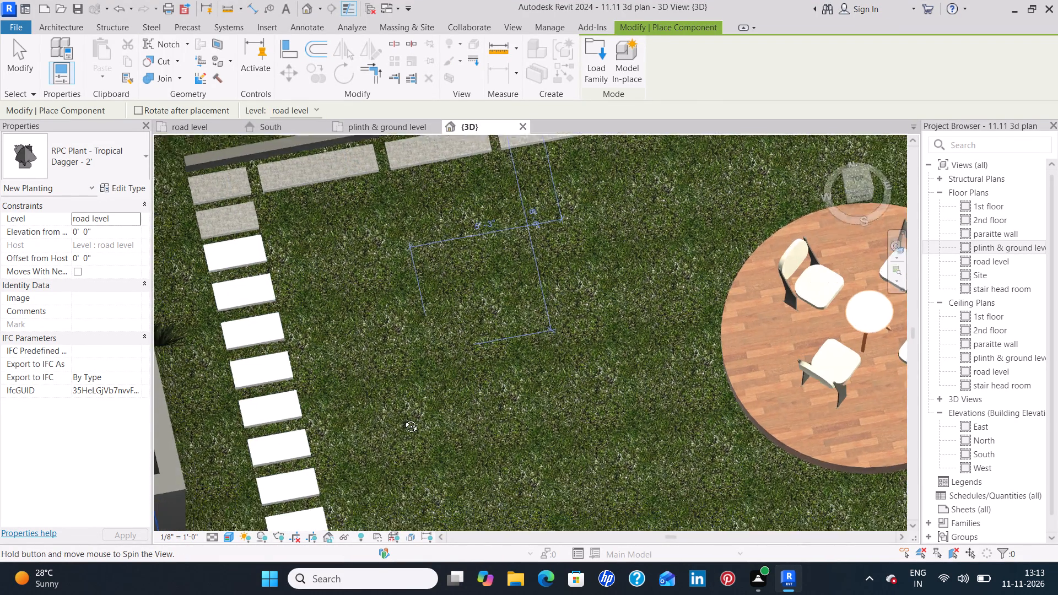
shift+middle_drag(403, 418, 316, 279)
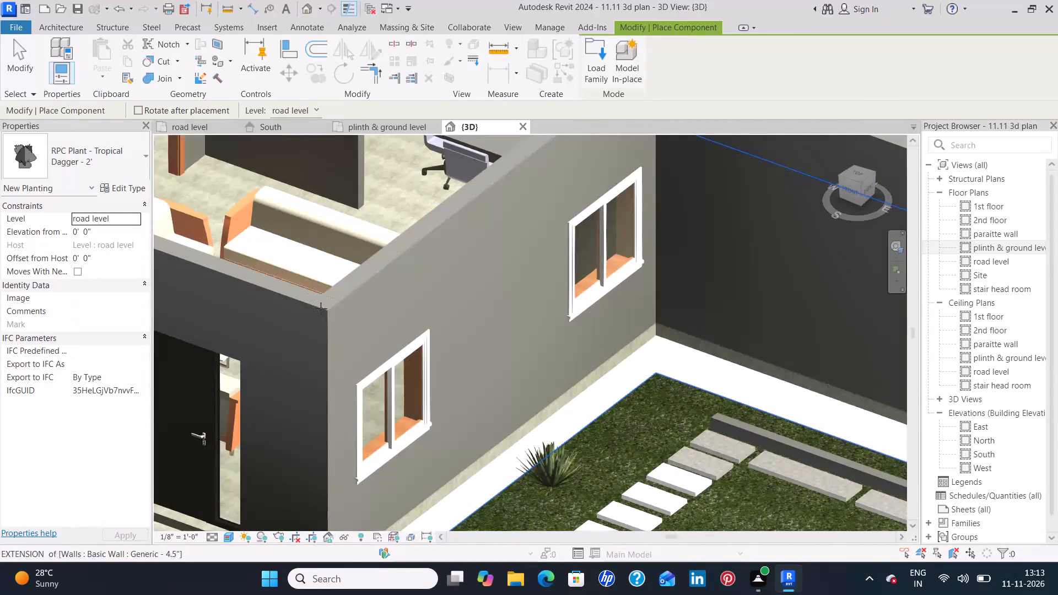
scroll(552, 478, up, 7)
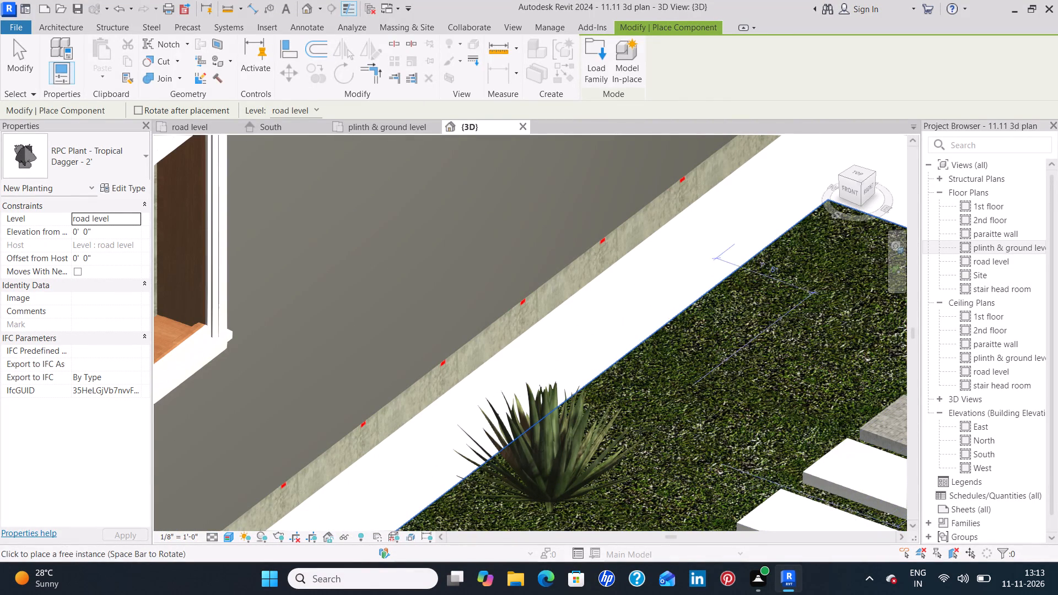
scroll(628, 445, down, 4)
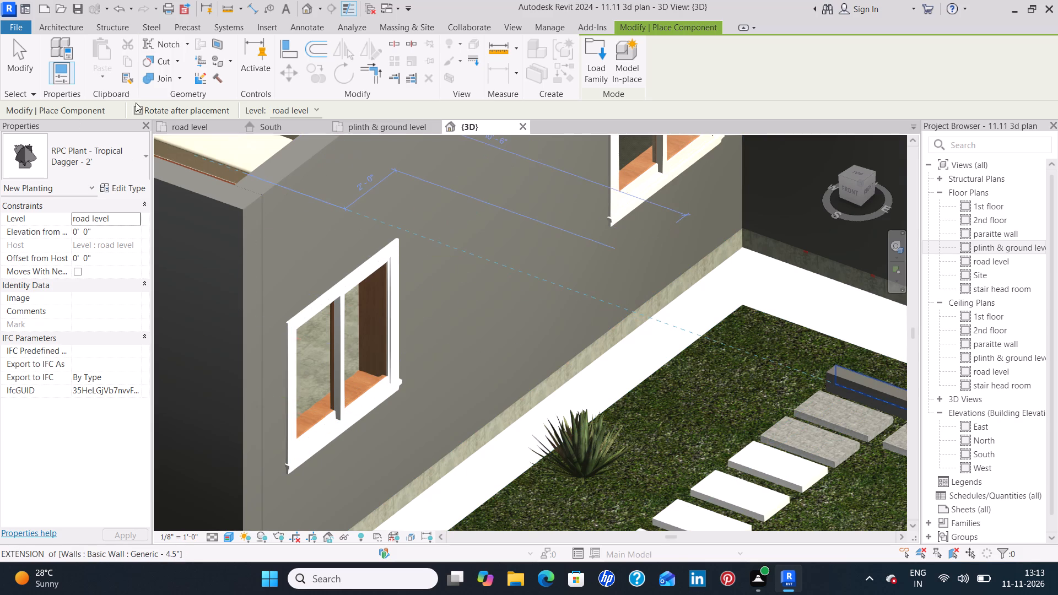
In the road level plan, place six Dagger - 2' plants about 2'-4" apart southward from the small palm, 1'-5" from the east boundary wall.
click(203, 127)
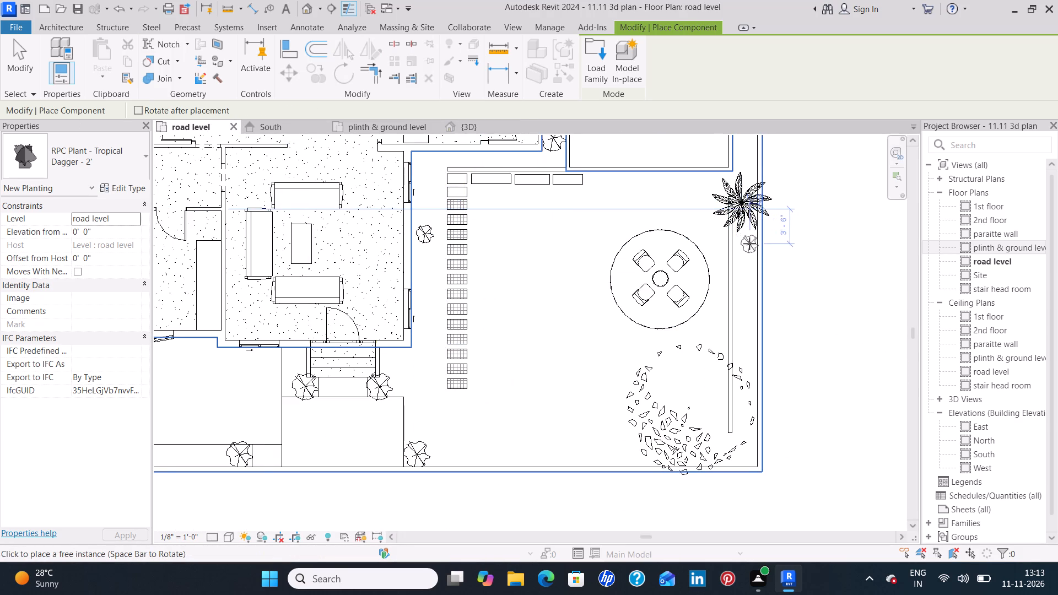
scroll(750, 244, up, 7)
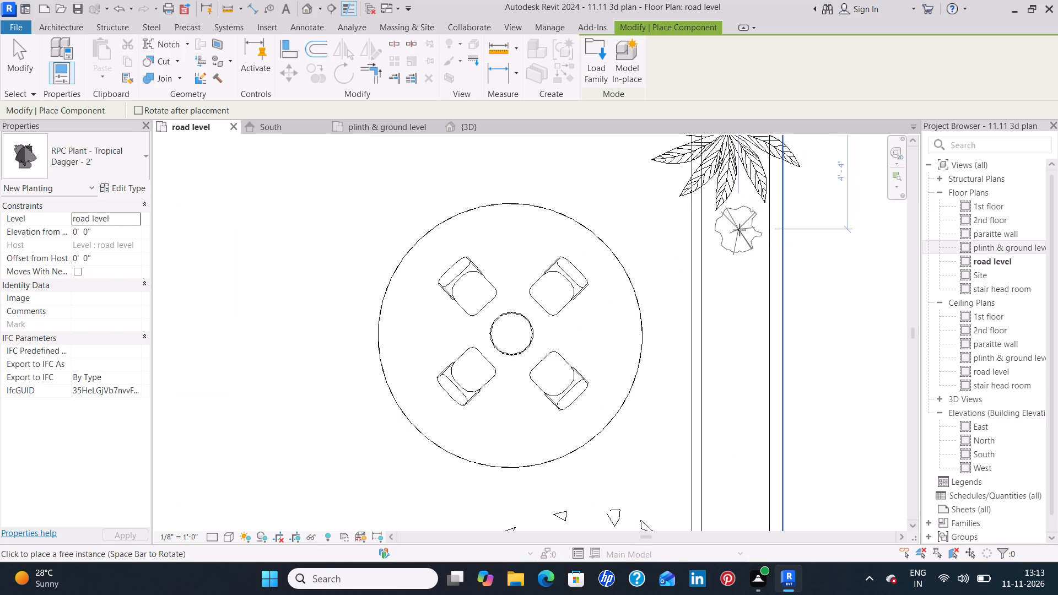
middle_drag(739, 230, 662, 293)
click(660, 294)
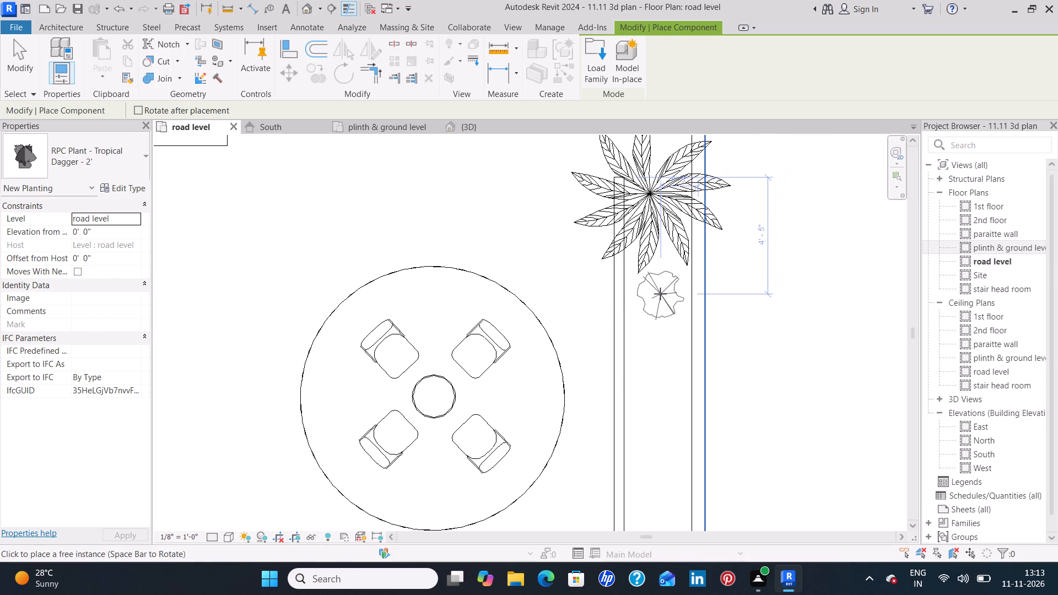
click(662, 358)
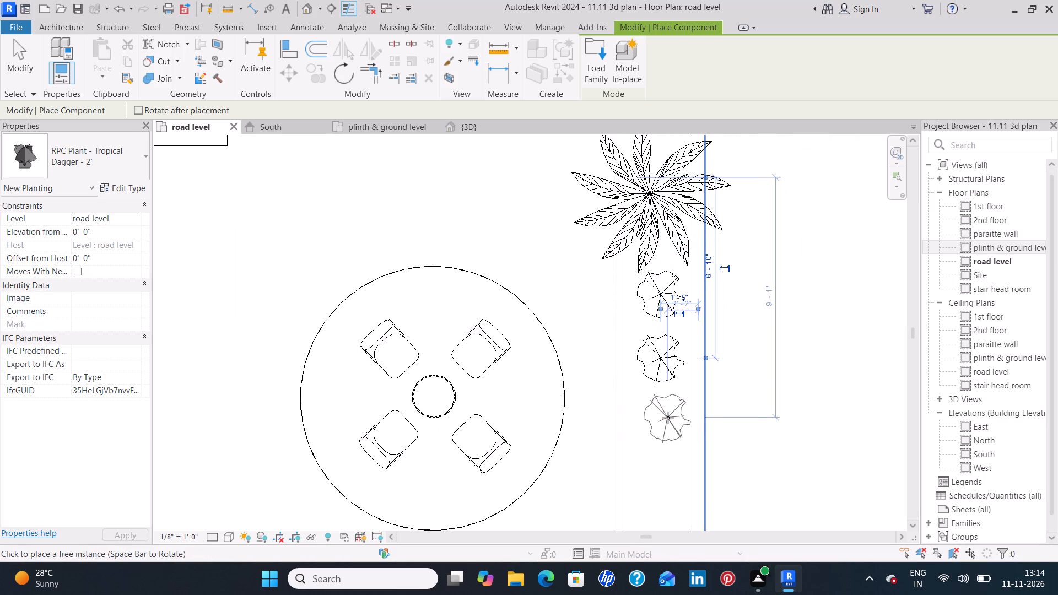
click(667, 420)
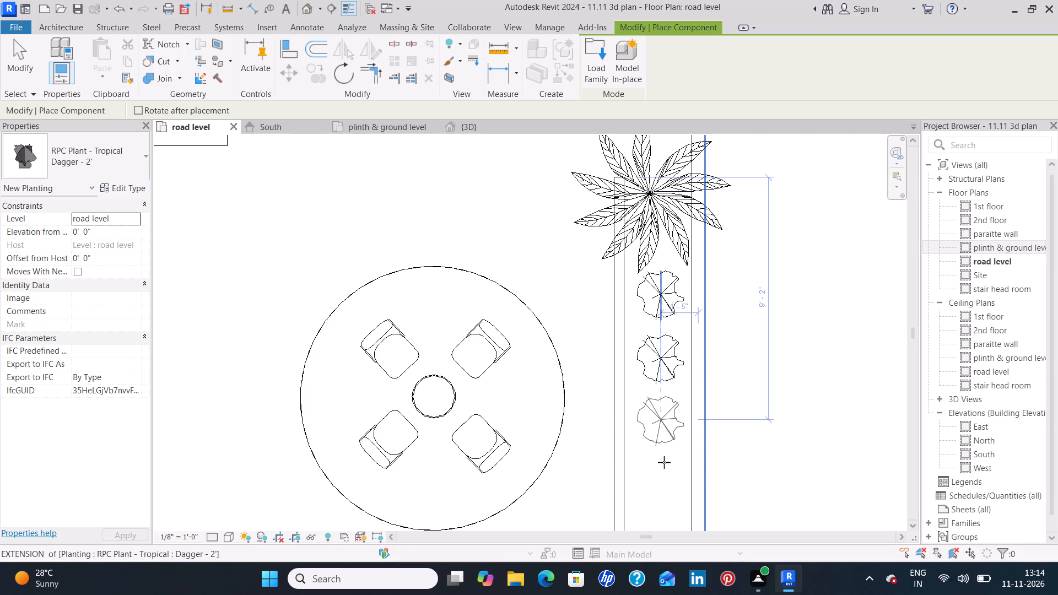
middle_drag(663, 479, 625, 306)
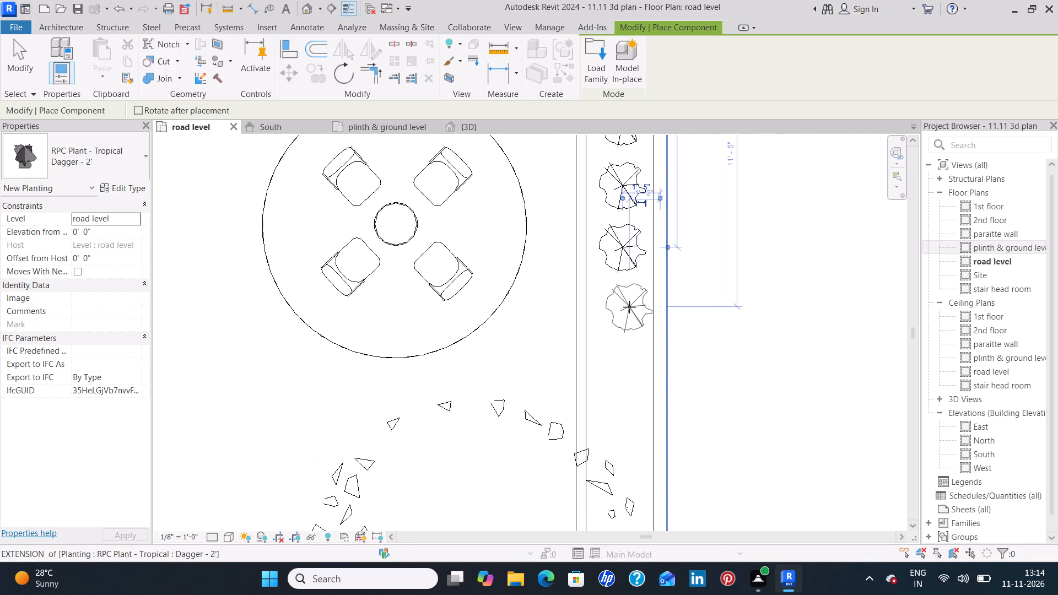
click(626, 306)
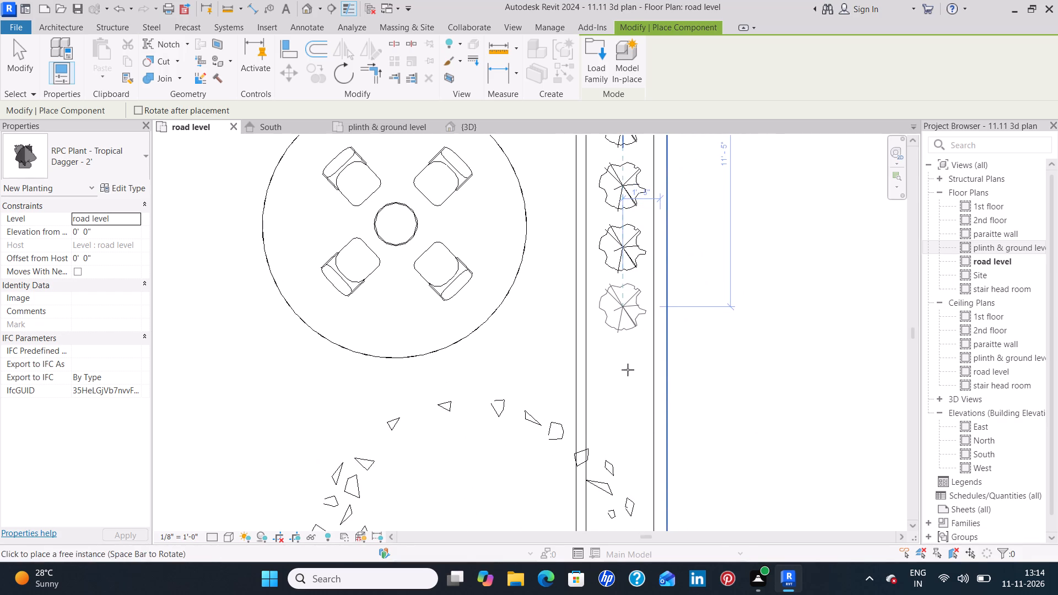
click(625, 370)
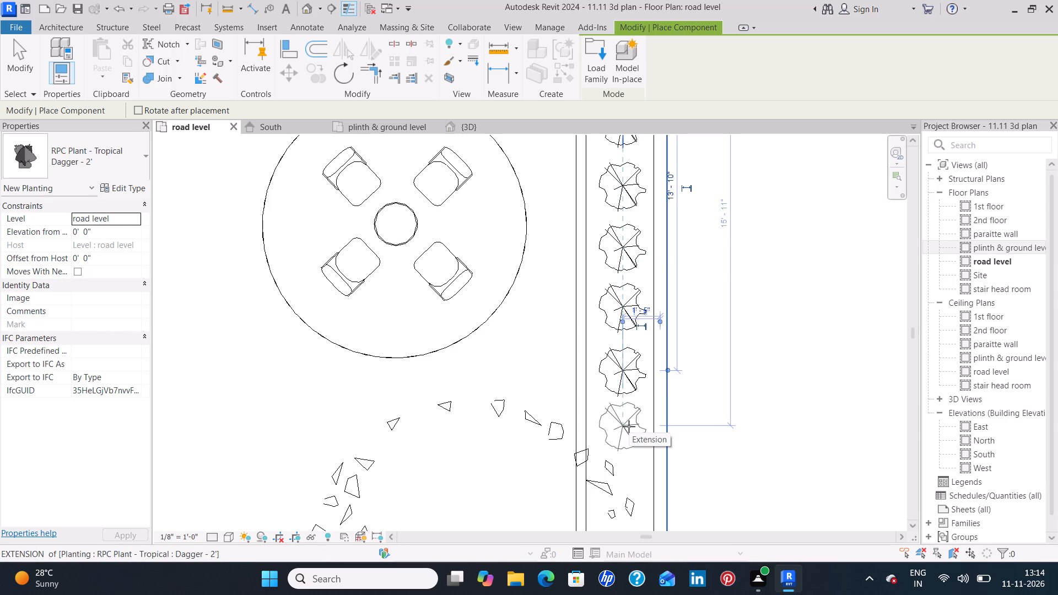
click(627, 431)
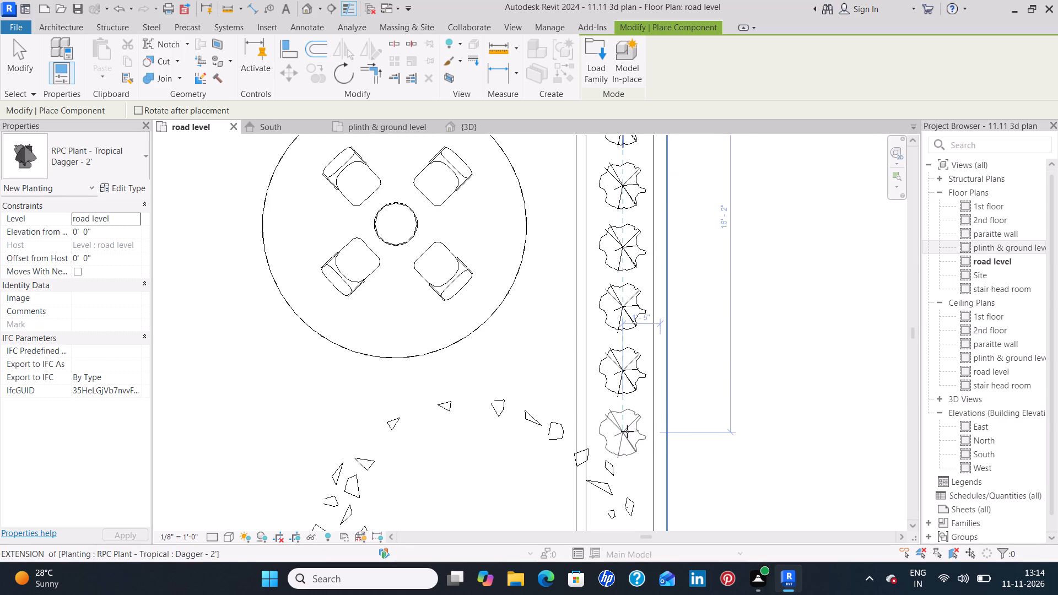
Extend the dagger row with four more aligned plants, ending about 1'-2" south of the low inner wall's south end.
middle_drag(622, 433, 601, 238)
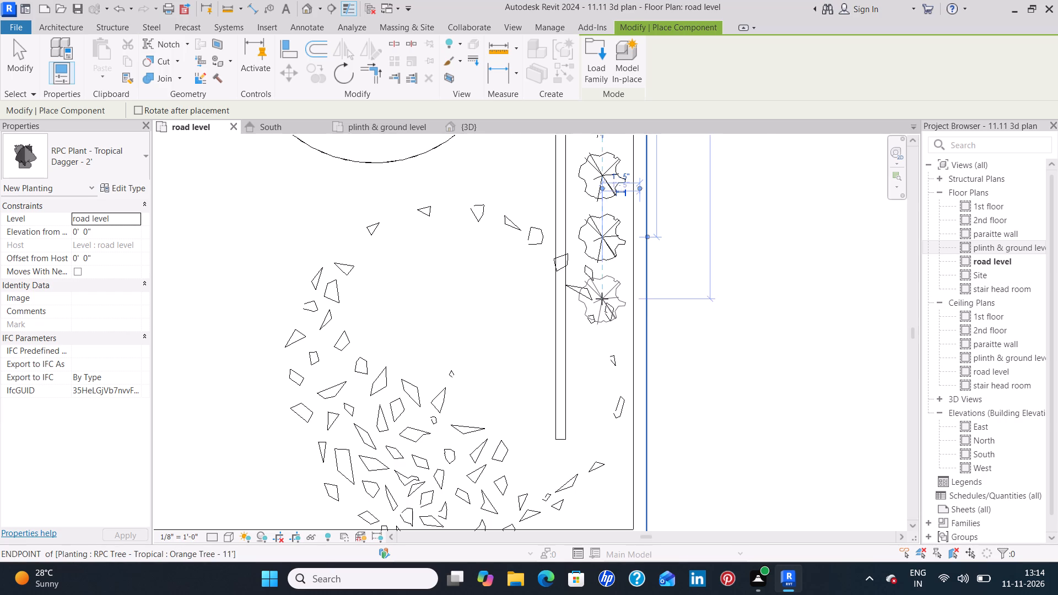
scroll(602, 299, up, 3)
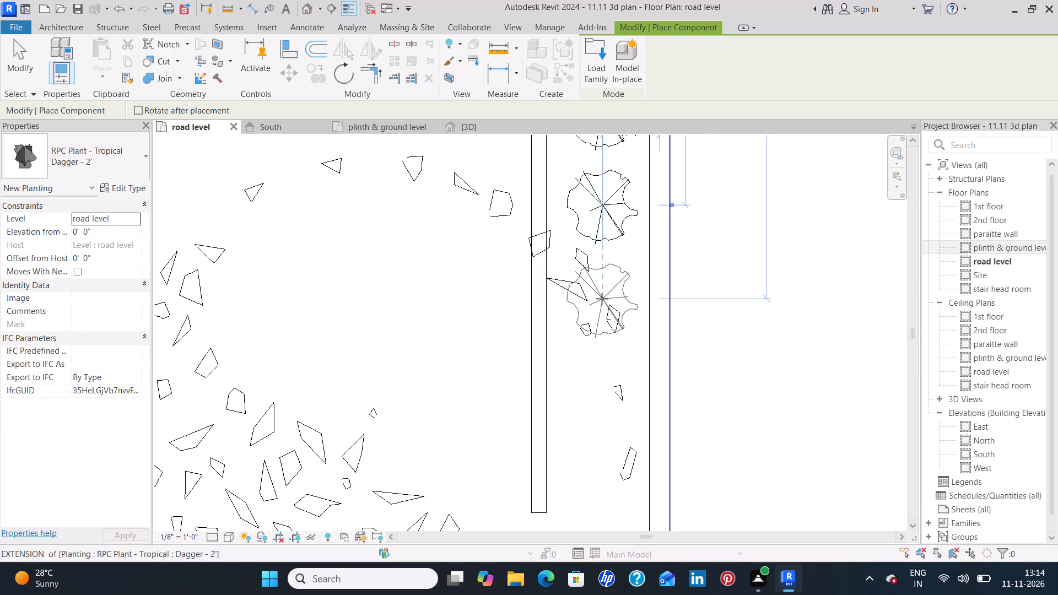
click(602, 299)
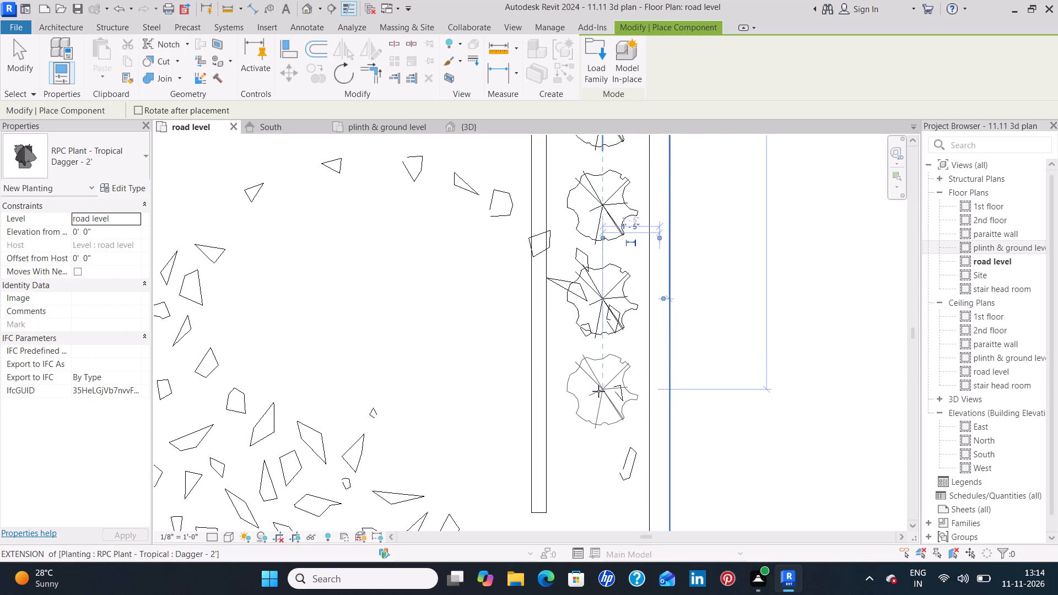
click(598, 392)
middle_drag(586, 361, 550, 164)
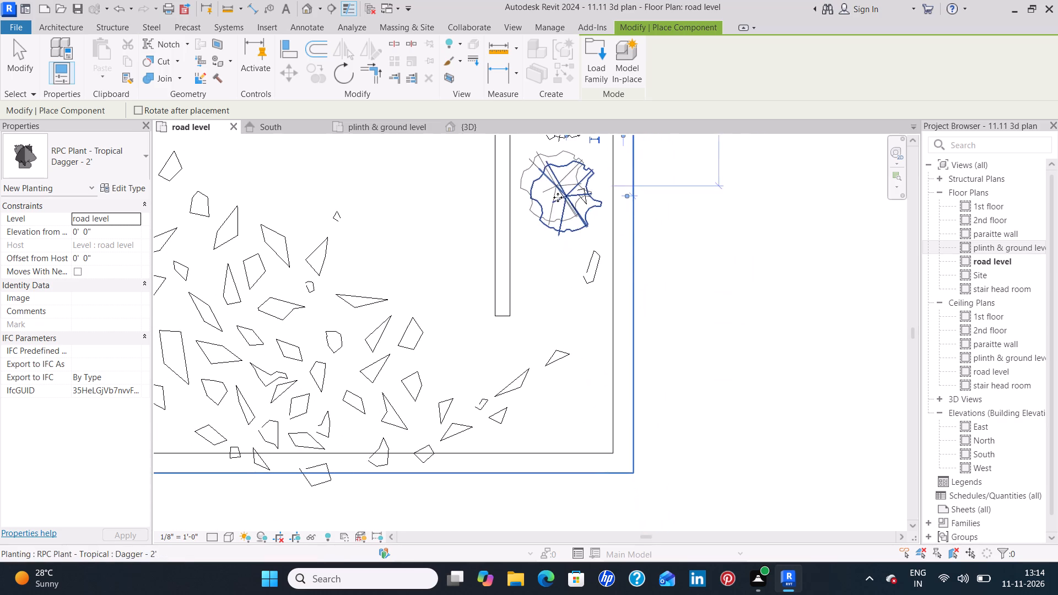
click(568, 276)
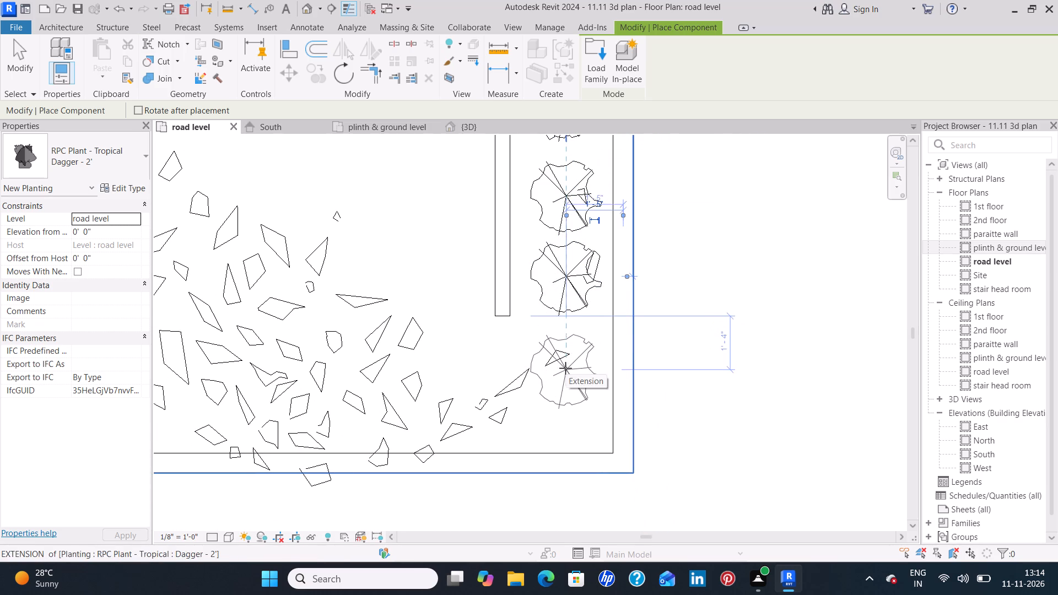
click(566, 364)
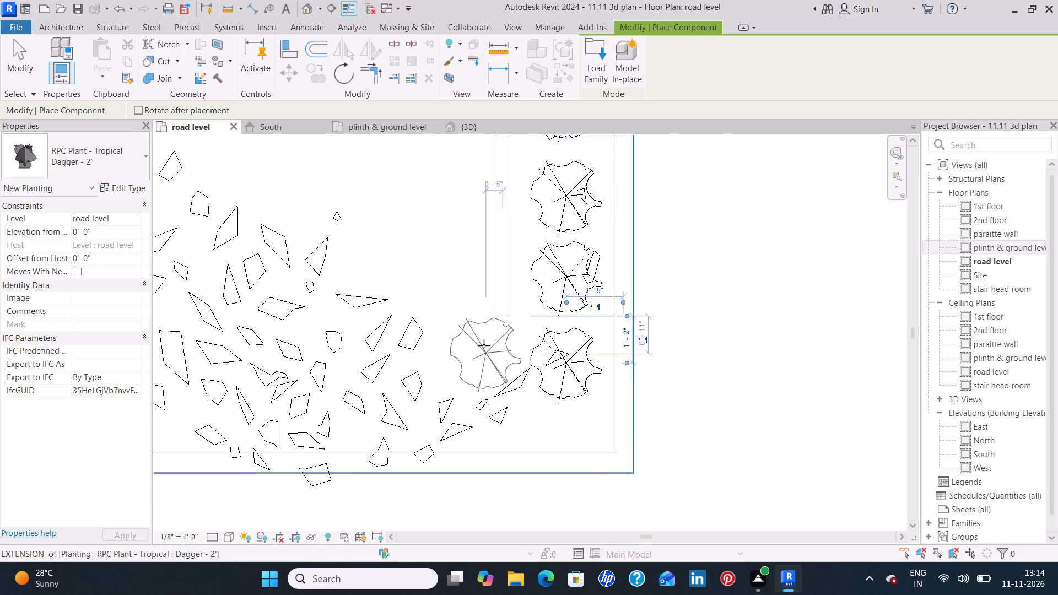
scroll(480, 333, down, 5)
scroll(424, 306, down, 8)
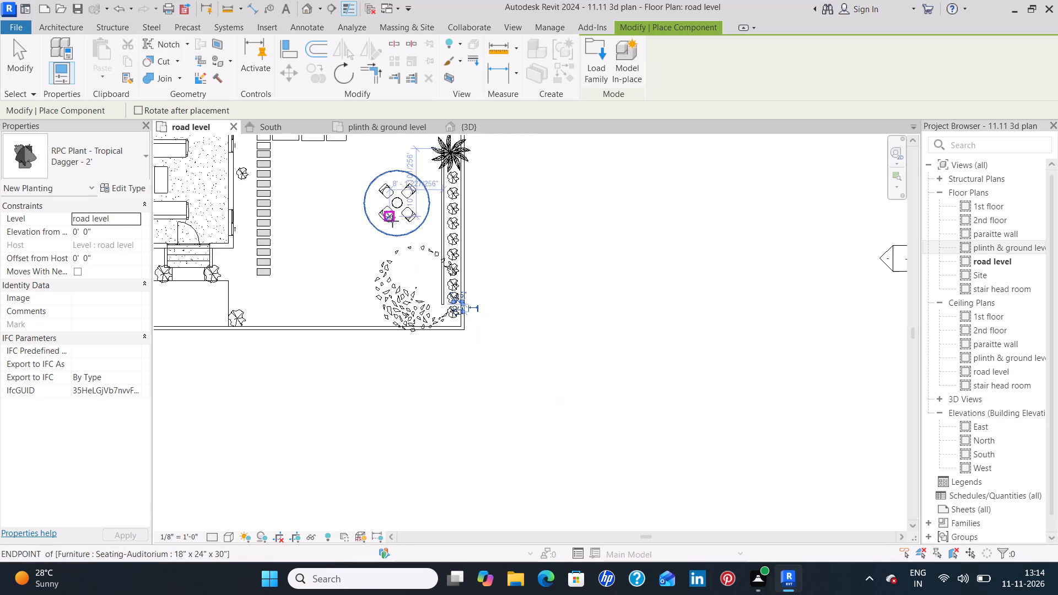
middle_drag(407, 267, 438, 340)
key(Escape)
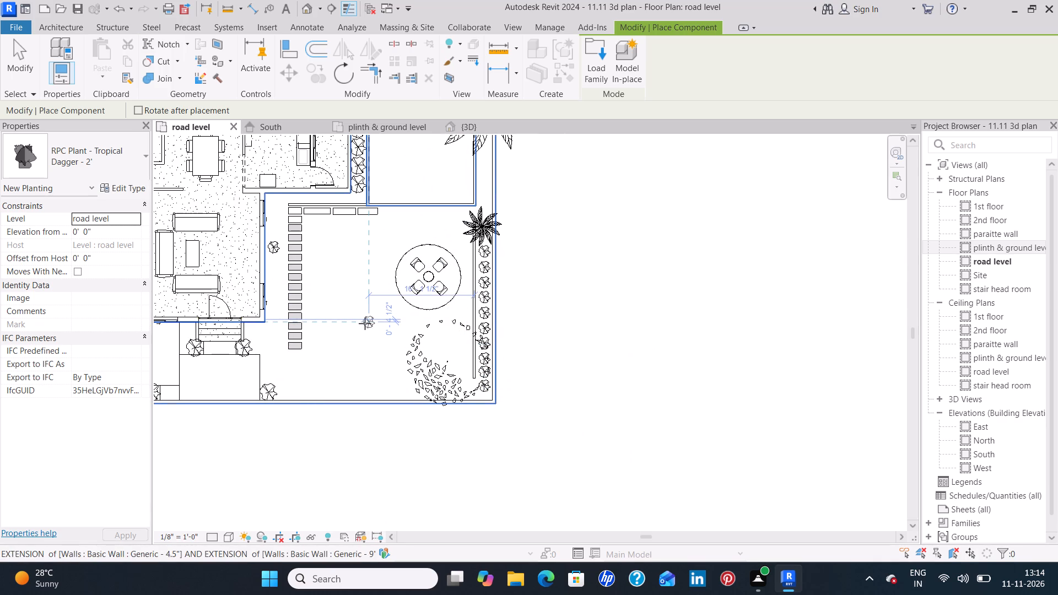
key(Escape)
Delete the single Dagger - 2' plant between the house's east wall and the stepping stones.
click(272, 247)
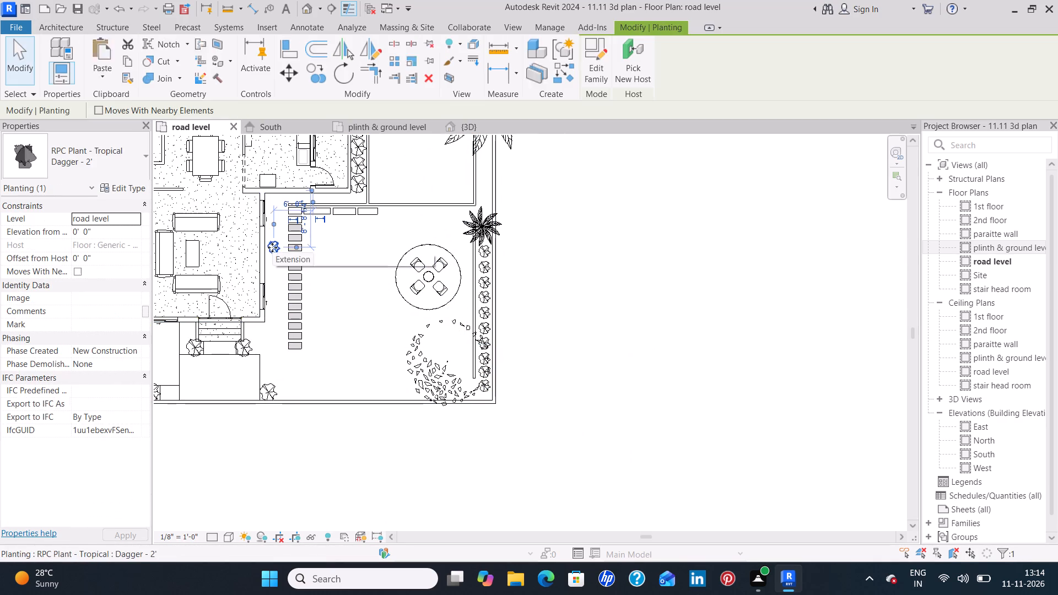
key(Delete)
Place one Honey Myrtle - 4.5' plant in the house's inner corner, just west of the northernmost stepping stones.
middle_drag(315, 291, 412, 281)
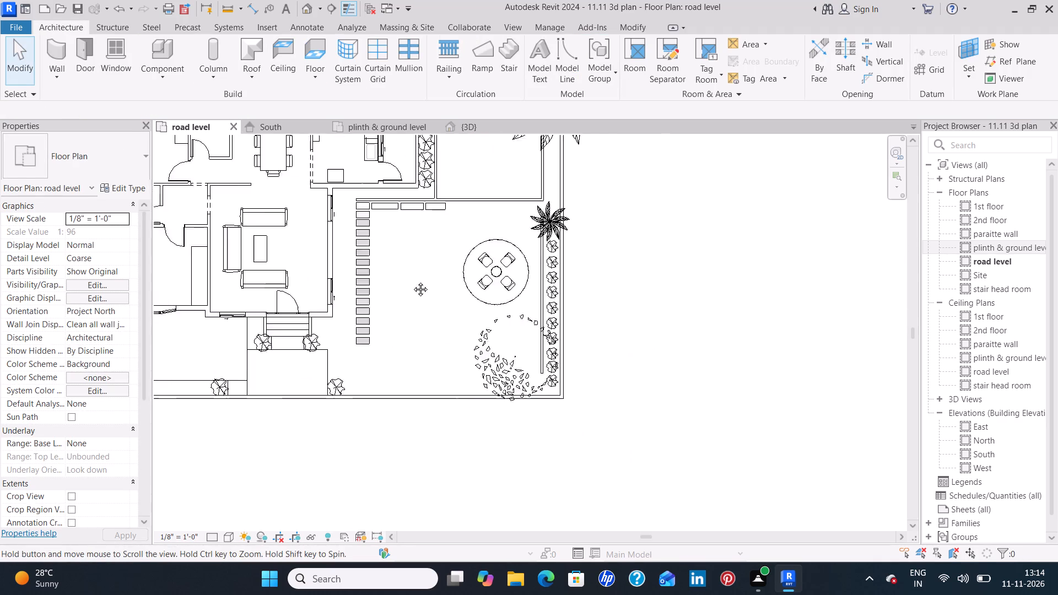
middle_drag(412, 281, 467, 279)
scroll(471, 275, down, 4)
middle_drag(474, 274, 477, 345)
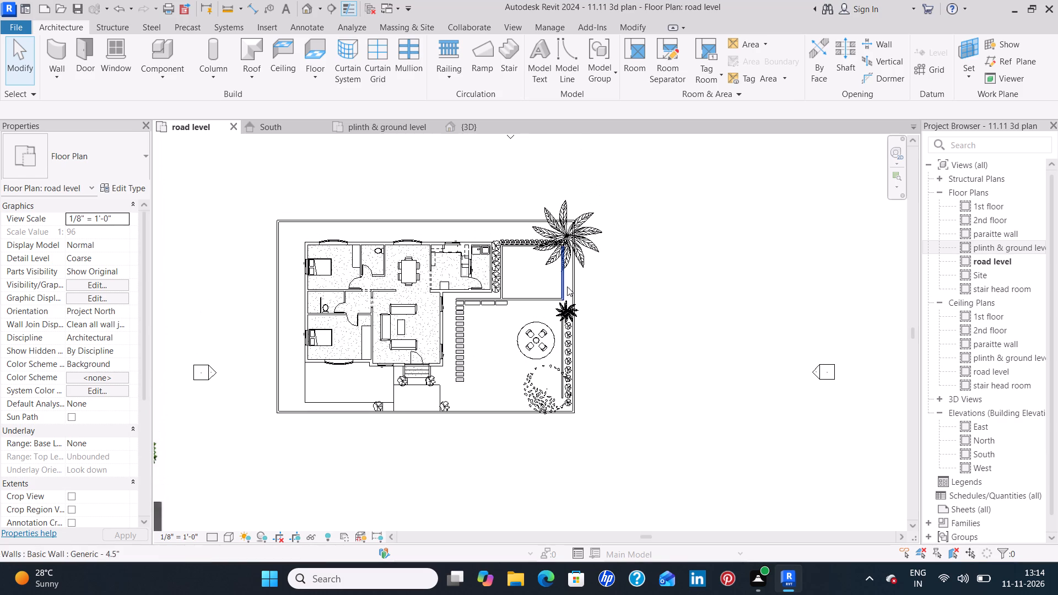
scroll(527, 285, up, 6)
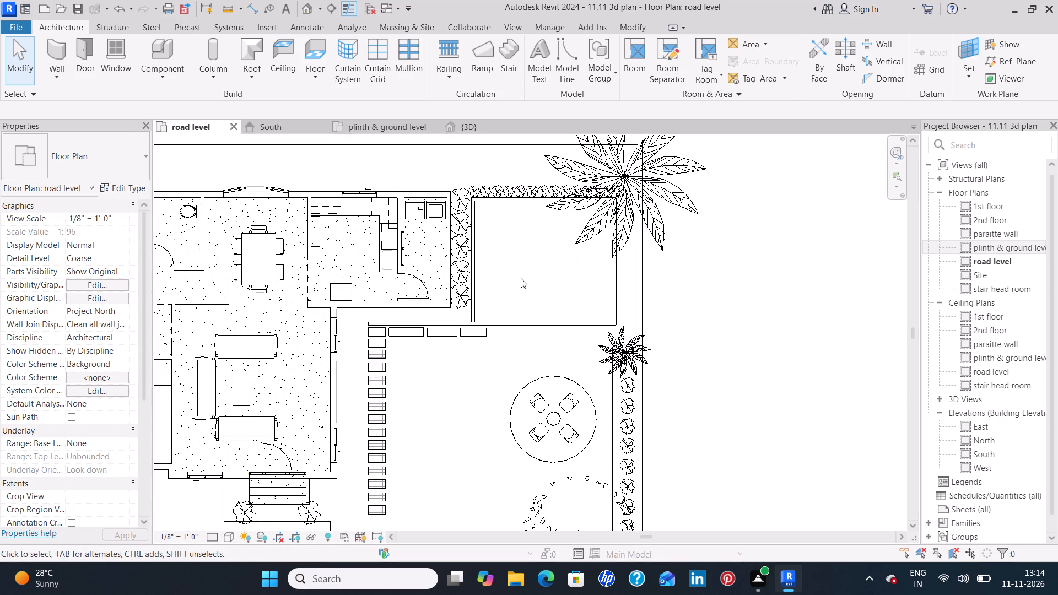
scroll(521, 278, down, 2)
scroll(413, 293, up, 3)
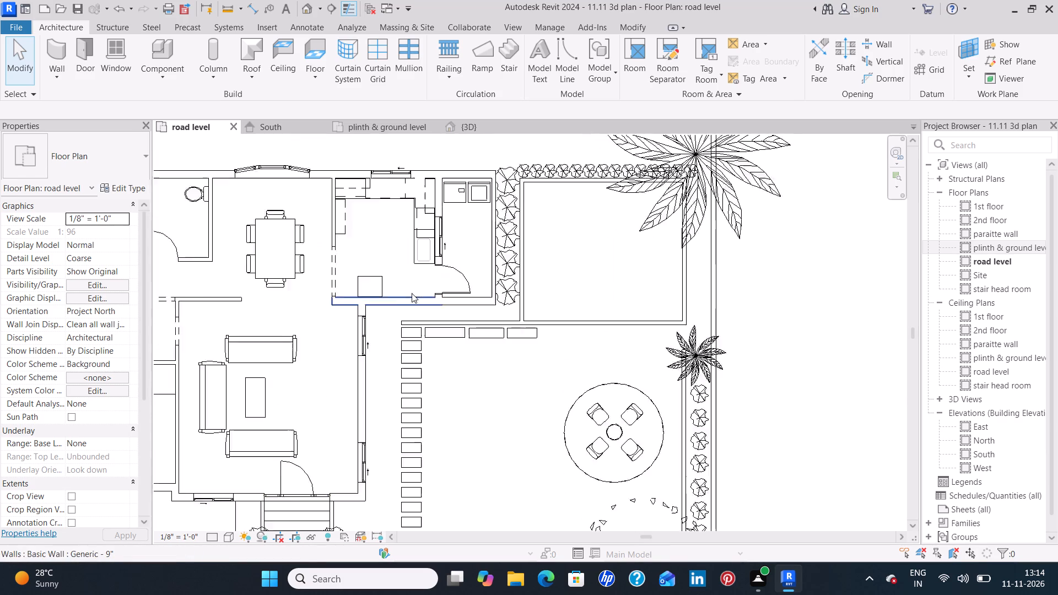
scroll(412, 293, up, 1)
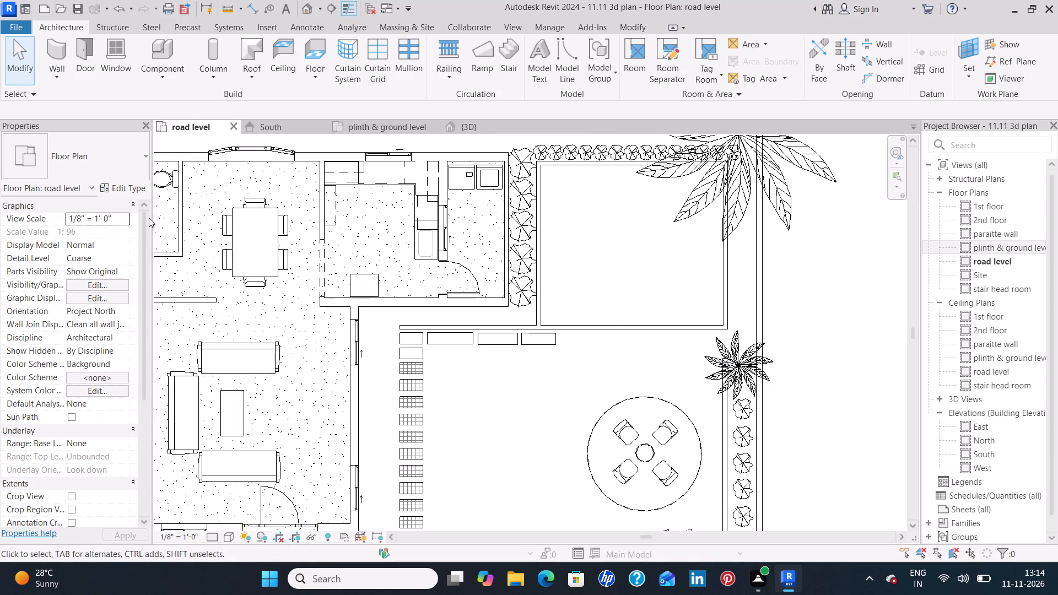
click(161, 55)
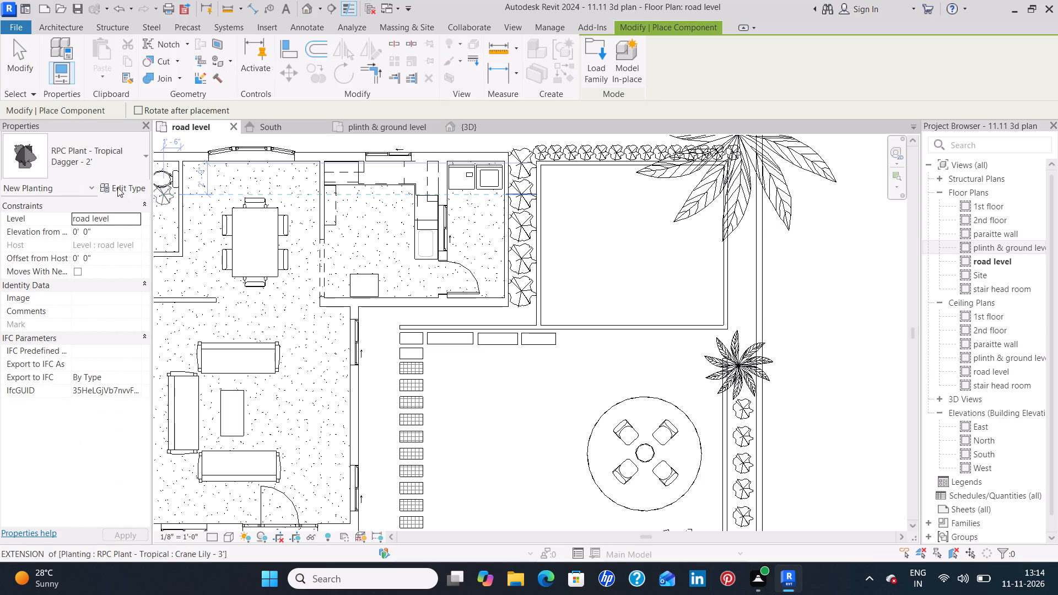
click(118, 170)
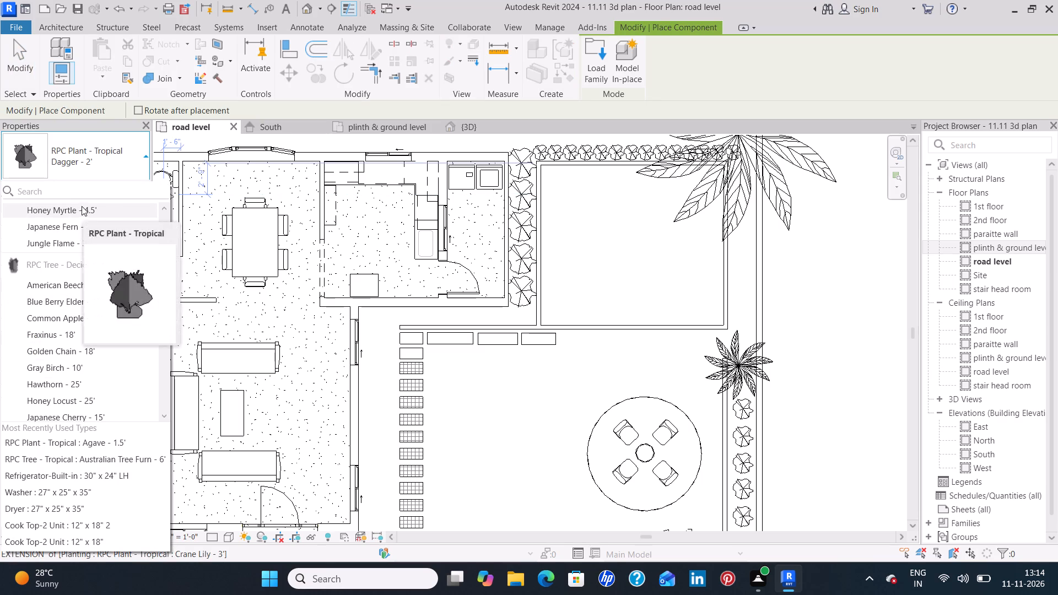
click(71, 213)
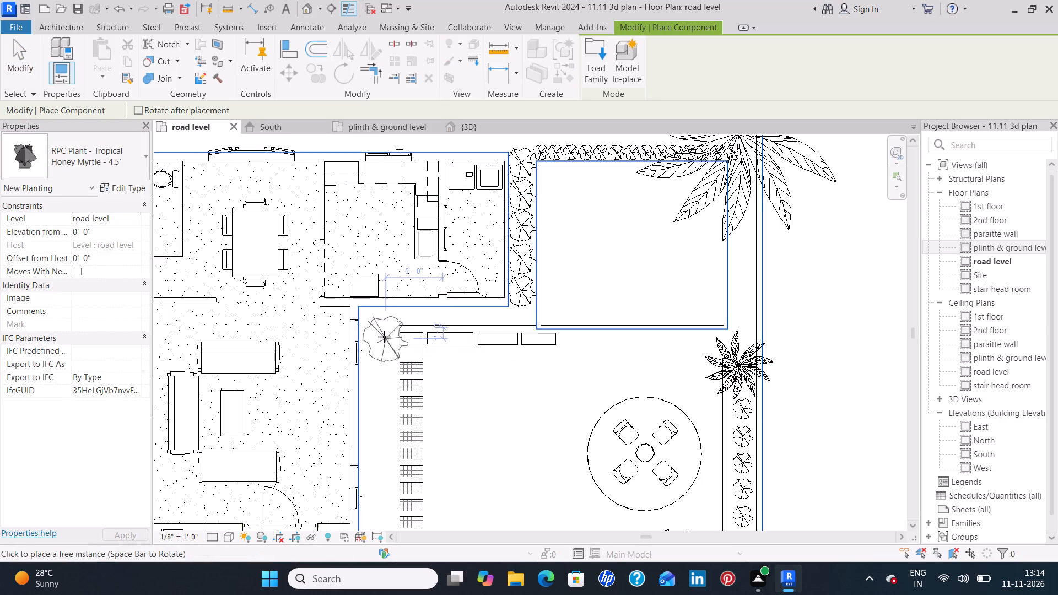
click(384, 337)
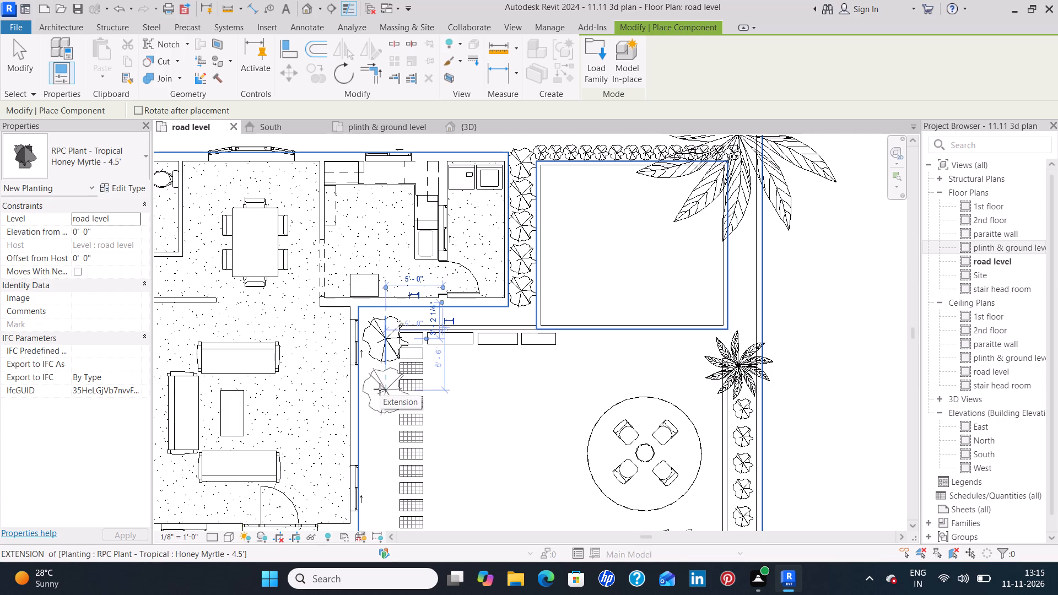
key(Escape)
key(Escape)
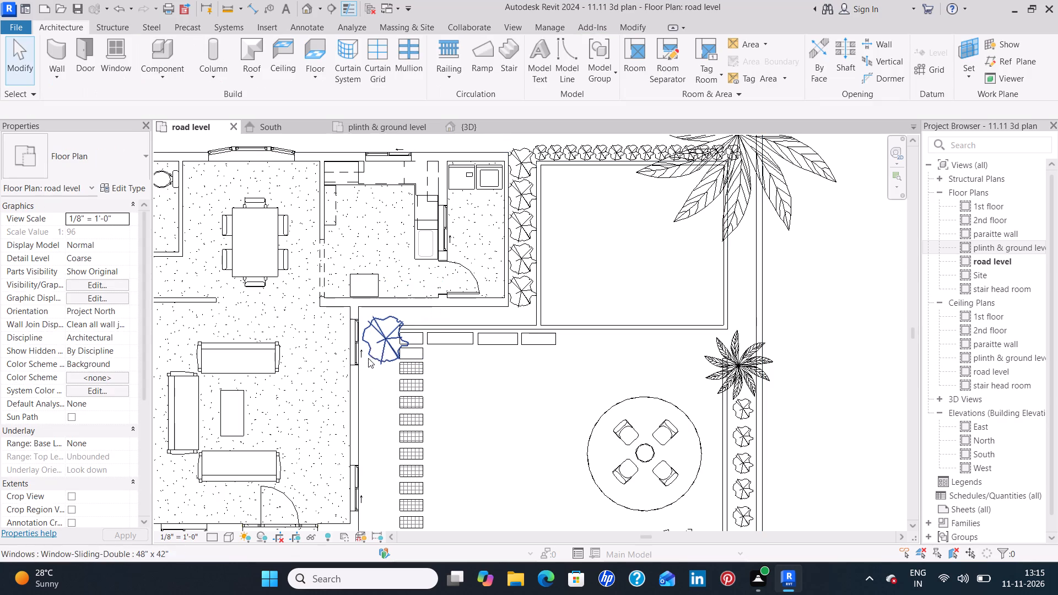
Nudge the honey myrtle 4" west and 6" north, closer to the house's inner corner.
click(380, 348)
scroll(389, 336, up, 9)
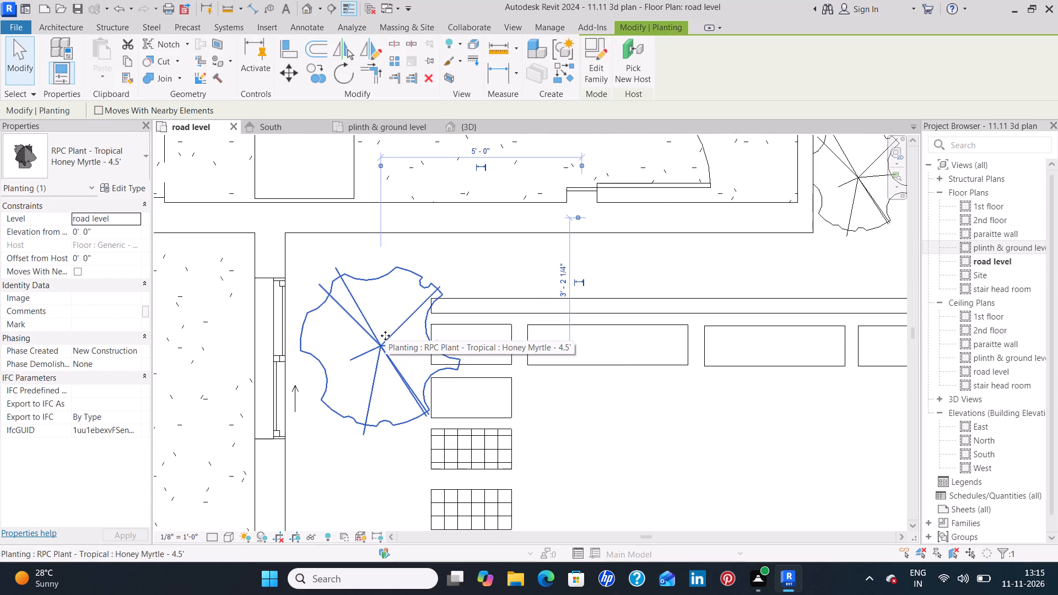
key(Left)
key(Left)
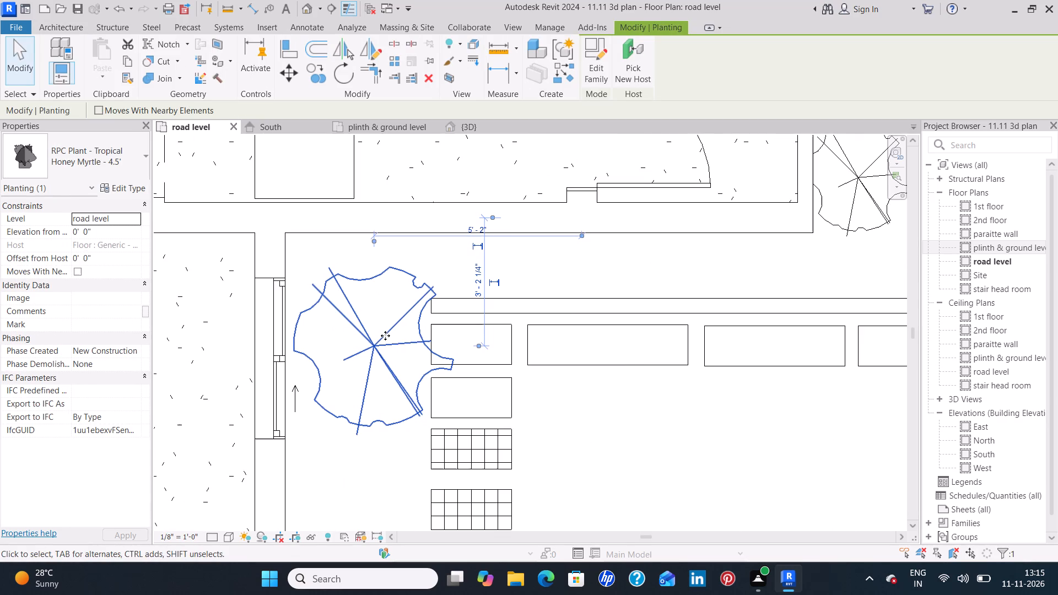
key(Up)
key(Up)
key(Up)
key(Up)
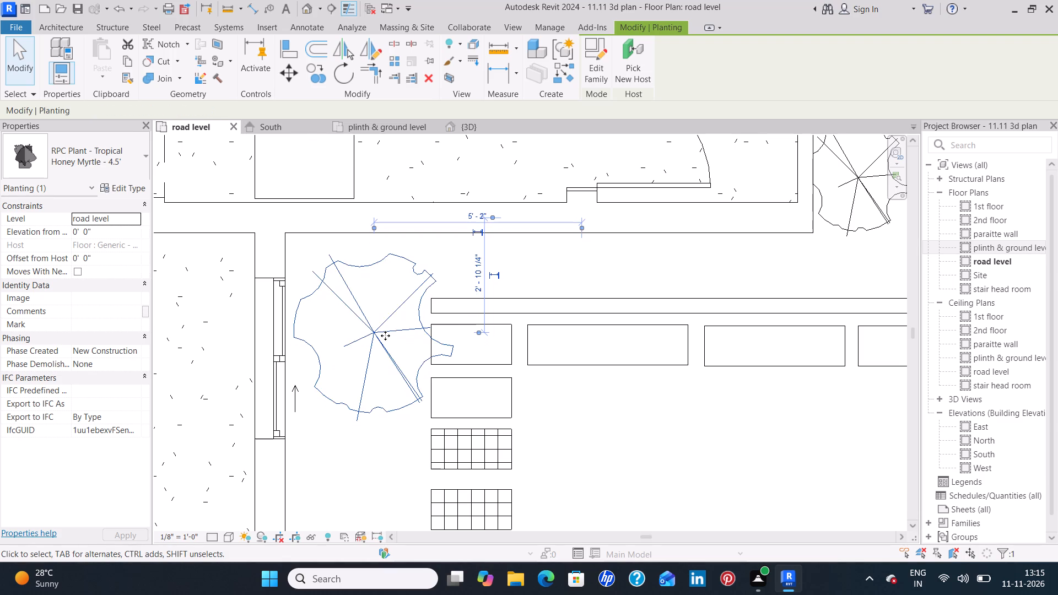
key(Up)
key(Left)
key(Left)
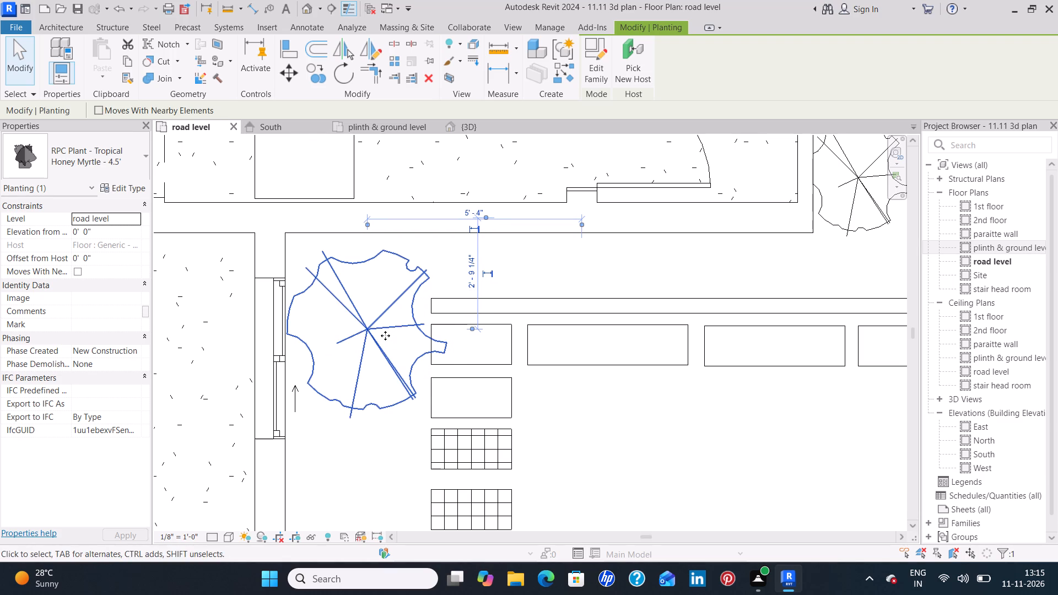
key(Up)
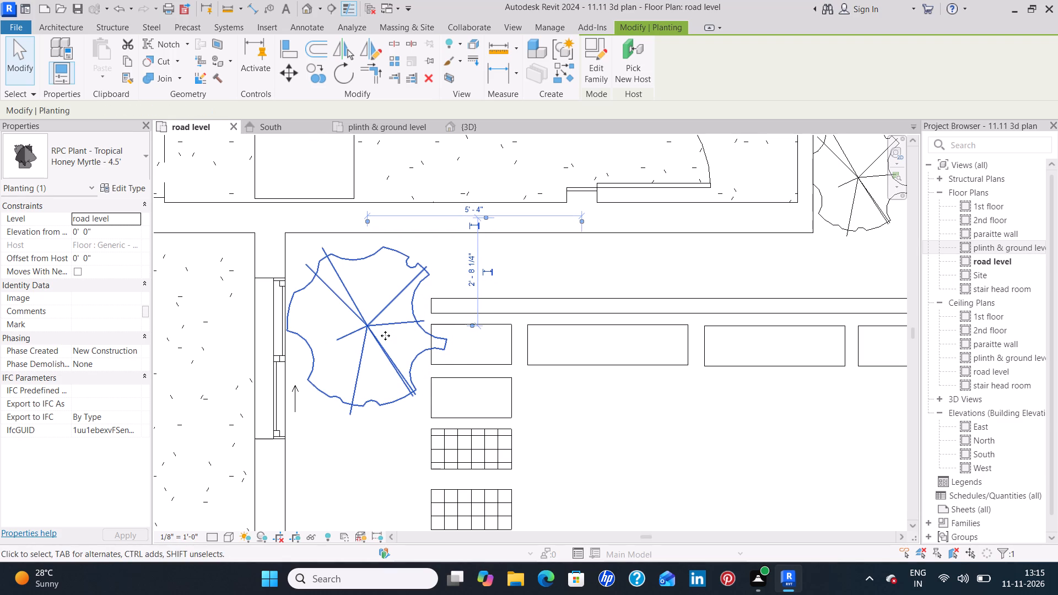
Place four more Honey Myrtle - 4.5' plants in line down the house's east wall, about 5' apart, ending about 2' past its southeast corner.
key(c)
key(s)
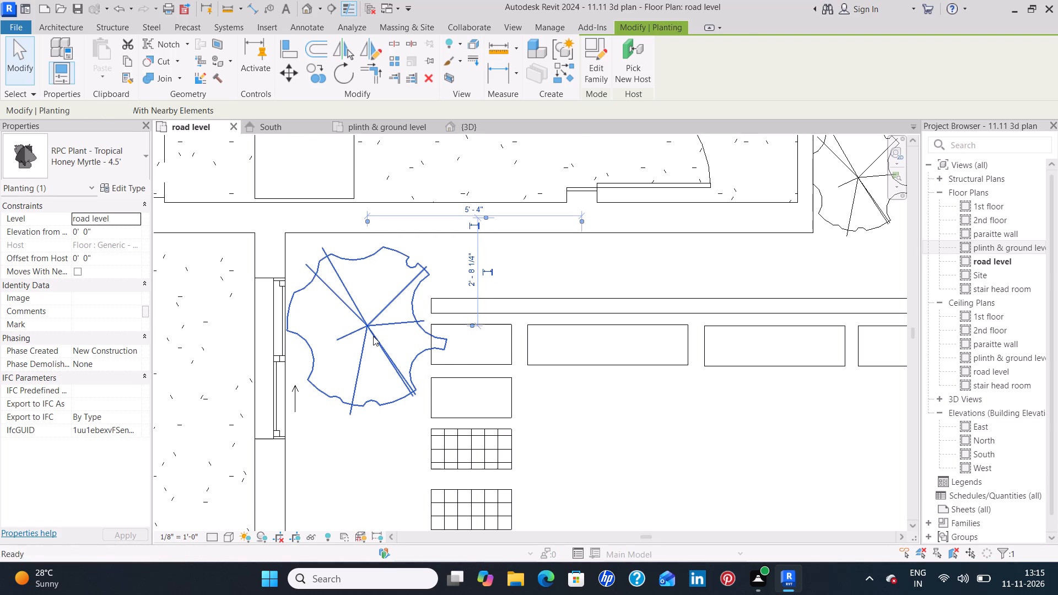
middle_drag(359, 505, 374, 204)
scroll(374, 204, down, 5)
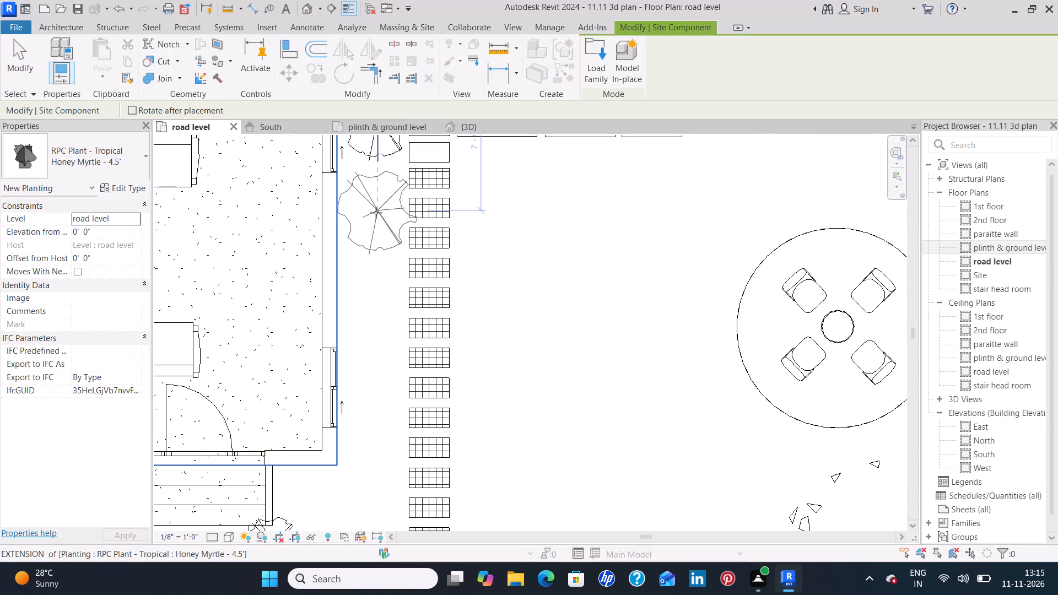
click(376, 213)
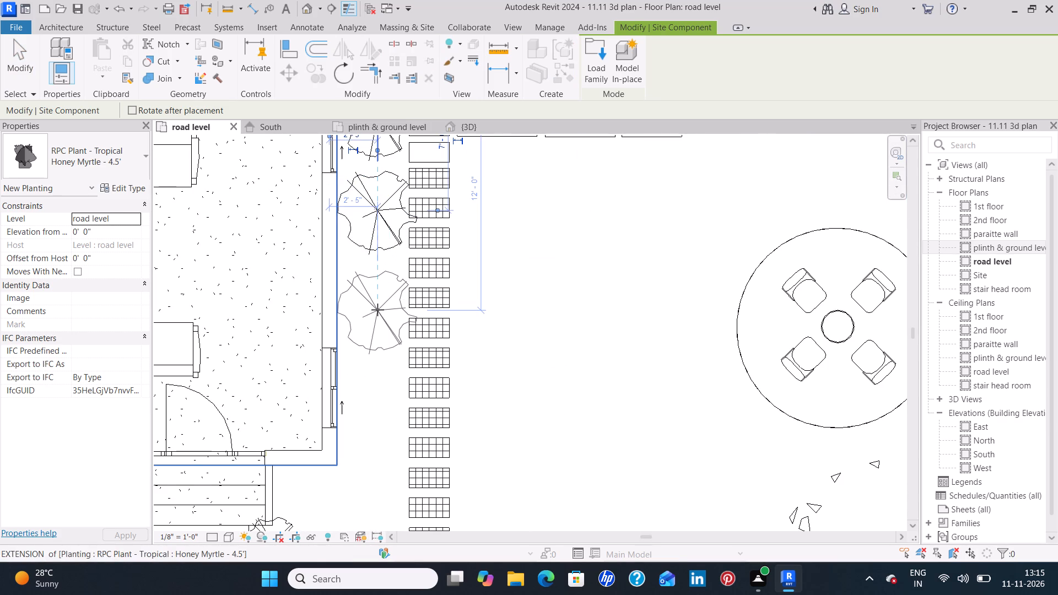
click(377, 310)
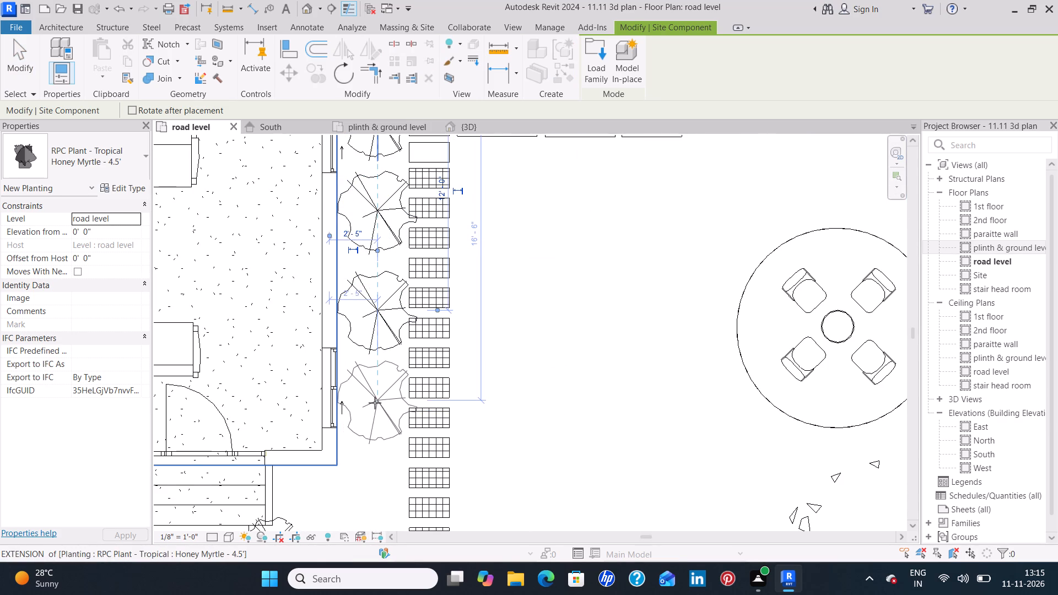
click(374, 405)
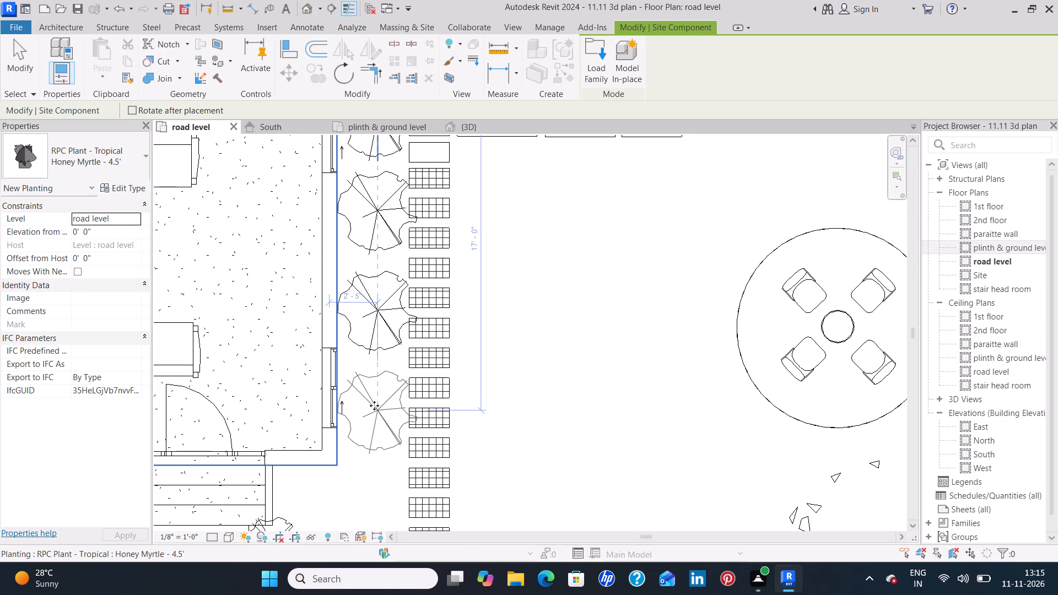
middle_drag(563, 344, 549, 198)
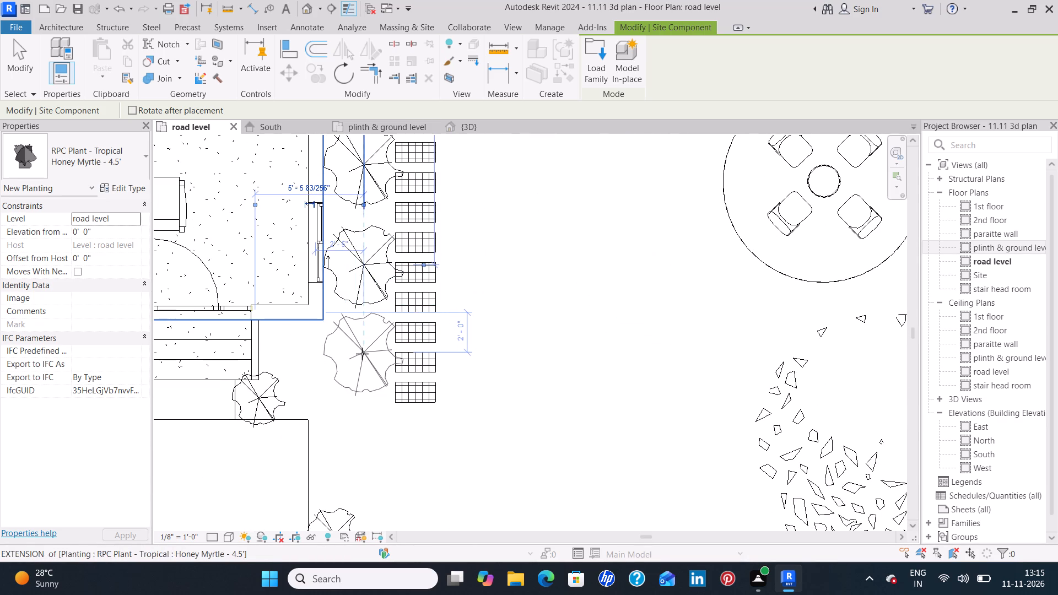
click(362, 354)
key(Escape)
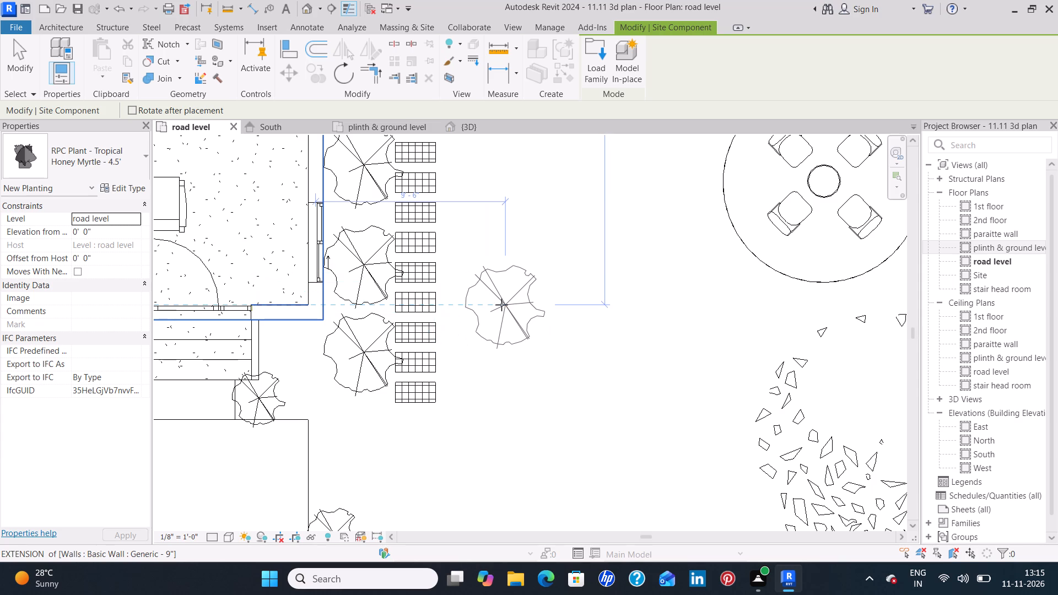
Place five Honey Myrtle - 4.5' plants about 5' apart along the south boundary wall, from the western crane lily toward the site's southwest corner.
scroll(495, 334, down, 8)
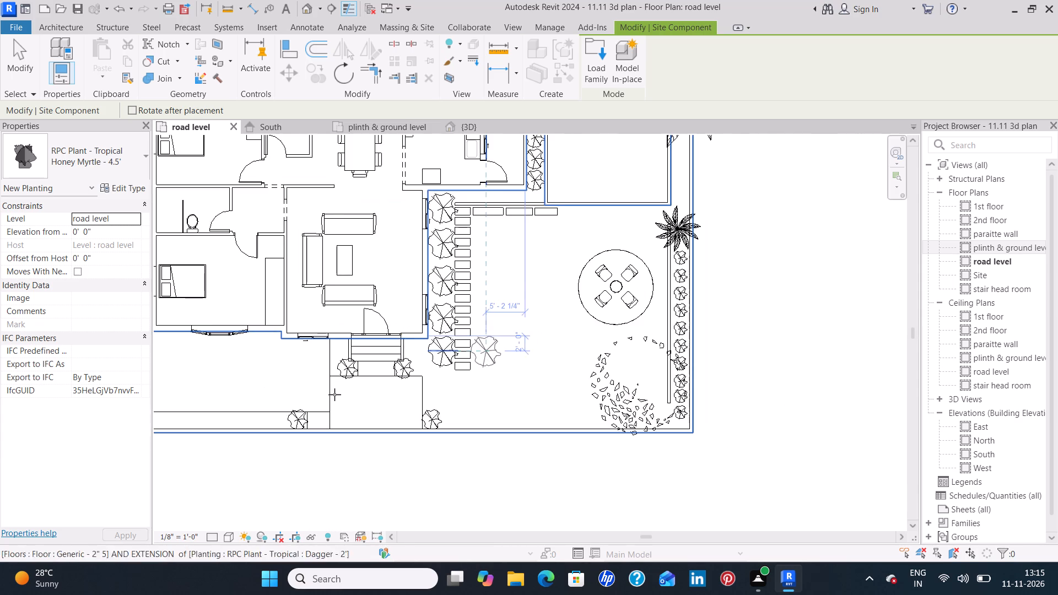
middle_drag(334, 394, 473, 369)
scroll(435, 387, up, 3)
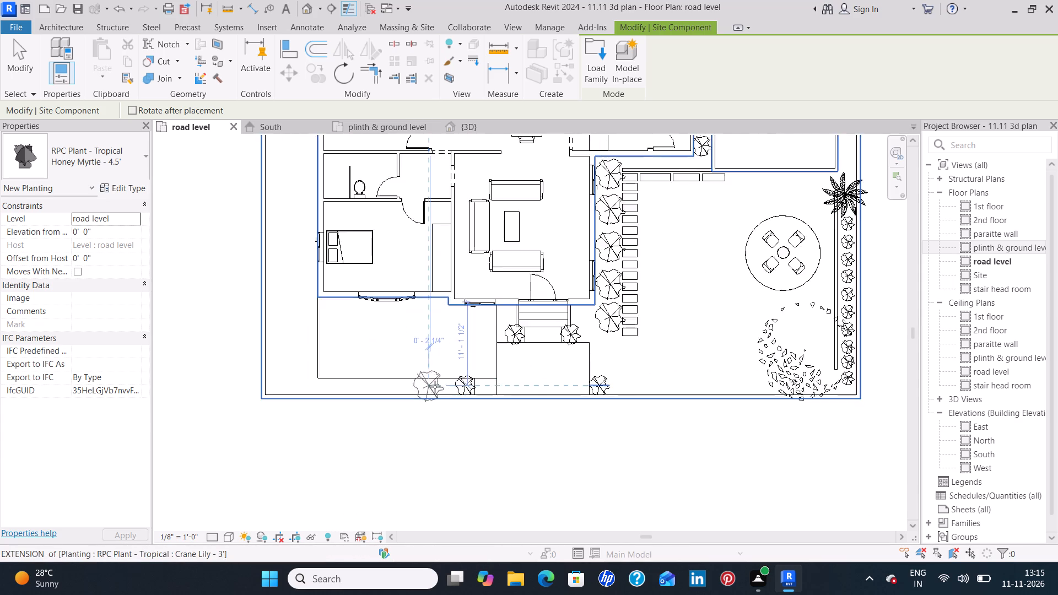
scroll(439, 385, up, 3)
click(436, 385)
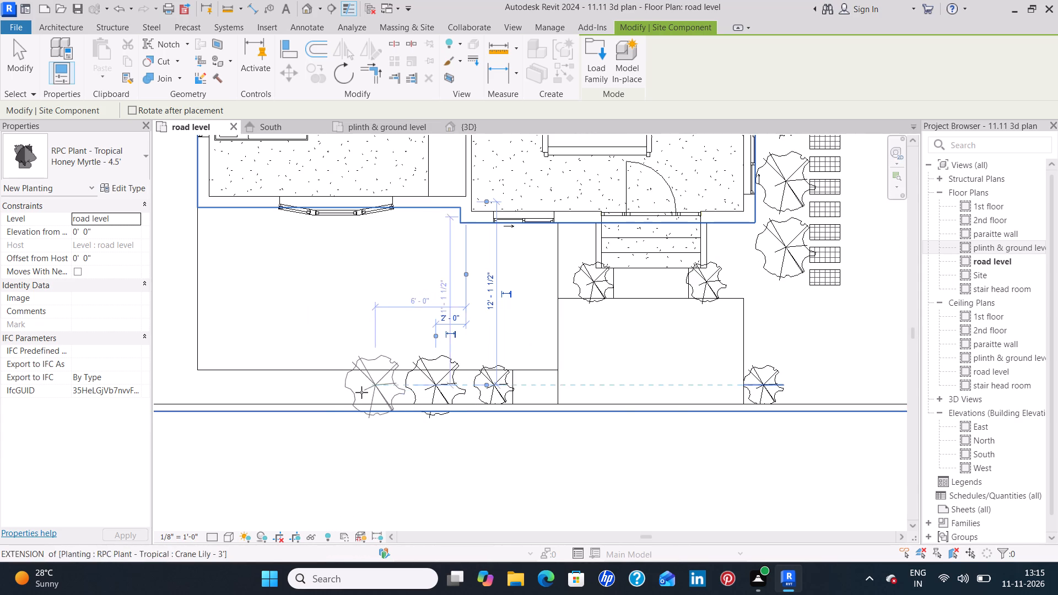
click(360, 386)
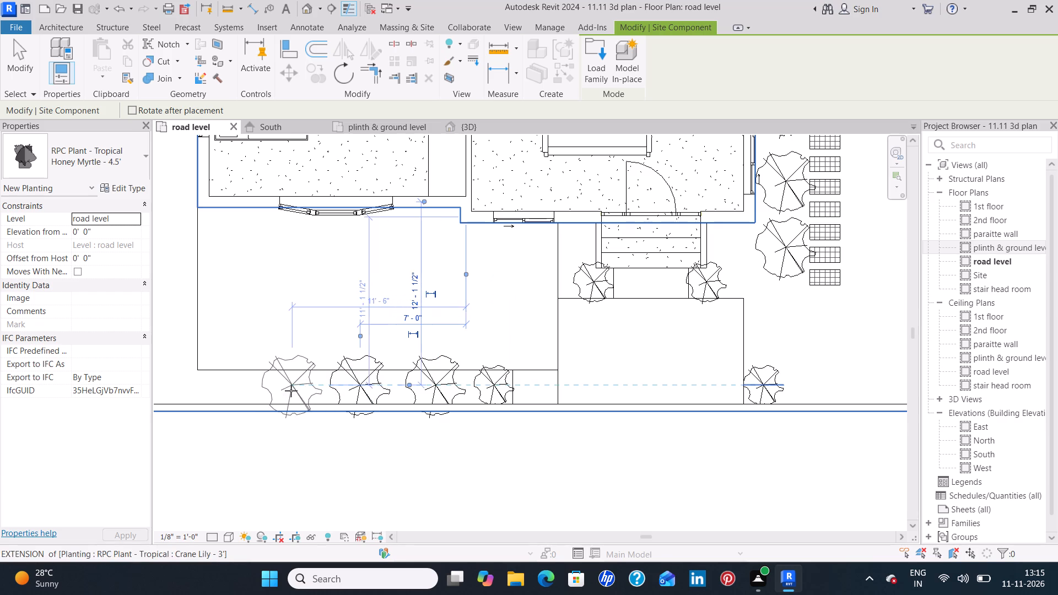
click(287, 391)
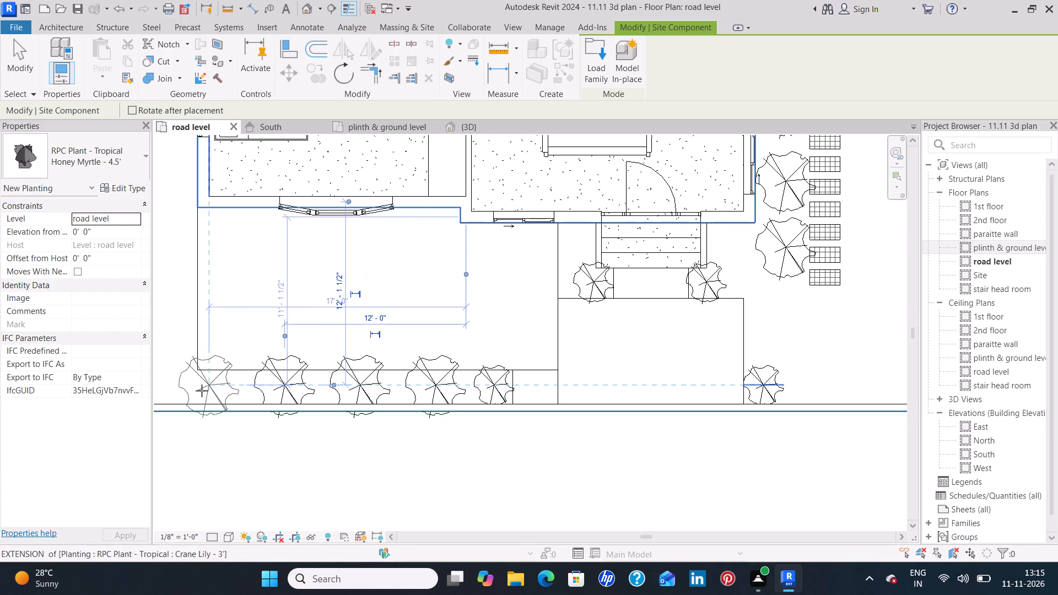
click(209, 388)
middle_drag(209, 388, 301, 380)
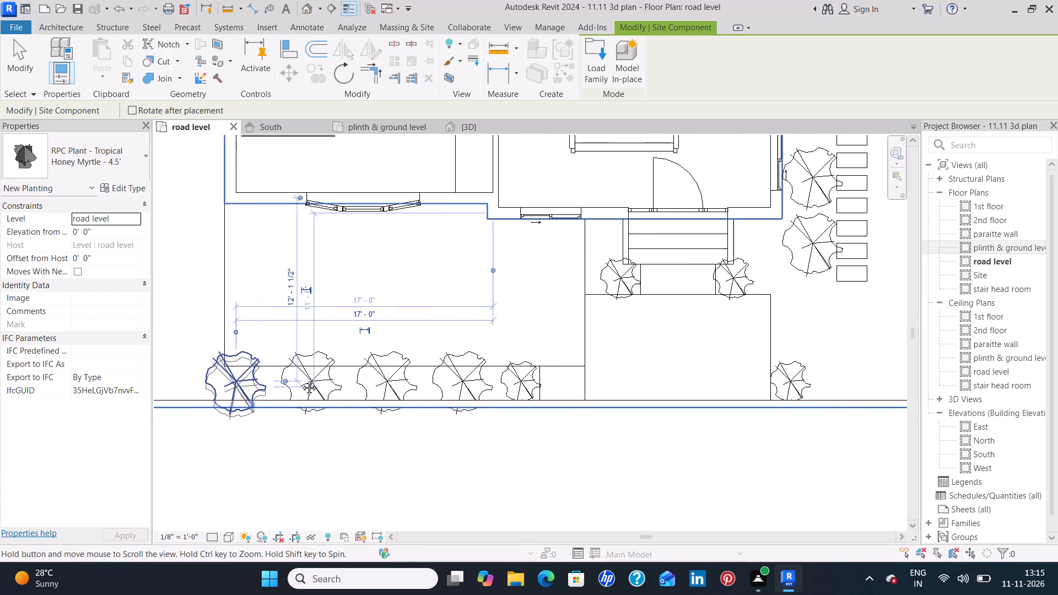
middle_drag(301, 380, 441, 365)
click(360, 359)
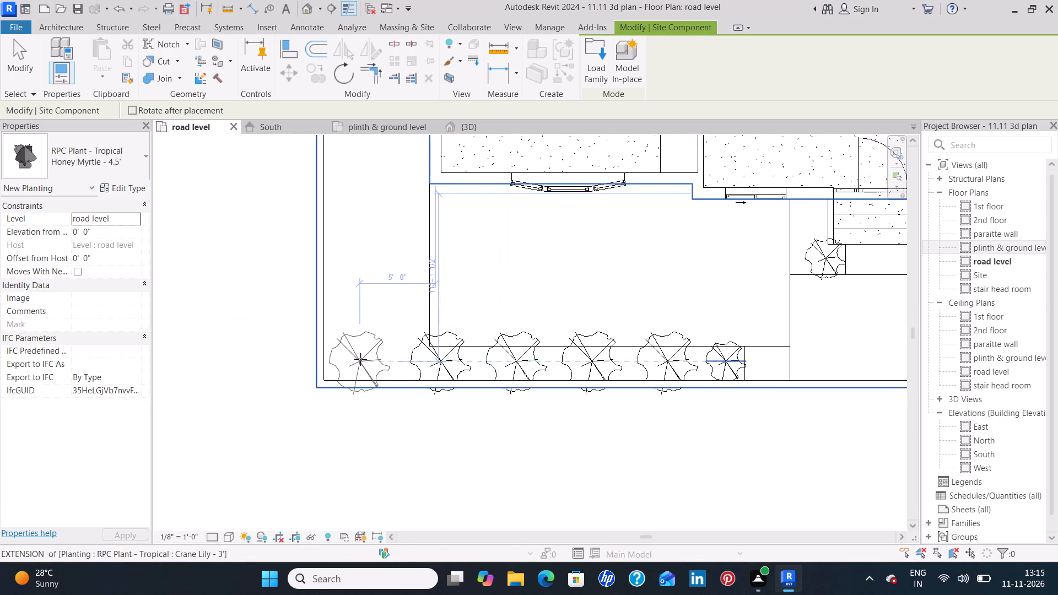
key(Escape)
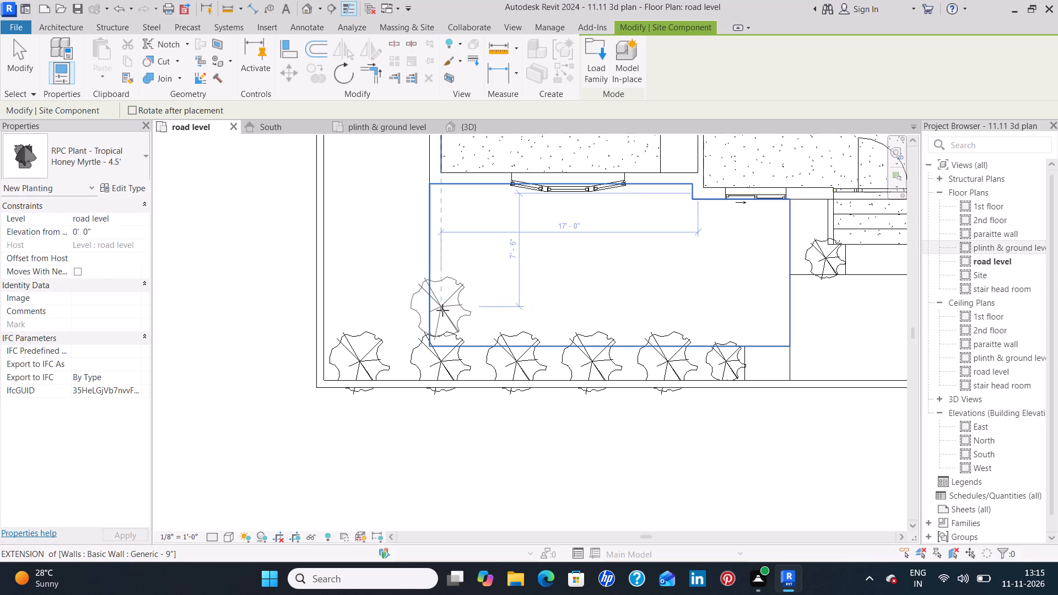
key(Escape)
Place five Japanese Fern - 2.5' plants about 2'-6" apart in the strip between the house wall and the low wall north of the stepping stones.
scroll(436, 317, down, 3)
middle_drag(571, 307, 404, 419)
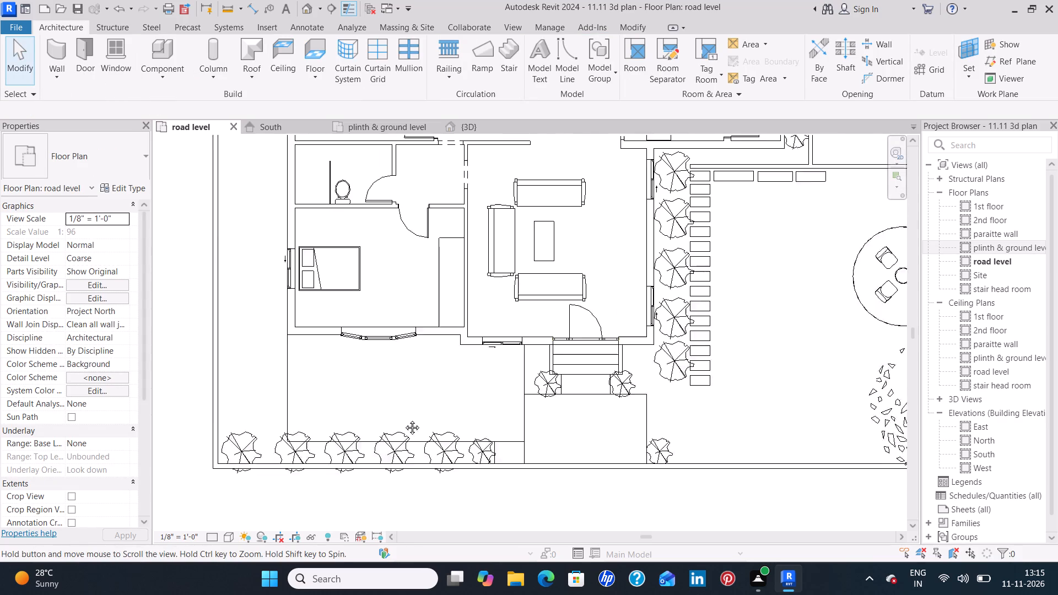
middle_drag(404, 419, 408, 419)
middle_drag(826, 381, 681, 427)
scroll(662, 428, down, 2)
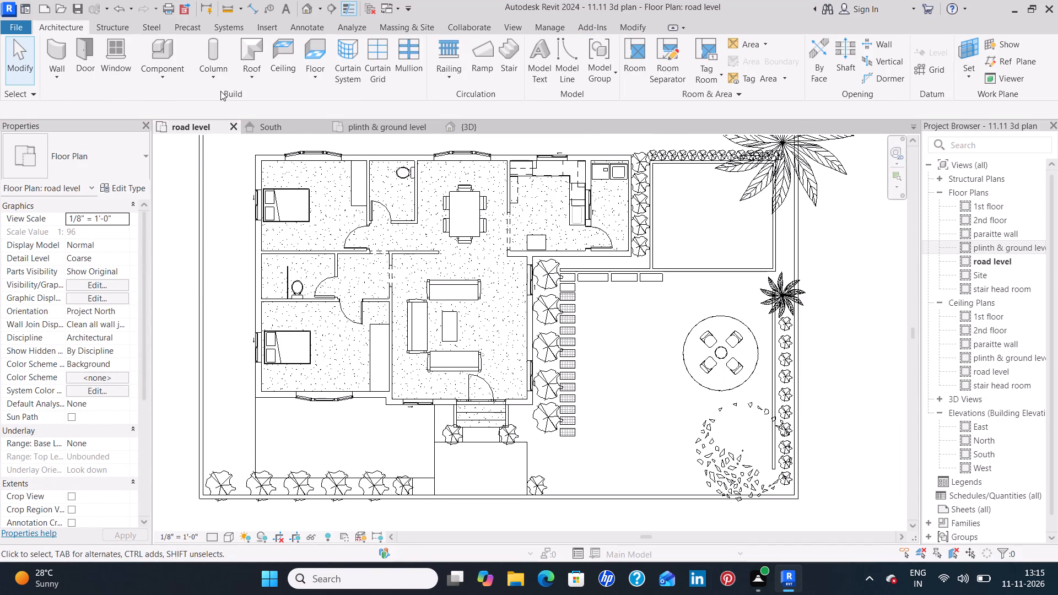
click(156, 45)
click(129, 152)
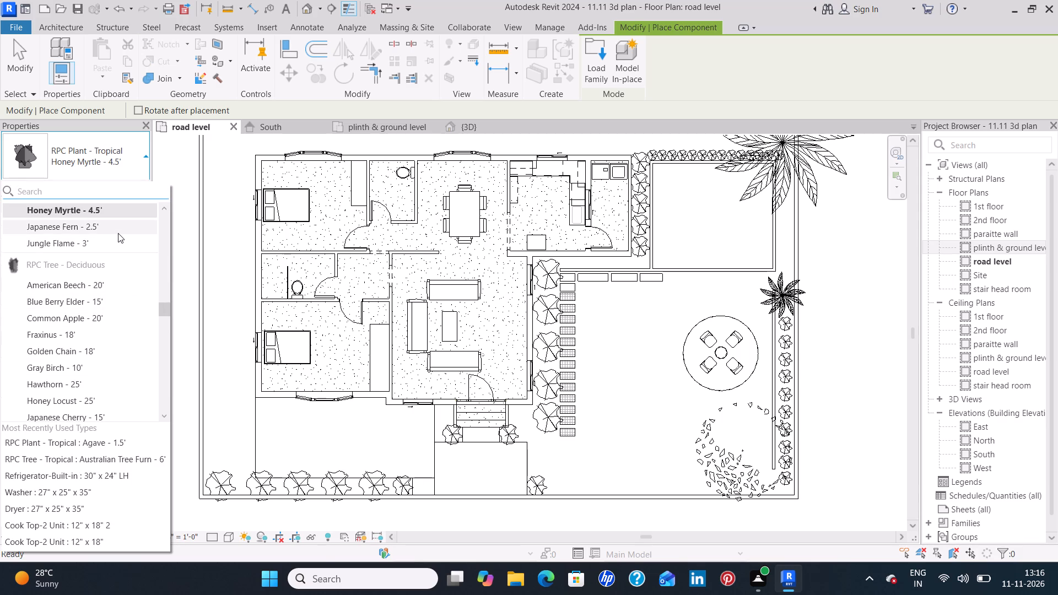
click(118, 231)
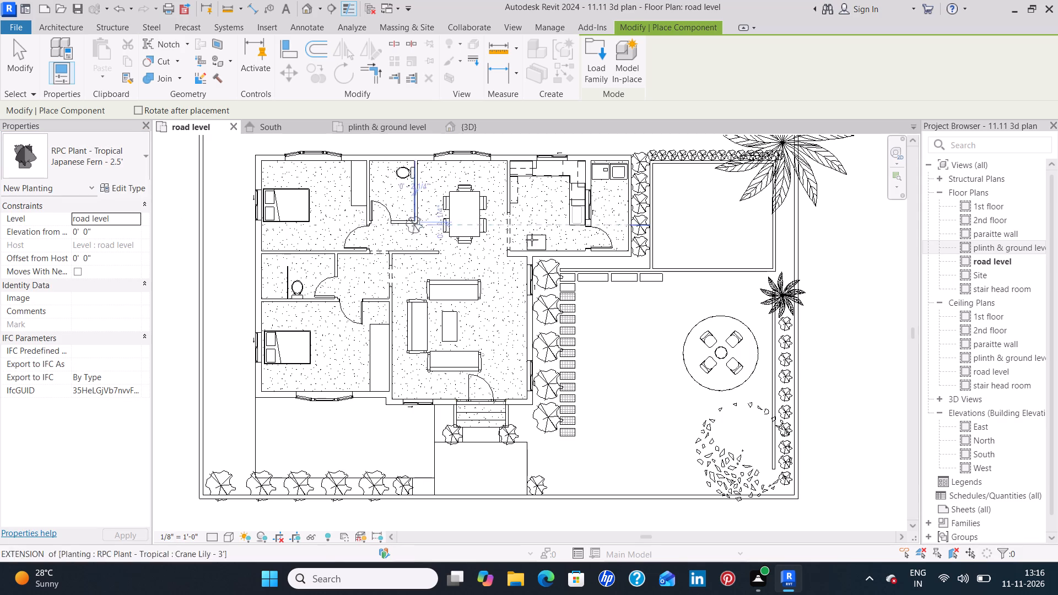
scroll(570, 270, up, 7)
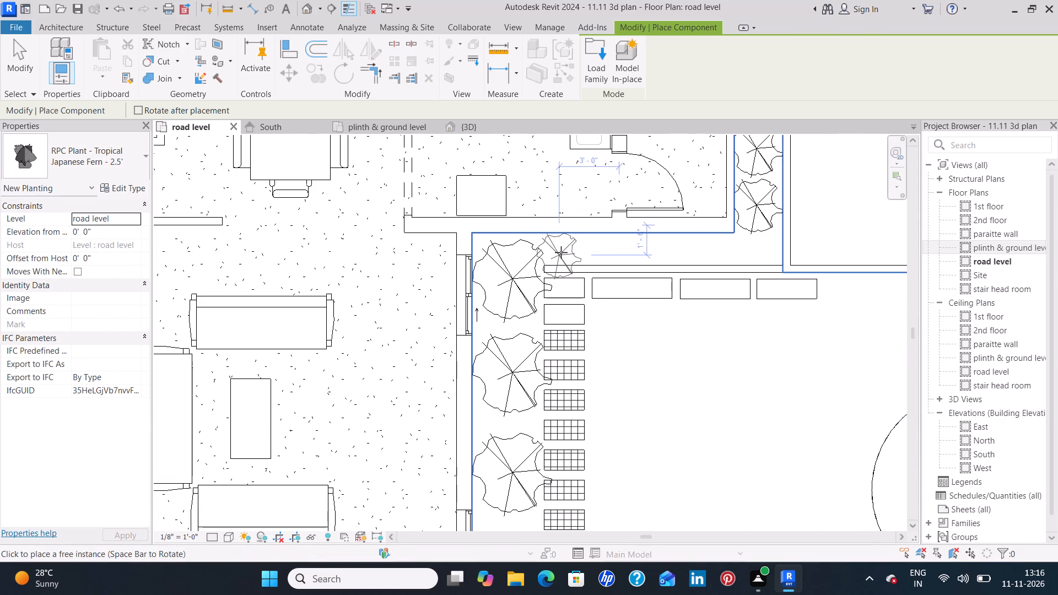
click(565, 248)
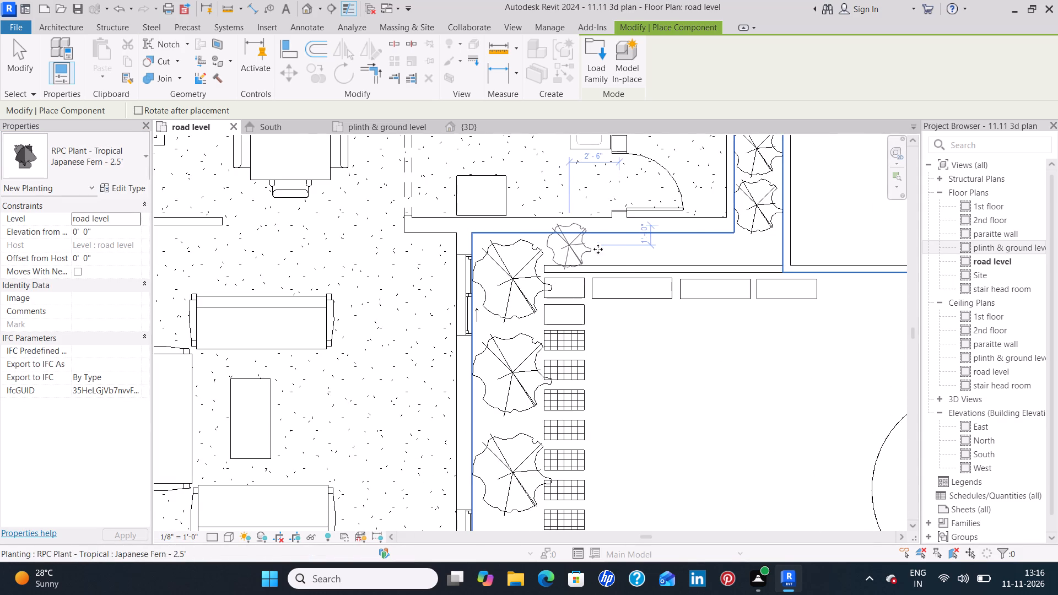
click(616, 247)
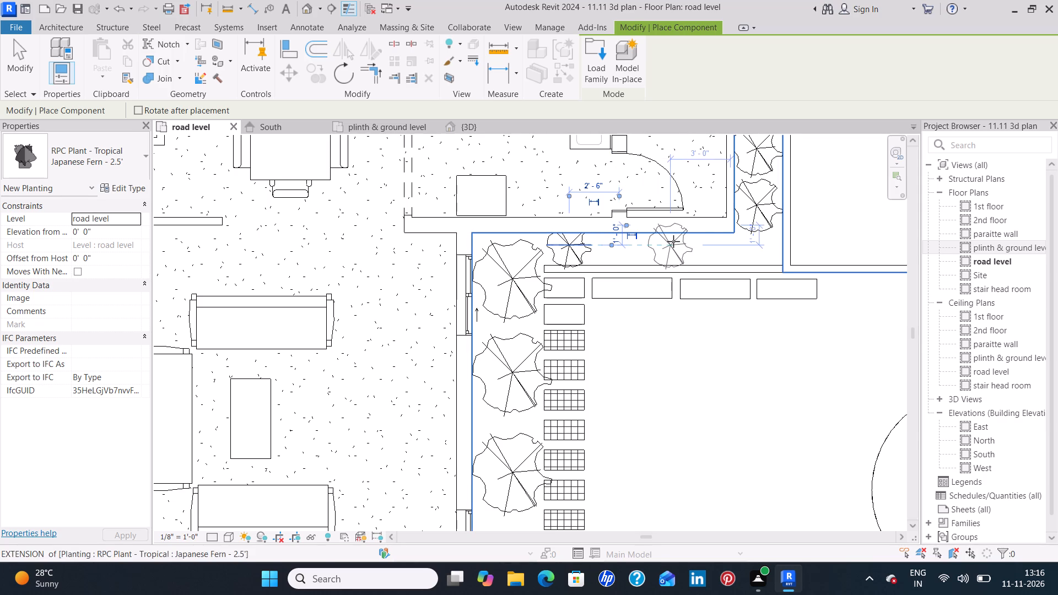
click(673, 241)
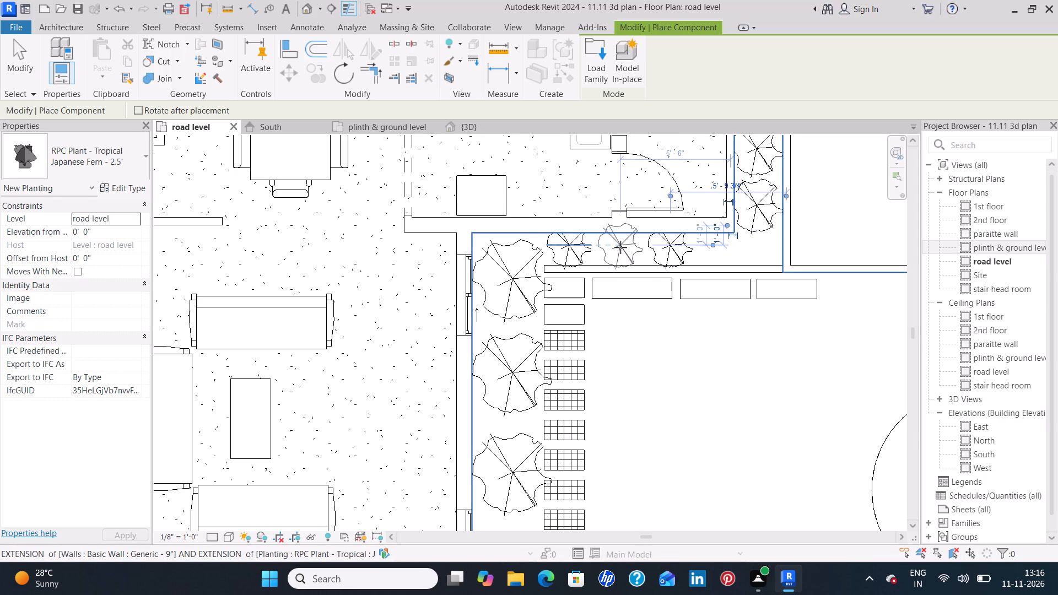
click(620, 247)
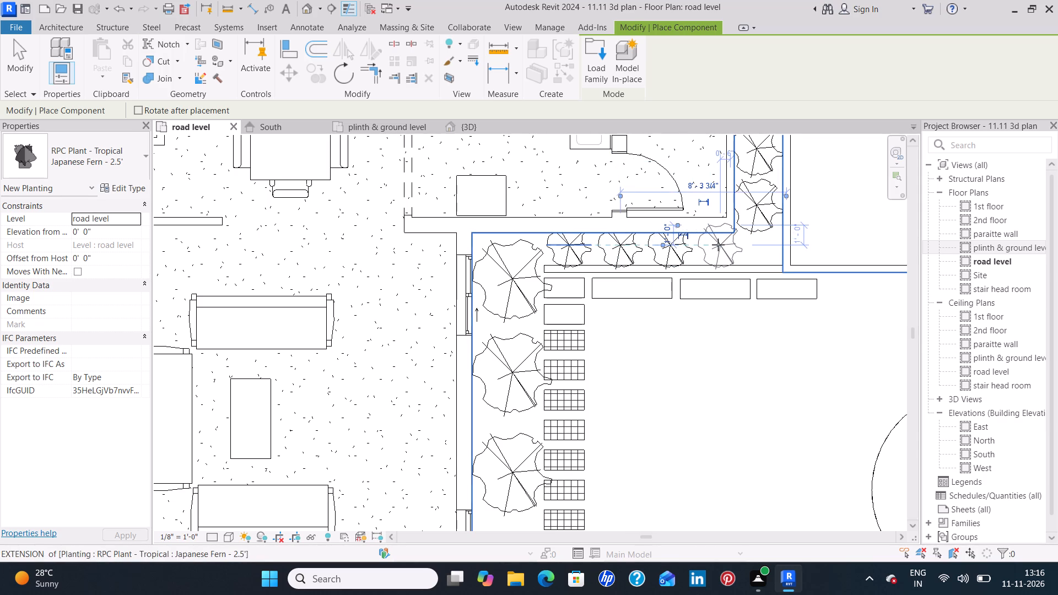
click(718, 245)
click(763, 245)
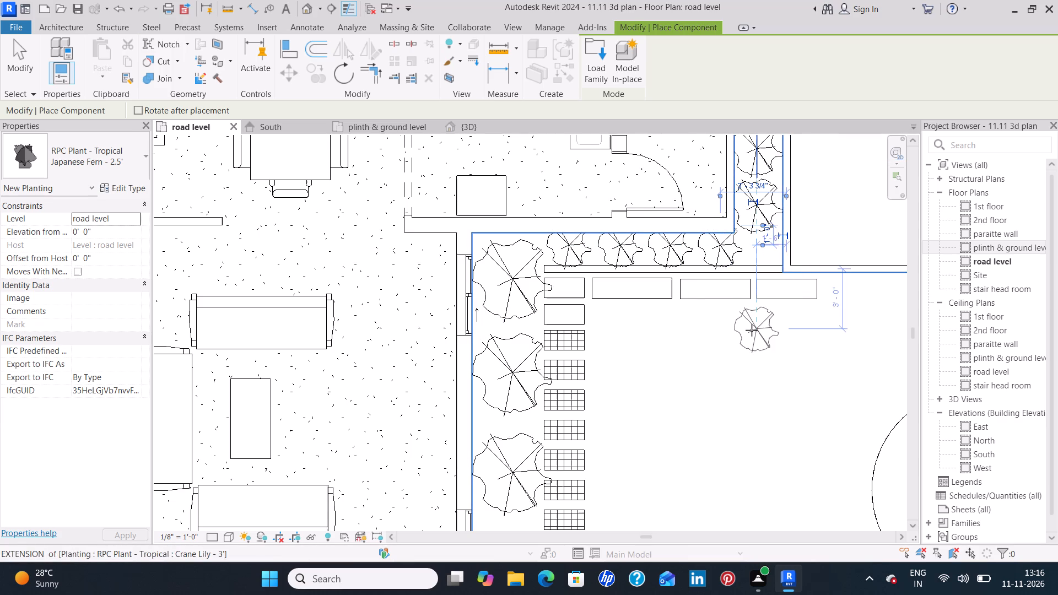
key(Escape)
click(766, 248)
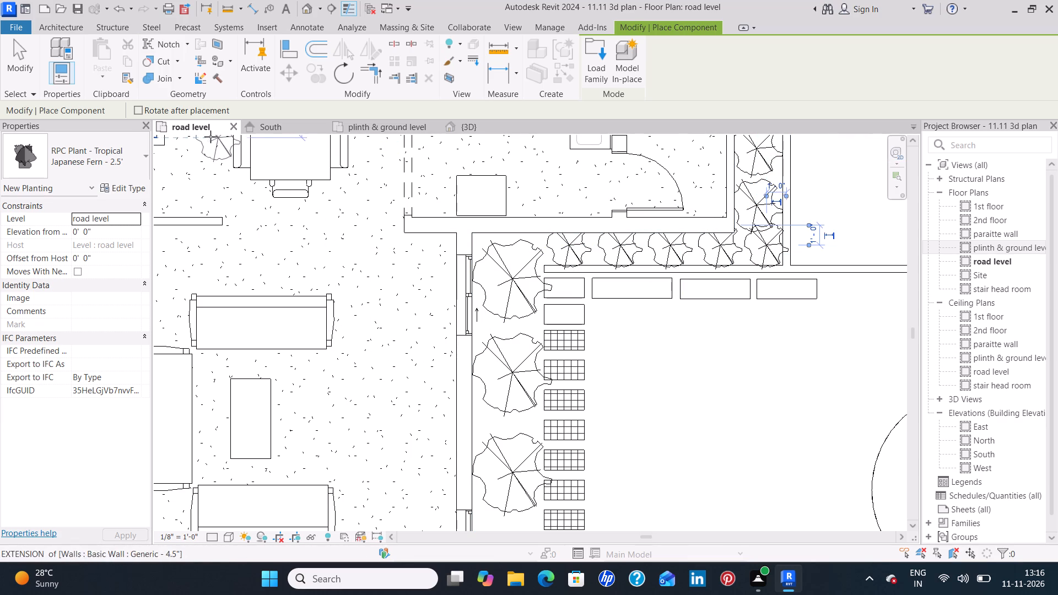
Place seven Jungle Flame - 3' plants in line along the south boundary wall, from the stone patch west to the crane lily.
click(122, 175)
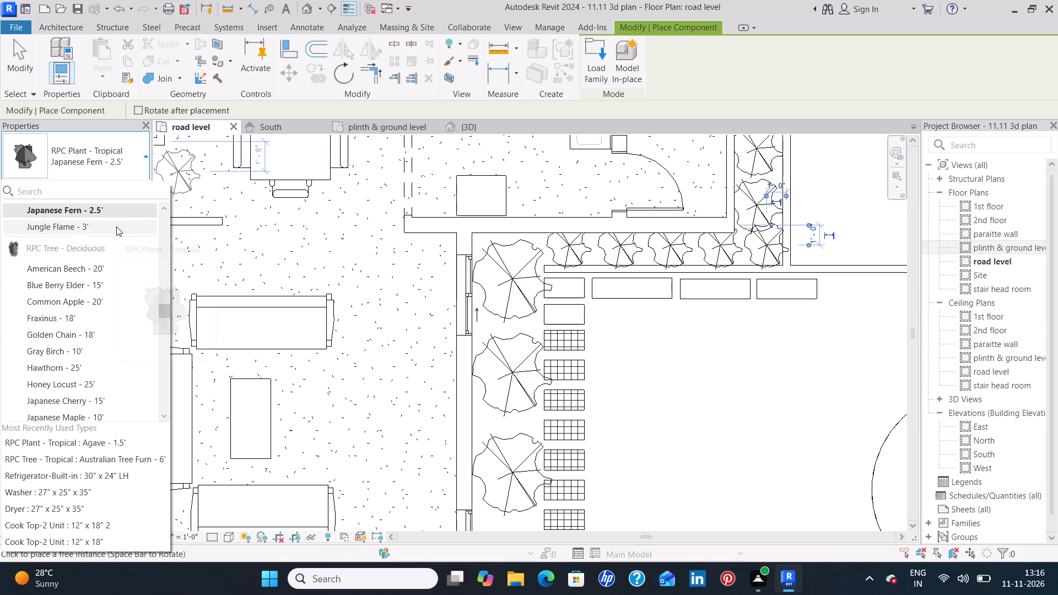
click(116, 228)
scroll(374, 390, down, 4)
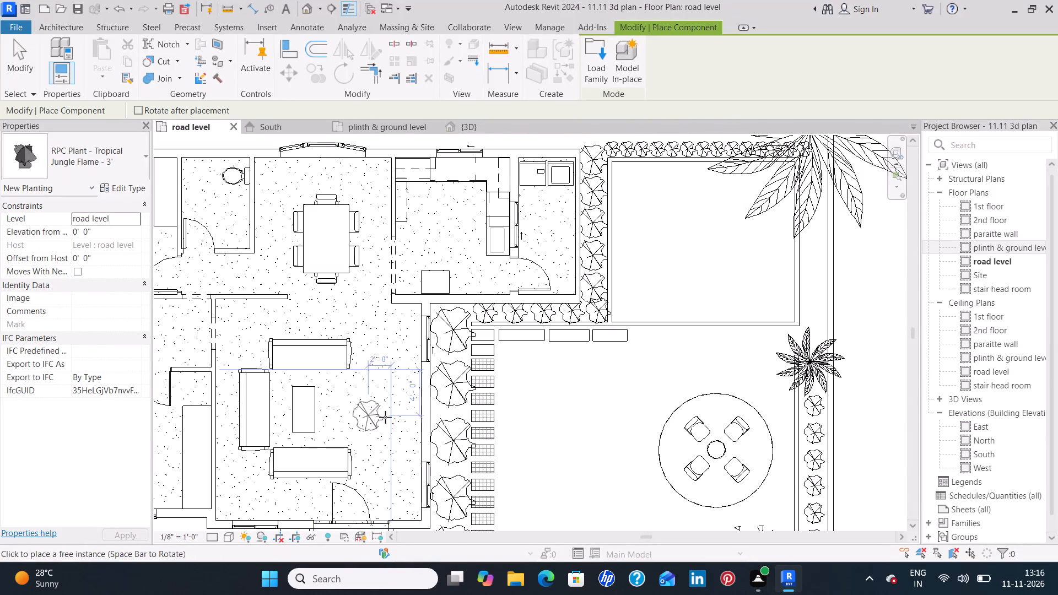
middle_drag(357, 444, 459, 223)
middle_drag(442, 384, 445, 382)
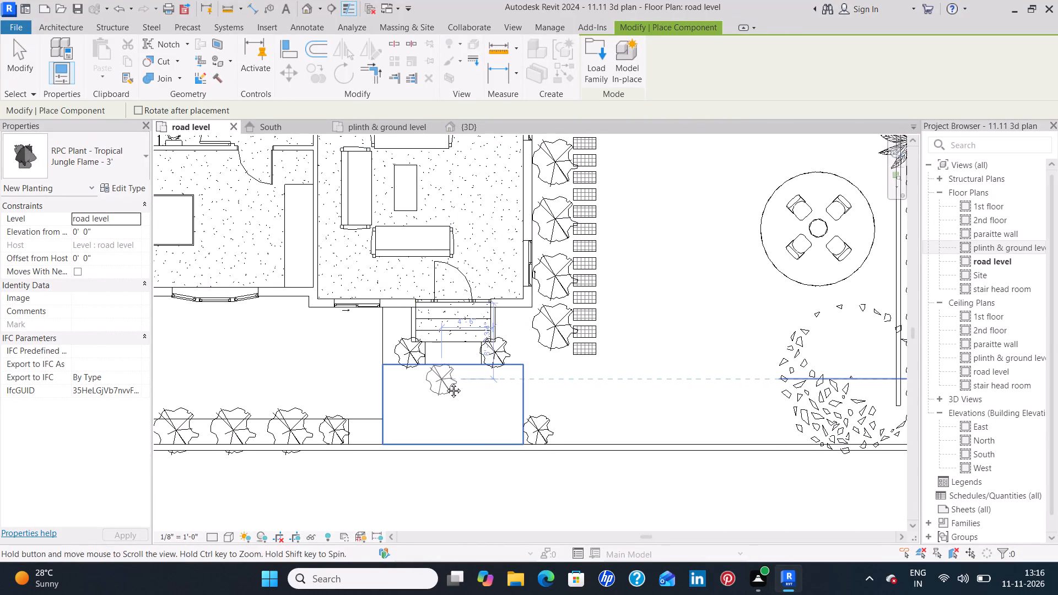
middle_drag(445, 382, 527, 333)
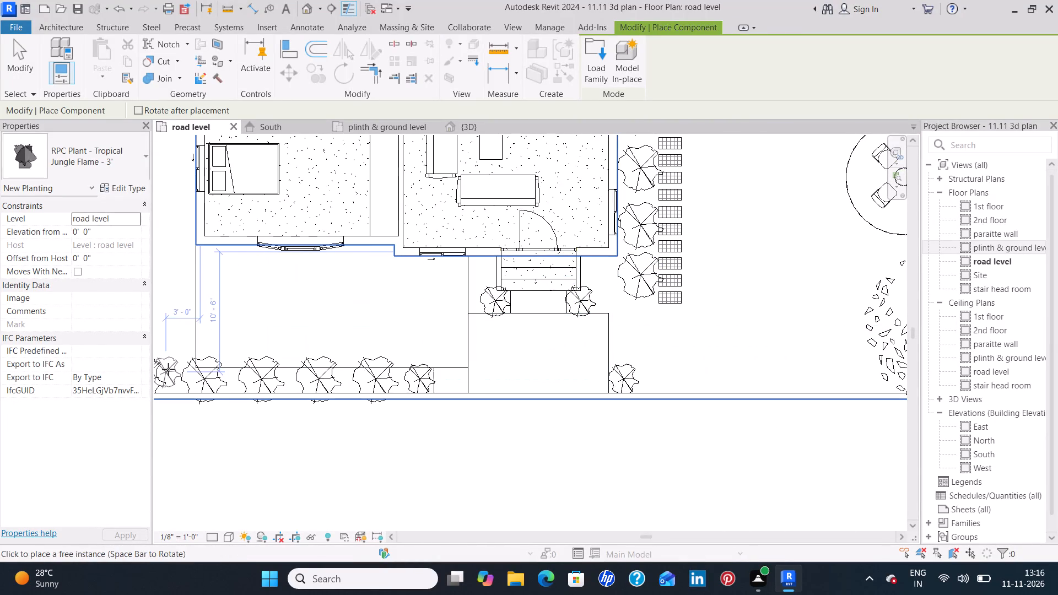
middle_drag(732, 362, 453, 420)
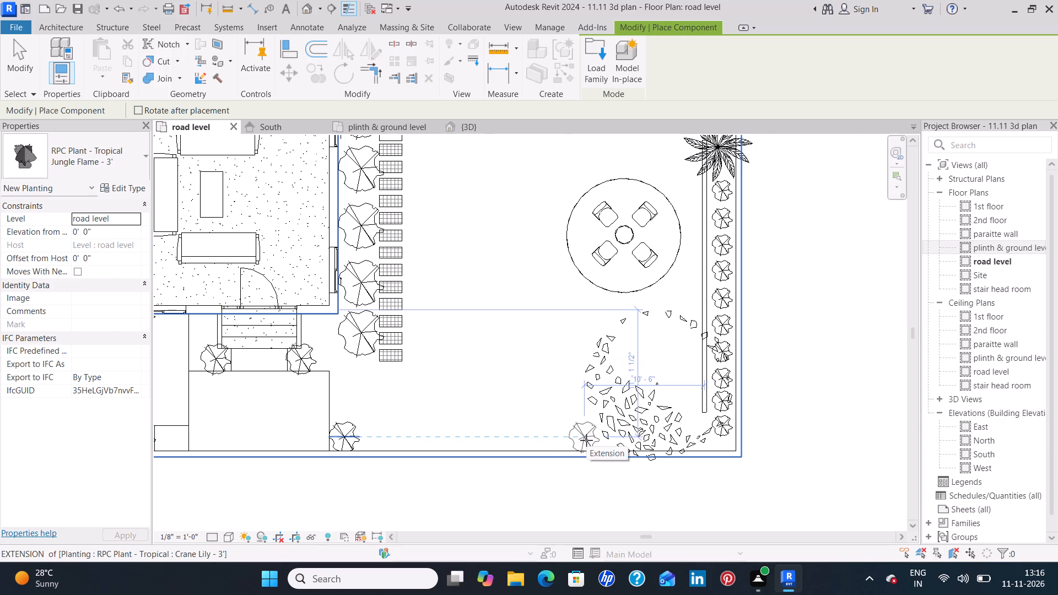
click(586, 440)
click(544, 438)
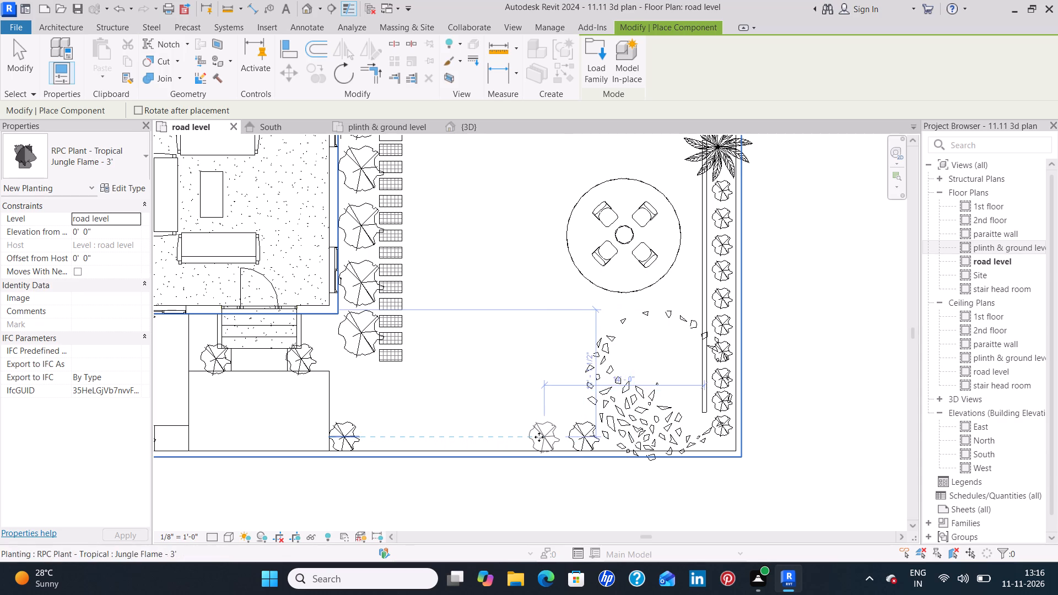
click(504, 432)
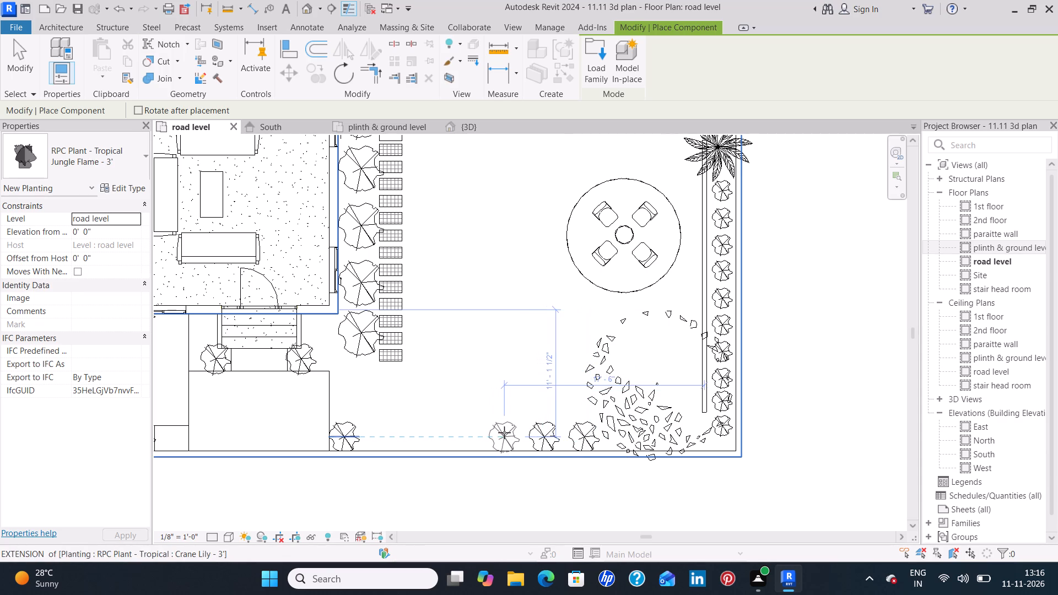
click(470, 437)
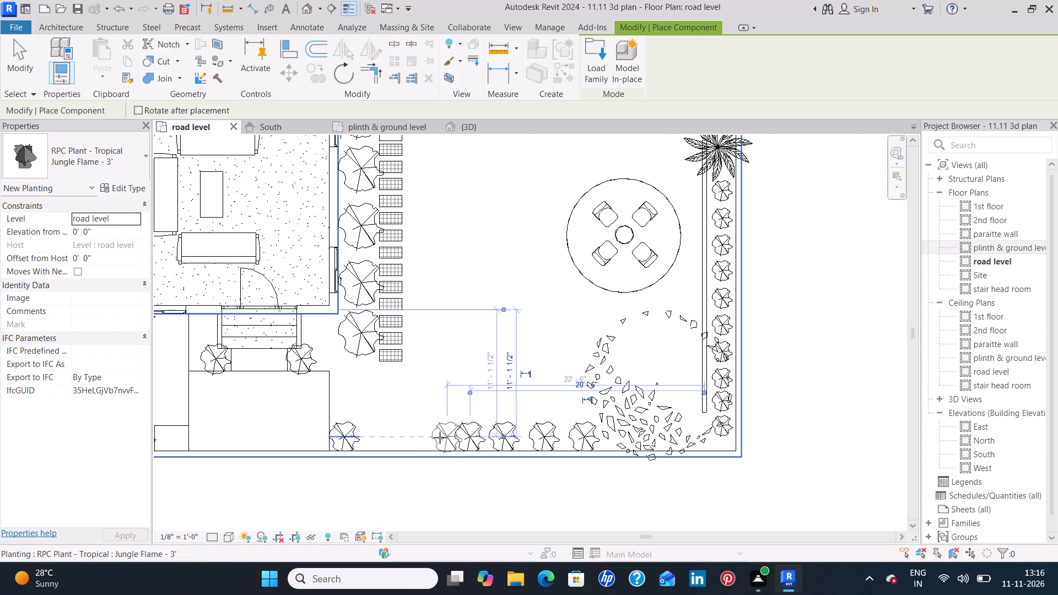
click(434, 437)
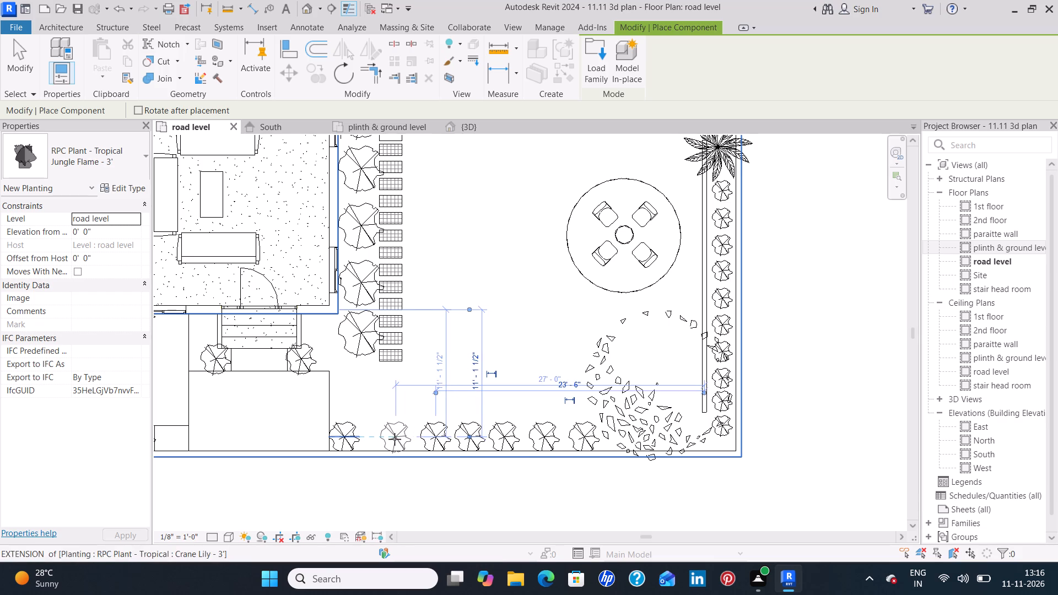
double_click(395, 439)
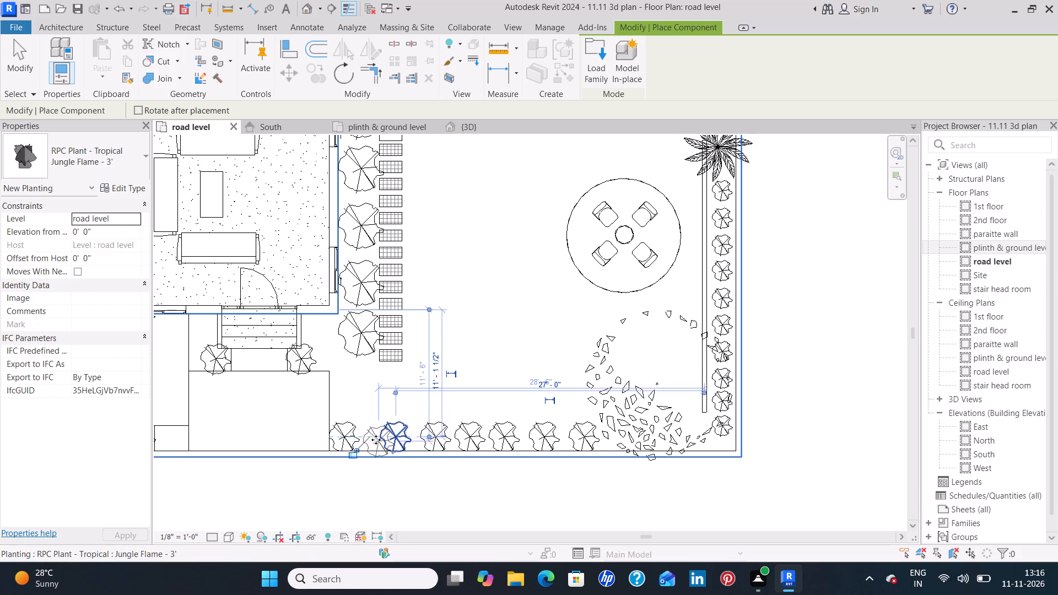
click(373, 440)
key(Escape)
key(Escape)
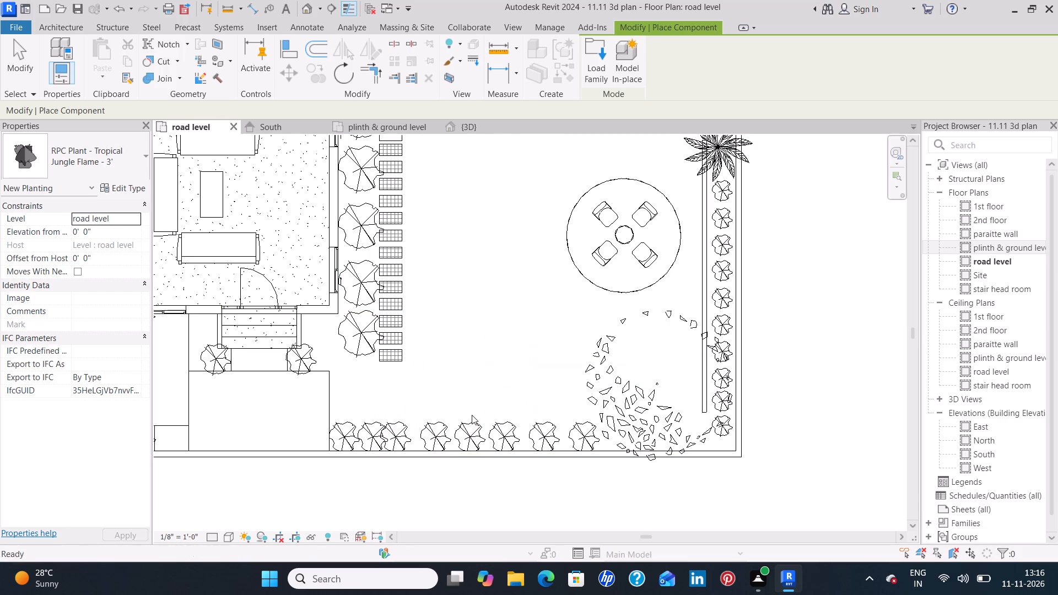
Nudge the second jungle flame from the row's east end 6" east and the third 1' east to even out their spacing.
scroll(403, 447, up, 4)
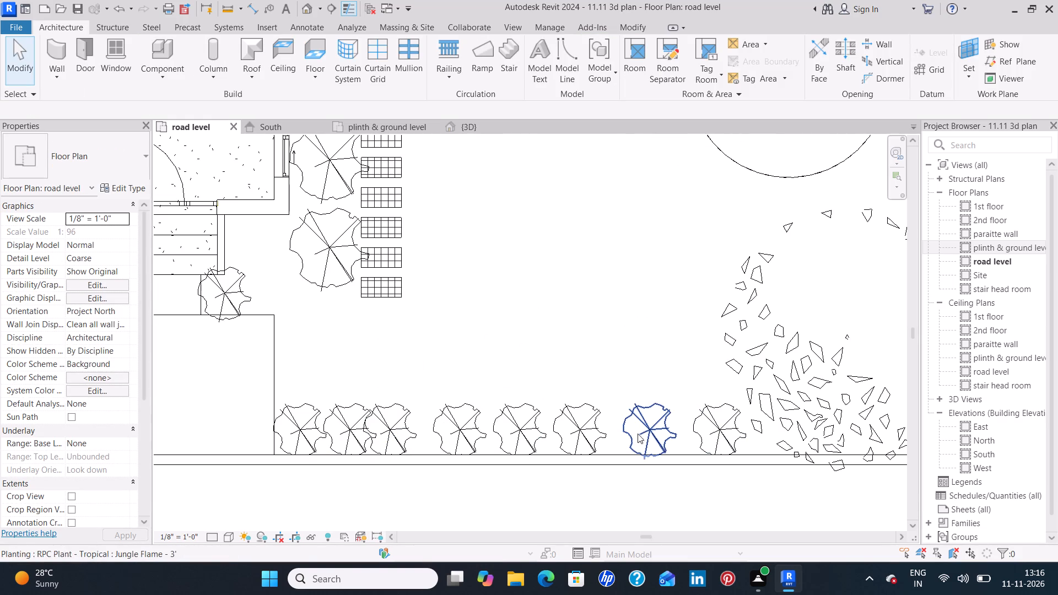
click(640, 431)
key(Right)
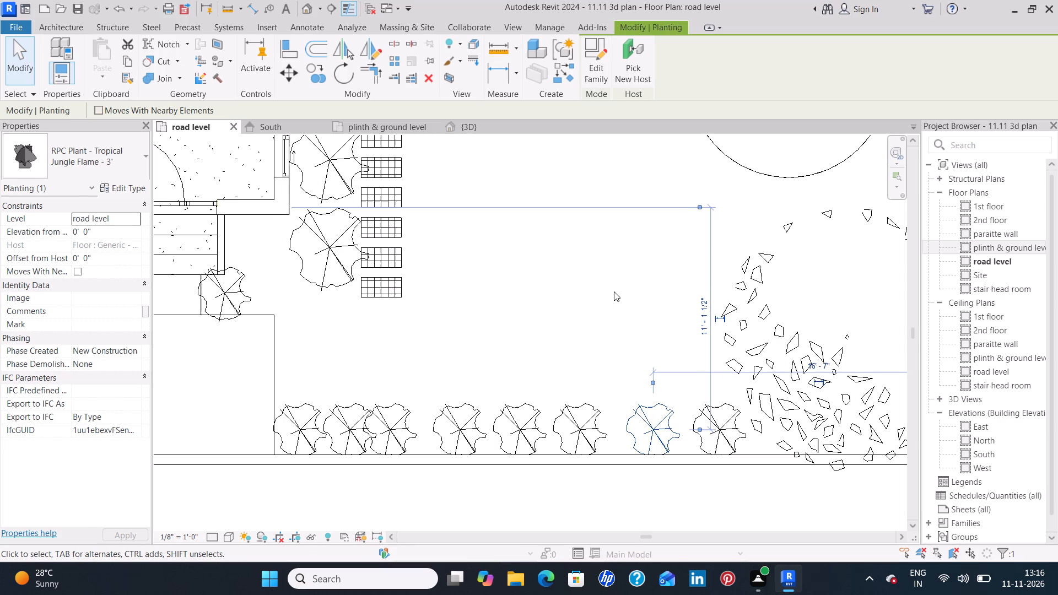
key(Right)
key(Right)
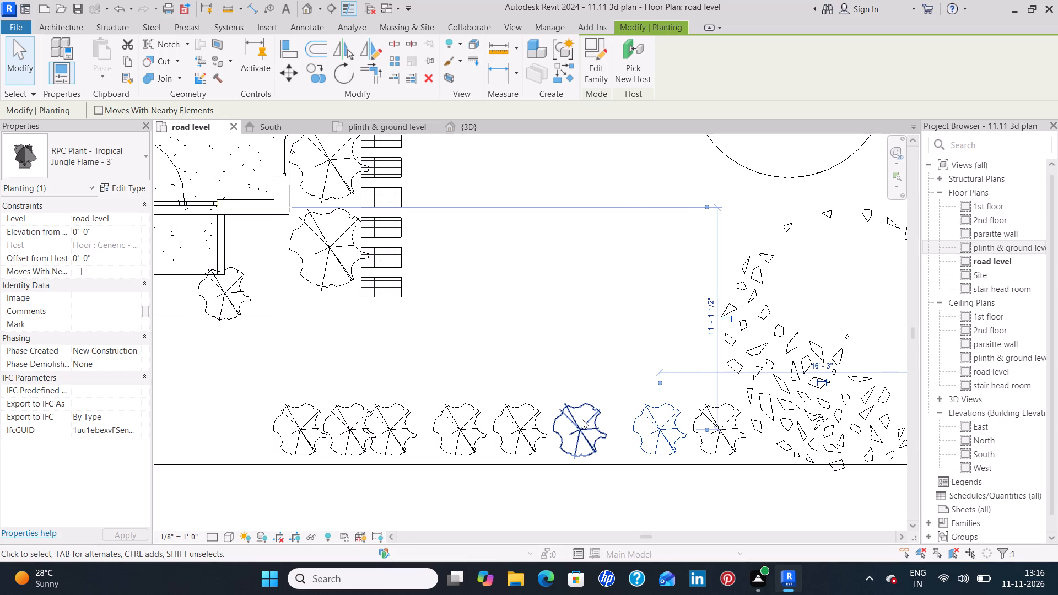
click(582, 419)
key(Right)
key(Right)
key(Right)
key(Right)
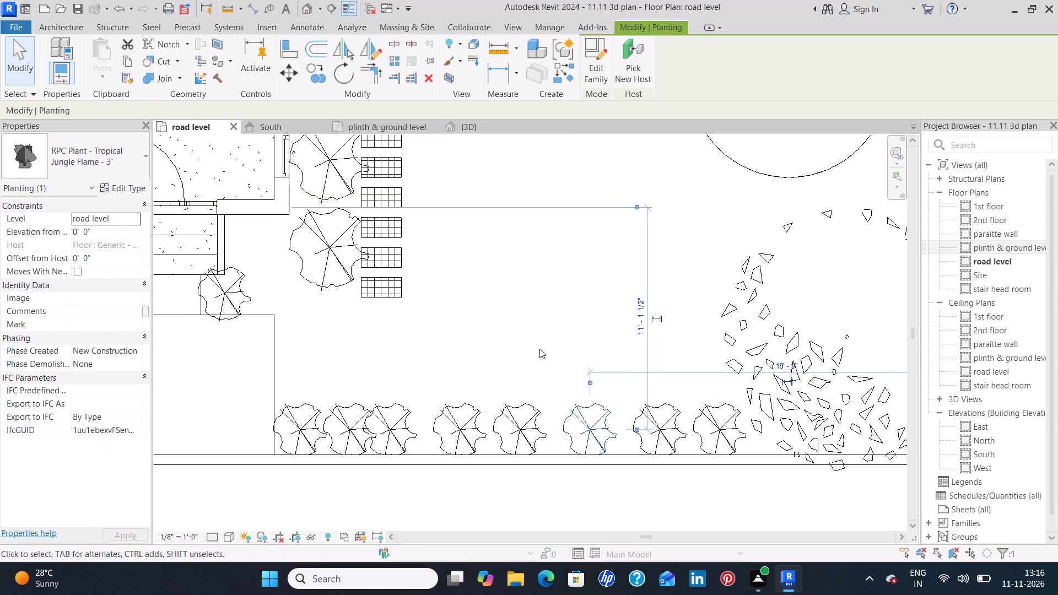
key(Right)
key(Right)
key(Right)
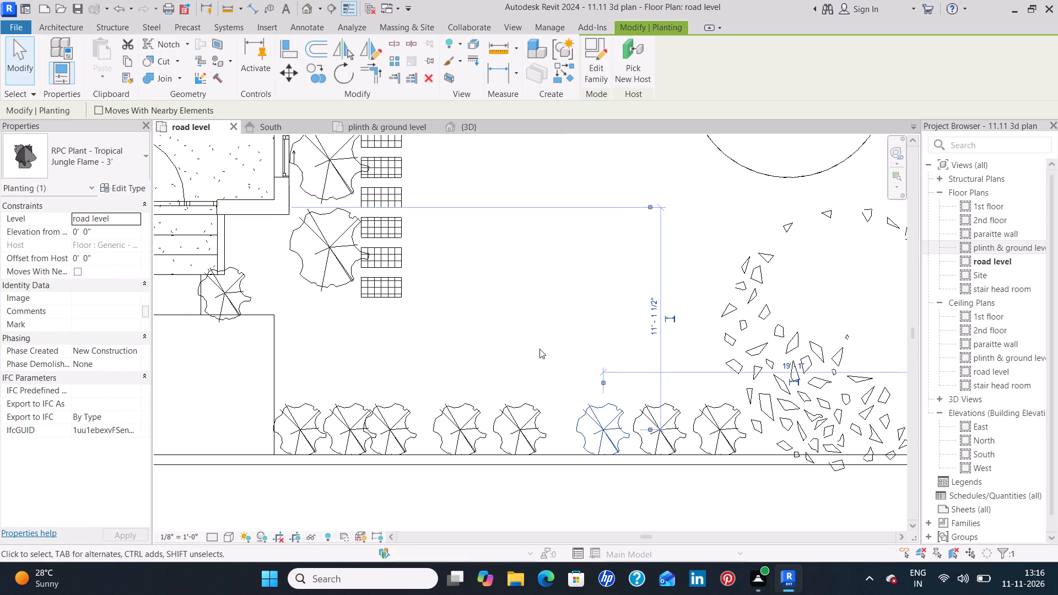
key(Left)
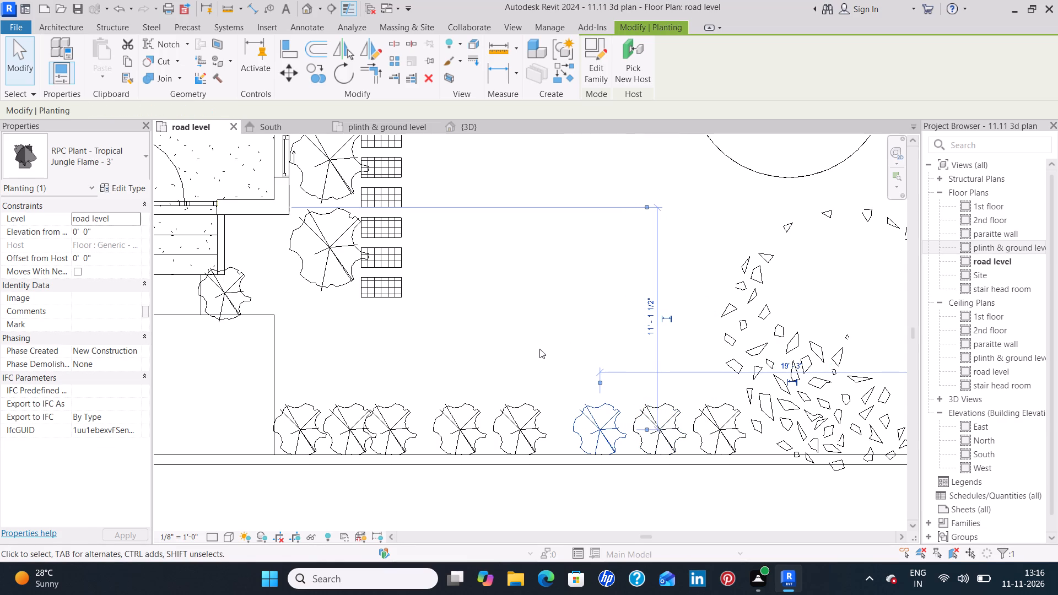
Nudge the fourth jungle flame from the row's east end 1' east and the fifth 10" east.
click(506, 430)
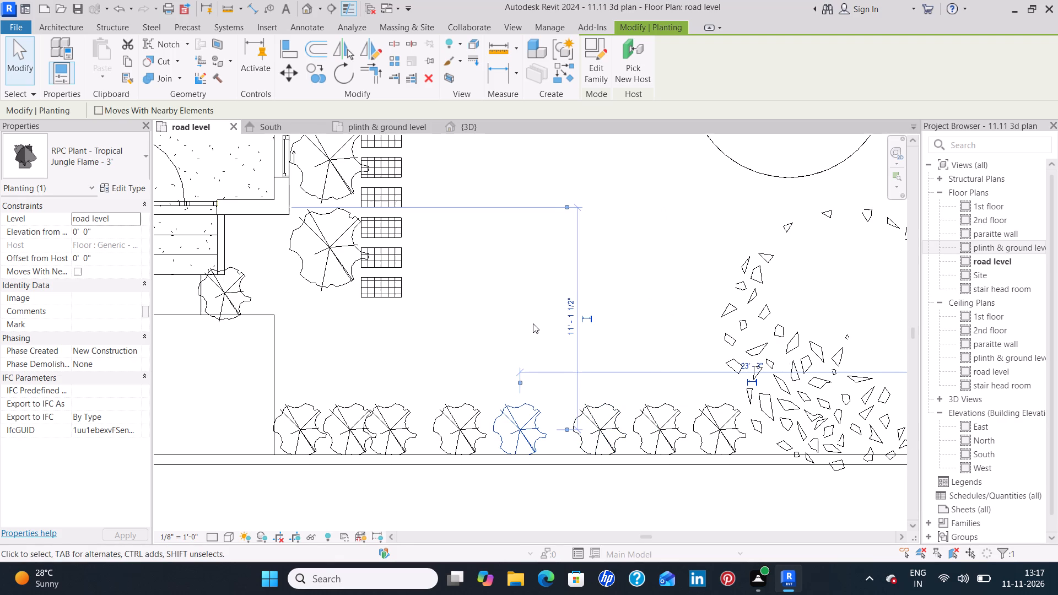
key(Right)
key(Right)
key(Right)
key(Right)
key(Right)
key(Right)
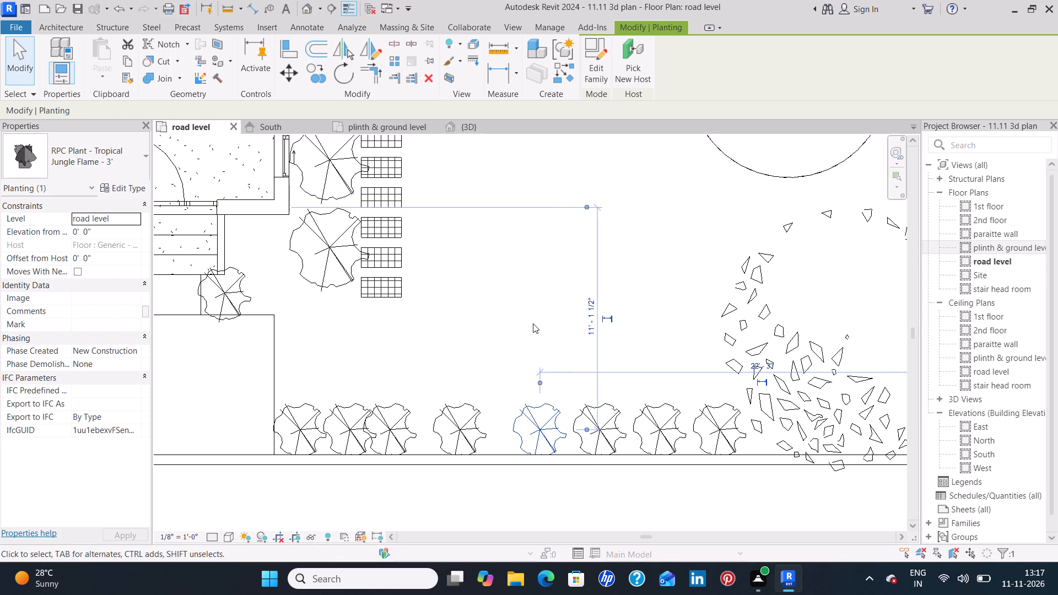
click(442, 416)
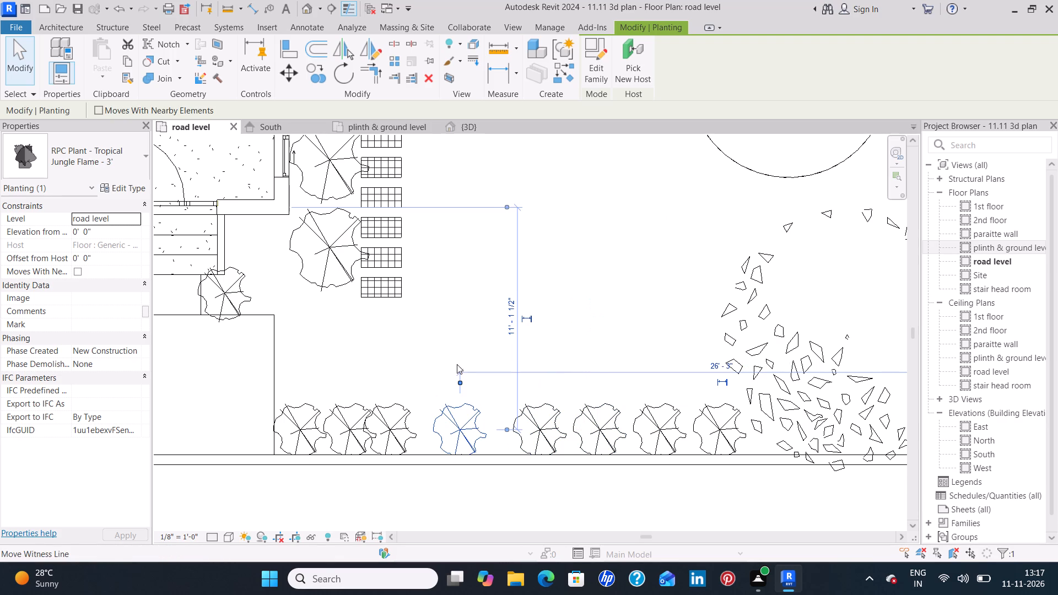
key(Right)
key(Right)
key(Right)
key(Right)
key(Right)
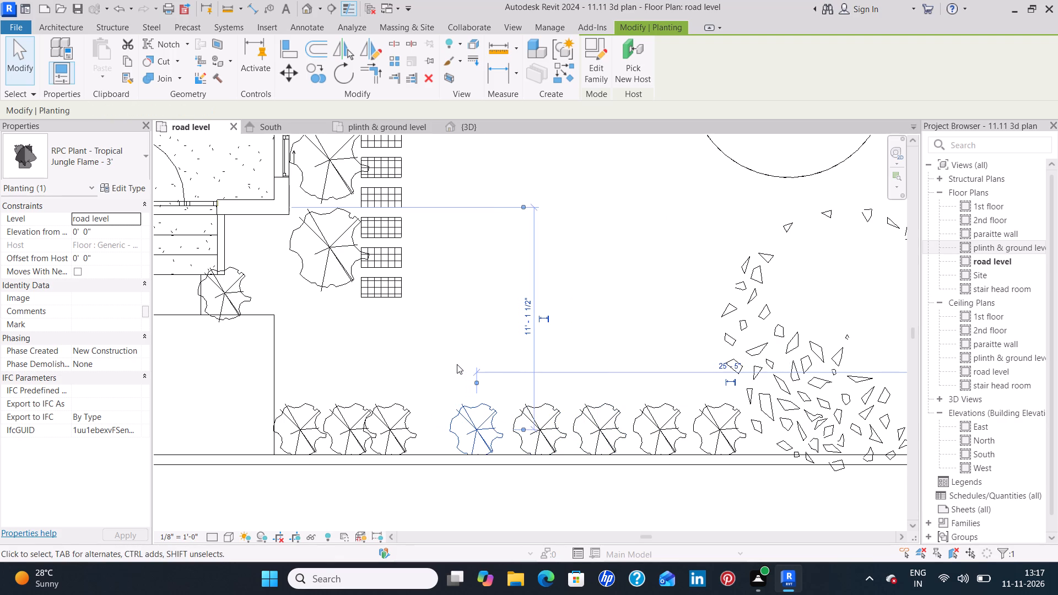
Nudge the sixth jungle flame from the row's east end 1'-2" east and the seventh, beside the crane lily, 2" east.
click(392, 431)
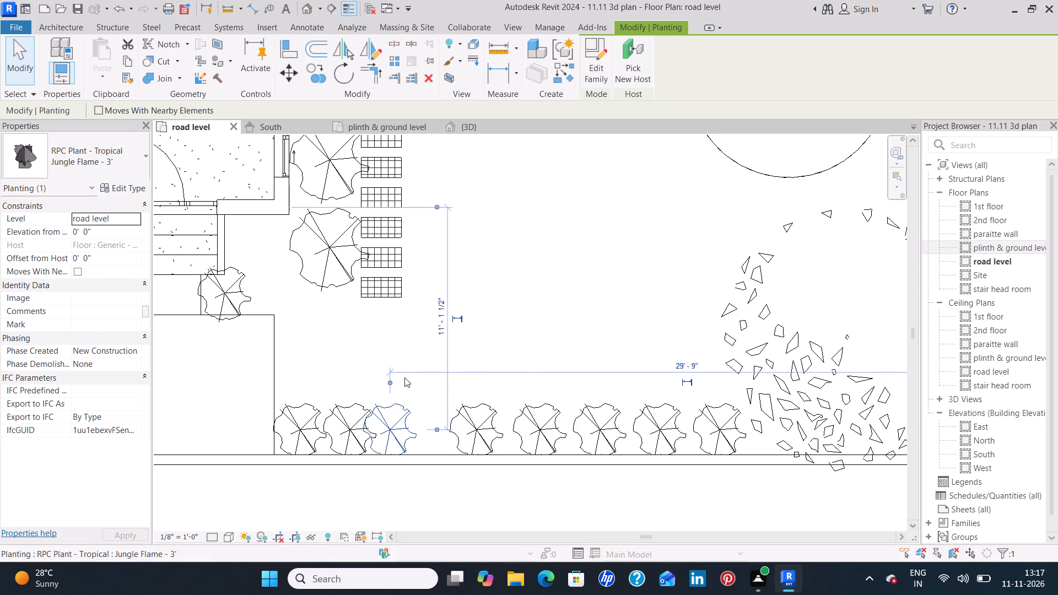
key(Right)
key(Right)
key(Right)
key(Right)
key(Right)
key(Right)
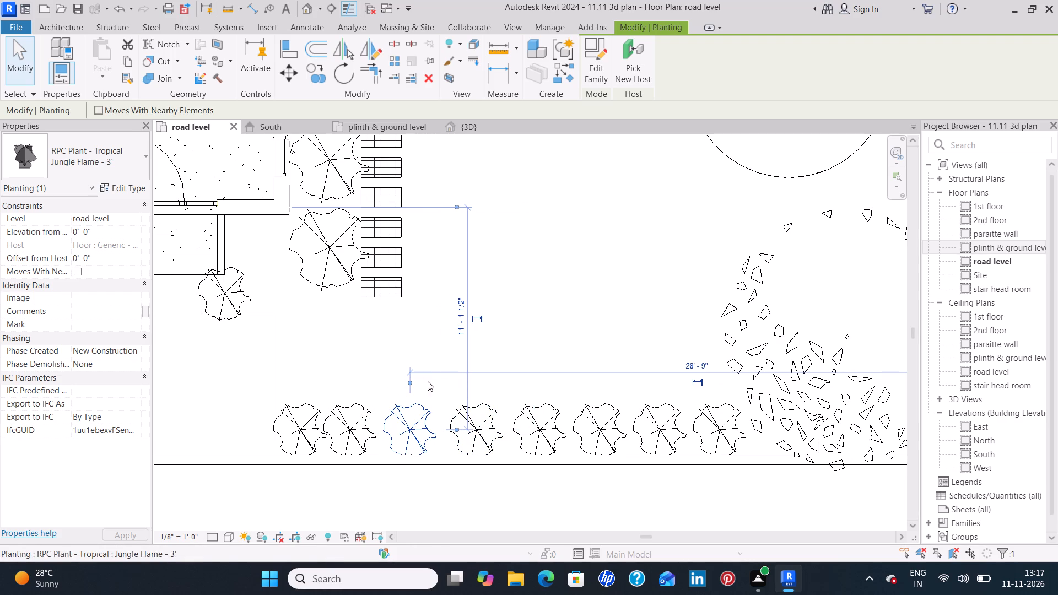
key(Right)
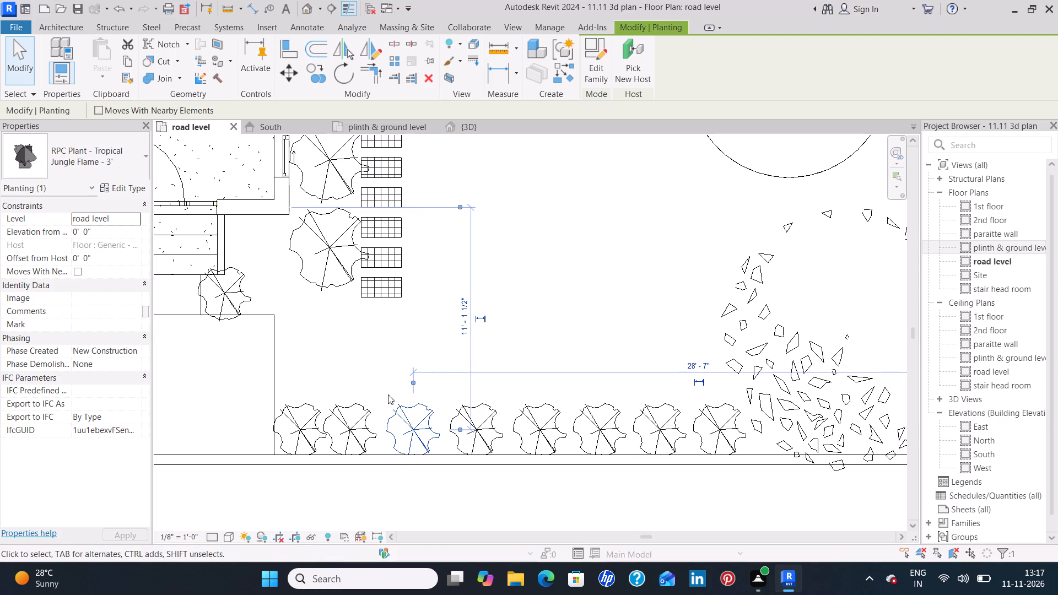
click(347, 431)
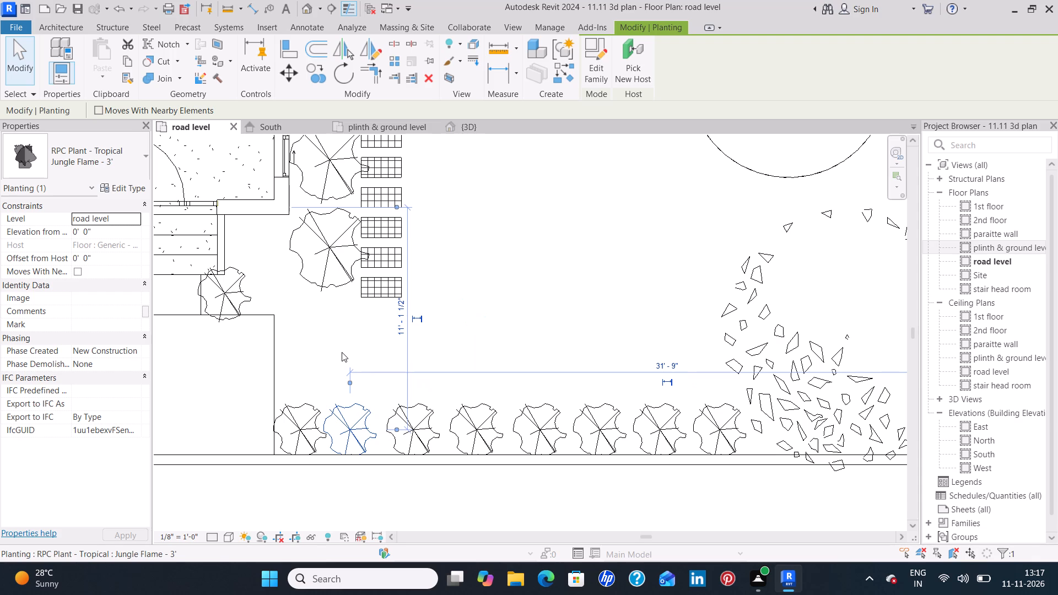
key(Right)
click(342, 352)
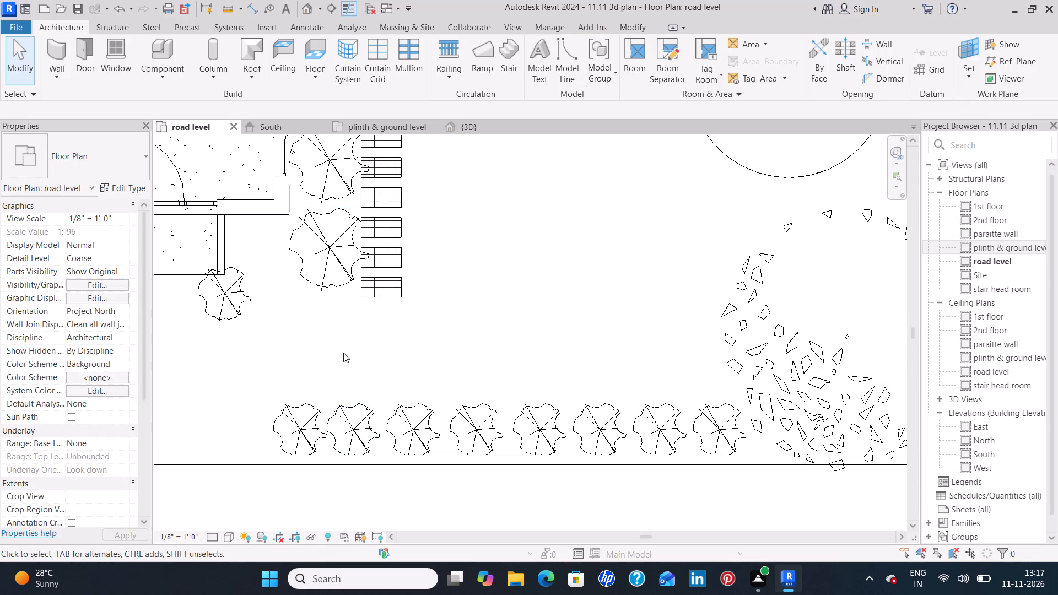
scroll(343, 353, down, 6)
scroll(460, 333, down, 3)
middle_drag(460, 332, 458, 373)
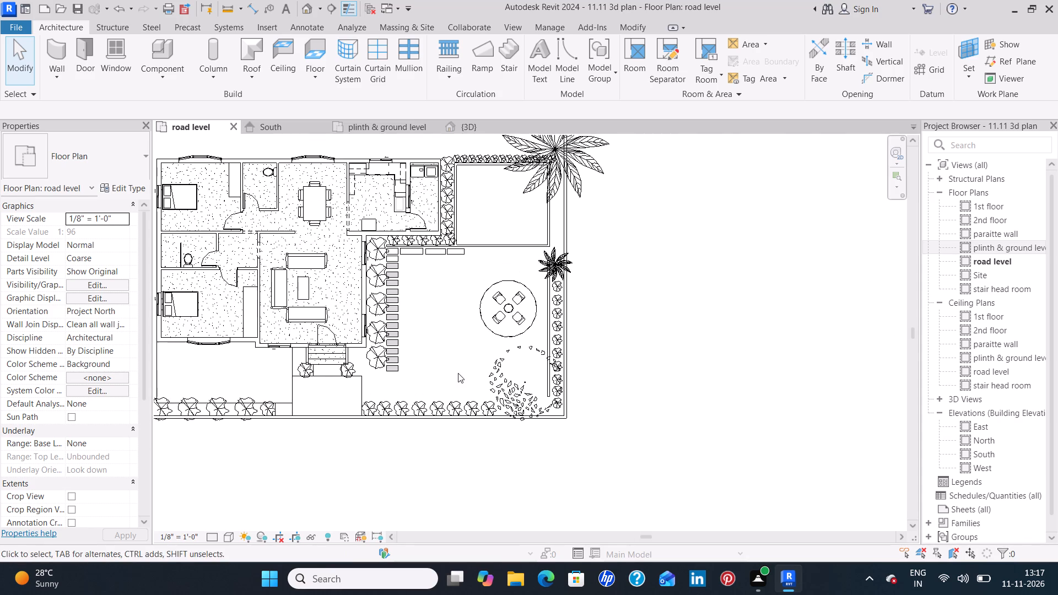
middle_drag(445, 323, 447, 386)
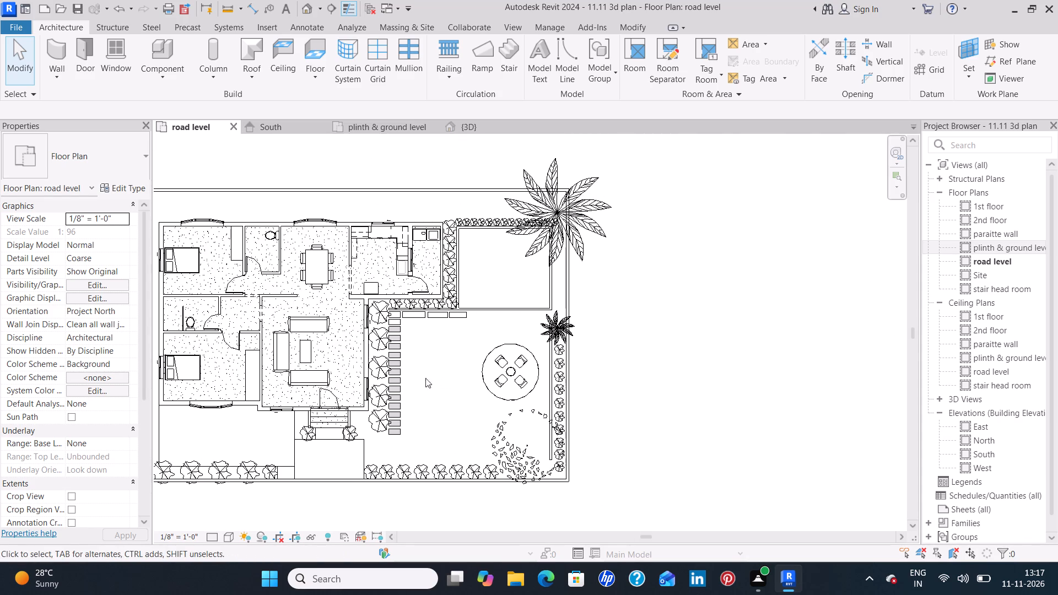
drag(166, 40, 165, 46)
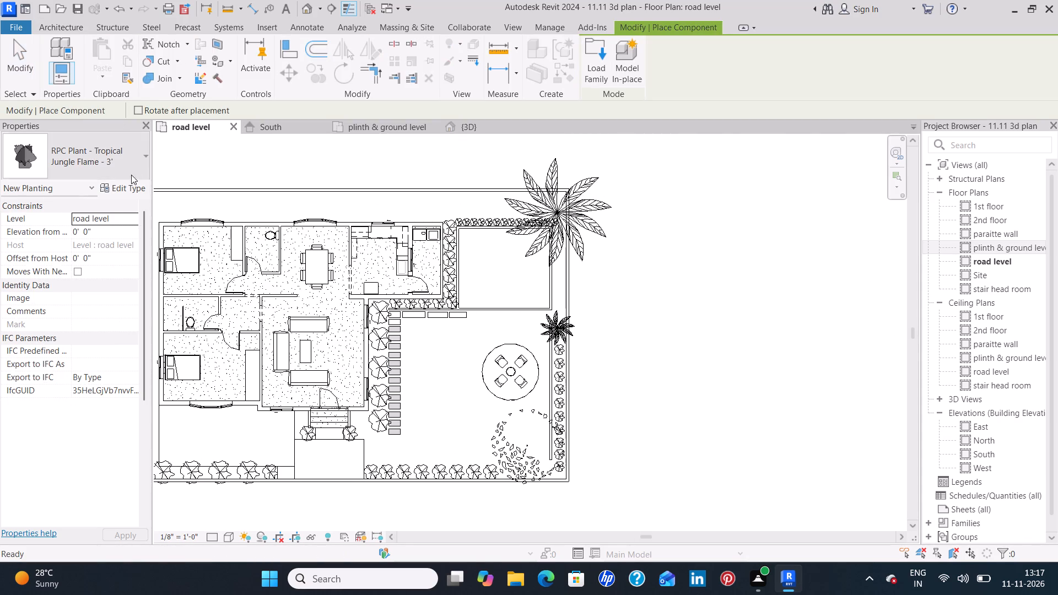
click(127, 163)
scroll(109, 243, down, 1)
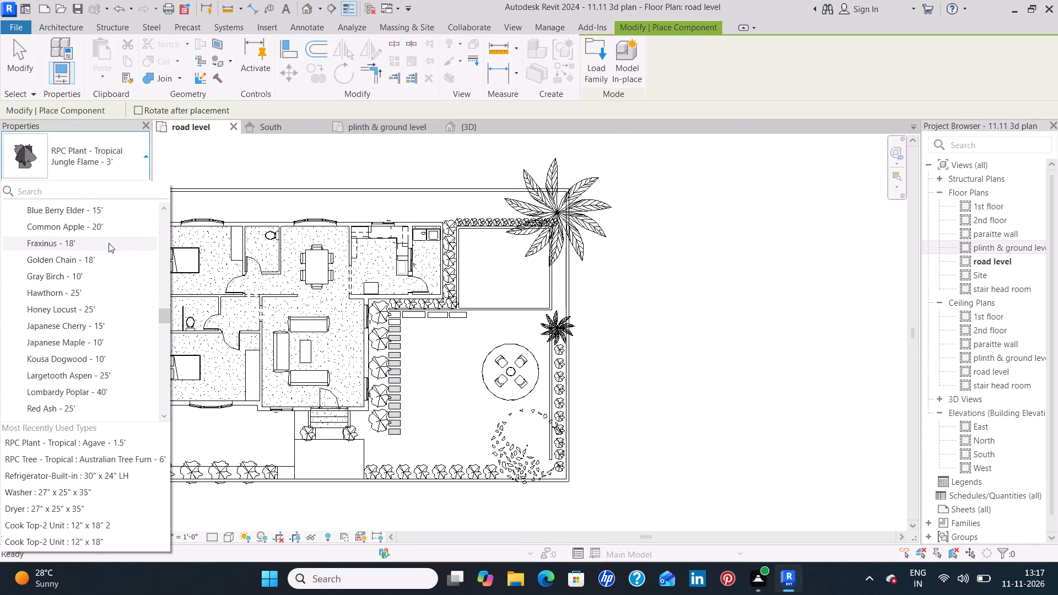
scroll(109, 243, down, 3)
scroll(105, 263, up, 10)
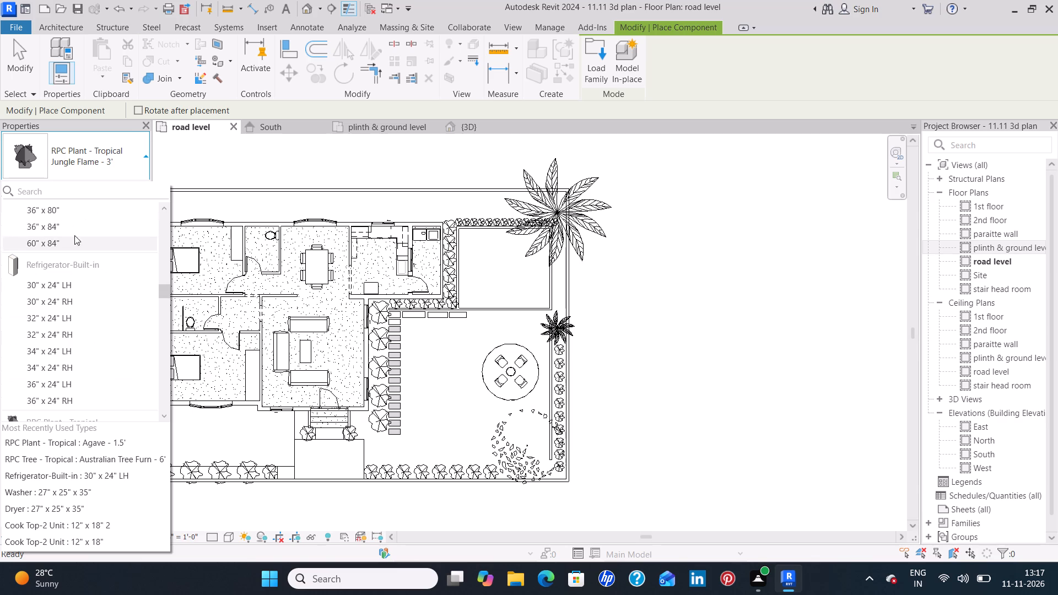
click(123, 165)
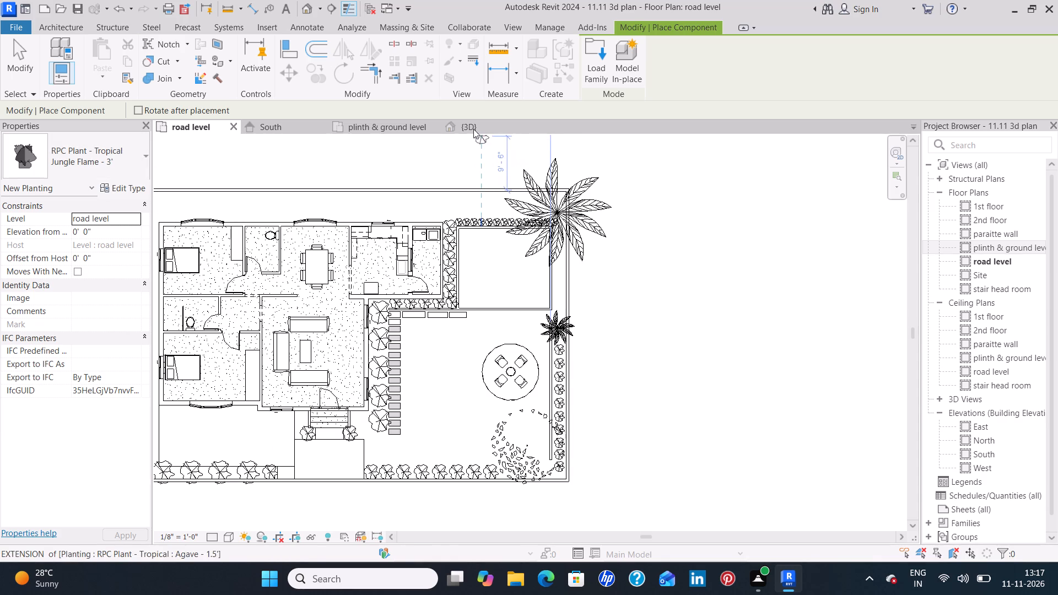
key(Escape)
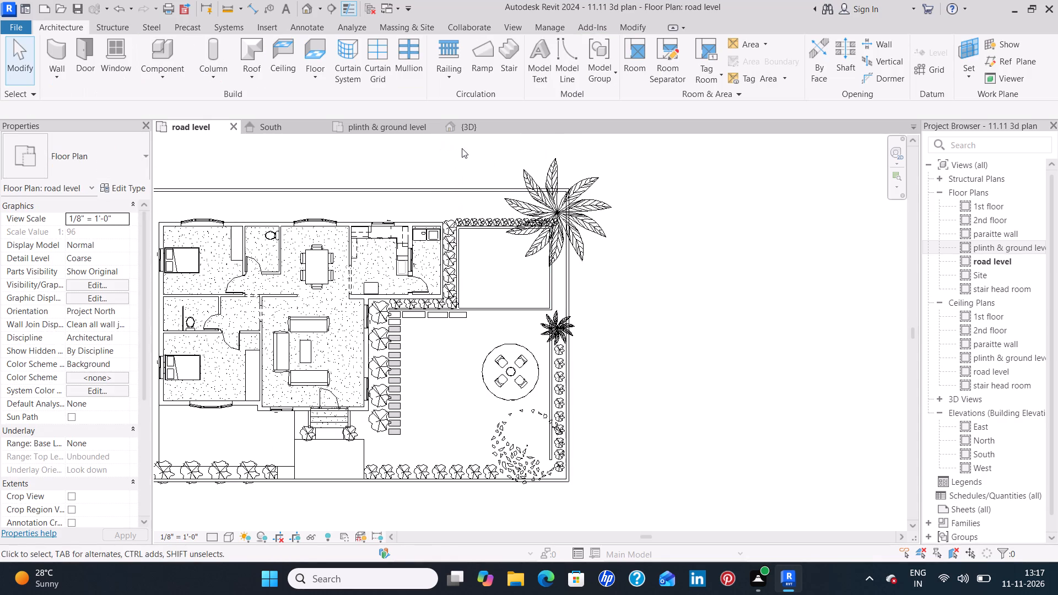
Examine the garden planting, stepping-stone paths and round seating deck from several sides in the 3D view.
click(470, 132)
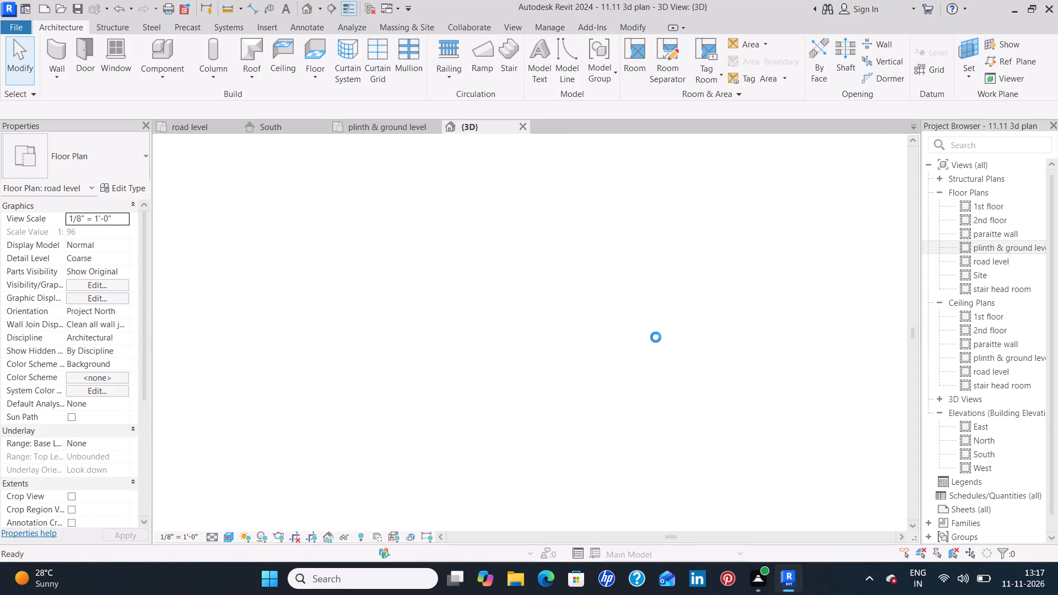
scroll(714, 360, down, 6)
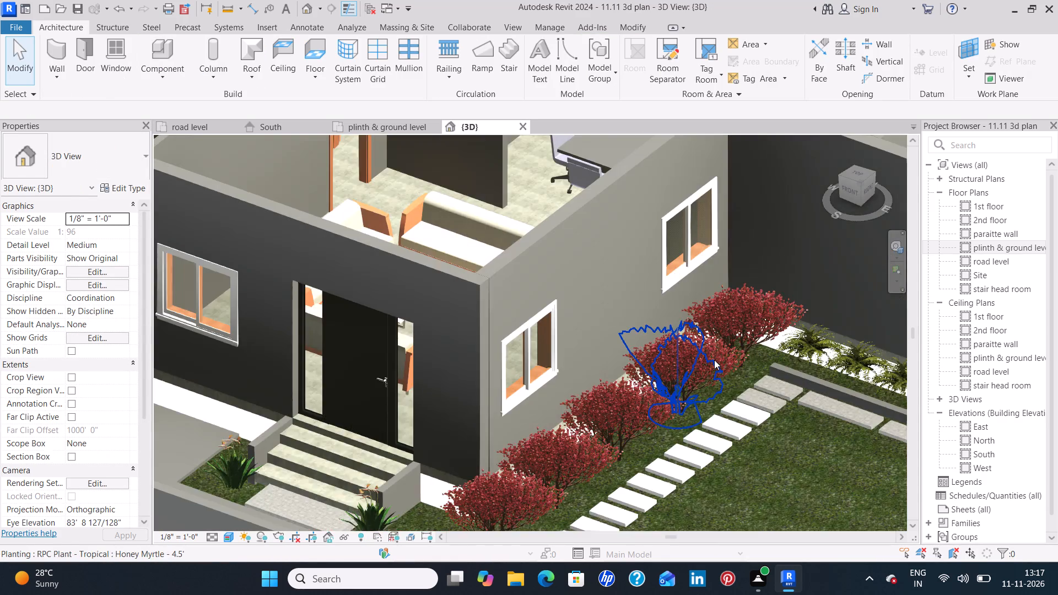
scroll(714, 360, down, 4)
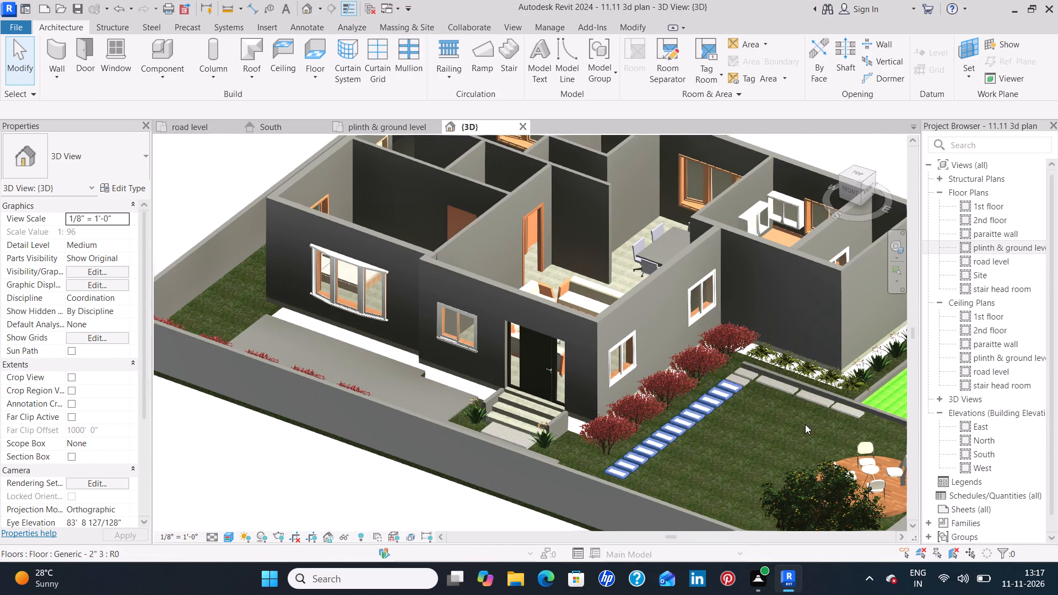
shift+middle_drag(805, 425, 709, 462)
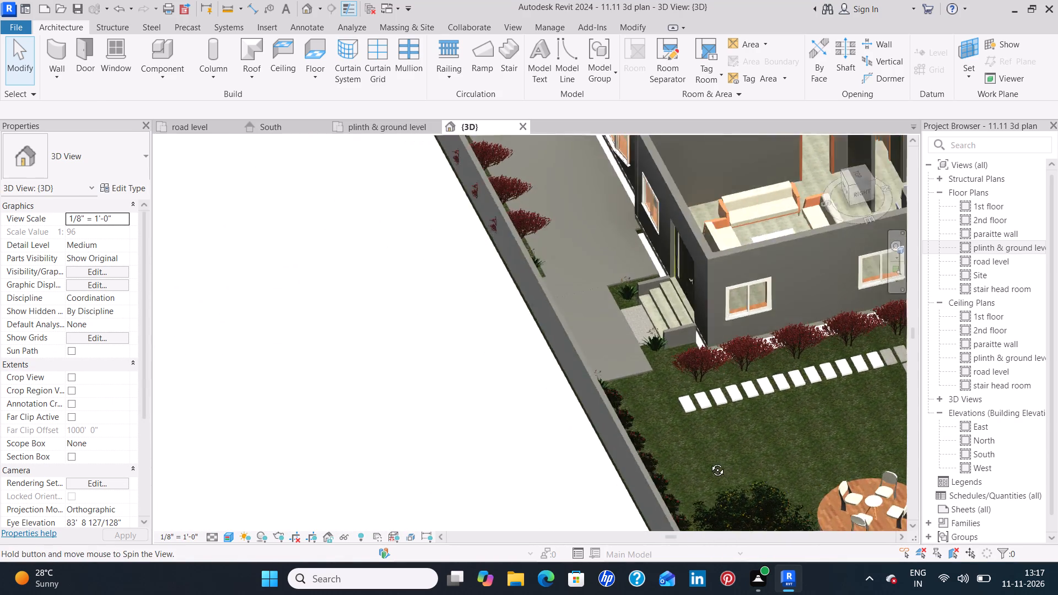
shift+middle_drag(709, 462, 577, 426)
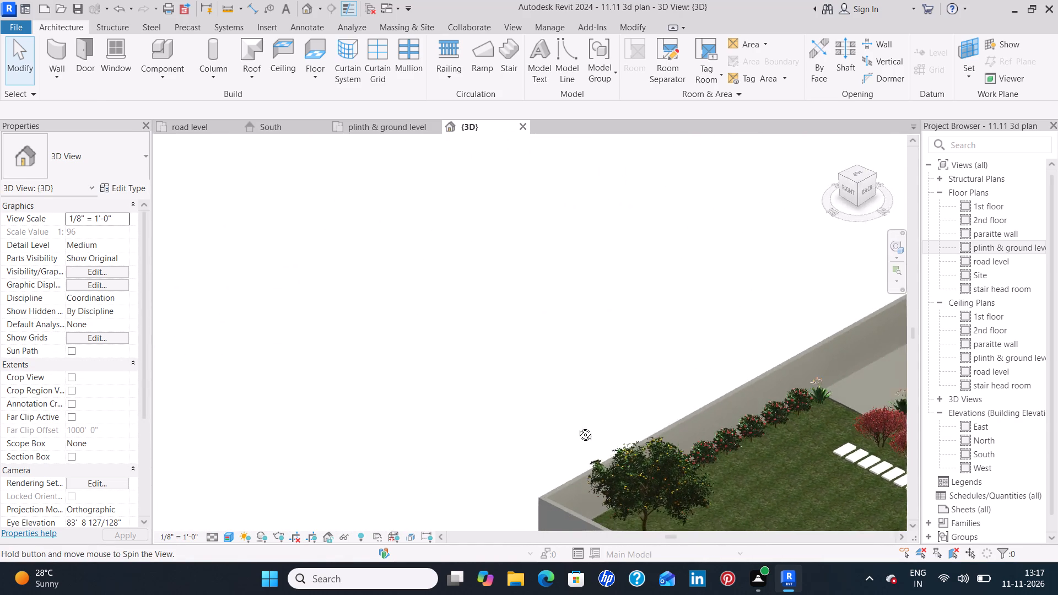
shift+middle_drag(577, 426, 330, 406)
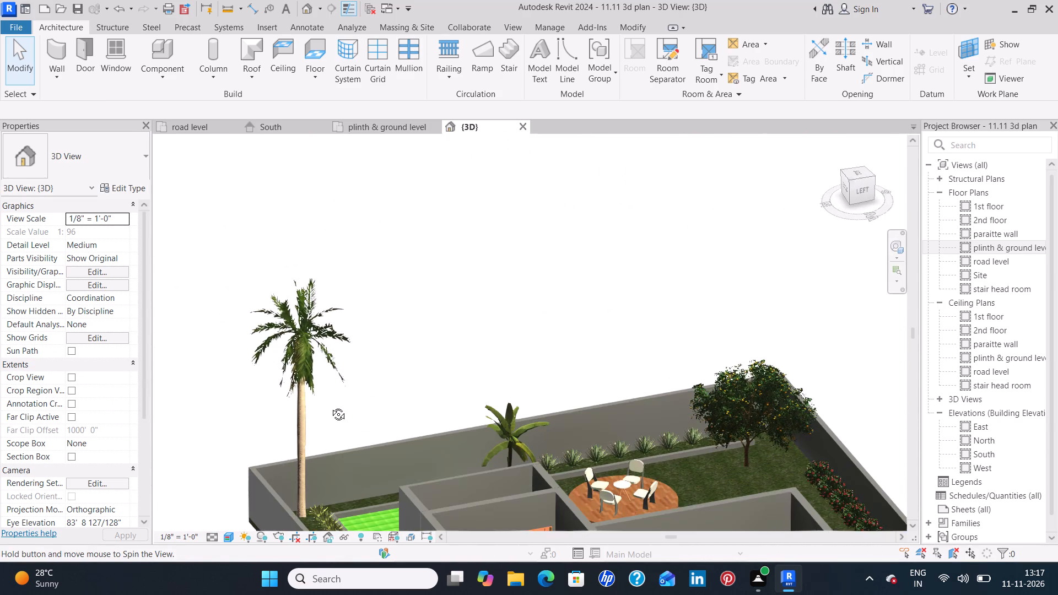
shift+middle_drag(330, 406, 330, 406)
shift+middle_drag(319, 407, 196, 419)
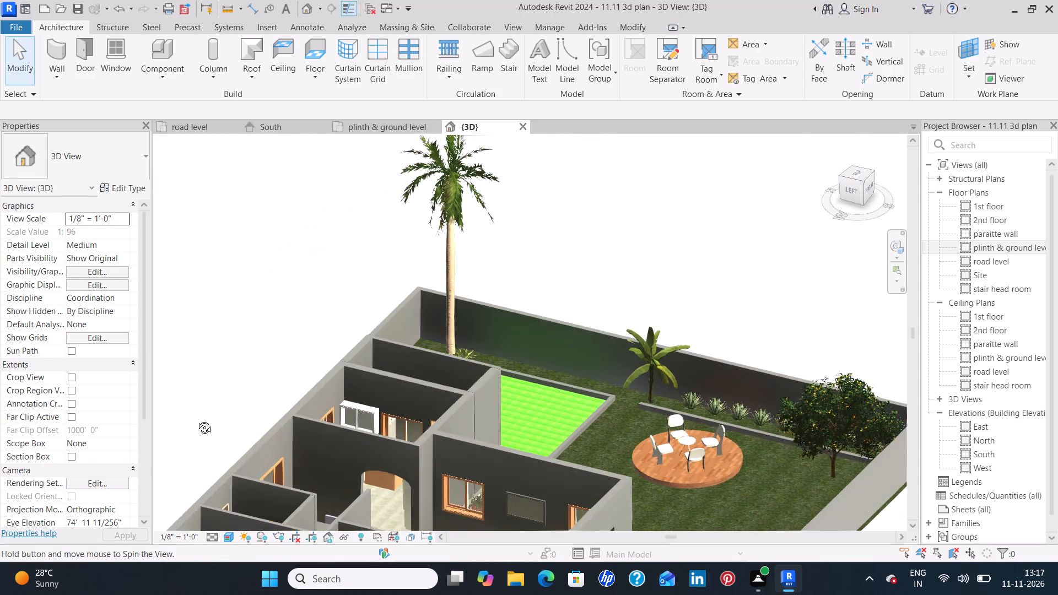
shift+middle_drag(196, 419, 177, 426)
scroll(820, 386, down, 1)
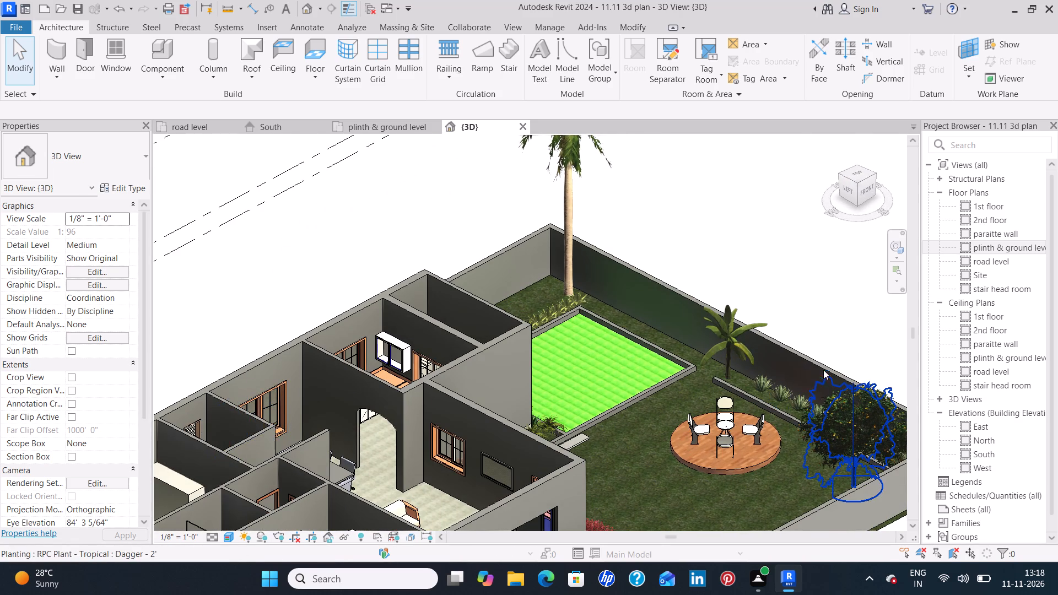
middle_drag(821, 337, 594, 413)
shift+middle_drag(666, 361, 672, 390)
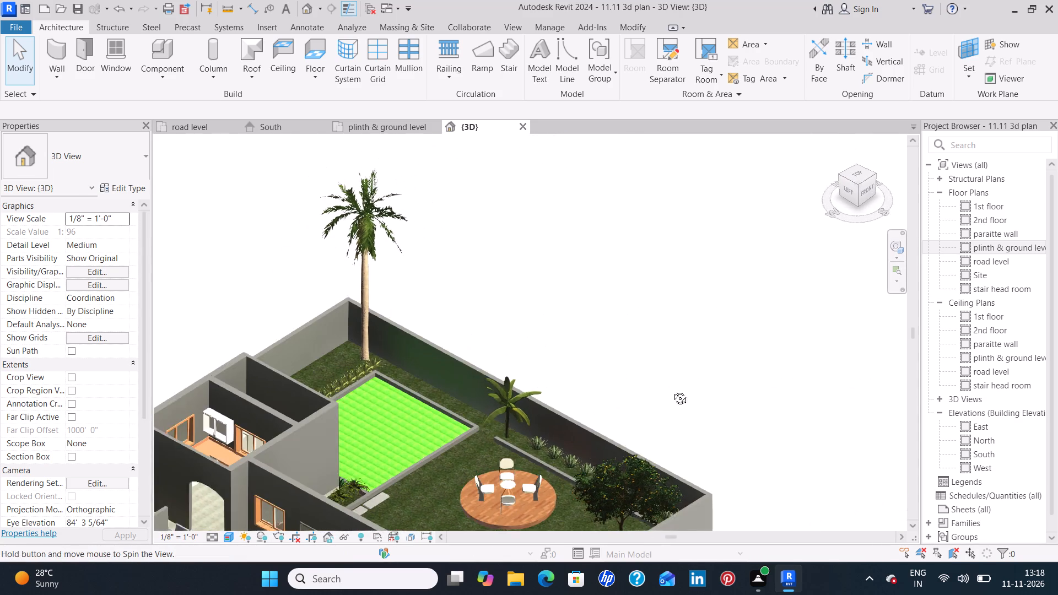
shift+middle_drag(672, 390, 662, 353)
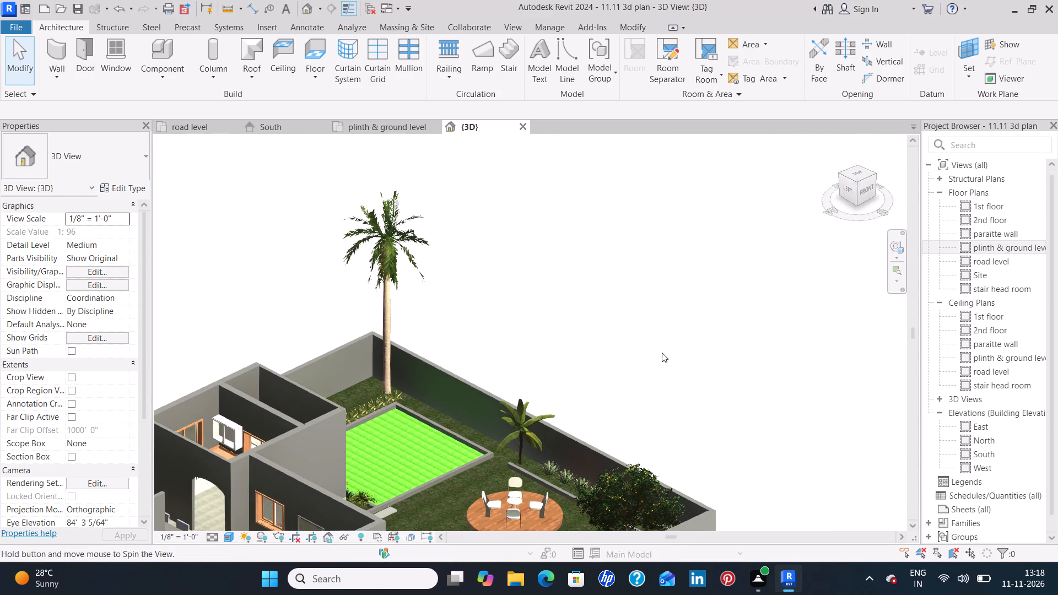
shift+middle_drag(664, 353, 638, 371)
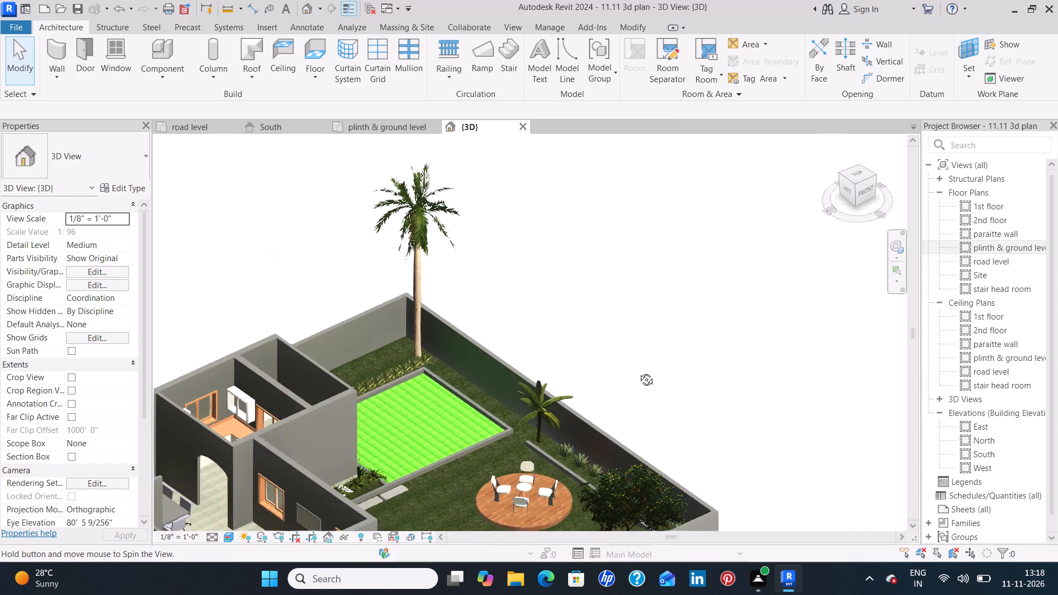
shift+middle_drag(638, 371, 517, 370)
middle_drag(713, 418, 745, 303)
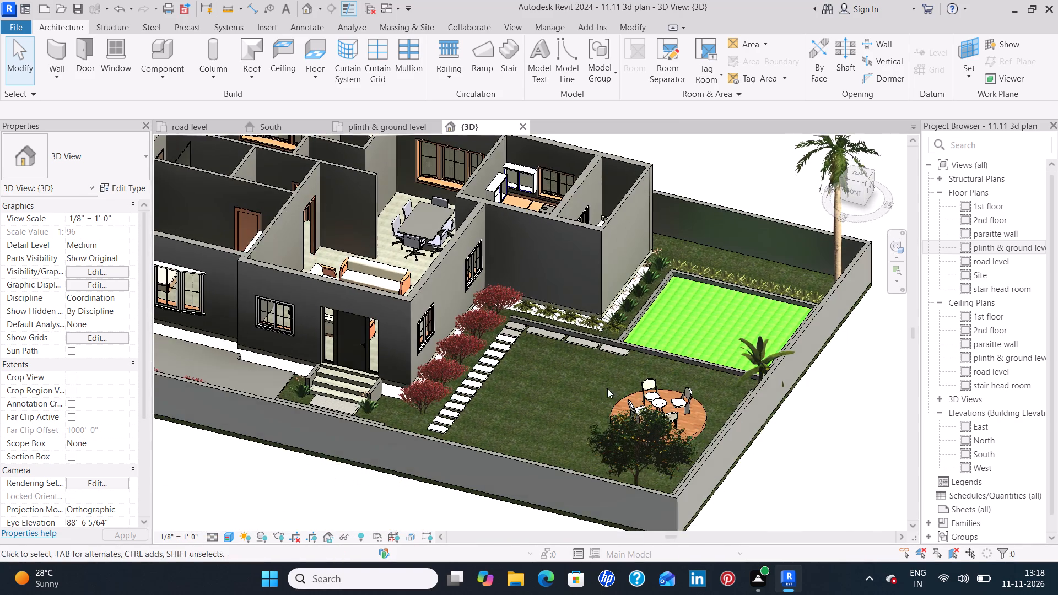
scroll(594, 334, up, 9)
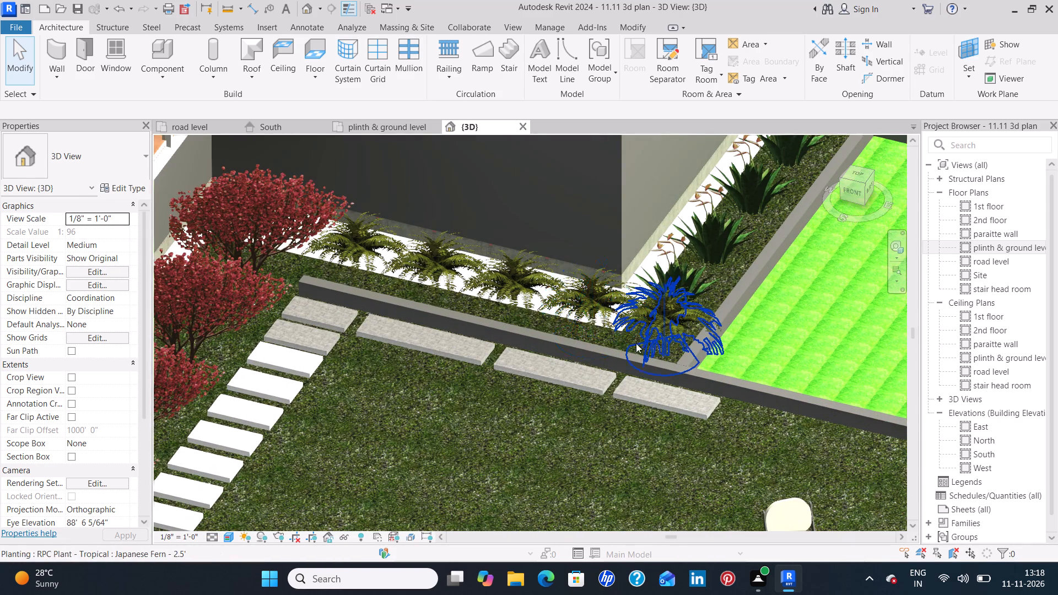
scroll(677, 343, down, 8)
shift+middle_drag(769, 324, 769, 322)
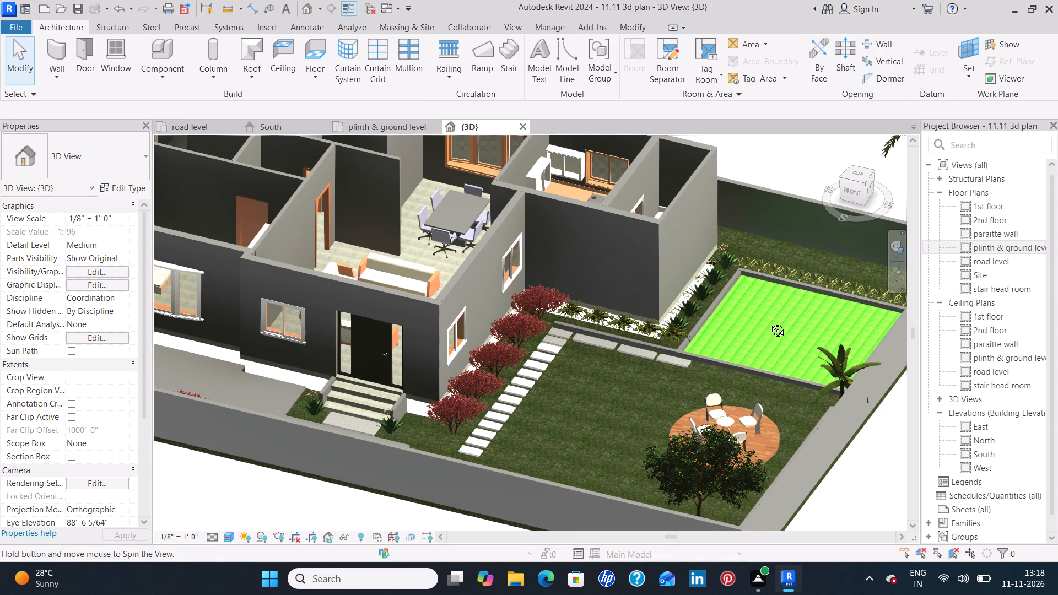
shift+middle_drag(769, 322, 825, 318)
shift+scroll(719, 291, down, 1)
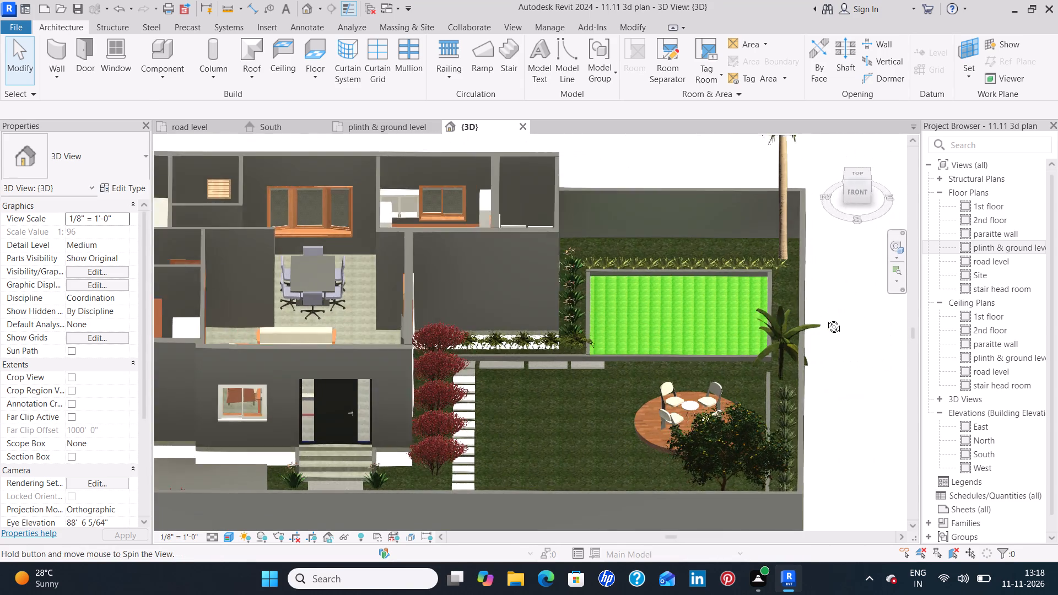
shift+middle_drag(825, 318, 833, 320)
scroll(829, 322, down, 3)
scroll(697, 396, up, 2)
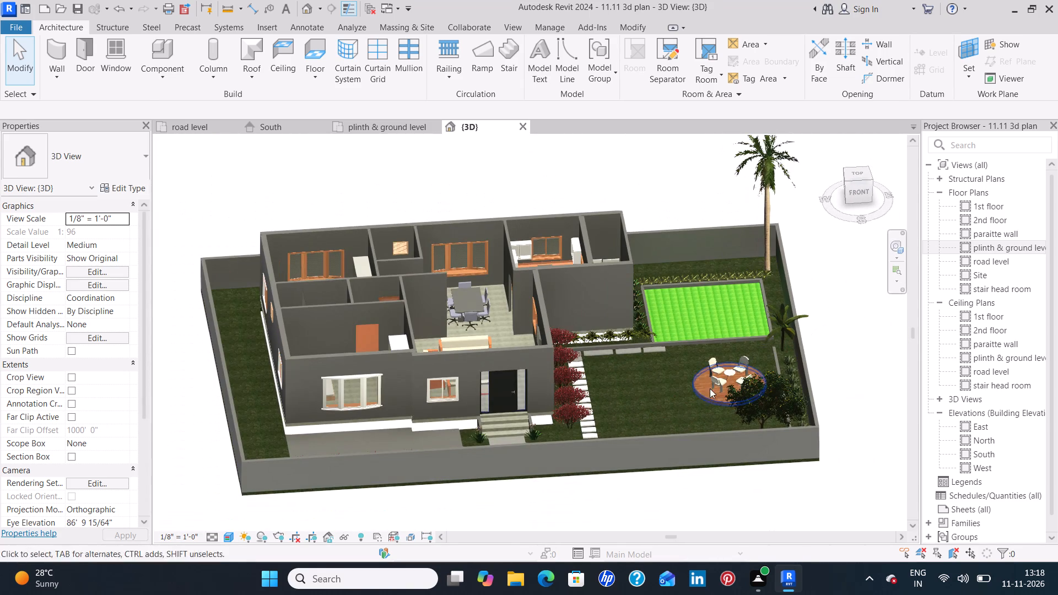
scroll(710, 388, up, 11)
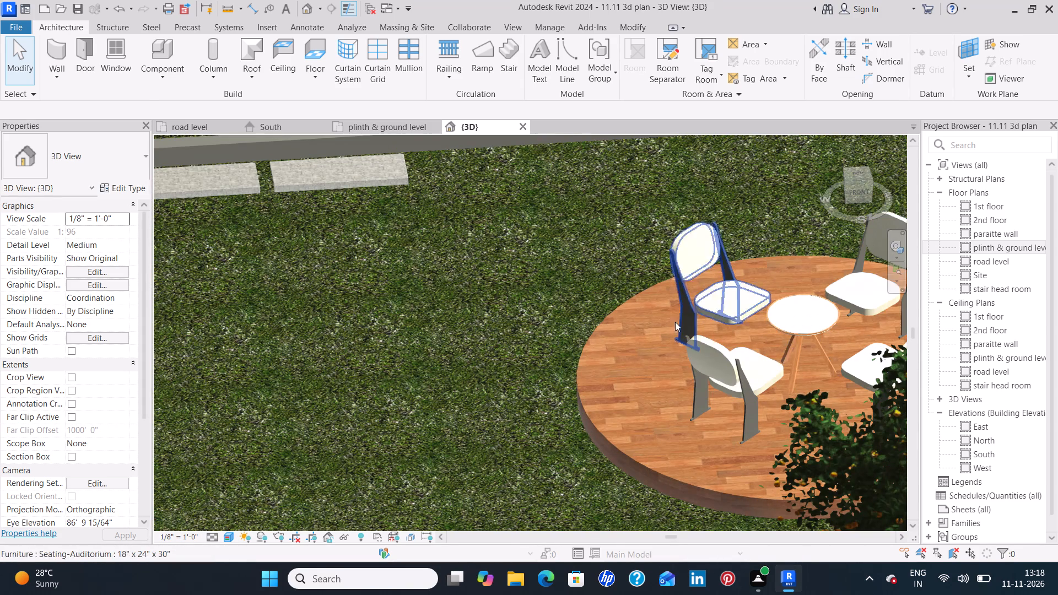
scroll(552, 318, down, 8)
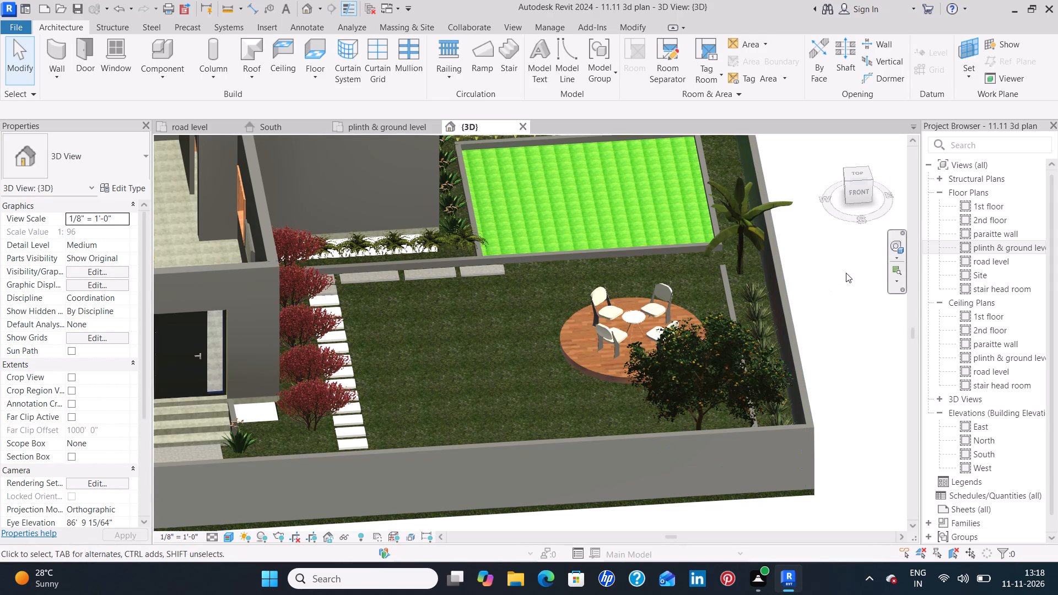
shift+middle_drag(840, 273, 845, 344)
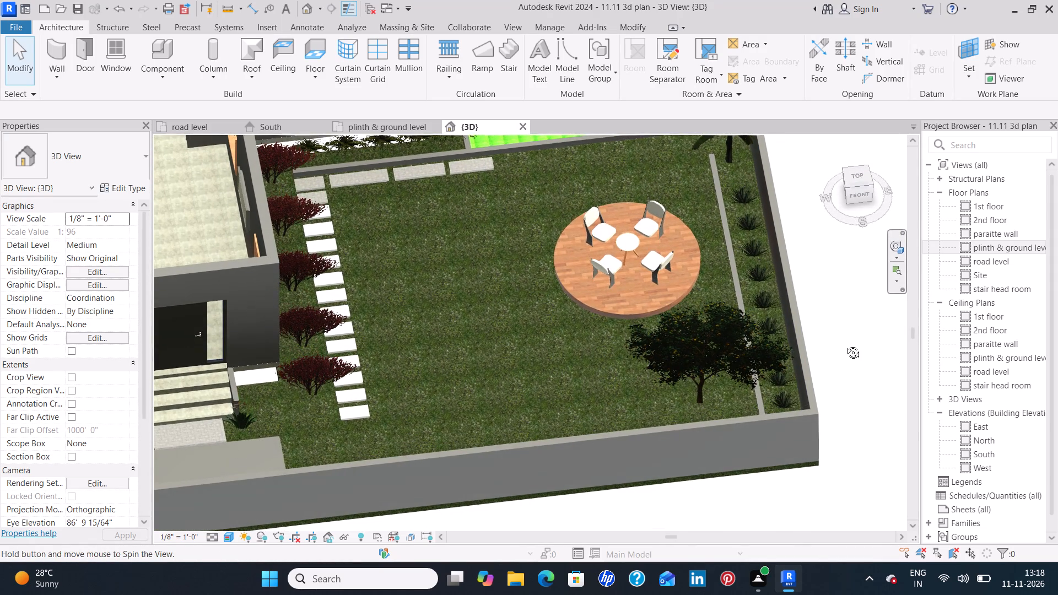
shift+middle_drag(845, 344, 830, 249)
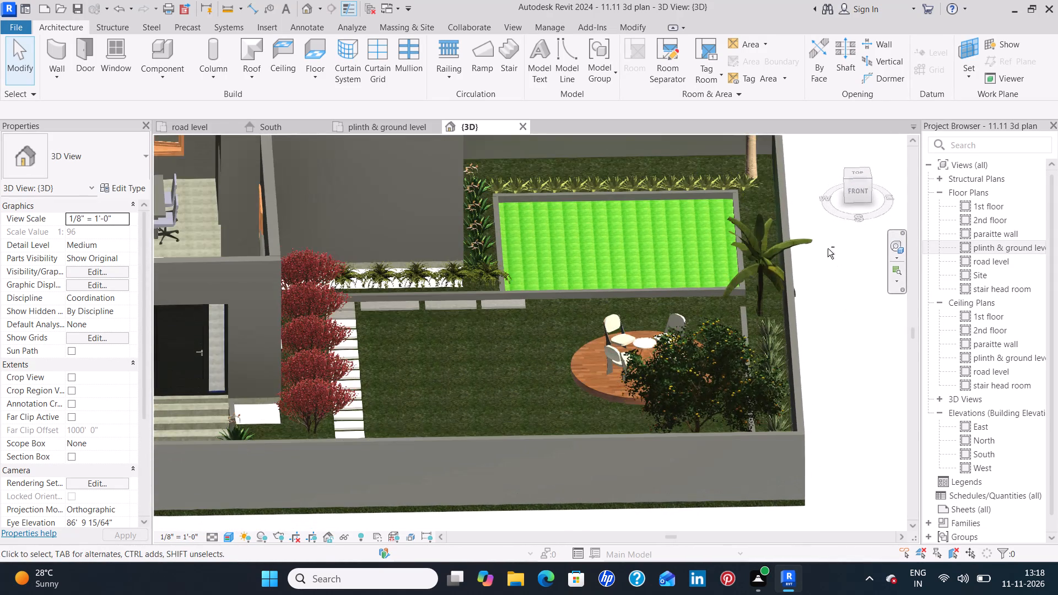
Delete the Orange Tree - 11' beside the round seating deck in the garden's southeast corner, using the road level plan.
scroll(809, 269, up, 4)
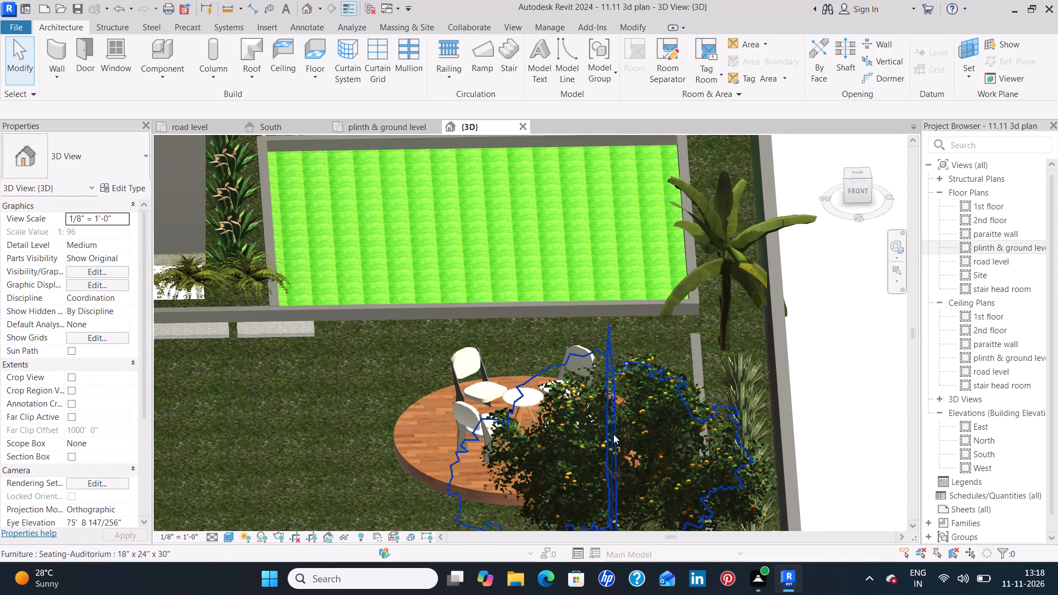
click(681, 394)
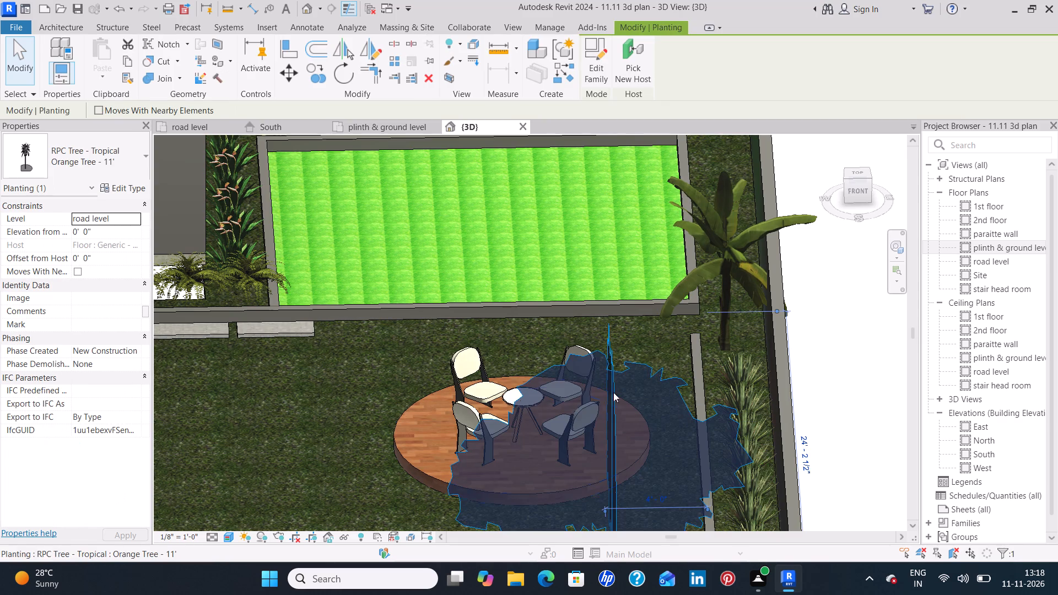
click(120, 163)
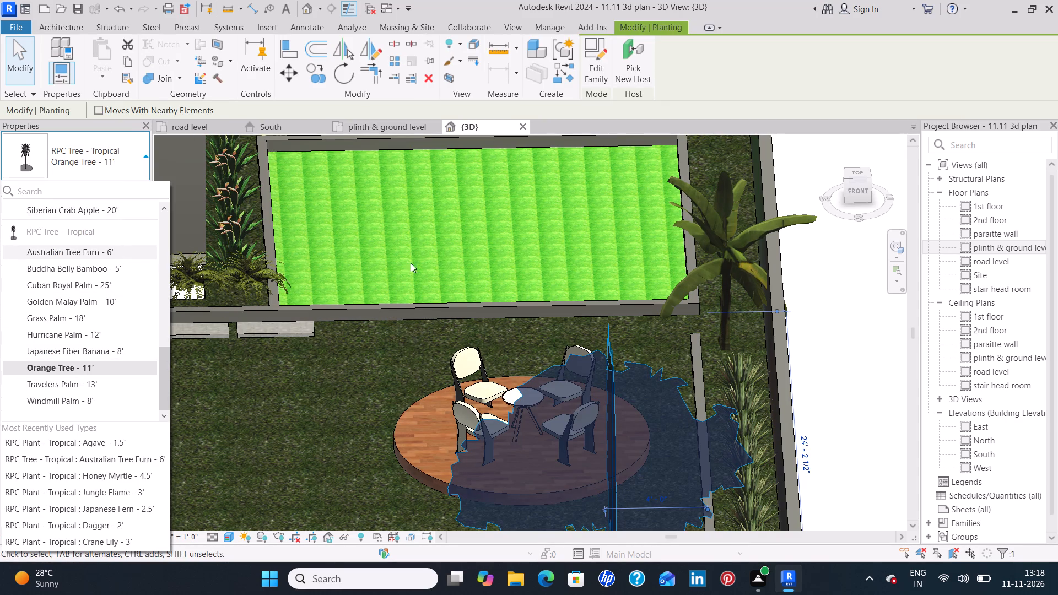
key(Delete)
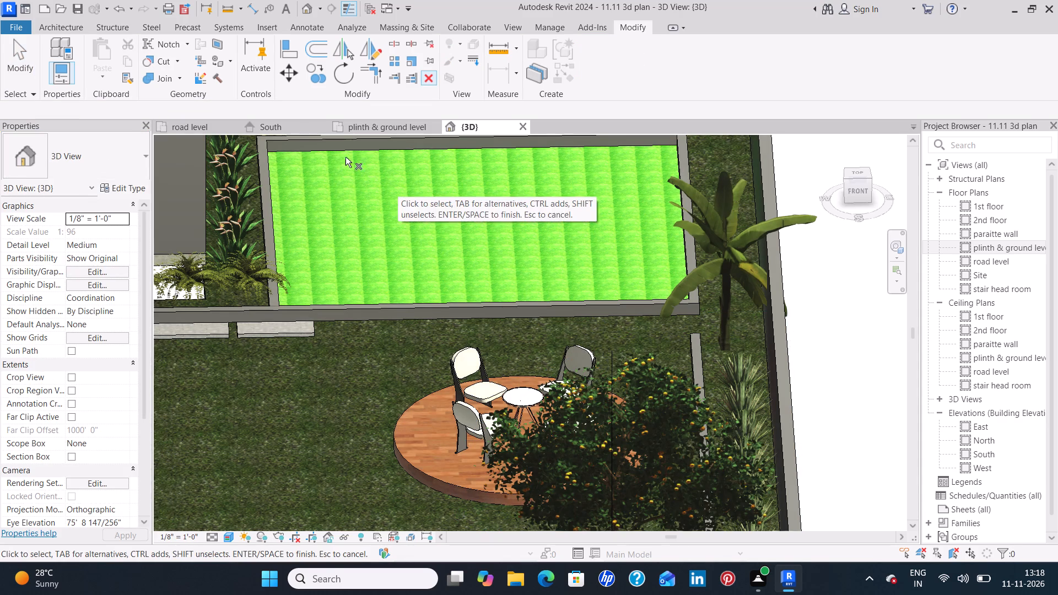
click(215, 129)
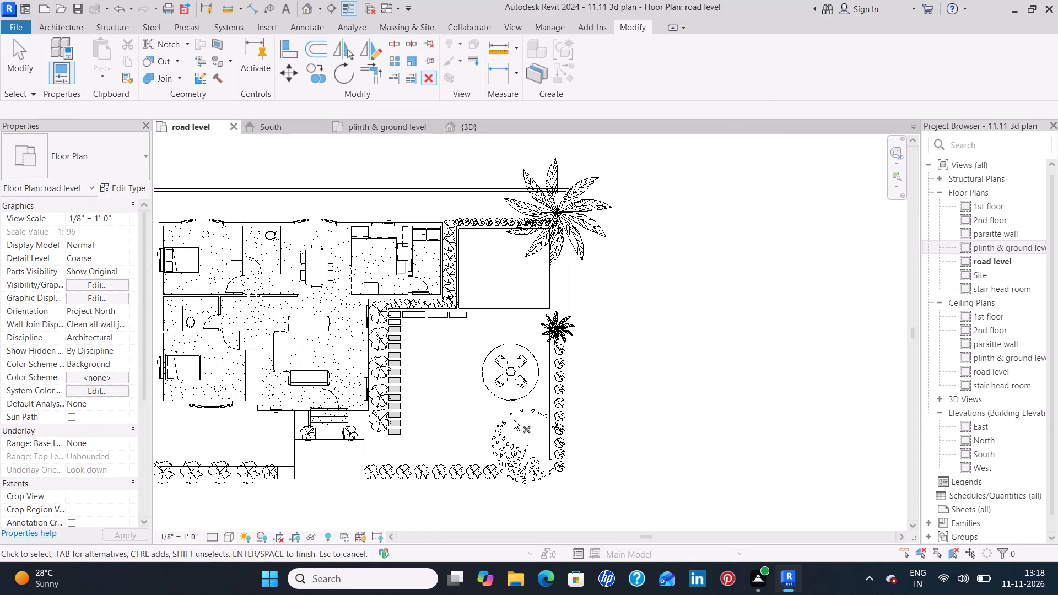
key(Escape)
click(502, 430)
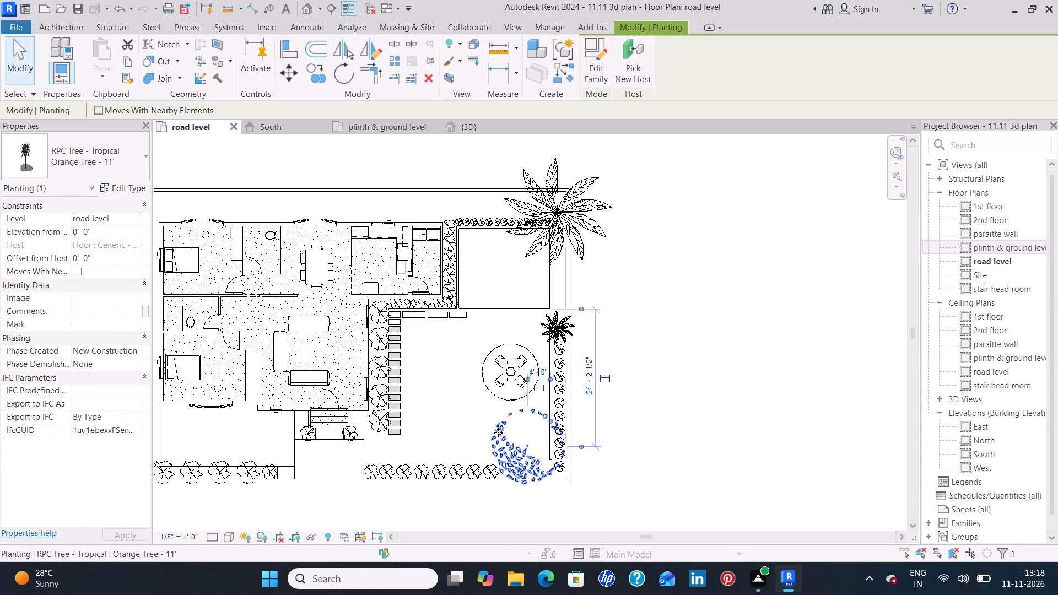
key(Delete)
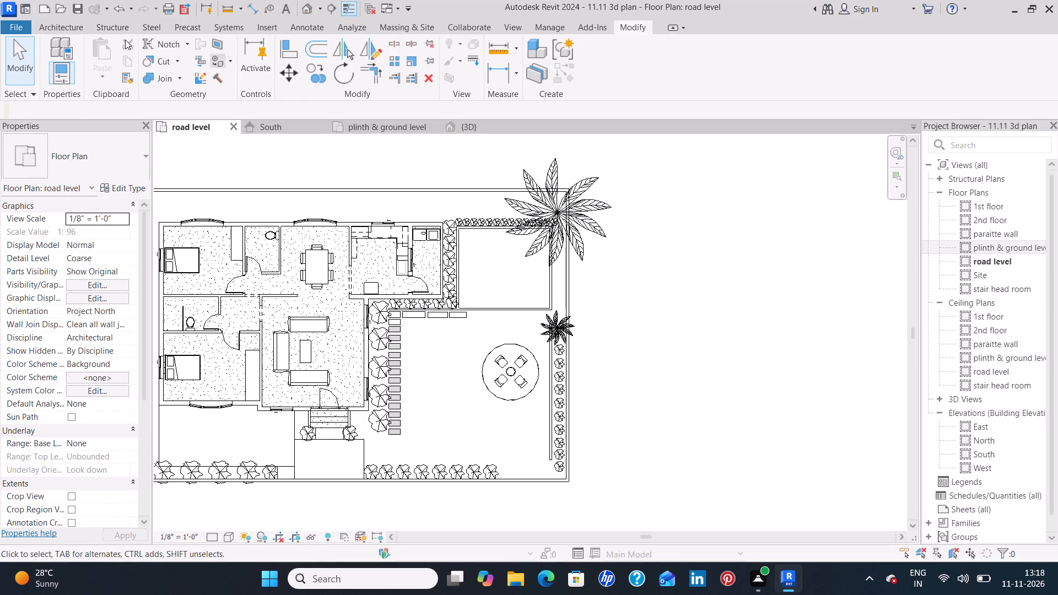
Load the RPC Tree - Fall family from the Planting library for component placement.
drag(75, 25, 75, 30)
click(154, 53)
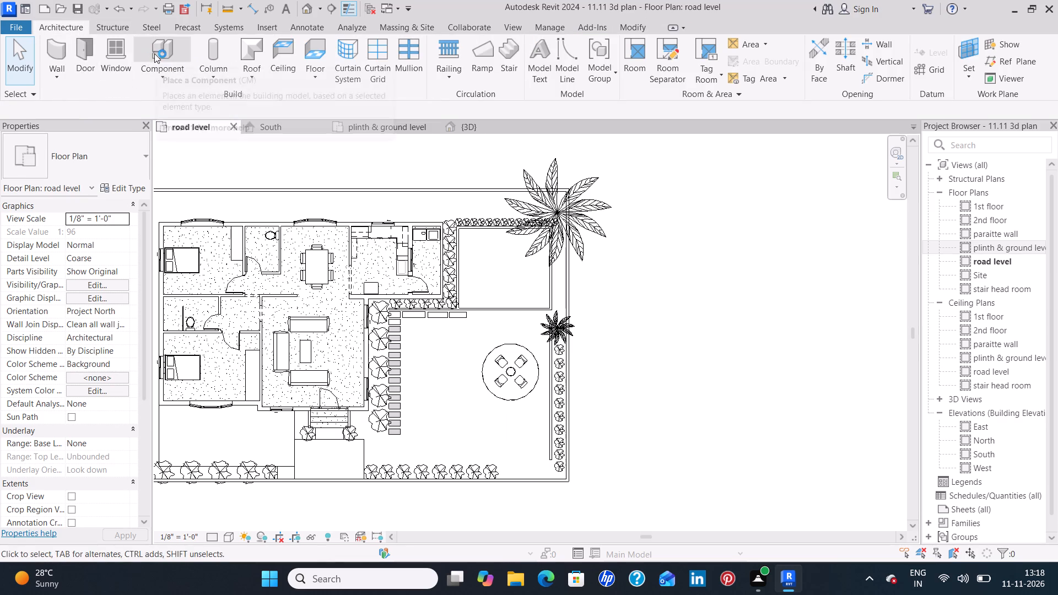
click(601, 71)
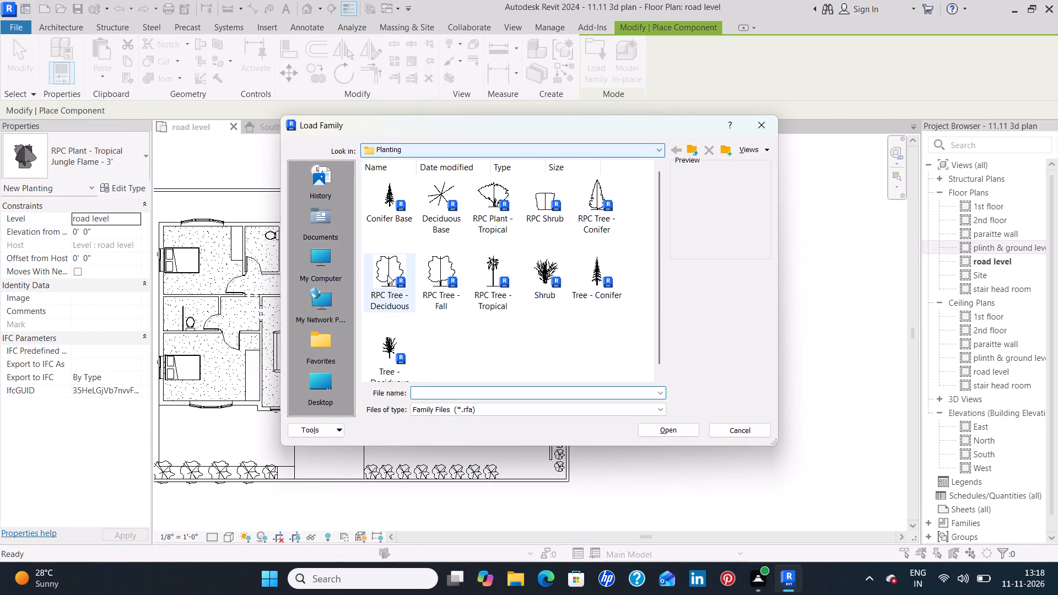
click(435, 270)
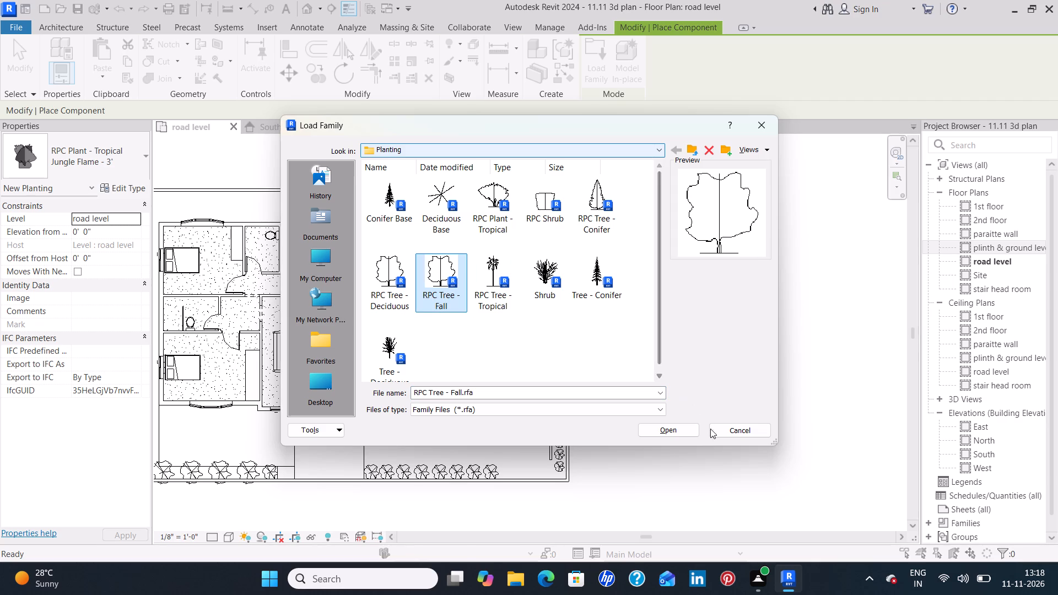
click(685, 435)
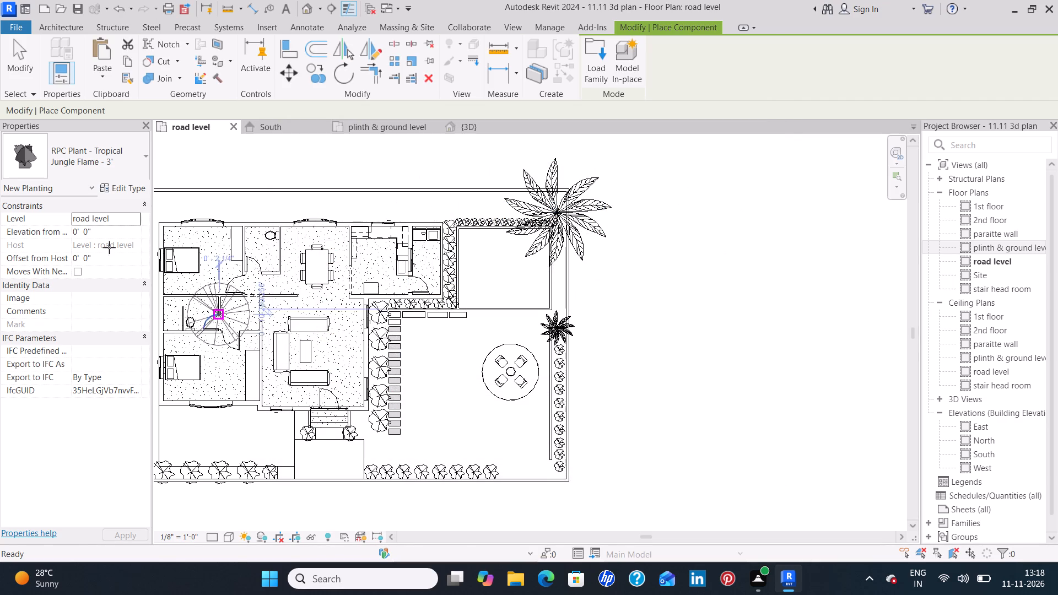
Place a Service Berry - 25' fall tree in the southeast garden corner, about 25'-6" south of the rectangular enclosure's south wall.
click(111, 160)
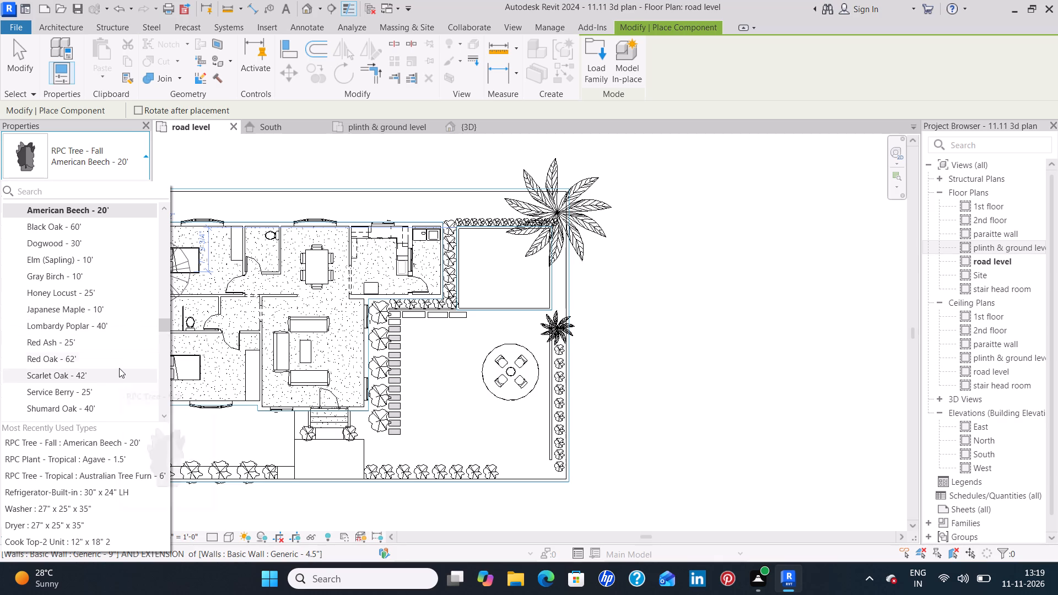
scroll(123, 363, down, 2)
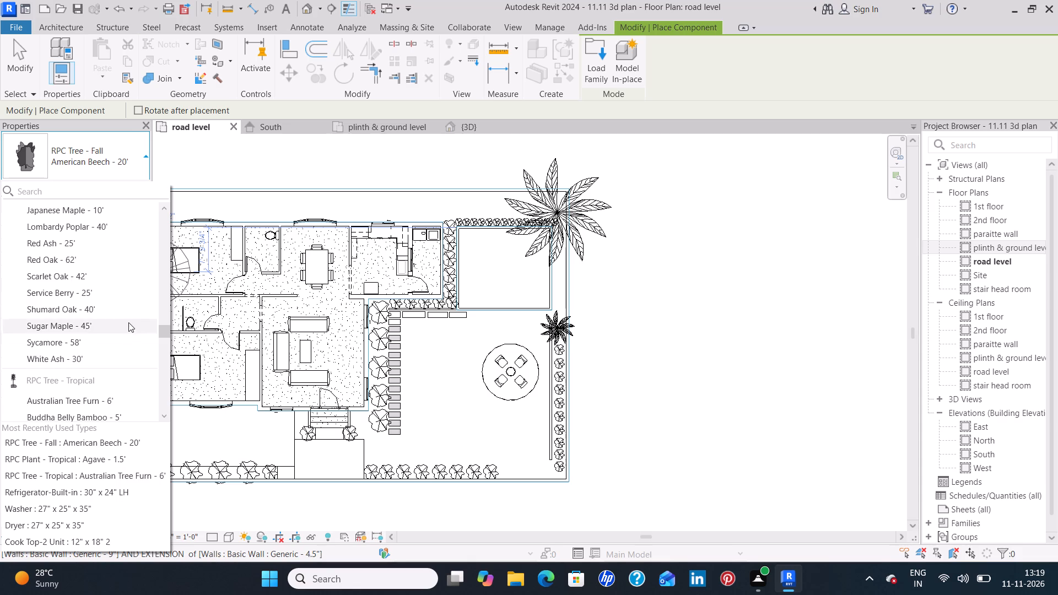
click(115, 294)
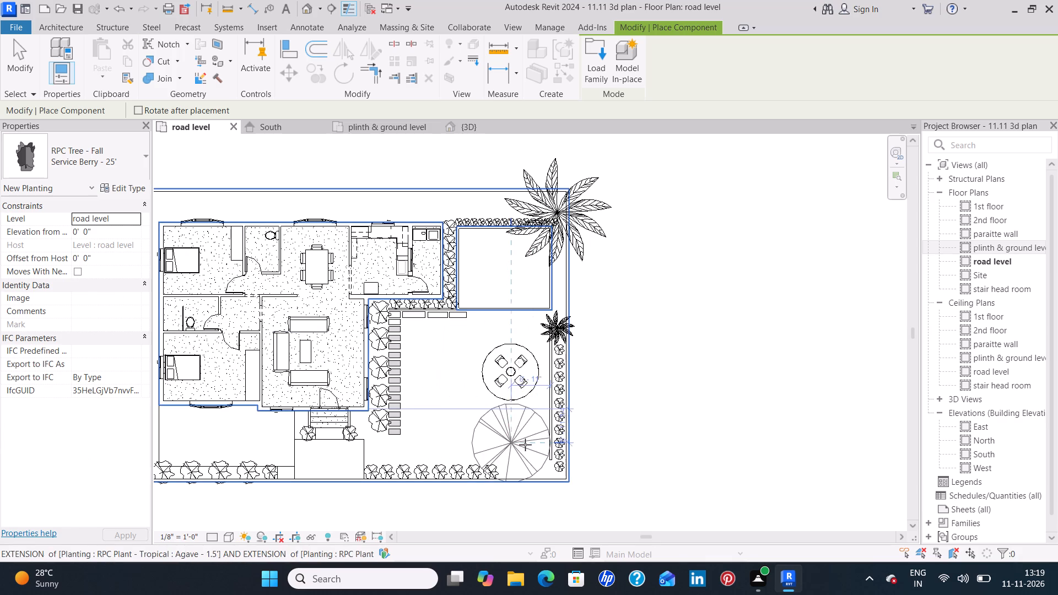
click(533, 452)
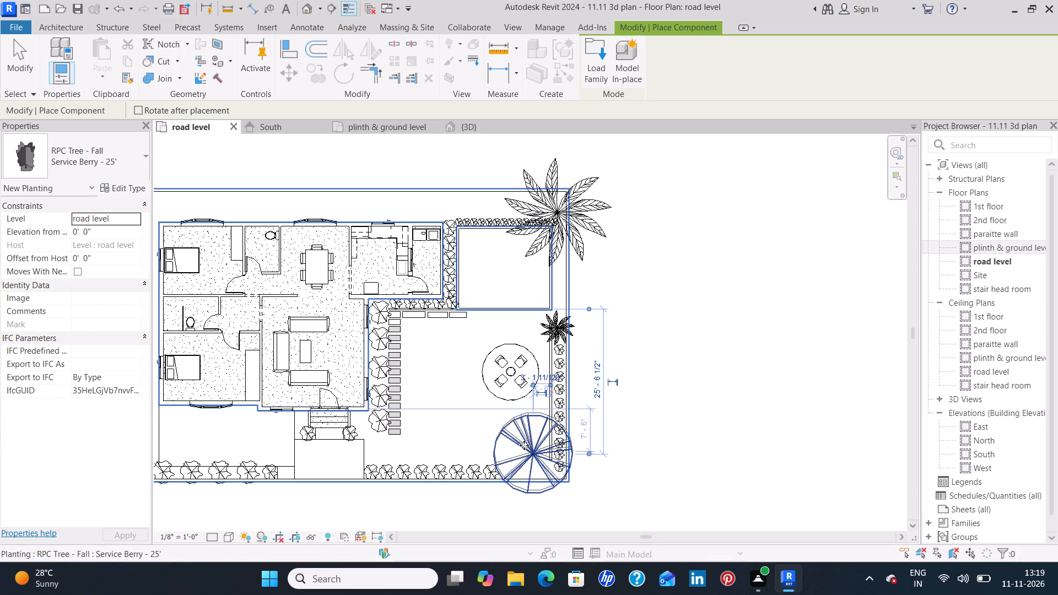
Examine the Service Berry tree beside the round seating deck from several sides in the 3D view.
drag(476, 121, 478, 127)
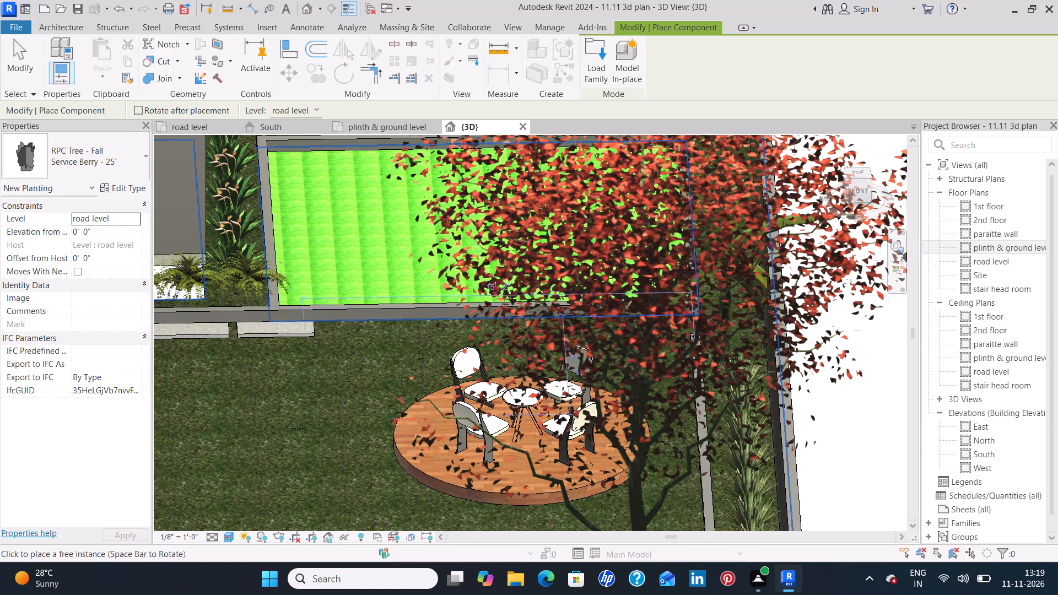
key(Escape)
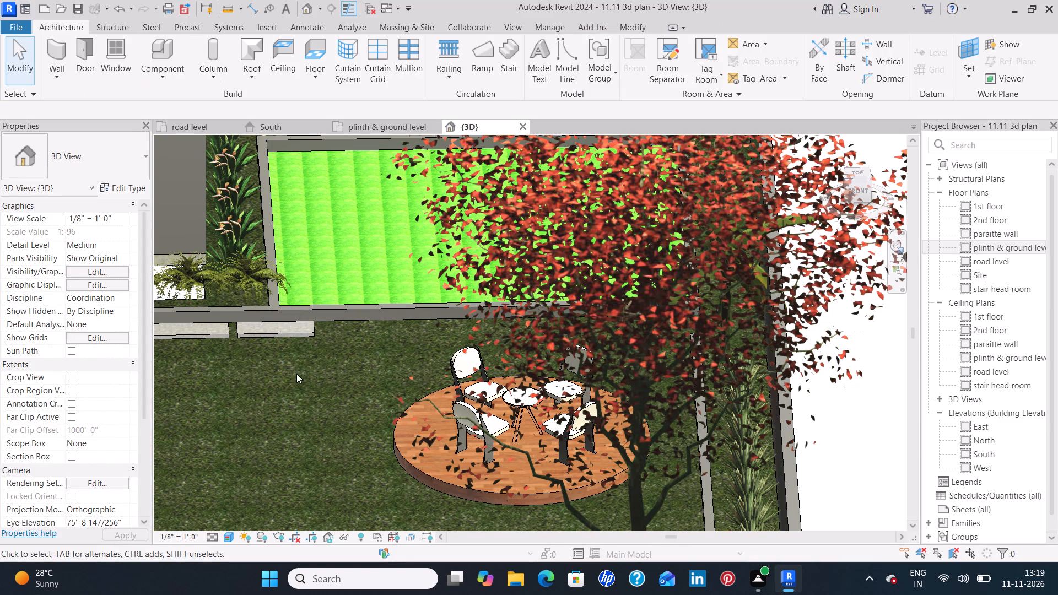
scroll(316, 388, down, 8)
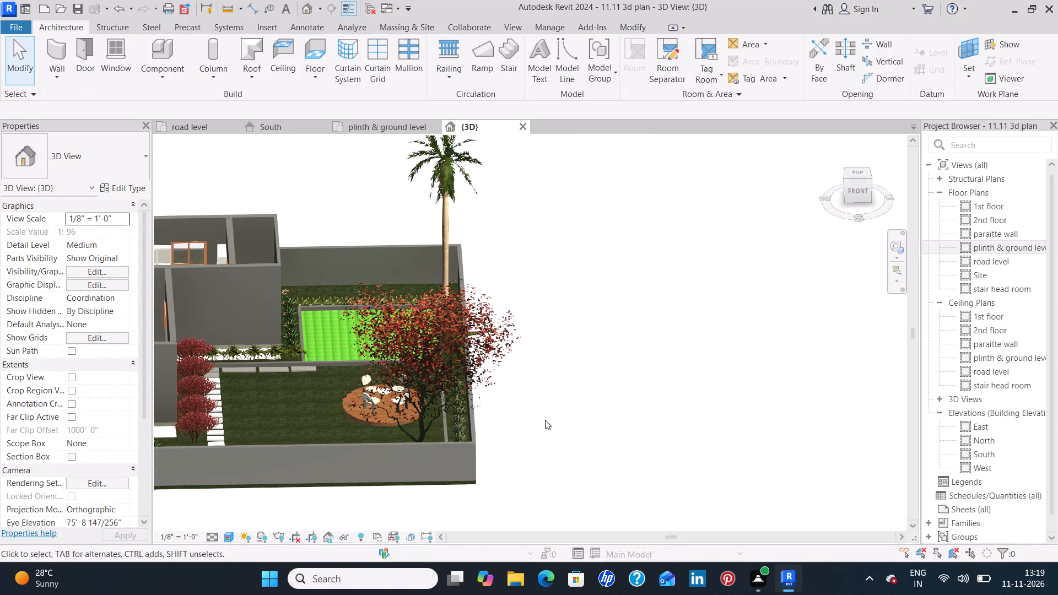
middle_drag(582, 424, 678, 433)
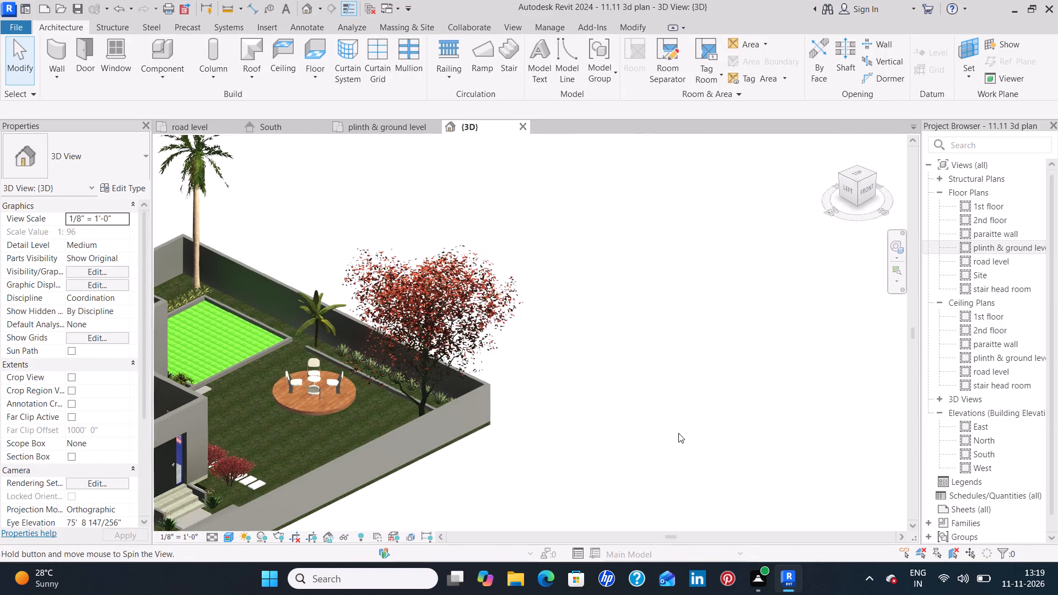
shift+middle_drag(648, 426, 290, 505)
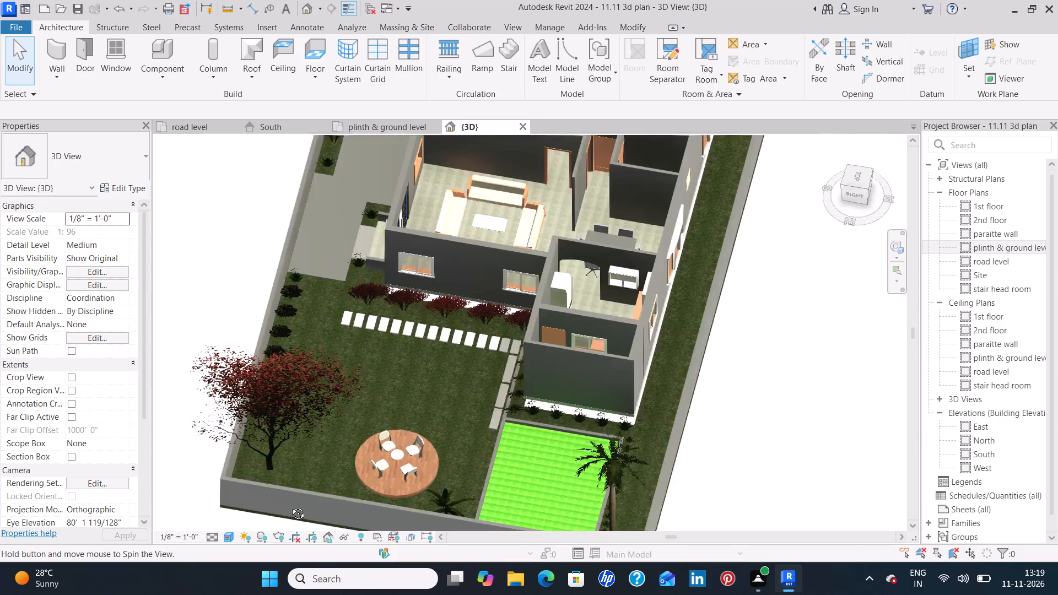
shift+middle_drag(290, 505, 270, 513)
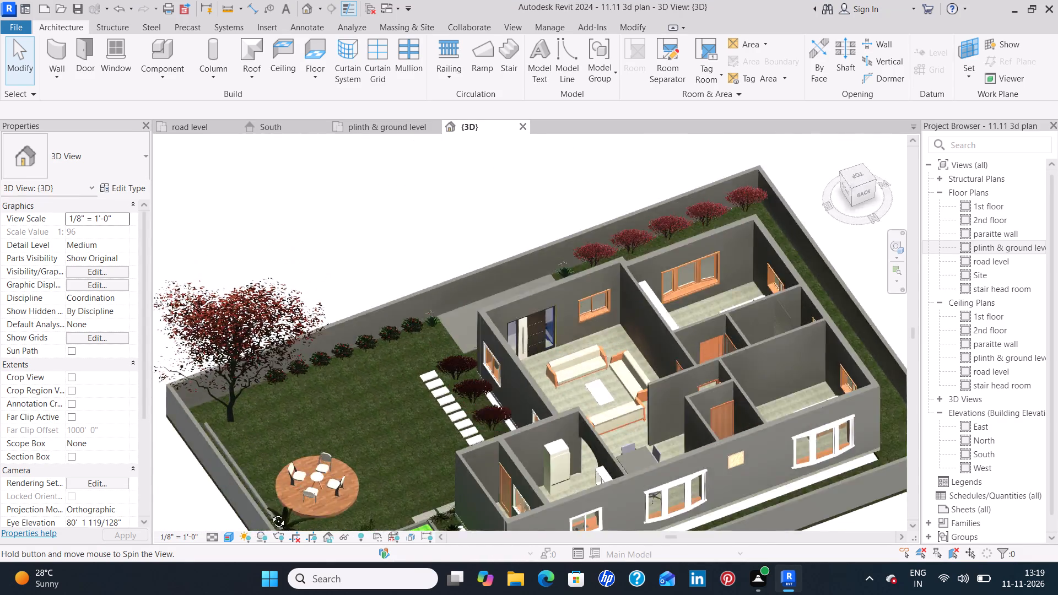
shift+middle_drag(270, 513, 607, 401)
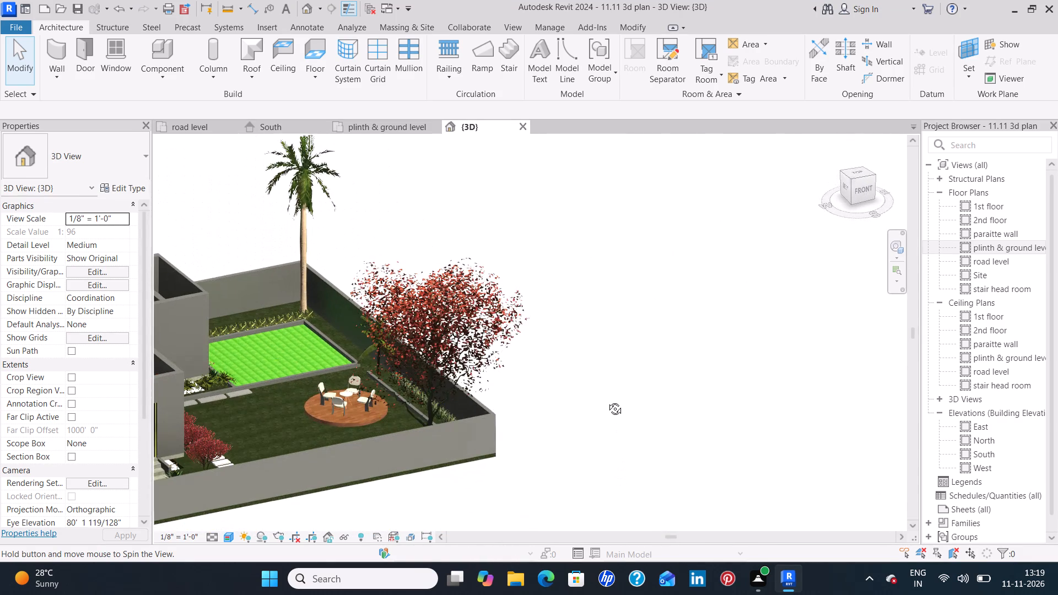
shift+middle_drag(607, 401, 466, 540)
Change the Service Berry tree in the garden's southeast corner to the RPC Tree - Fall type Dogwood - 30'.
click(377, 426)
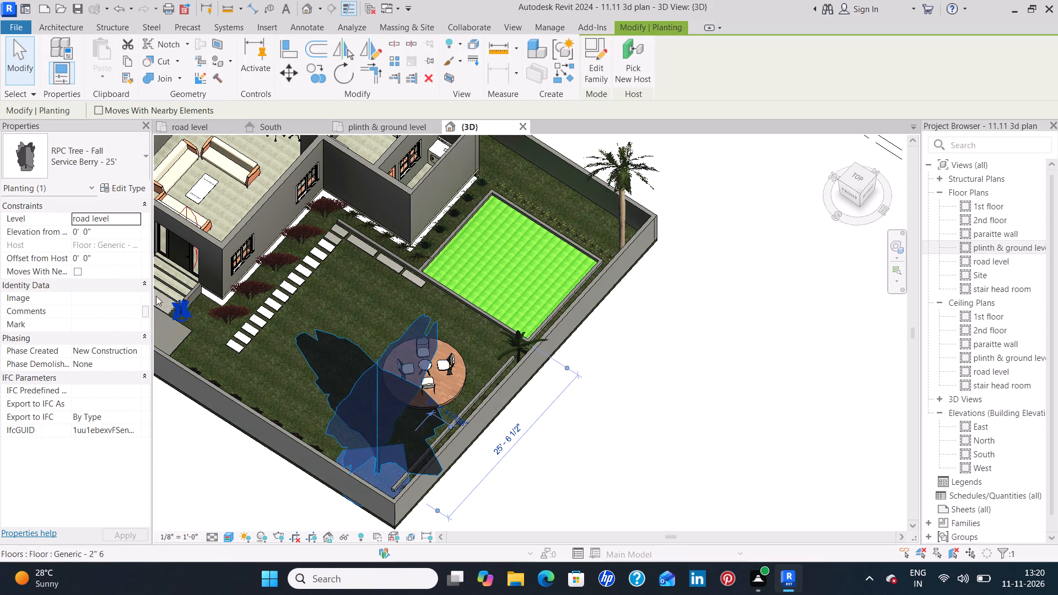
click(132, 165)
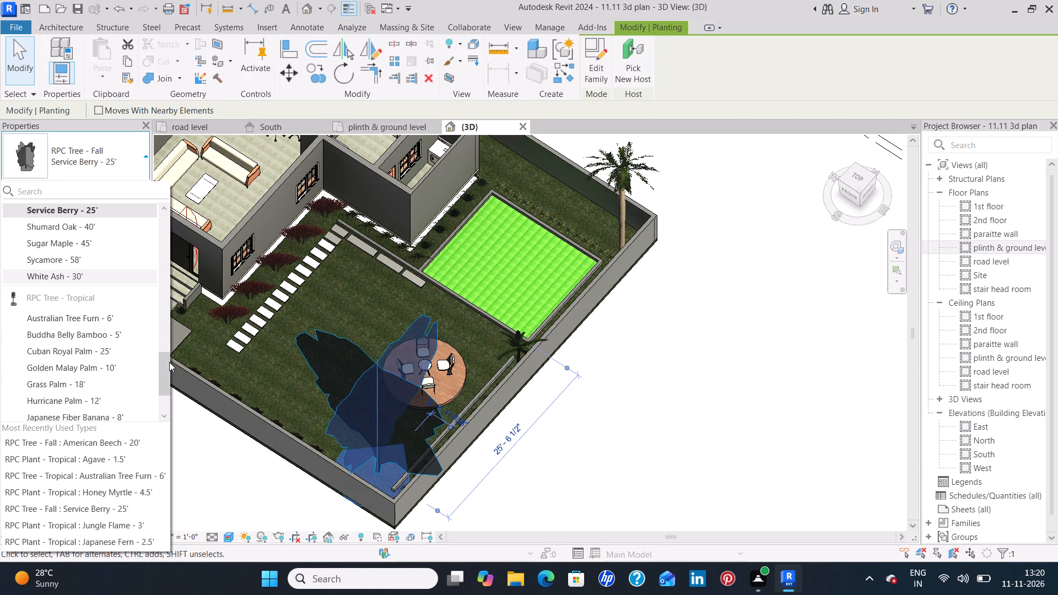
scroll(116, 257, up, 2)
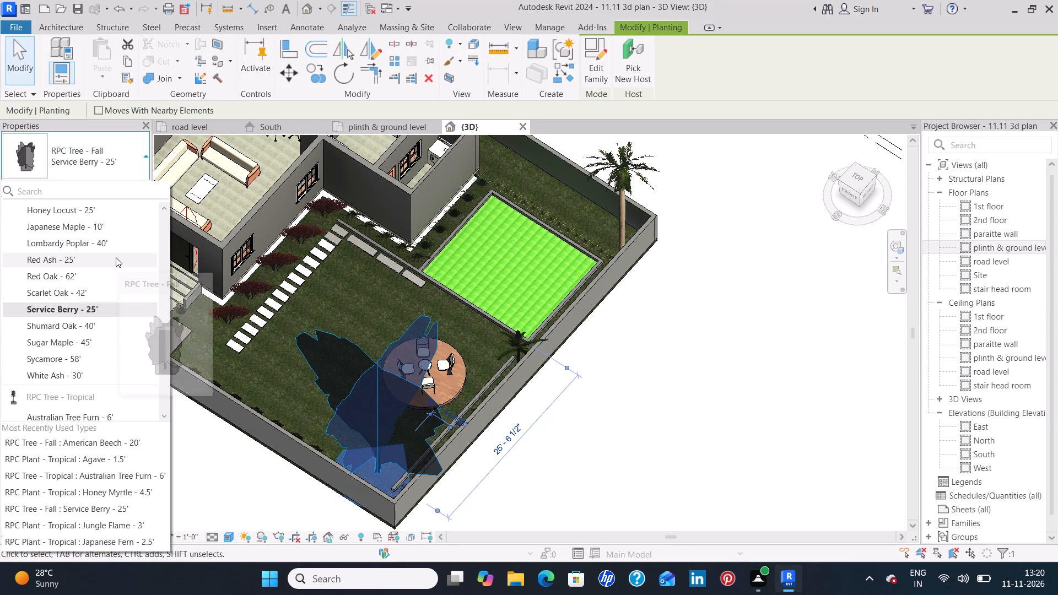
scroll(116, 257, up, 1)
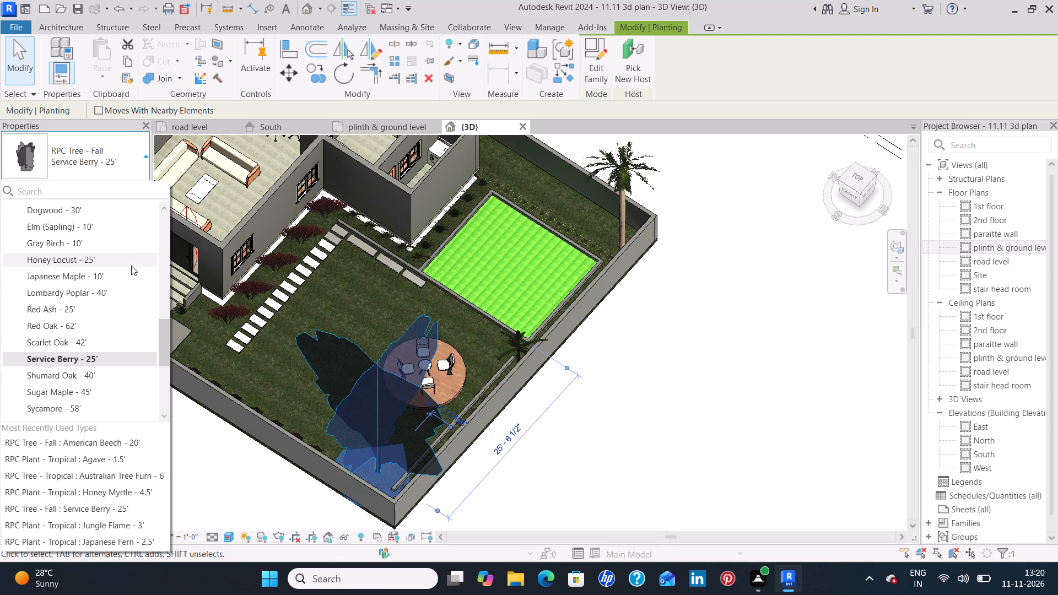
click(95, 209)
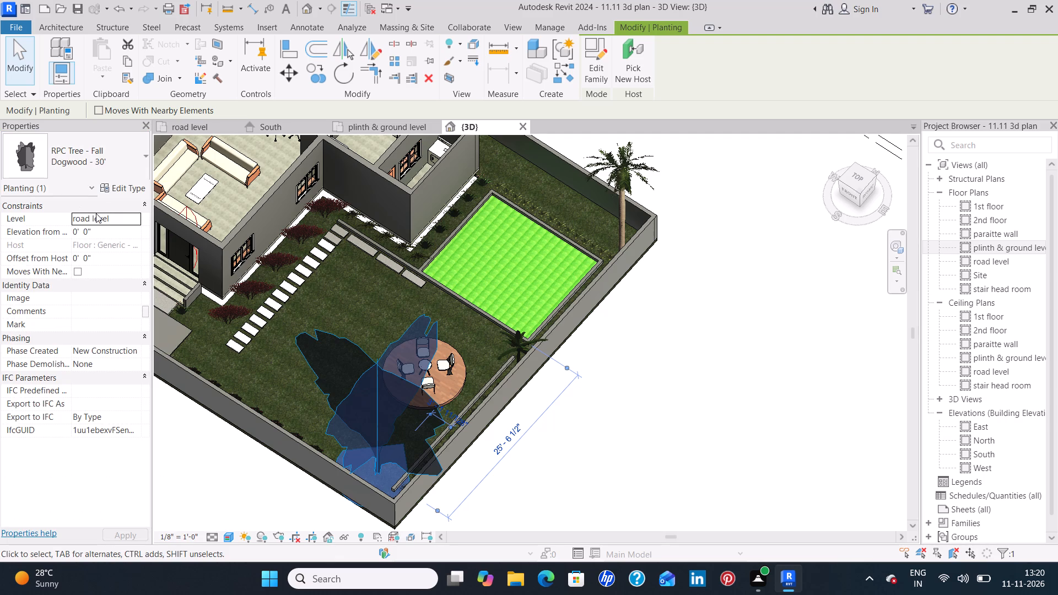
click(242, 369)
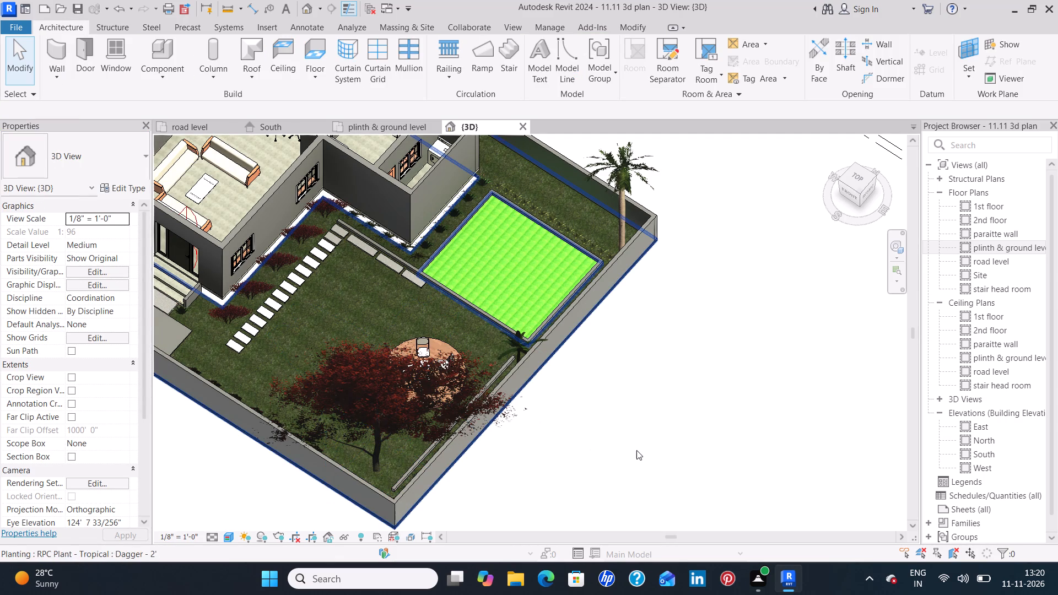
Examine the Dogwood tree's size and fit in the garden corner from several sides in 3D.
middle_drag(636, 450, 391, 496)
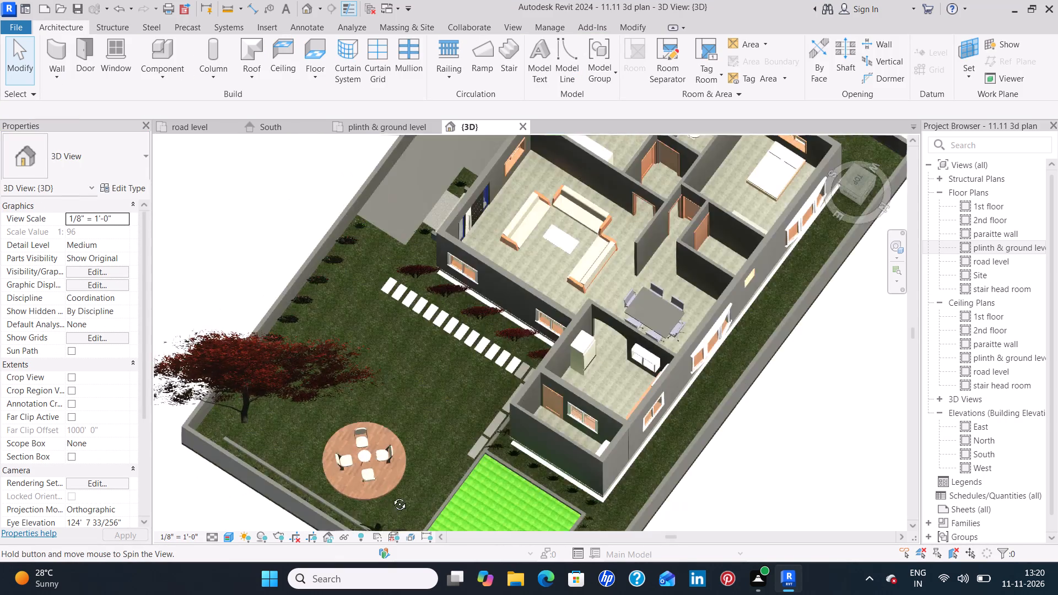
middle_drag(391, 496, 91, 322)
shift+middle_drag(550, 416, 482, 446)
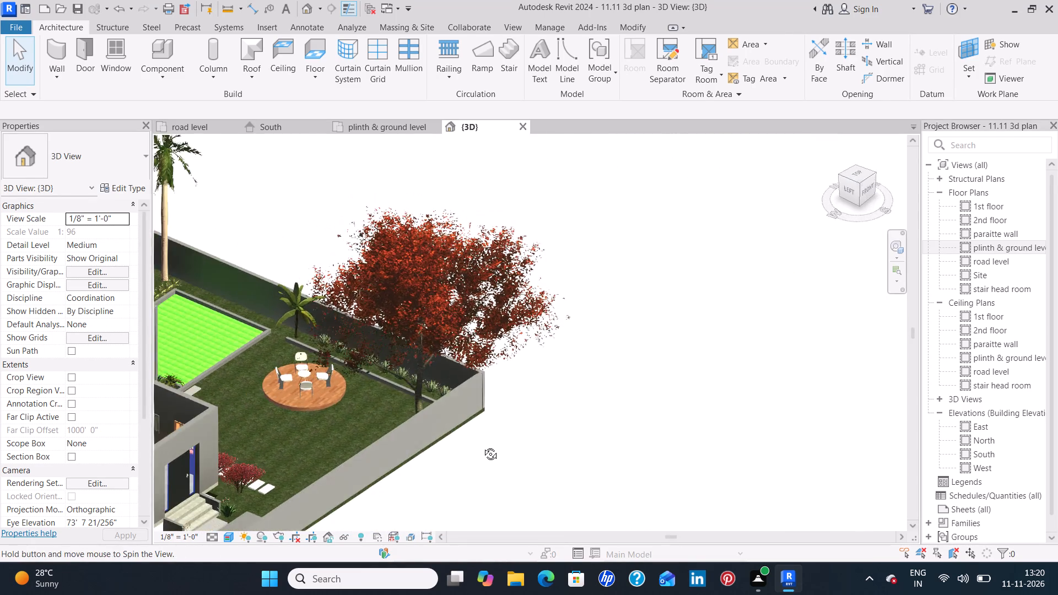
shift+middle_drag(482, 446, 500, 349)
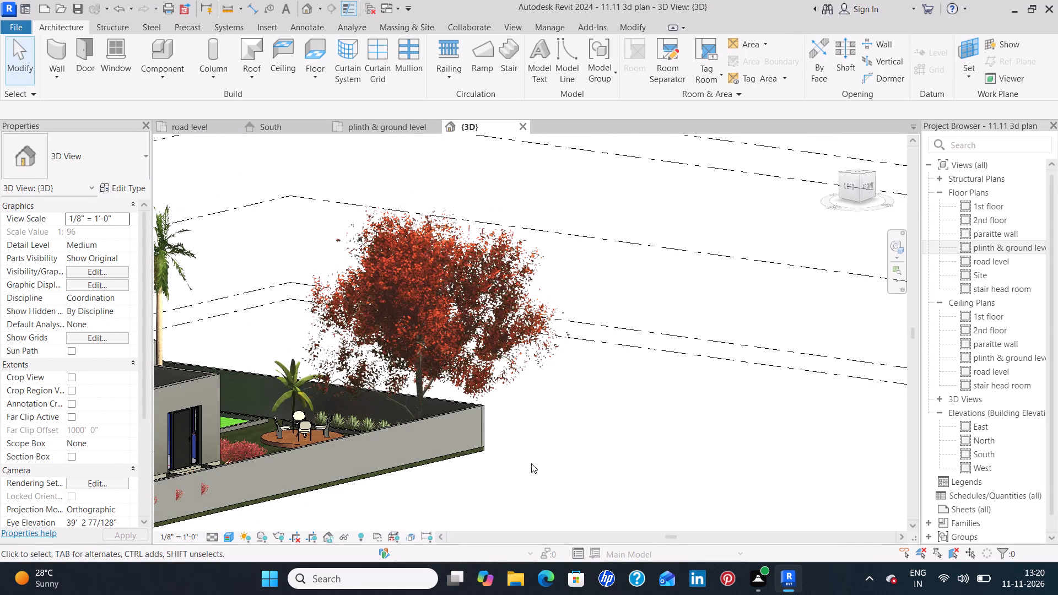
scroll(531, 463, down, 4)
shift+middle_drag(662, 442, 628, 474)
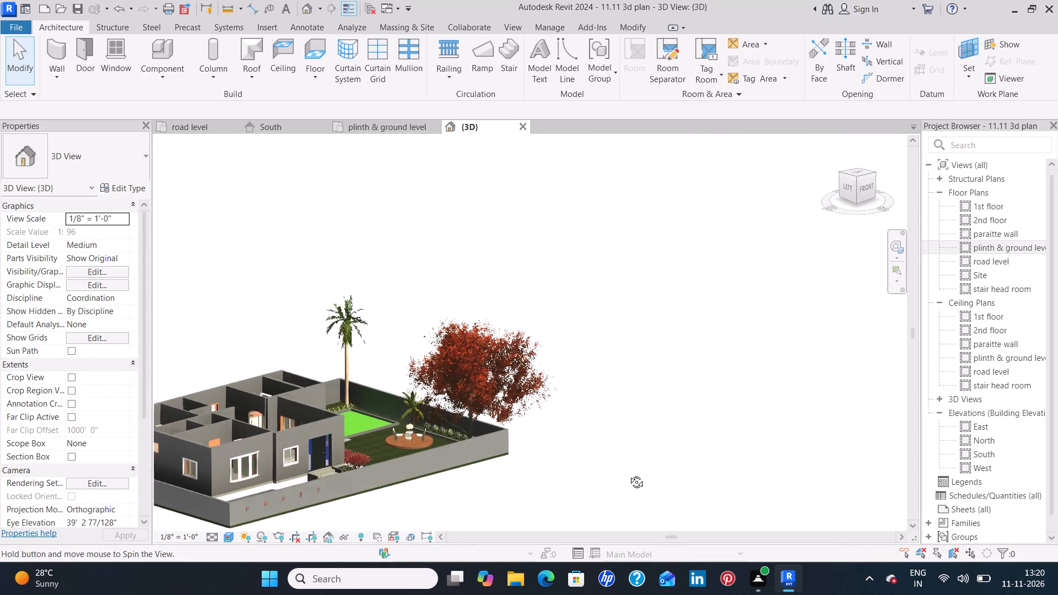
shift+middle_drag(628, 474, 601, 482)
shift+middle_drag(597, 483, 556, 492)
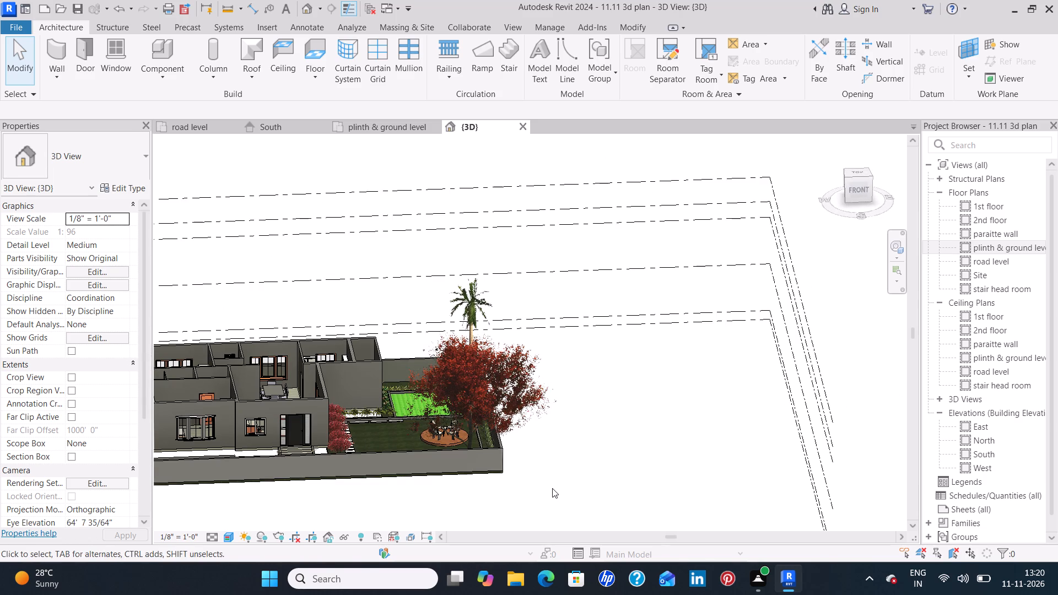
shift+middle_drag(552, 484, 627, 472)
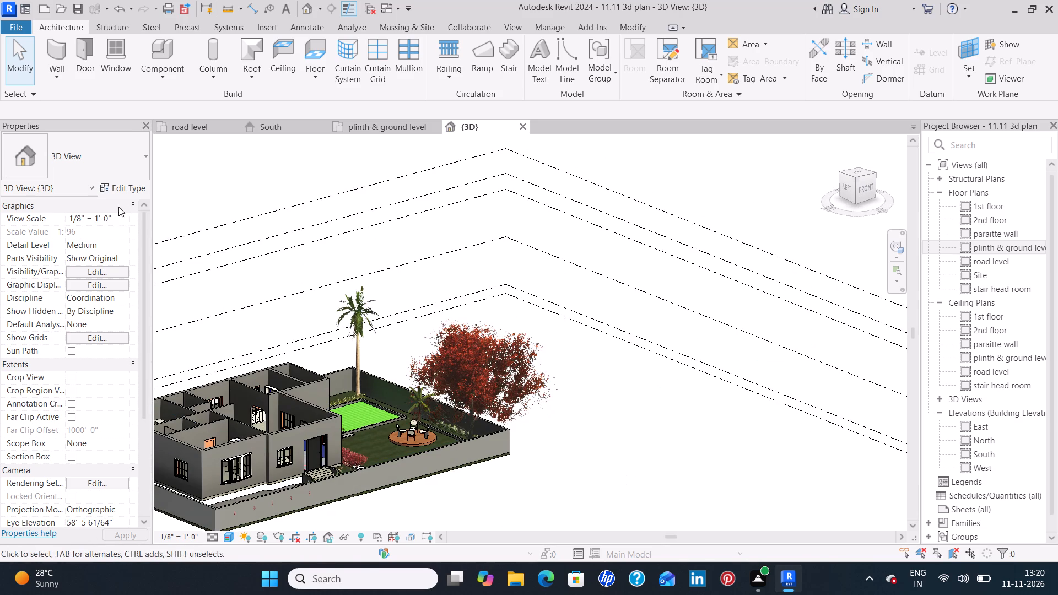
Place an Elm (Sapling) - 10' fall tree in the site's northwest corner, about 4'-0" from the house's west wall and the north boundary, using the road level plan.
click(165, 47)
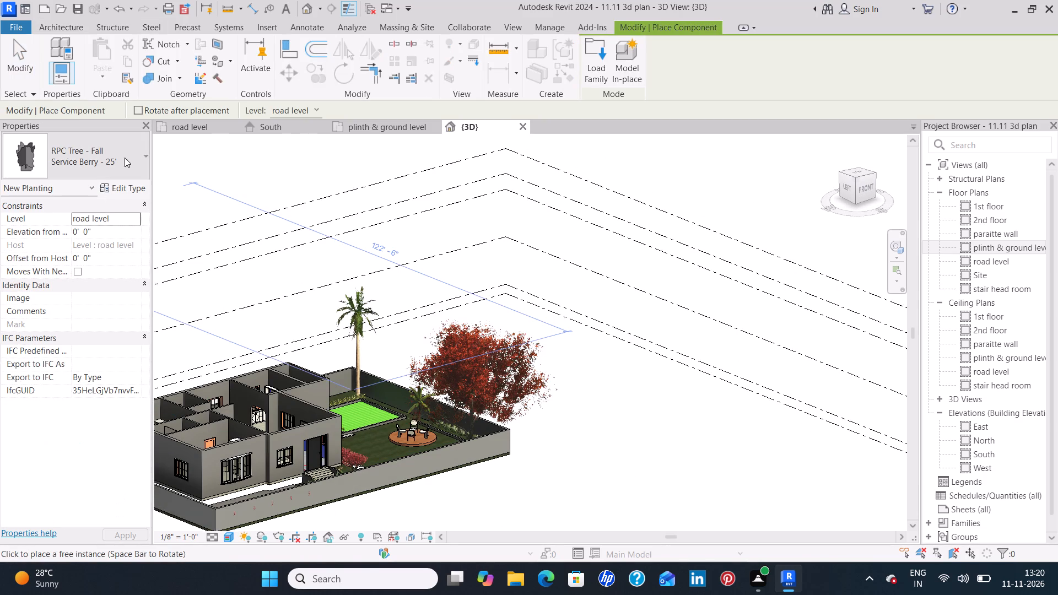
click(125, 157)
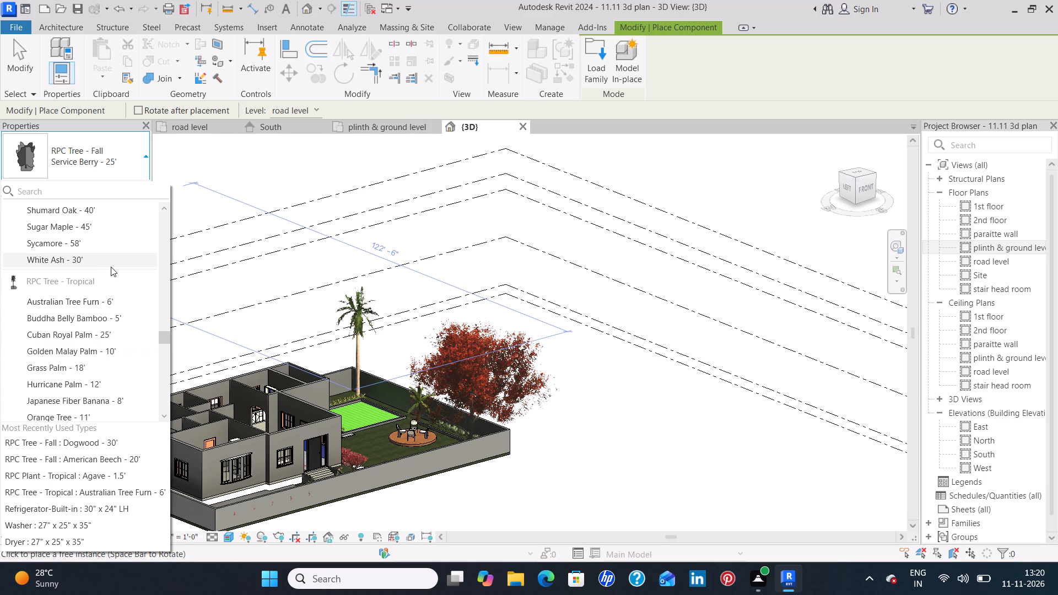
scroll(114, 269, up, 4)
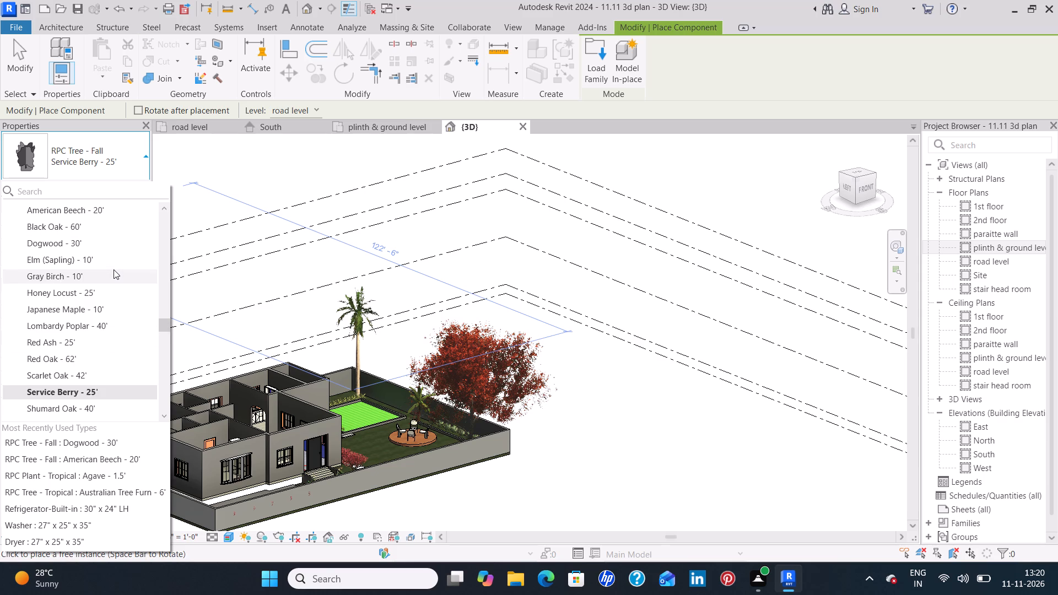
scroll(115, 271, up, 2)
scroll(115, 271, down, 1)
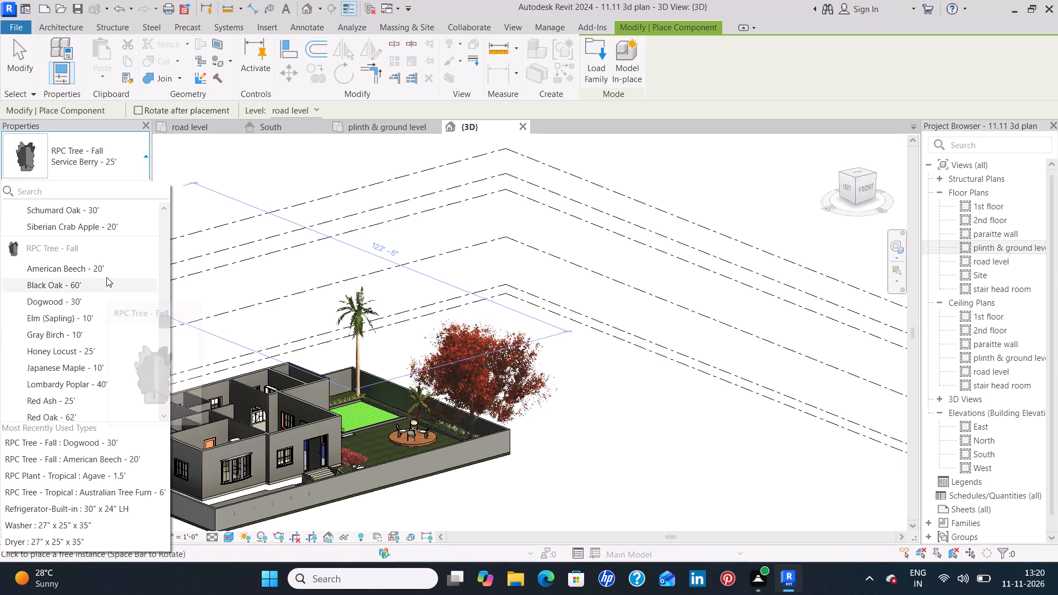
scroll(107, 276, down, 4)
scroll(107, 277, up, 1)
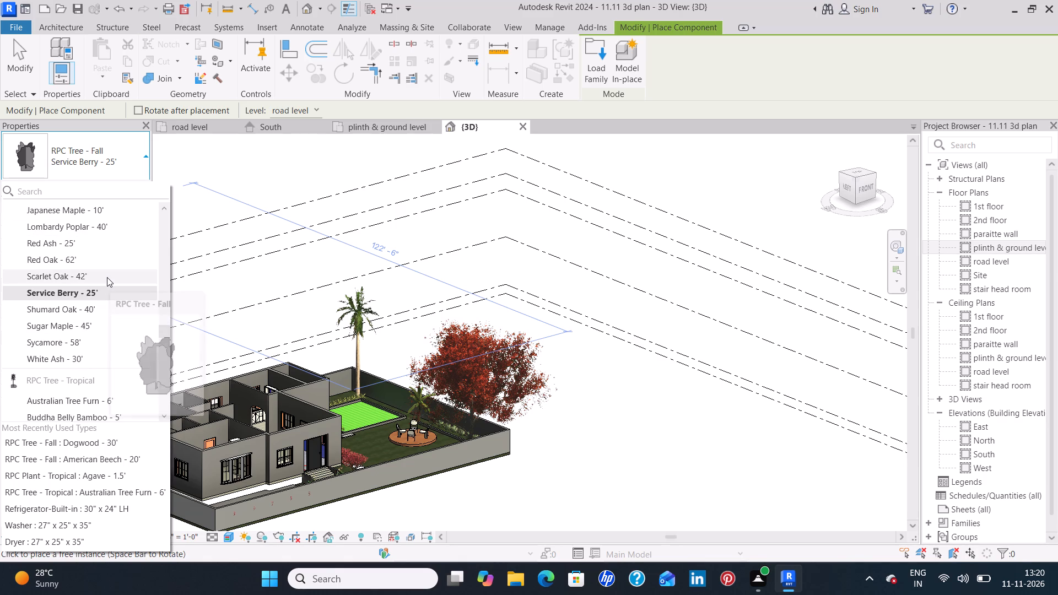
scroll(107, 277, up, 1)
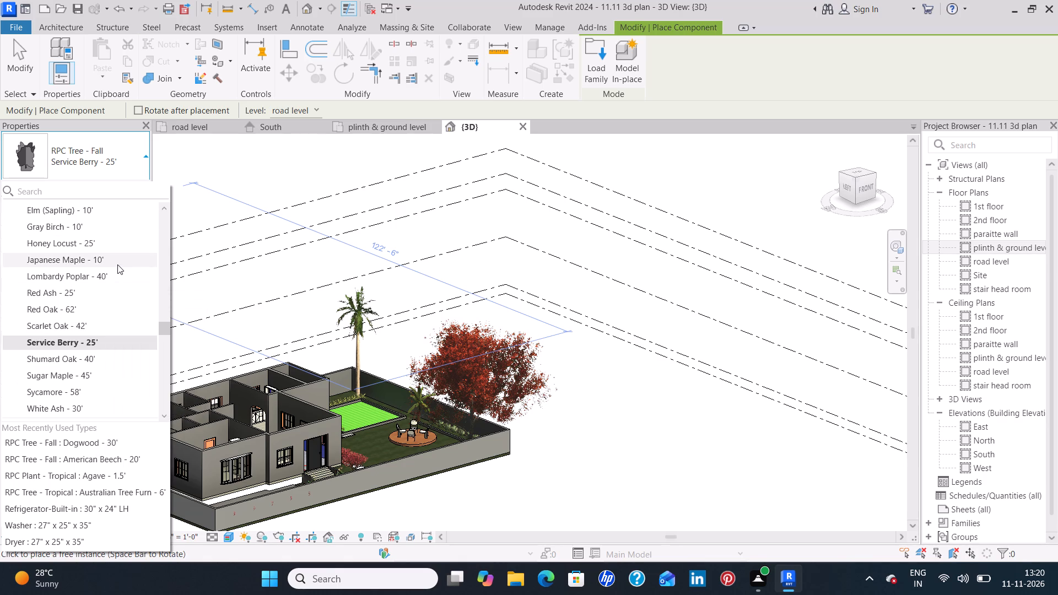
click(117, 264)
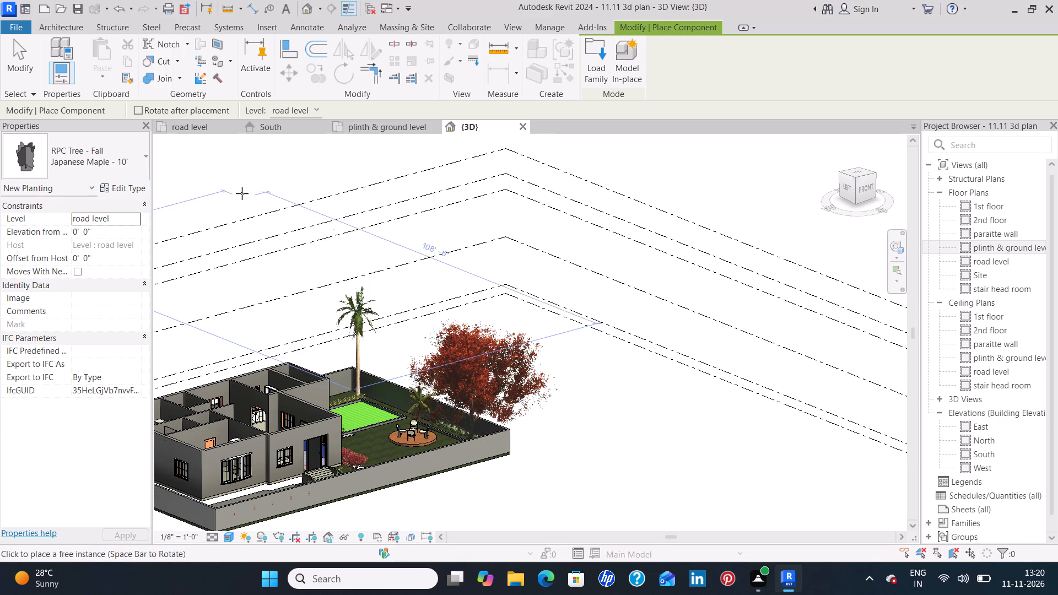
click(134, 165)
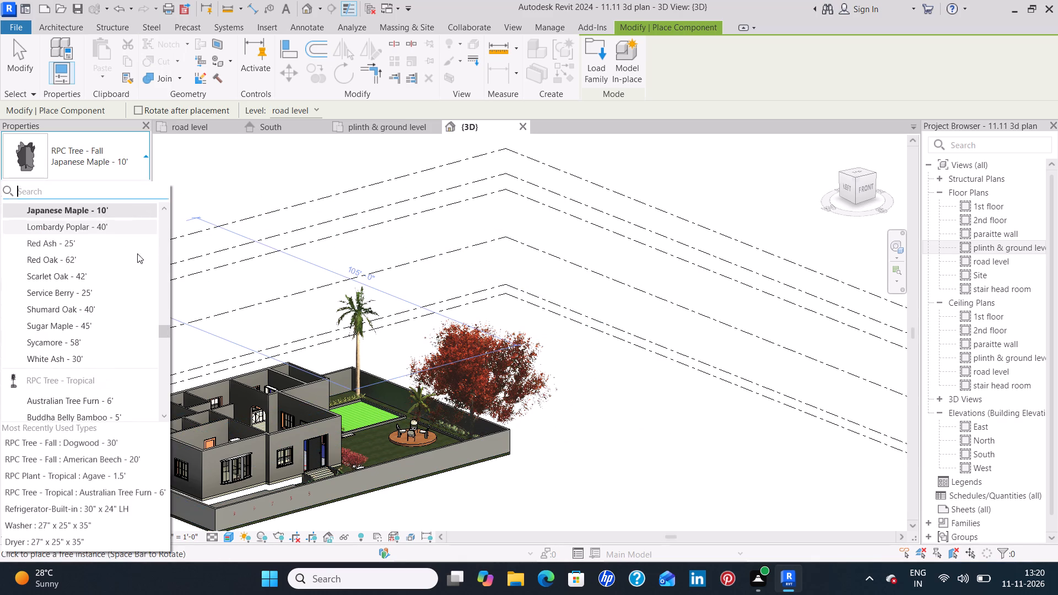
scroll(119, 269, up, 1)
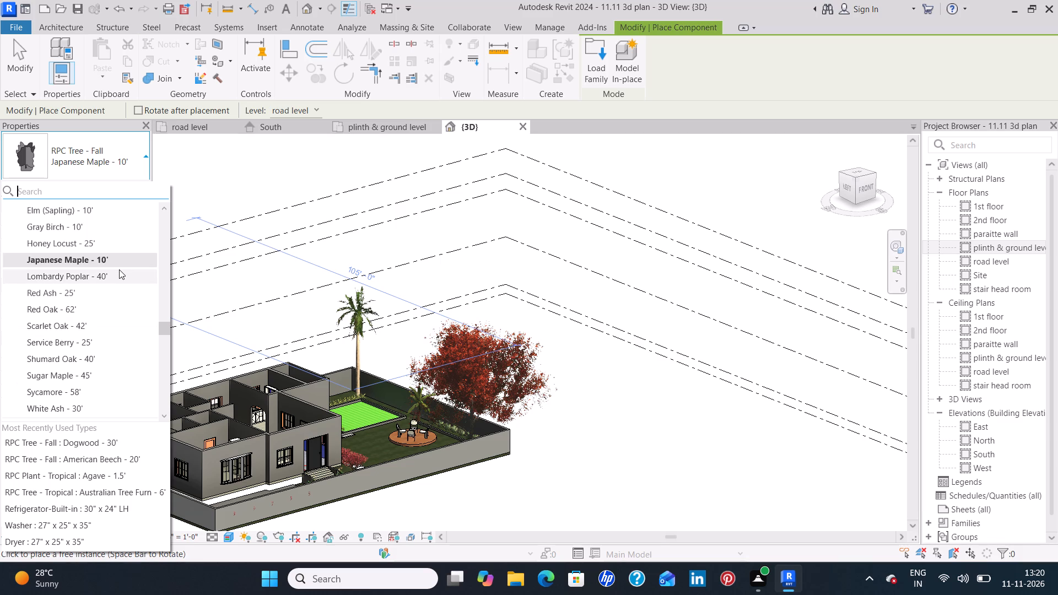
click(115, 222)
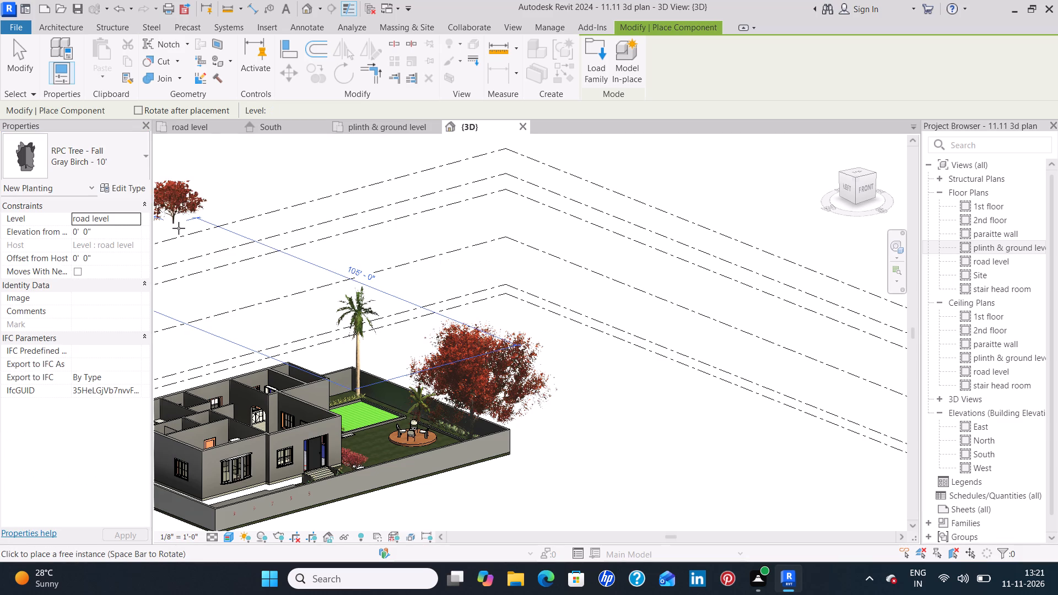
click(123, 169)
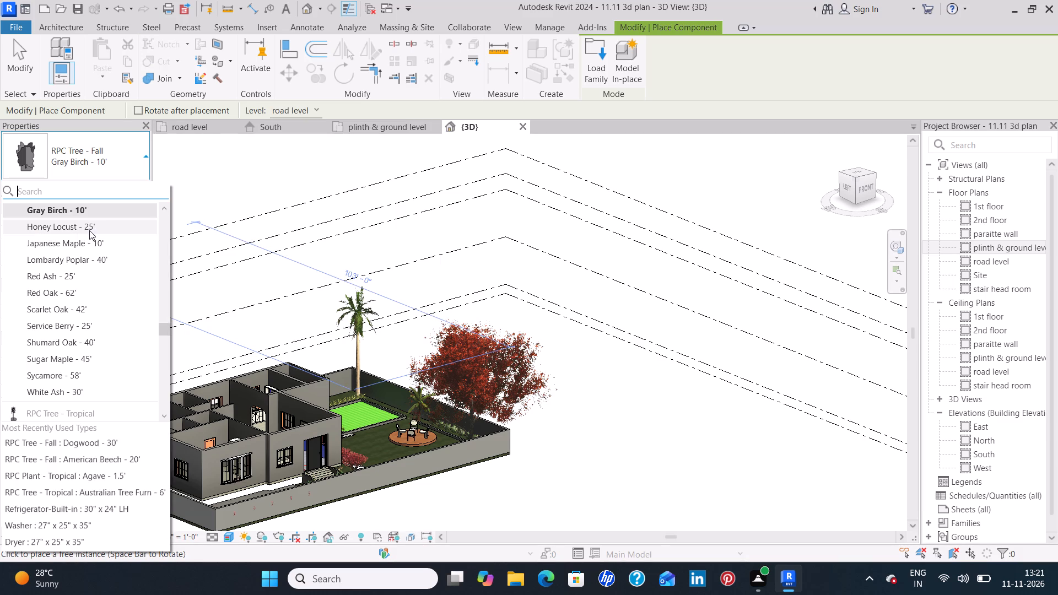
scroll(95, 223, up, 1)
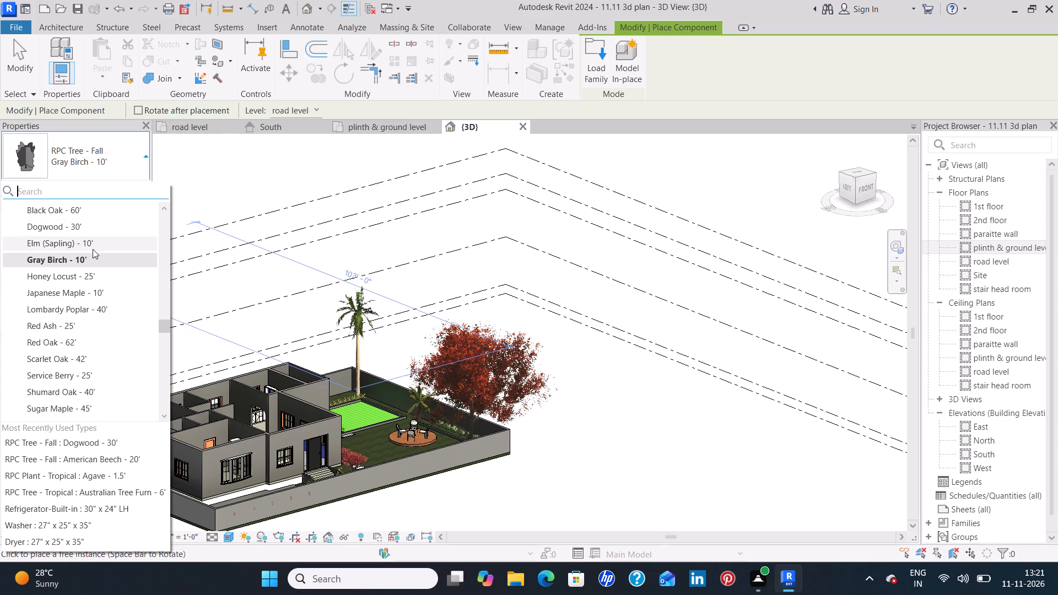
click(93, 244)
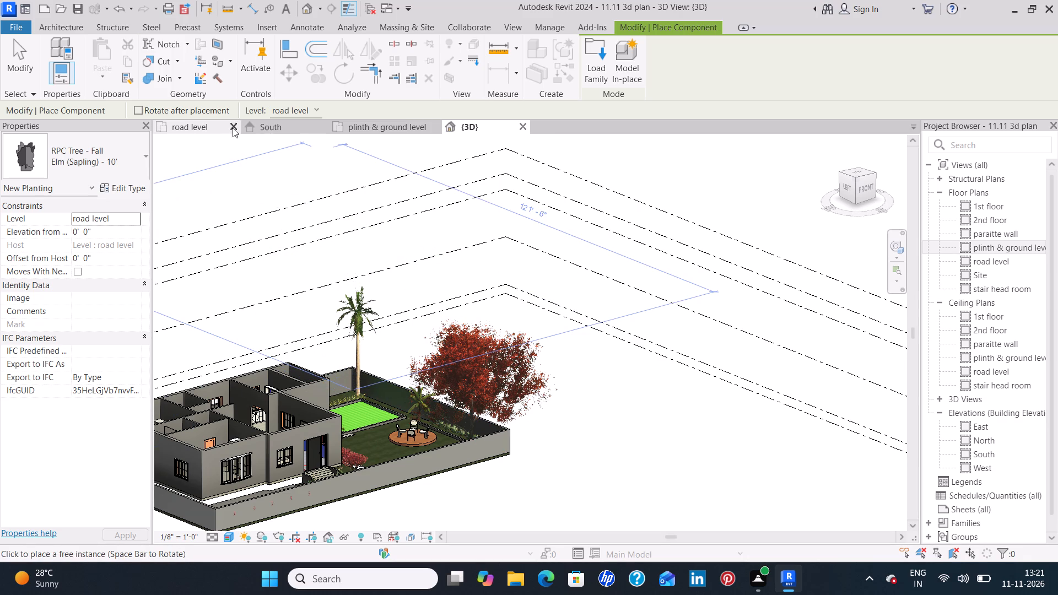
click(202, 128)
middle_drag(254, 374, 344, 373)
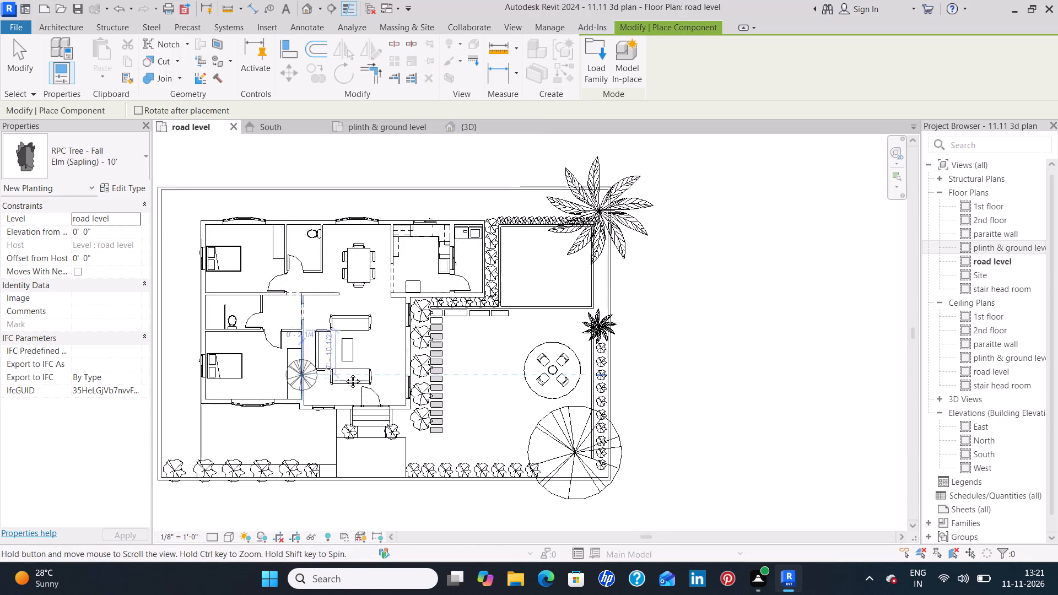
middle_drag(344, 373, 473, 383)
scroll(346, 242, up, 3)
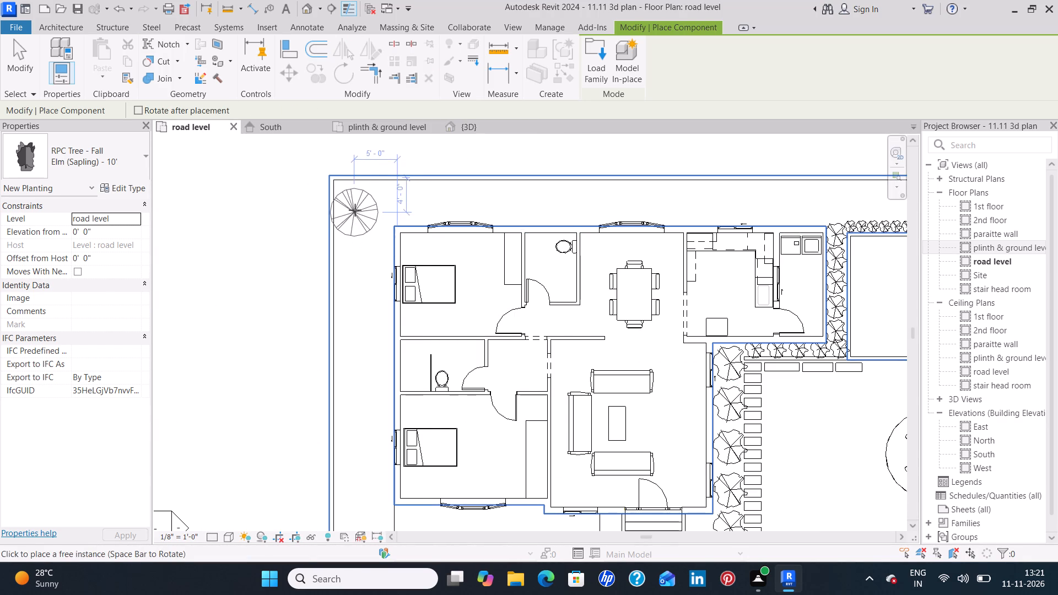
click(362, 211)
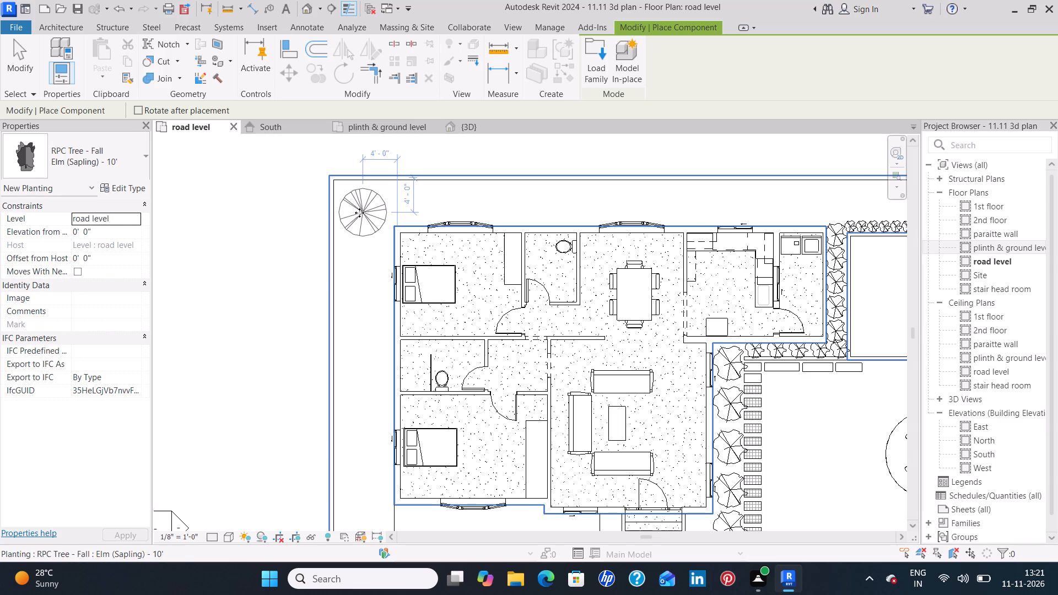
Inspect the elm sapling in the site's northwest corner up close in the 3D view.
click(468, 128)
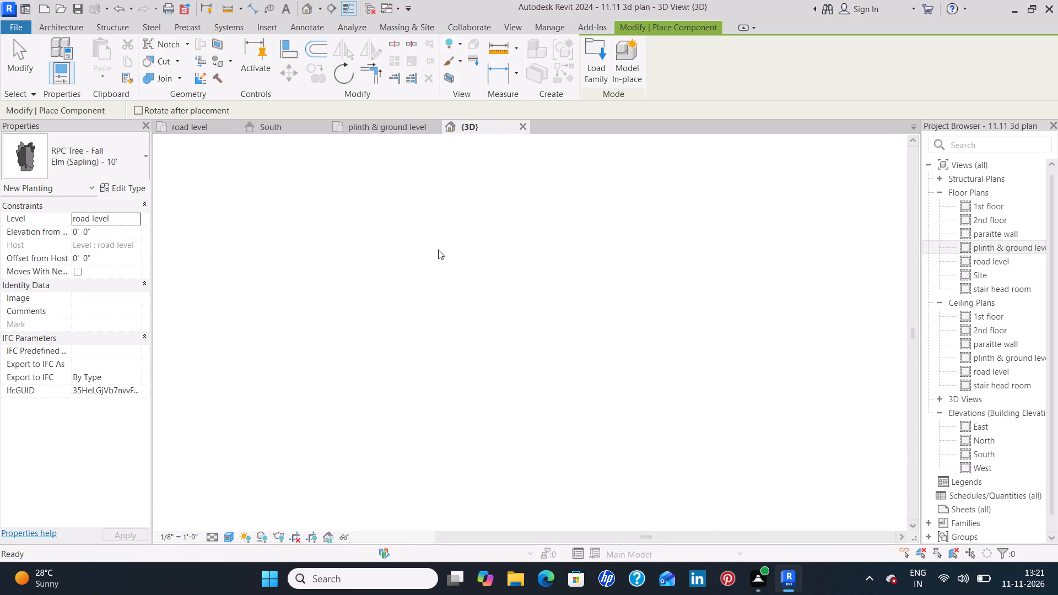
scroll(327, 380, down, 1)
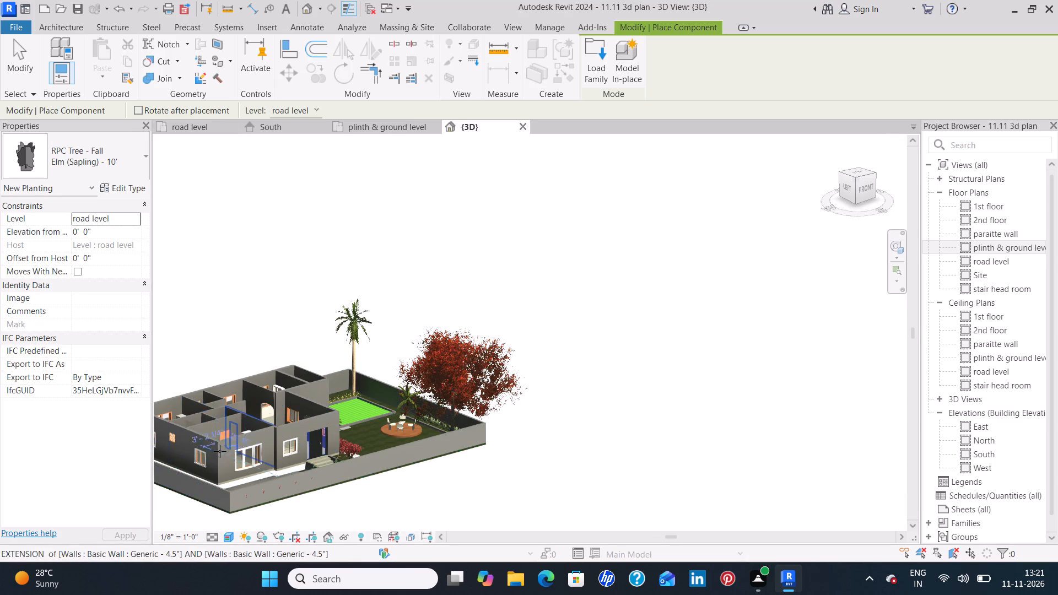
middle_drag(220, 451, 466, 399)
scroll(396, 392, up, 8)
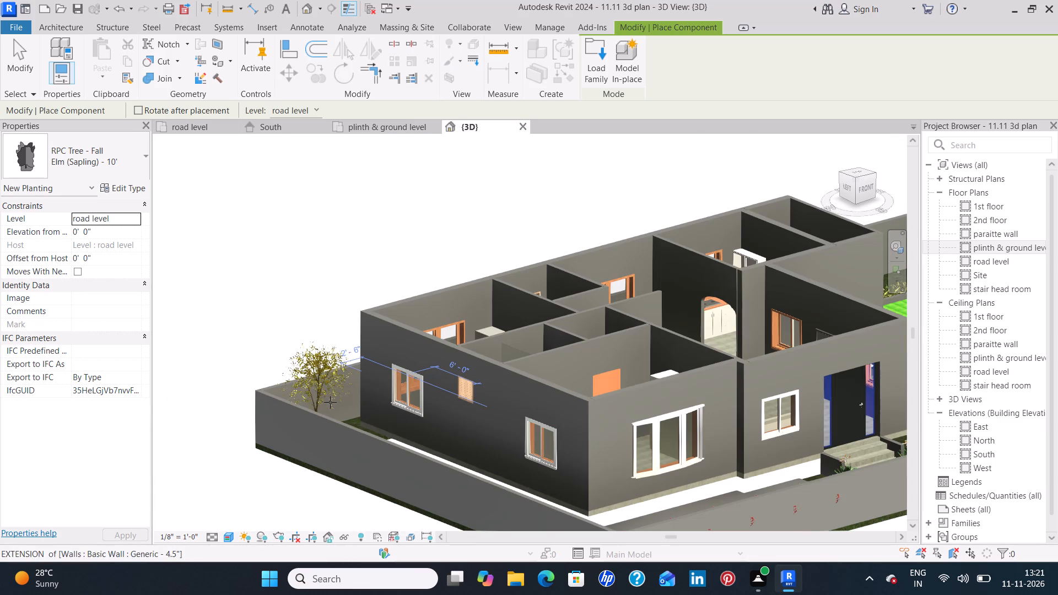
scroll(308, 398, up, 9)
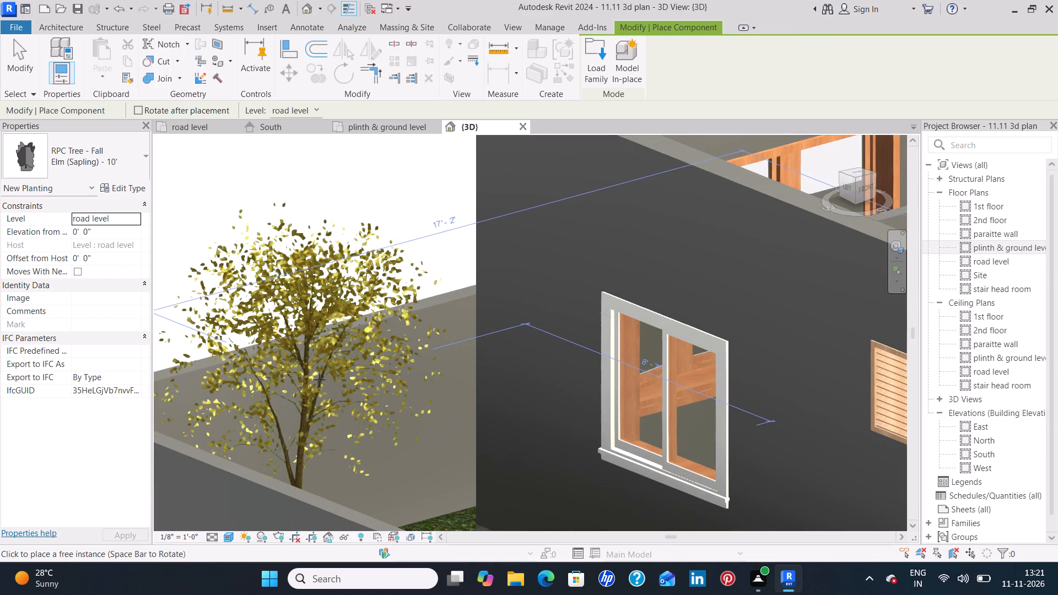
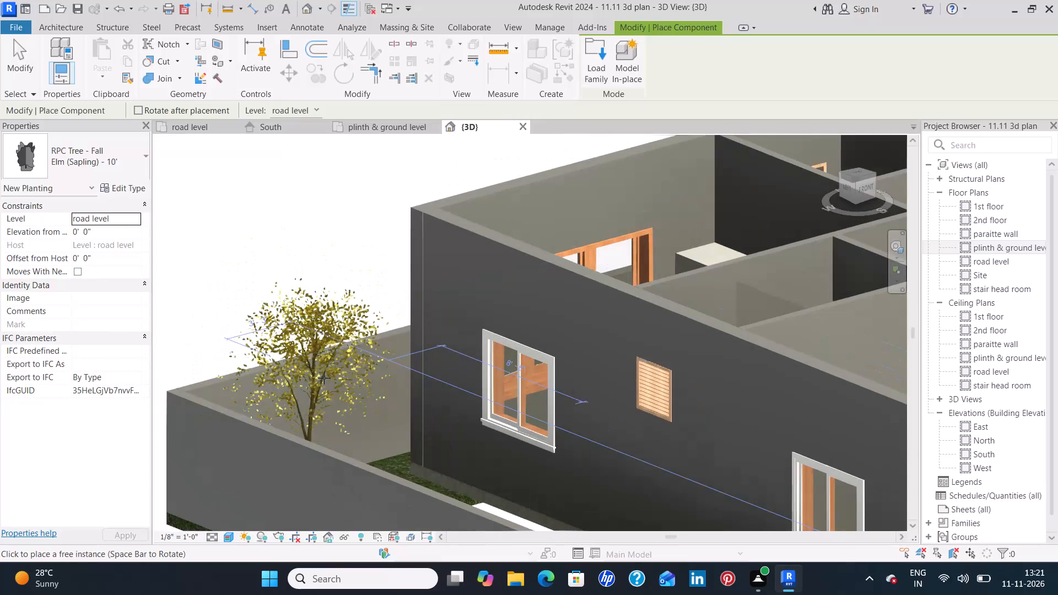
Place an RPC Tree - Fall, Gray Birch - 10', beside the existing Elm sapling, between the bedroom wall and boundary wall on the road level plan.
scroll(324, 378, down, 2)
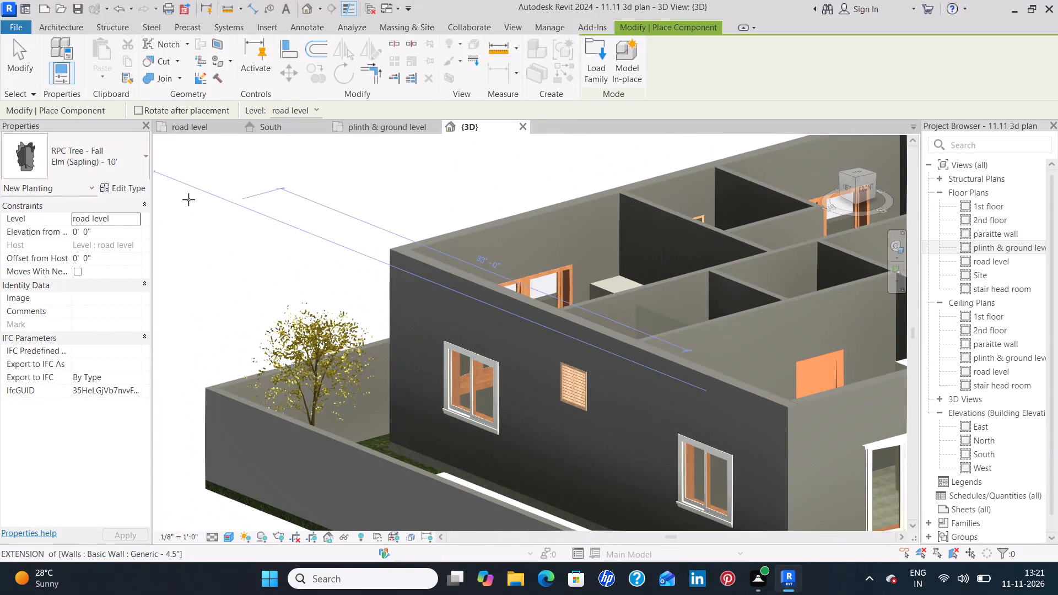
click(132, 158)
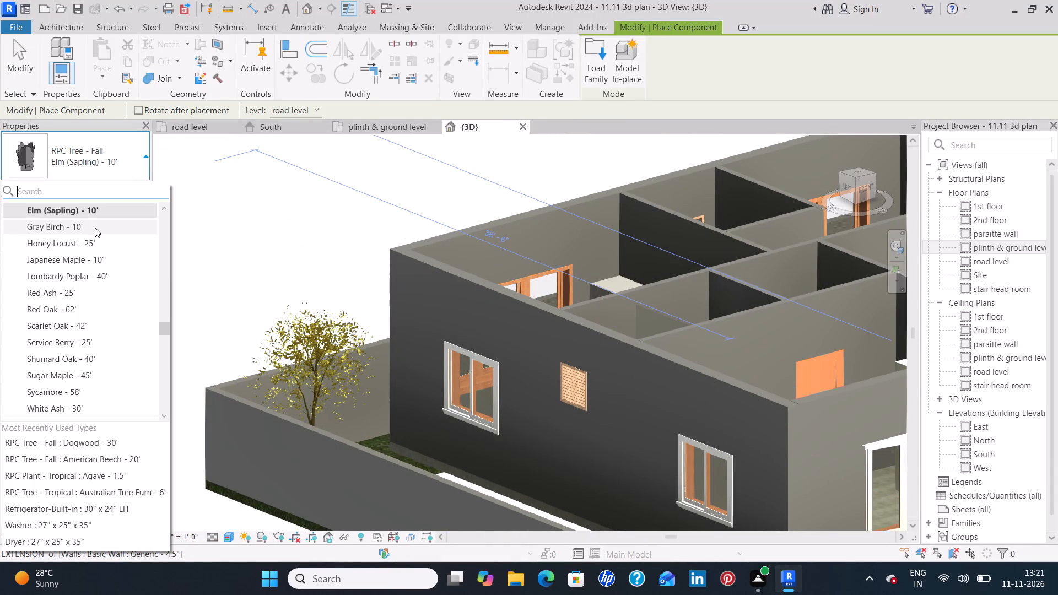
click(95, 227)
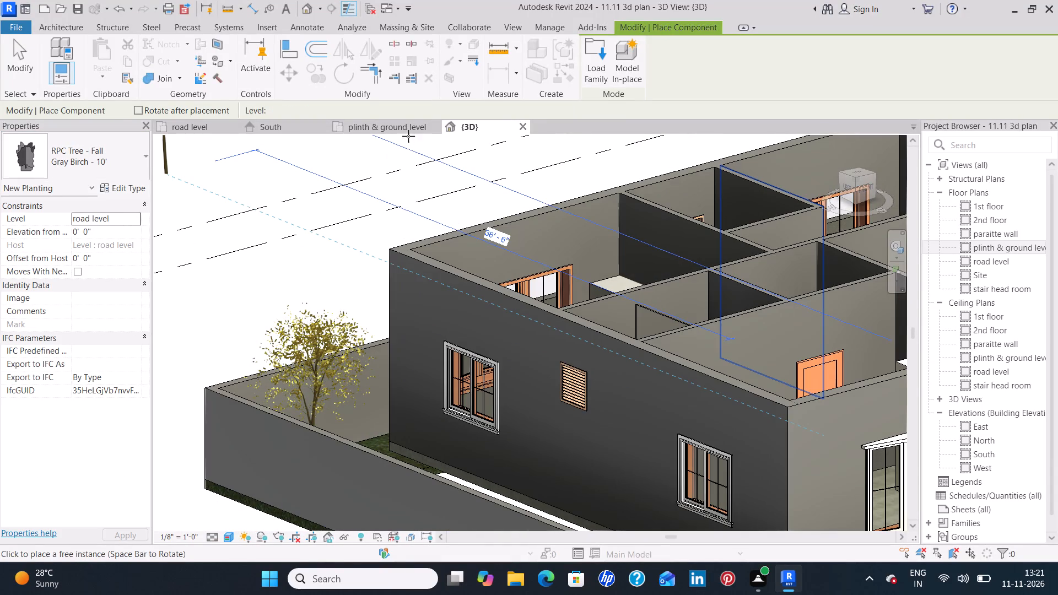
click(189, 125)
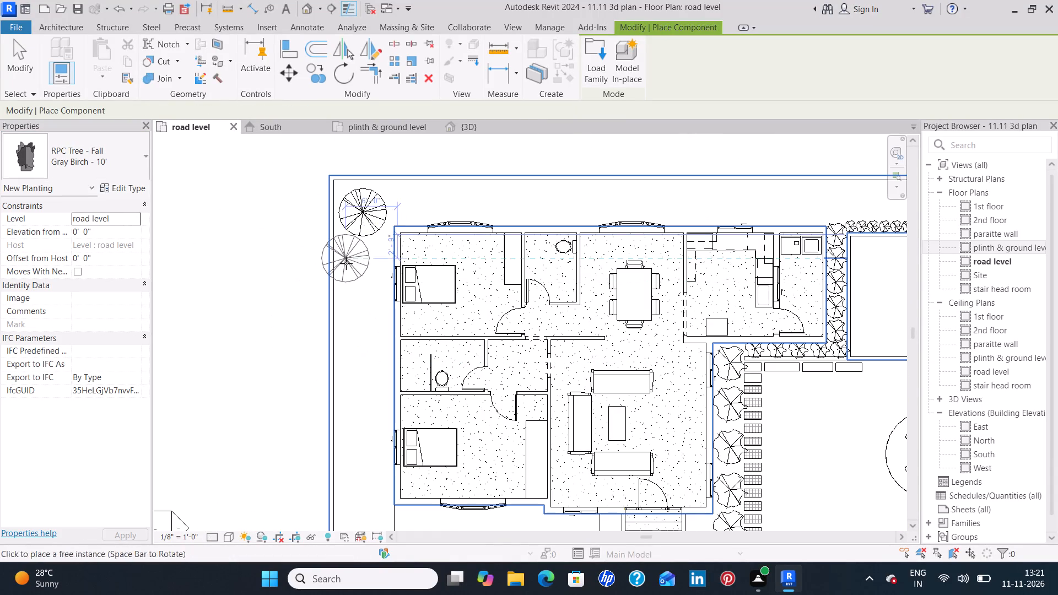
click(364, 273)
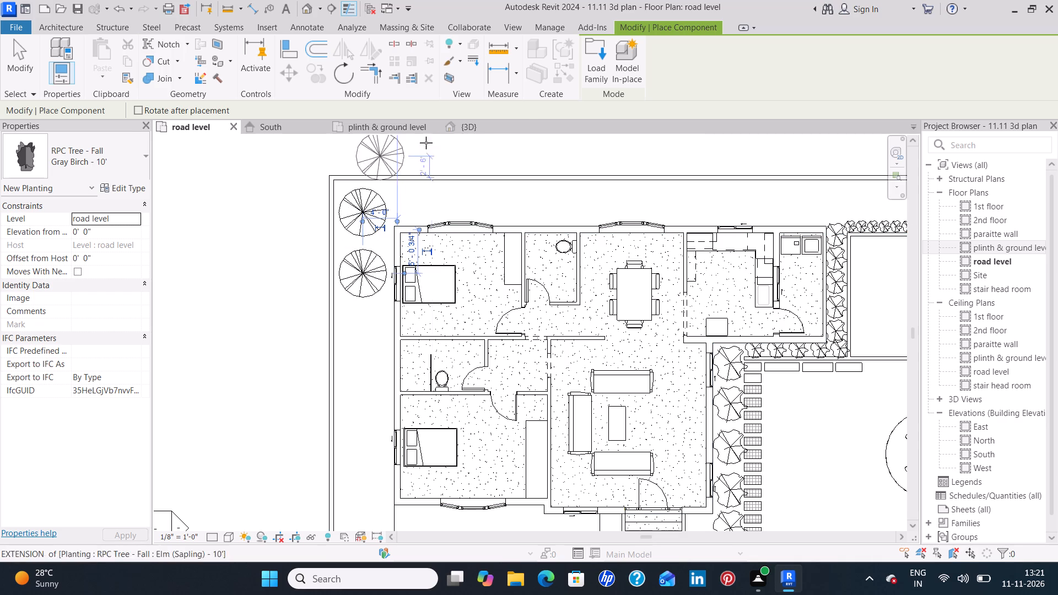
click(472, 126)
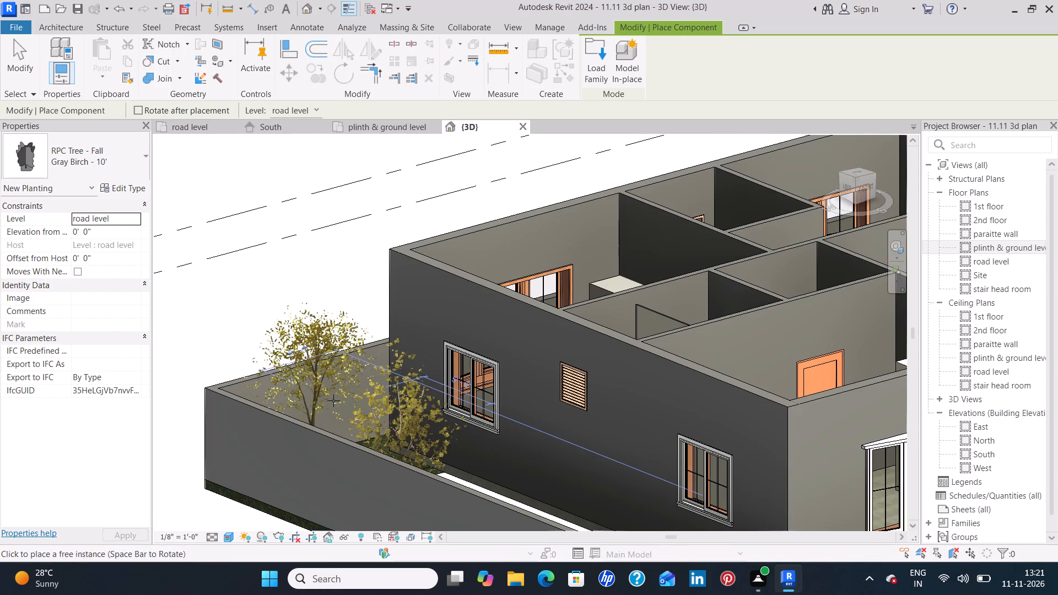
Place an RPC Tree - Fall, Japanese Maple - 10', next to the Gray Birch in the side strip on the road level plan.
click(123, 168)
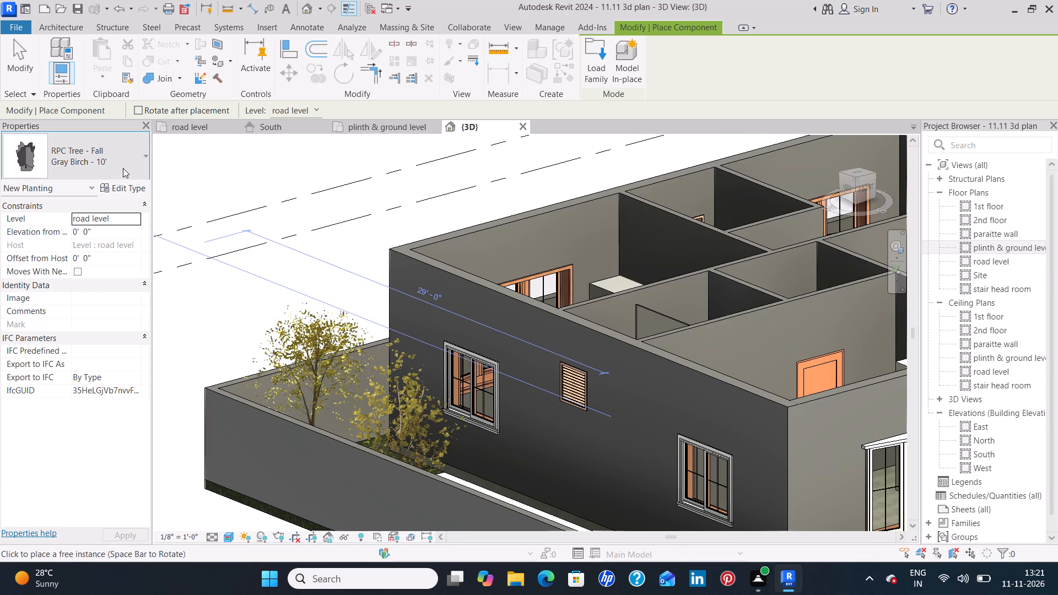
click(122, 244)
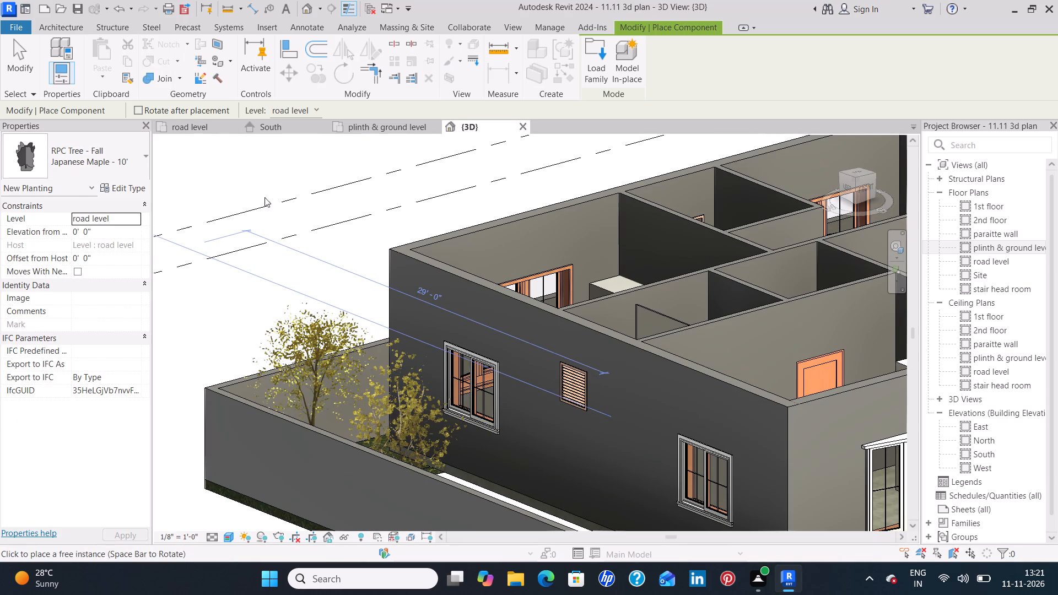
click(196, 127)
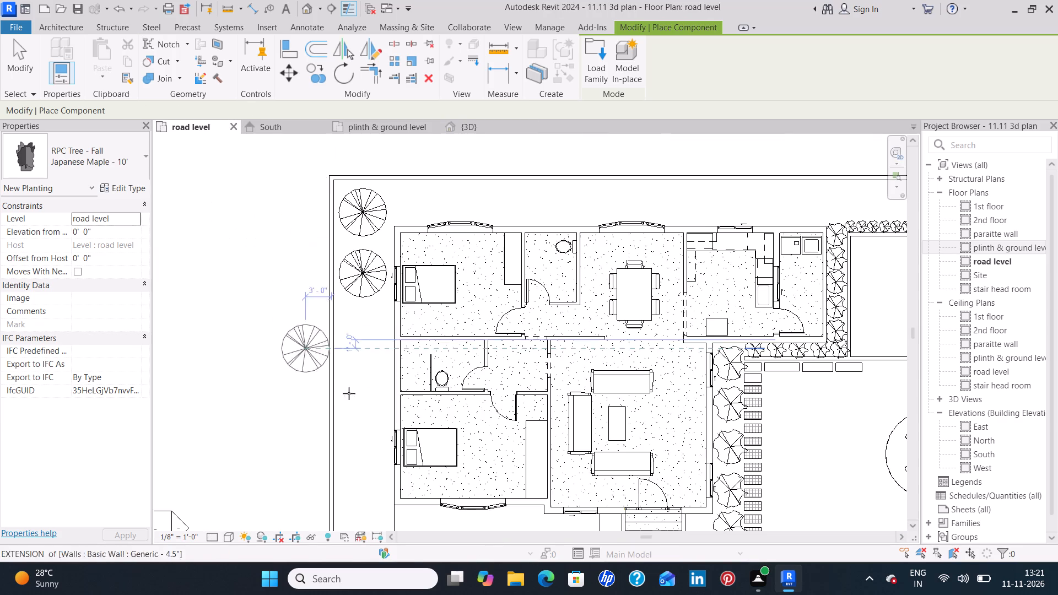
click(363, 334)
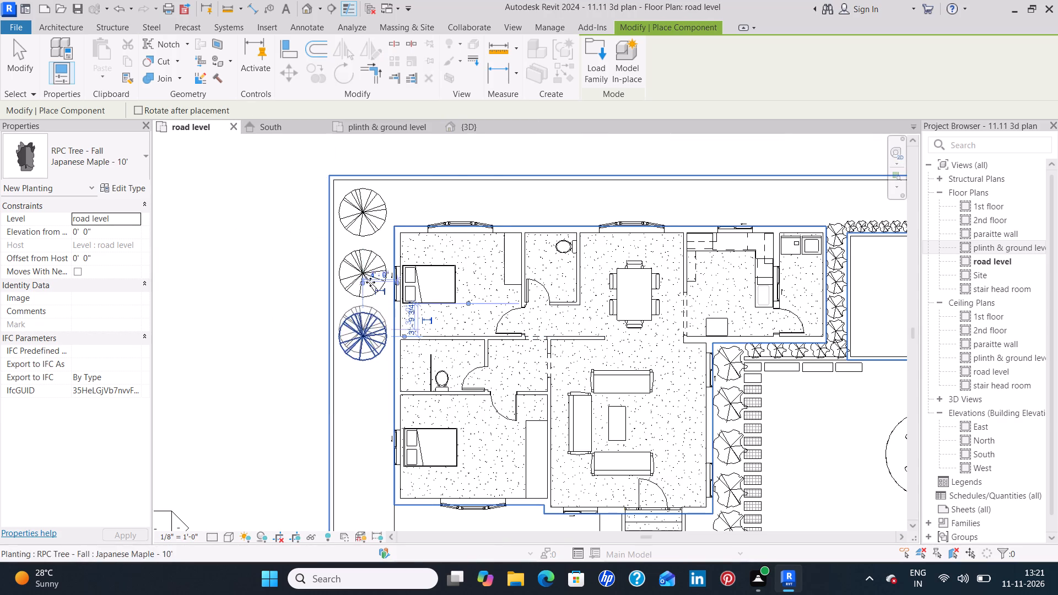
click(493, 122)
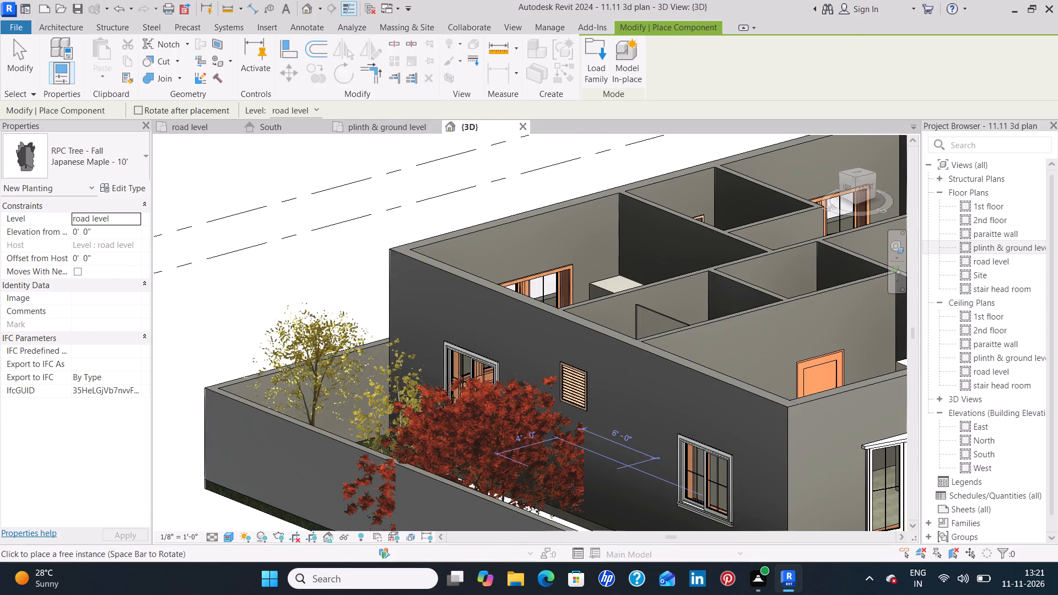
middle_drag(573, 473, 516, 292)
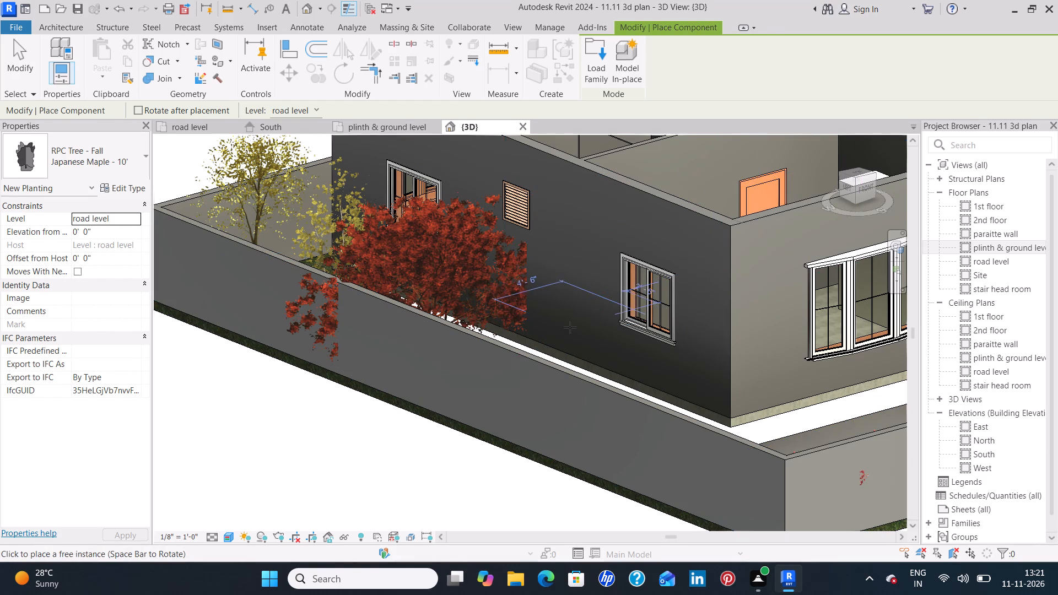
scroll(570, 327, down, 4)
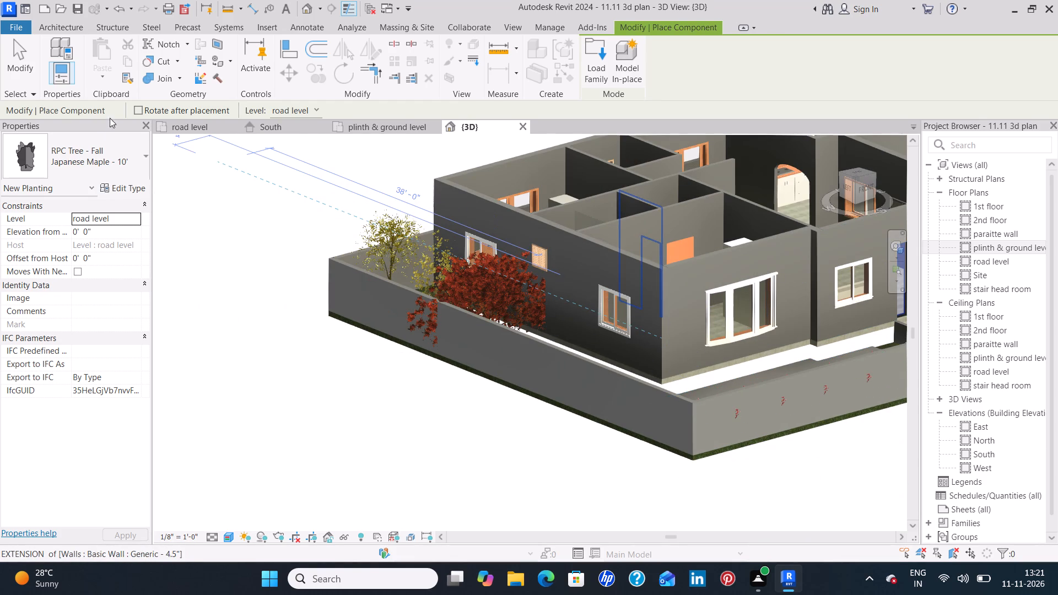
Place a Japanese Maple - 10' in the open garden between the stepping-stone path and the round seating area on the road level plan.
click(196, 125)
middle_drag(647, 453, 640, 445)
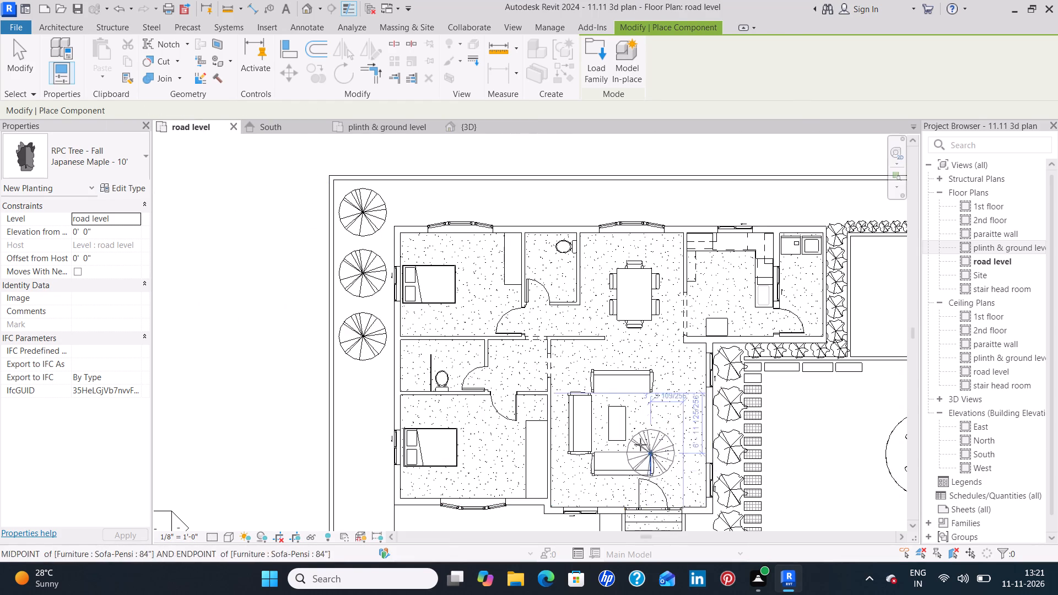
middle_drag(640, 445, 199, 242)
click(382, 307)
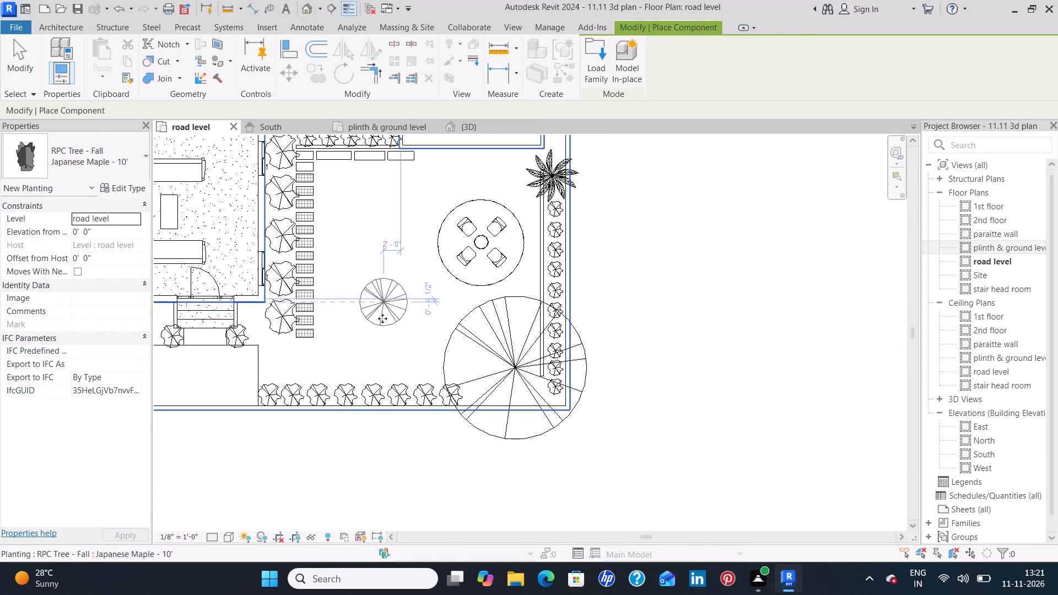
key(Escape)
key(Escape)
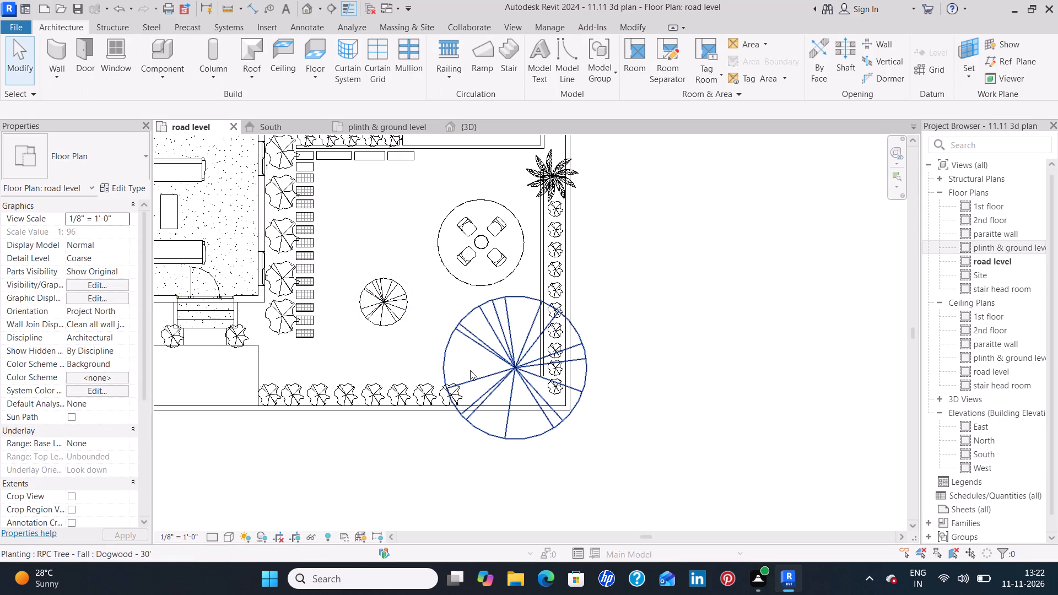
Delete the large Dogwood - 30' tree at the garden's boundary corner.
click(498, 369)
key(Delete)
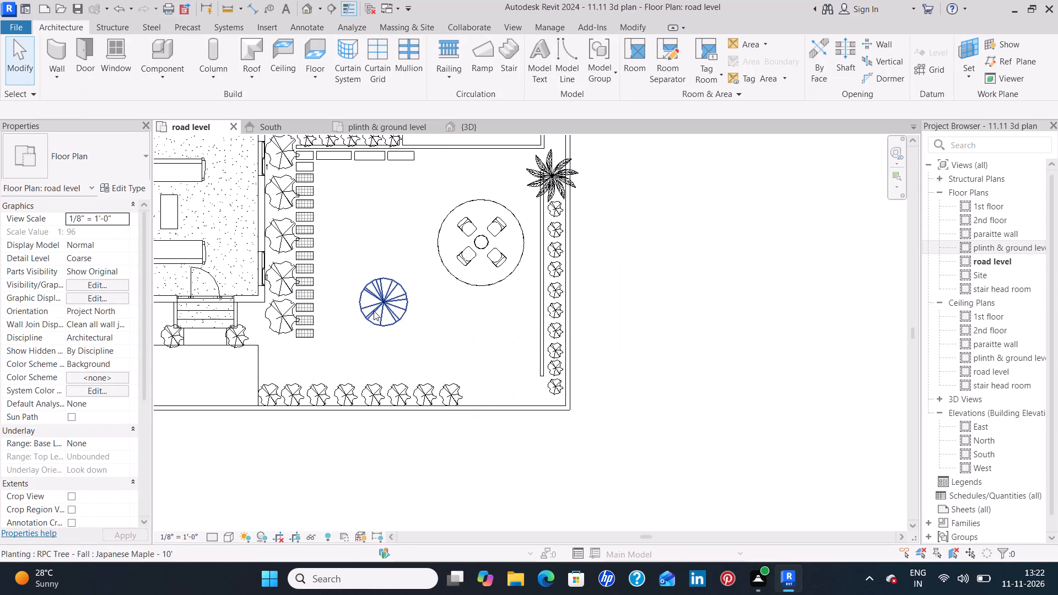
Move the garden's Japanese Maple into the boundary corner where the two rows of plants meet.
click(374, 311)
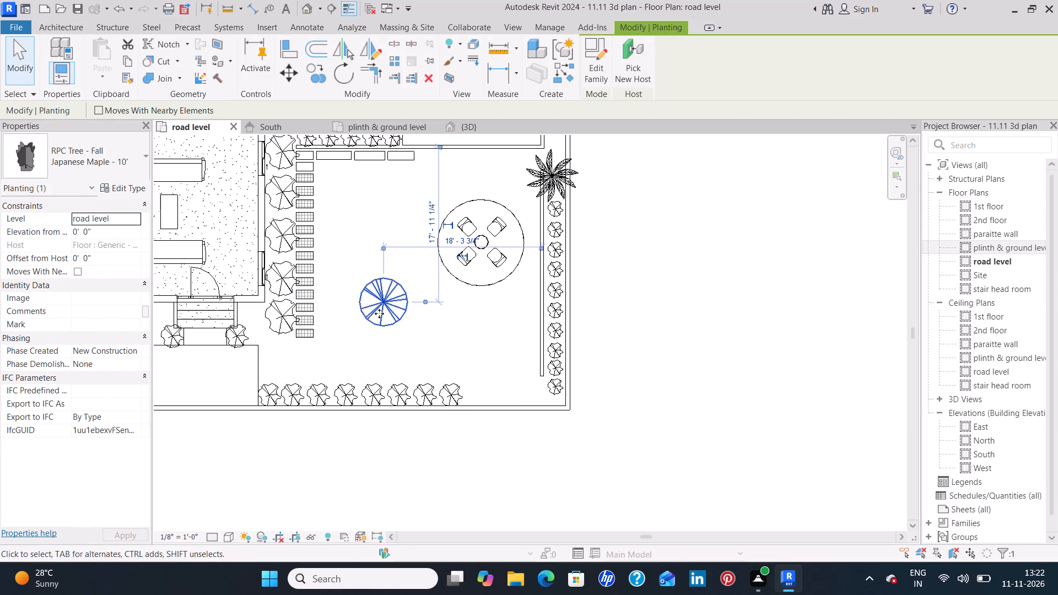
drag(368, 306, 514, 377)
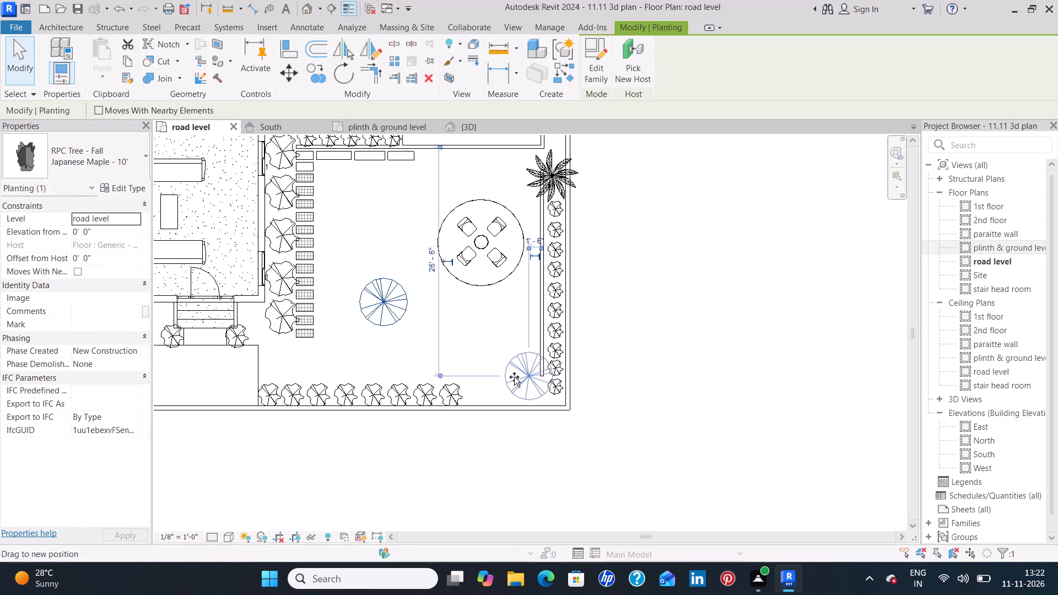
drag(514, 377, 515, 384)
click(407, 319)
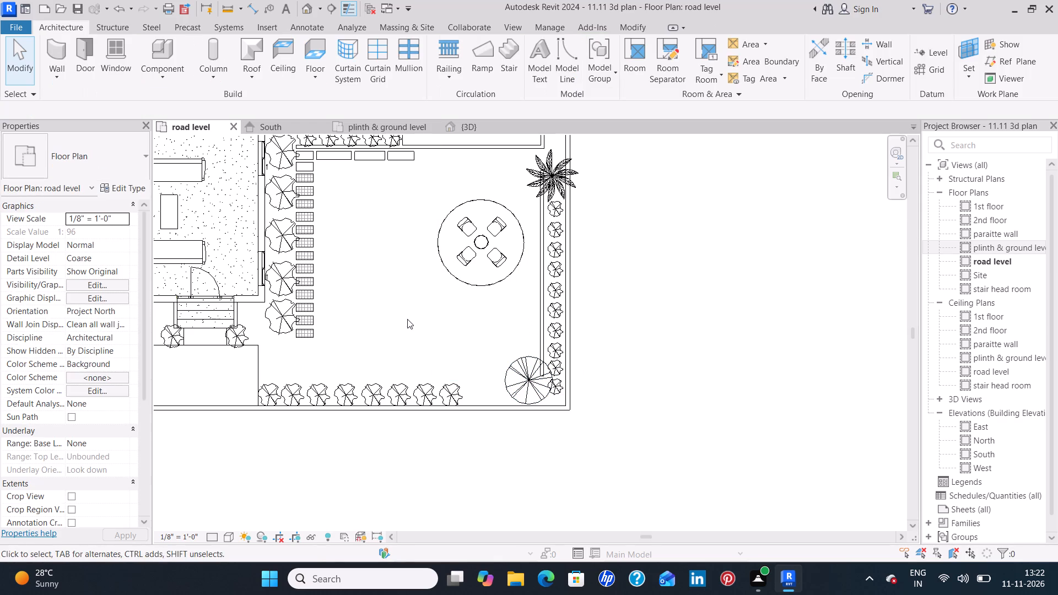
Delete the Japanese Maple, Gray Birch and Elm (Sapling) trees from the side strip along the house in the 3D view.
click(485, 128)
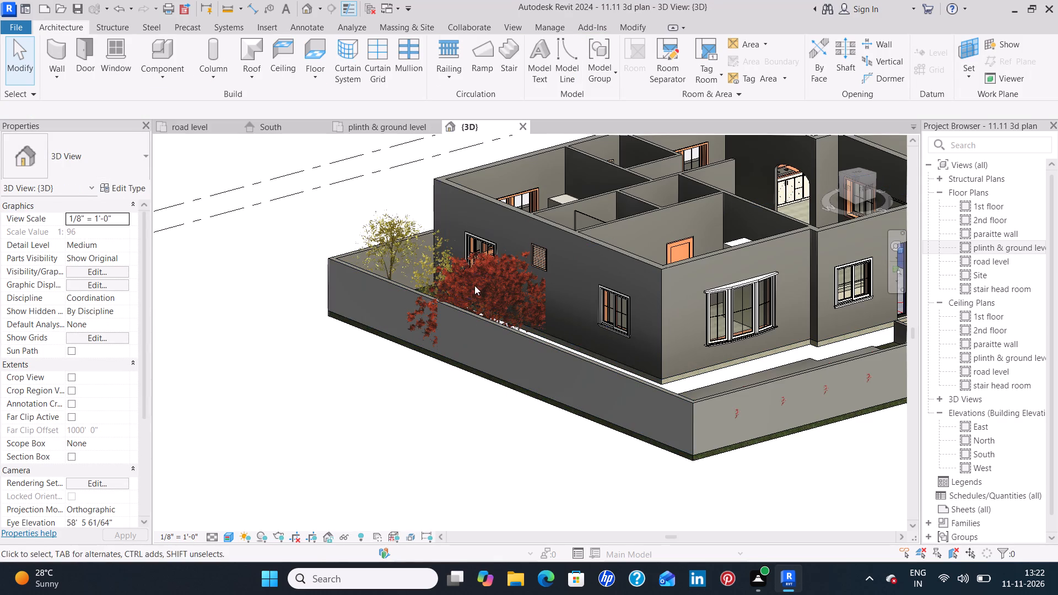
click(499, 296)
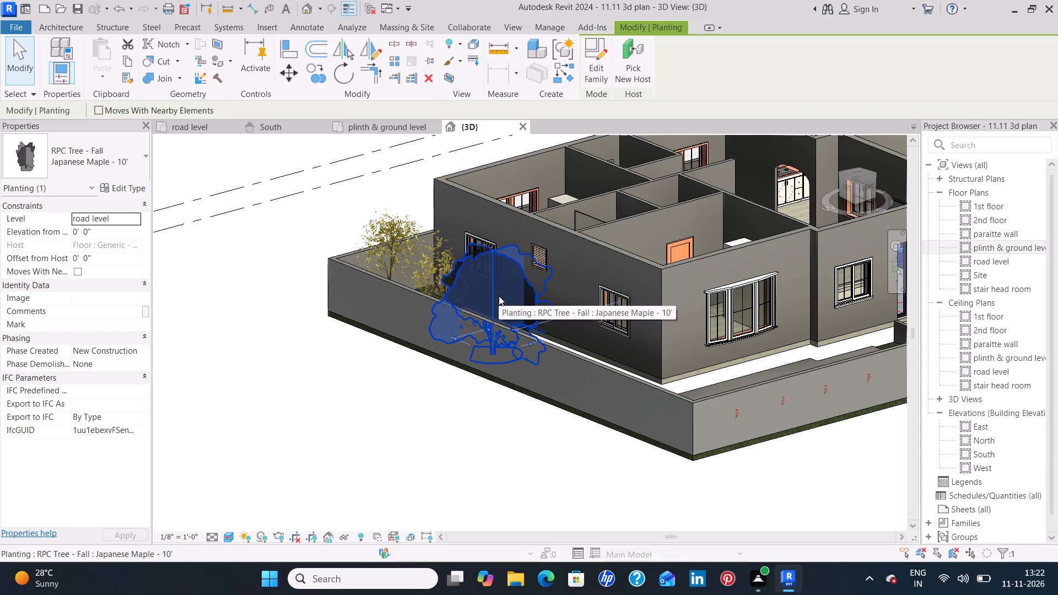
key(Delete)
click(441, 283)
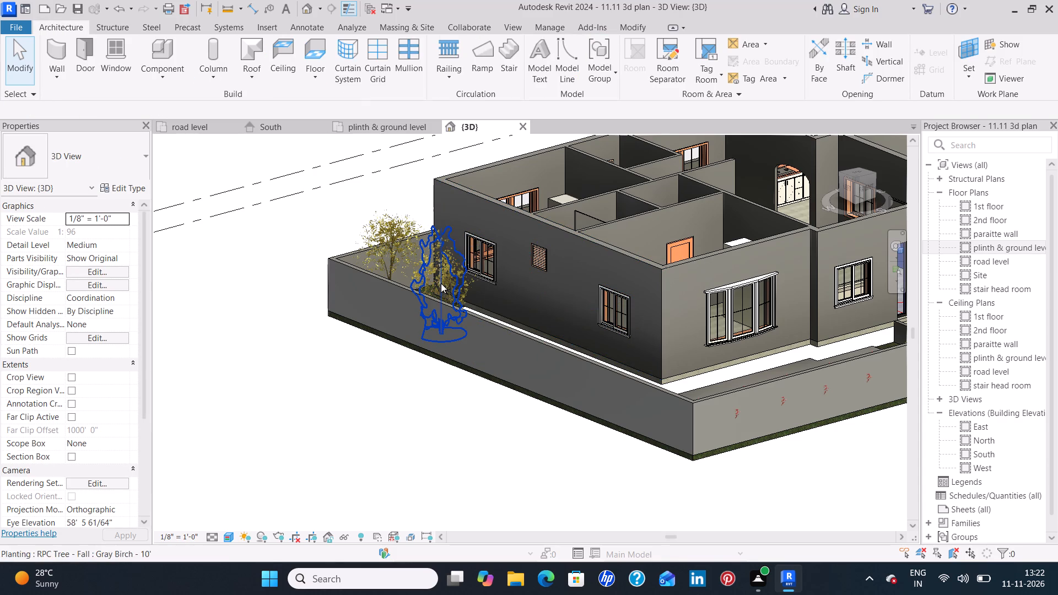
key(Delete)
click(391, 257)
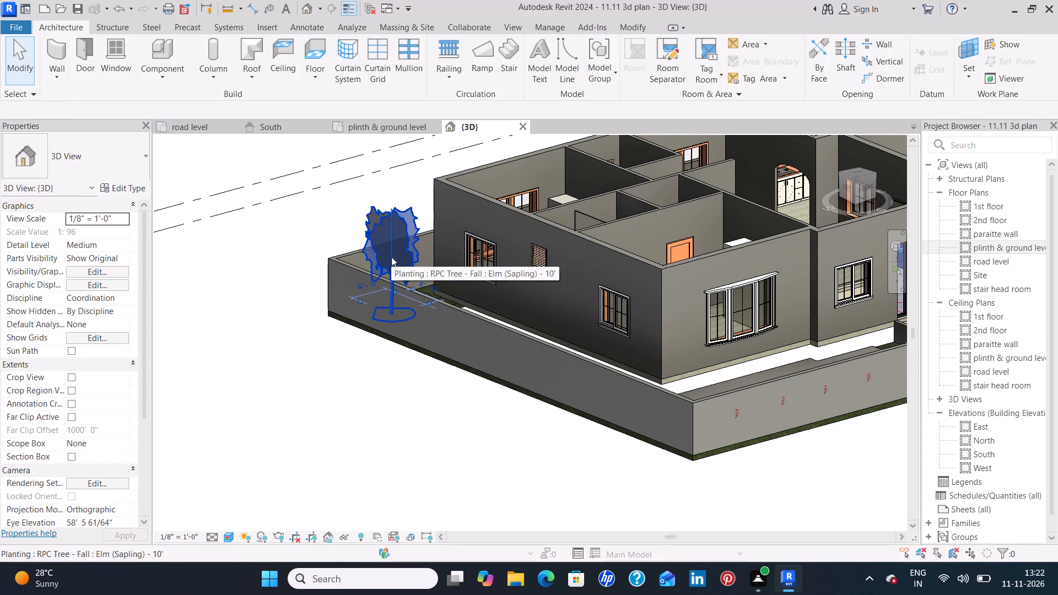
key(Delete)
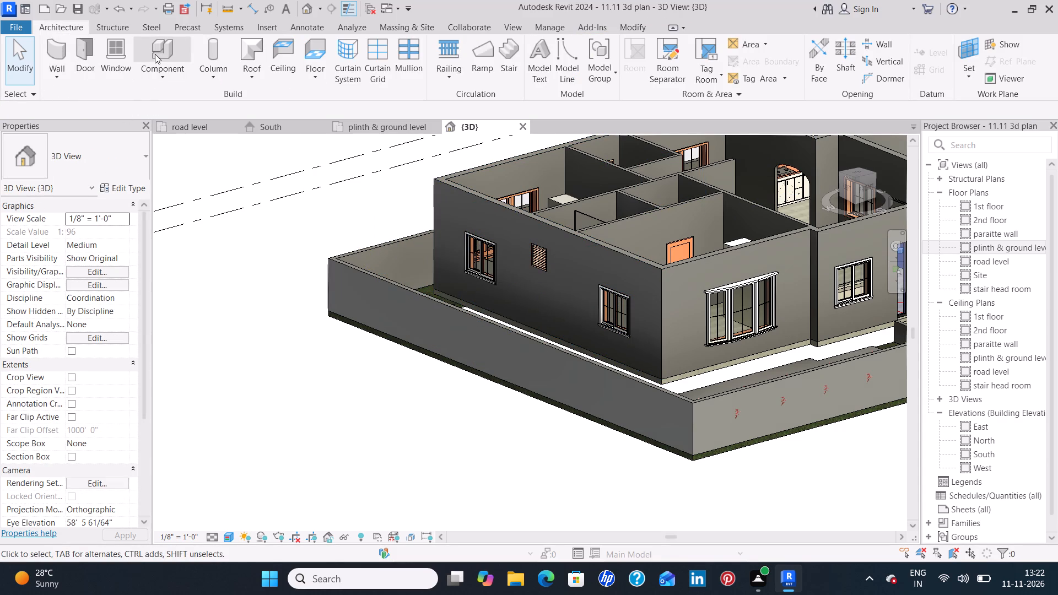
On the road level plan, place an Australian Tree Furn - 6' outside the bedroom corner, about 3'-6" from the house and 4' from the compound wall.
click(155, 54)
click(114, 158)
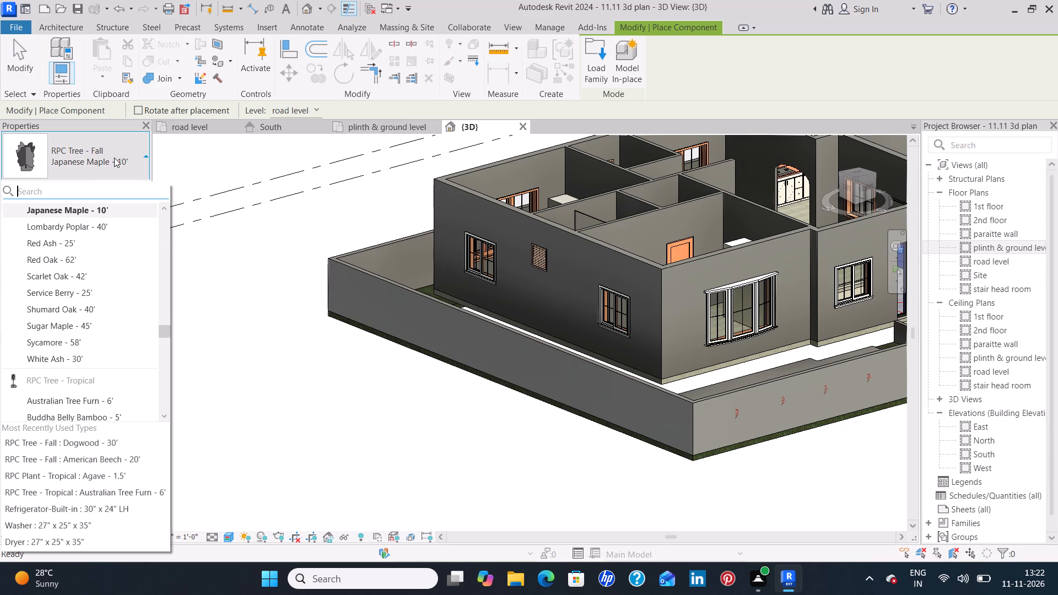
click(203, 128)
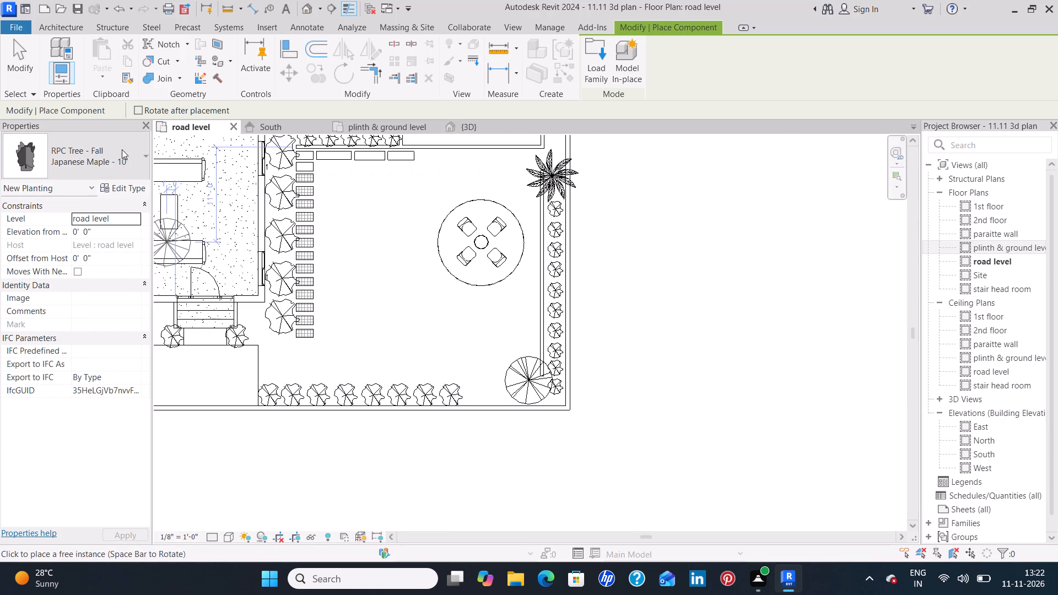
middle_drag(297, 244, 608, 396)
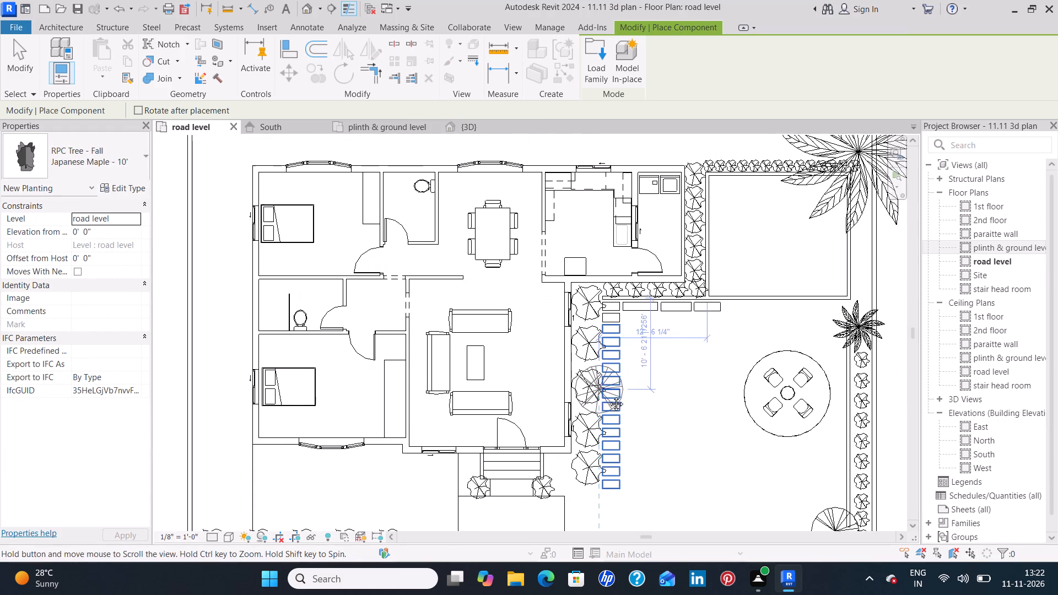
middle_drag(608, 396, 608, 396)
middle_drag(197, 210, 287, 331)
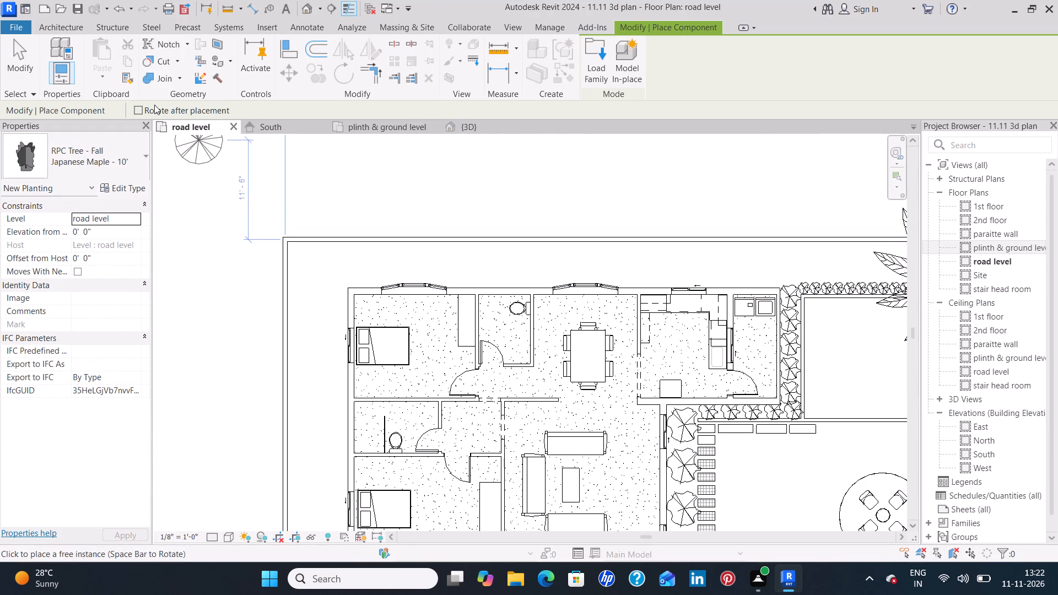
click(115, 163)
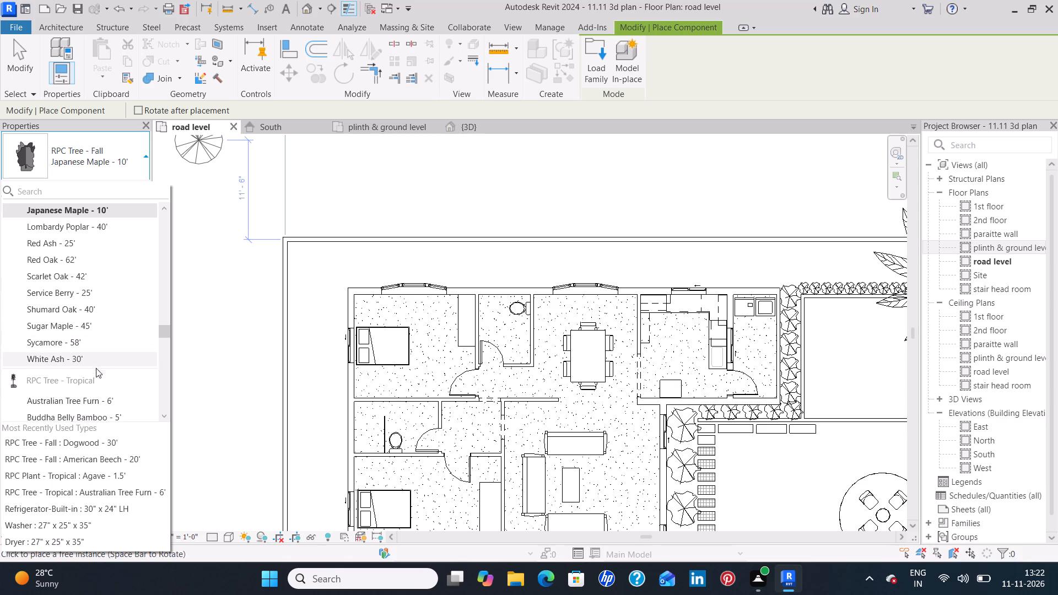
scroll(105, 402, down, 1)
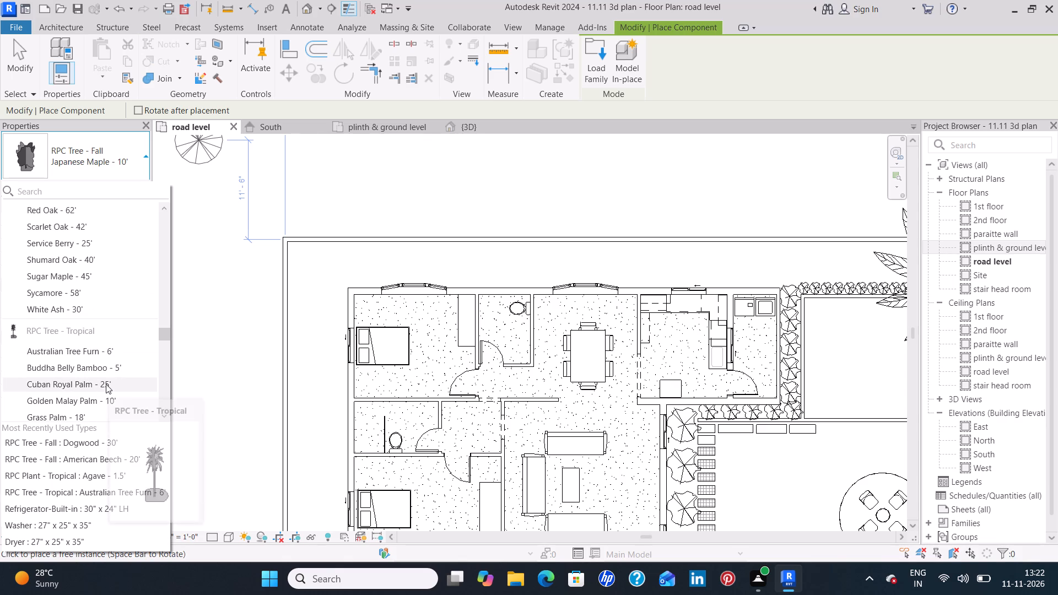
scroll(106, 384, down, 1)
click(98, 350)
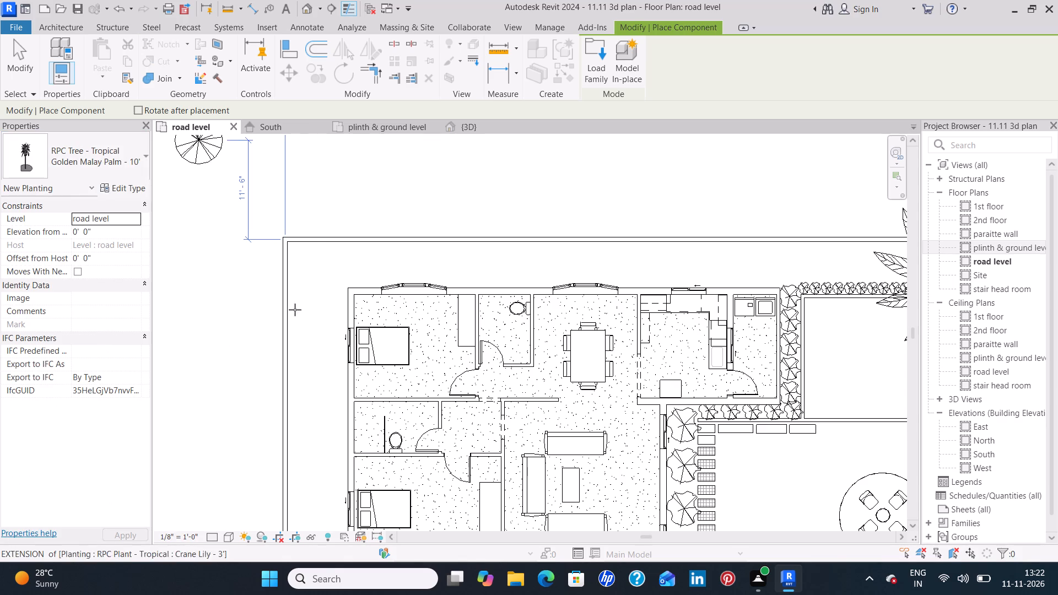
click(99, 160)
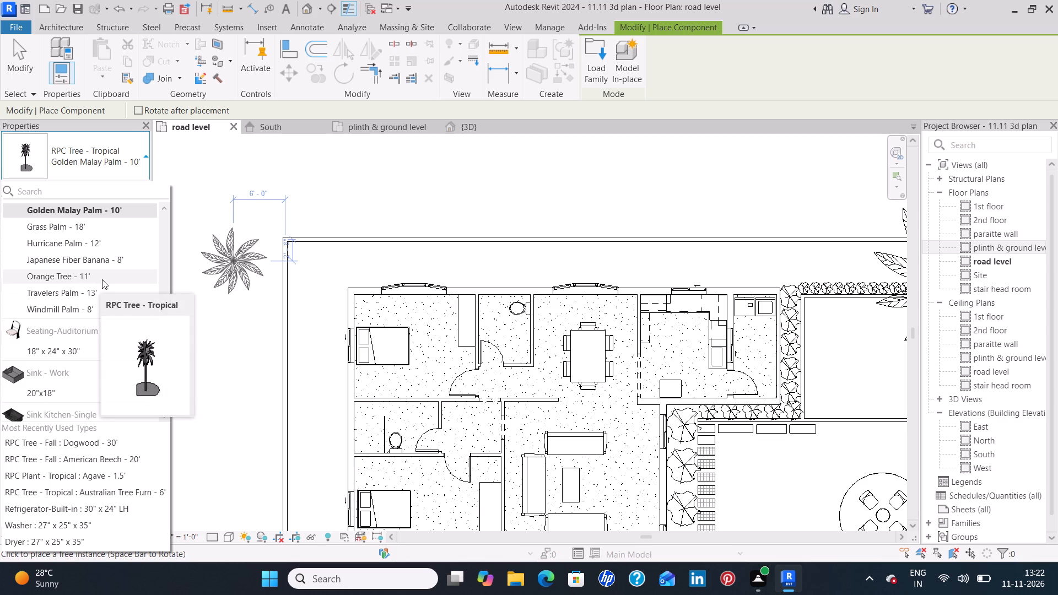
scroll(102, 279, up, 1)
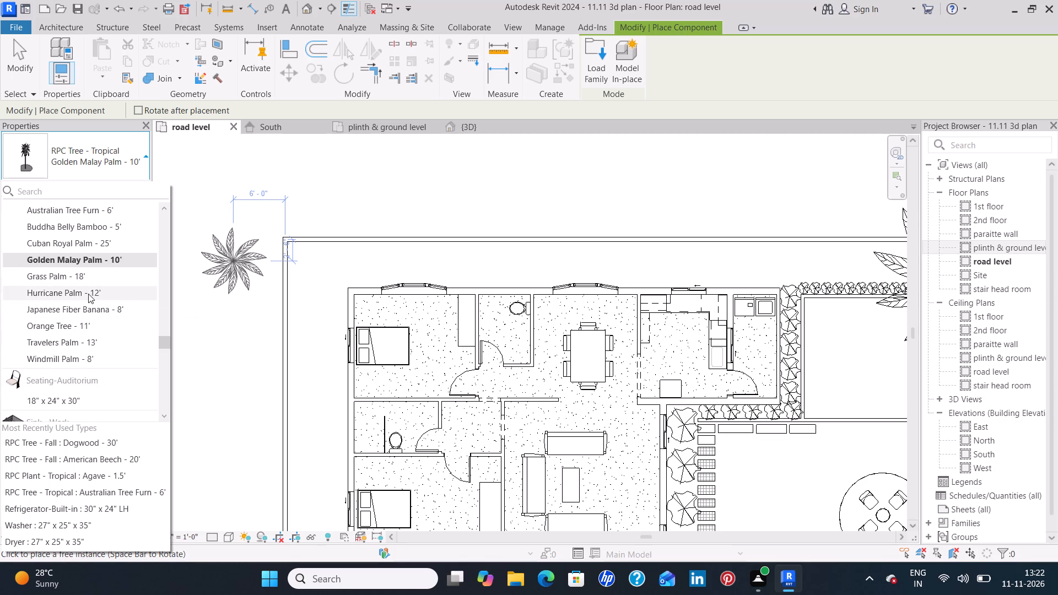
click(87, 293)
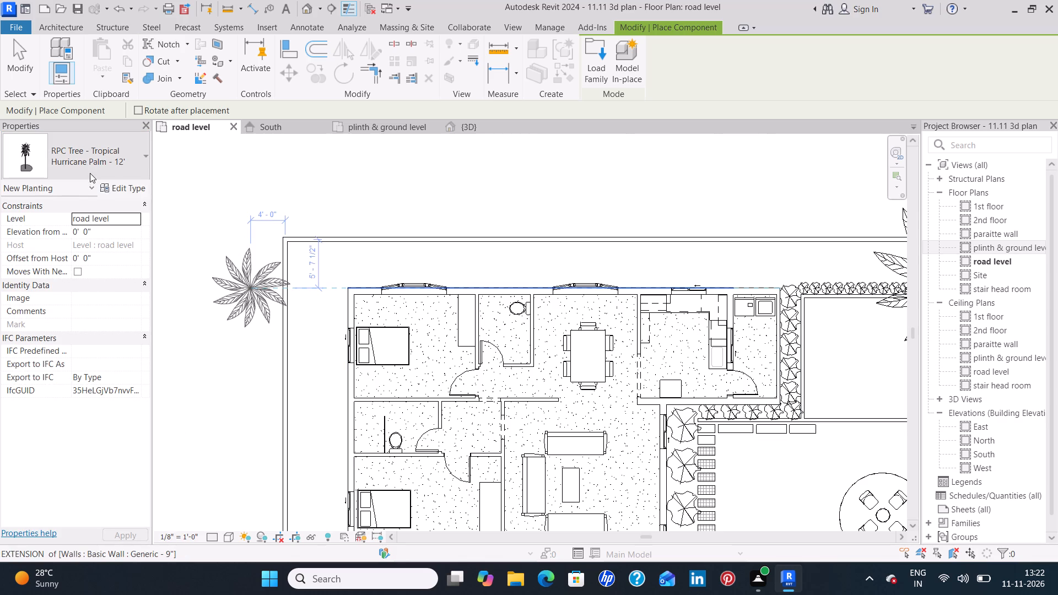
click(90, 173)
scroll(87, 301, up, 3)
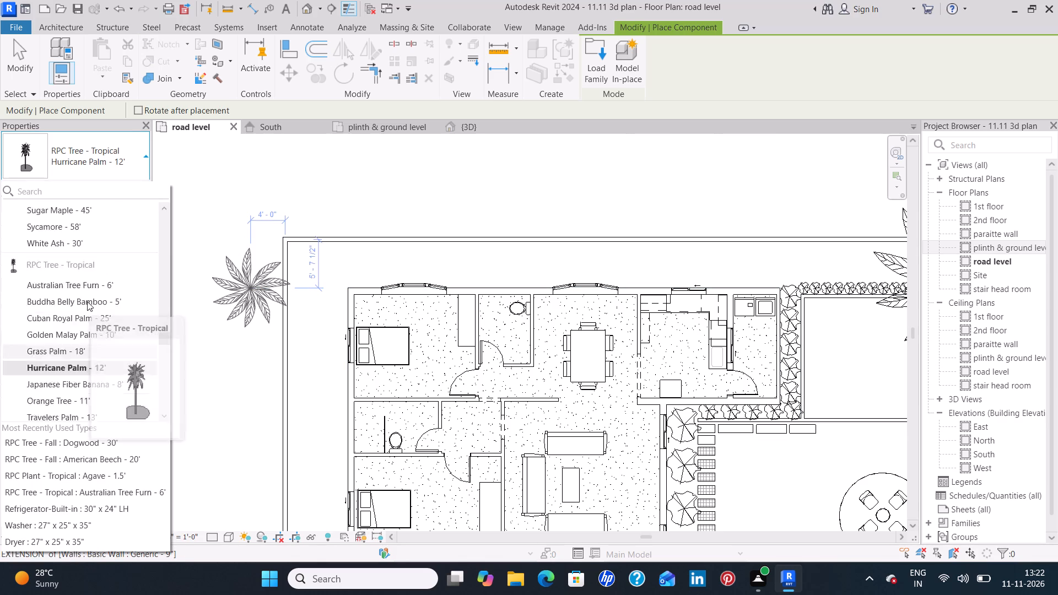
scroll(87, 301, up, 1)
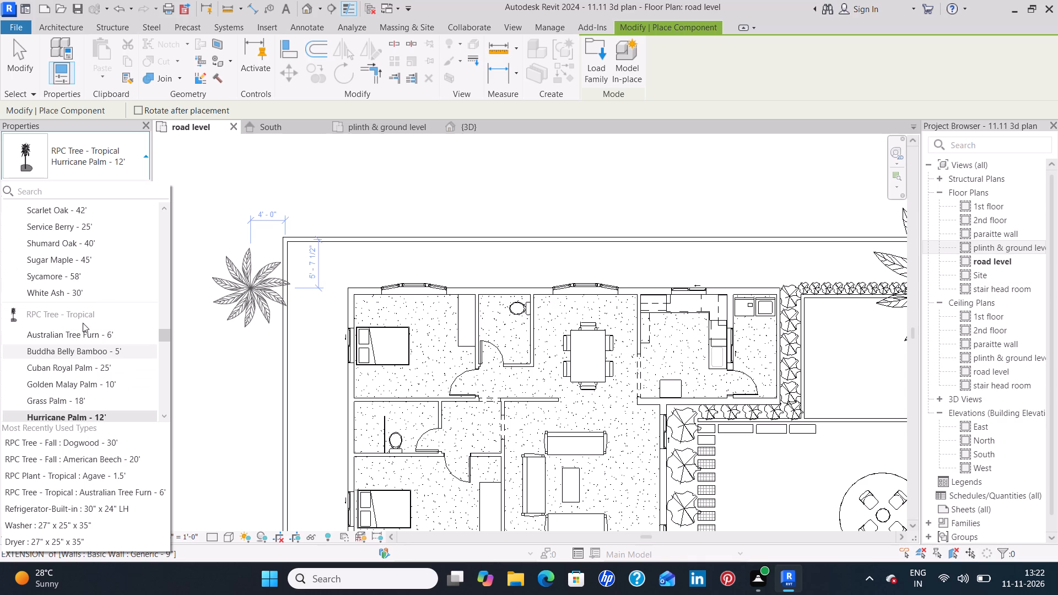
click(82, 332)
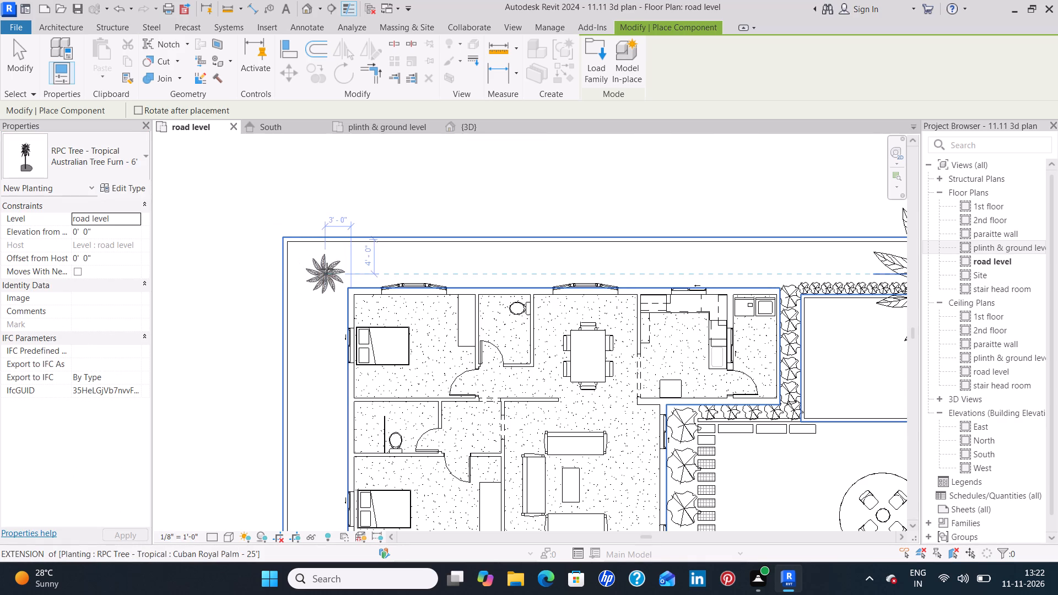
click(320, 269)
Place a deciduous Kousa Dogwood - 10' in the side strip beside the first bedroom's window, in line with the Australian Tree Furn.
click(143, 161)
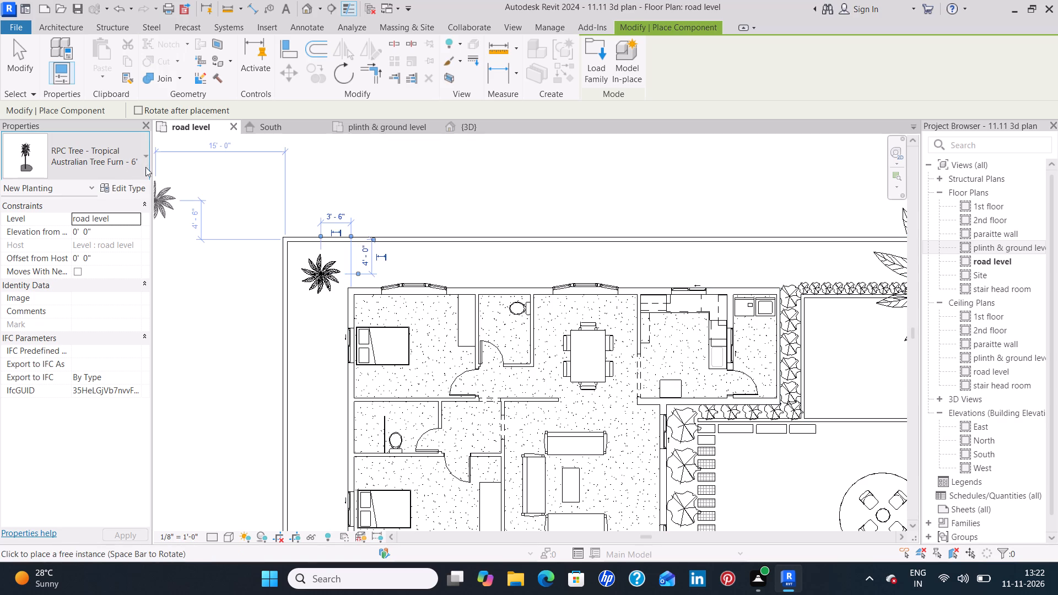
scroll(89, 279, up, 2)
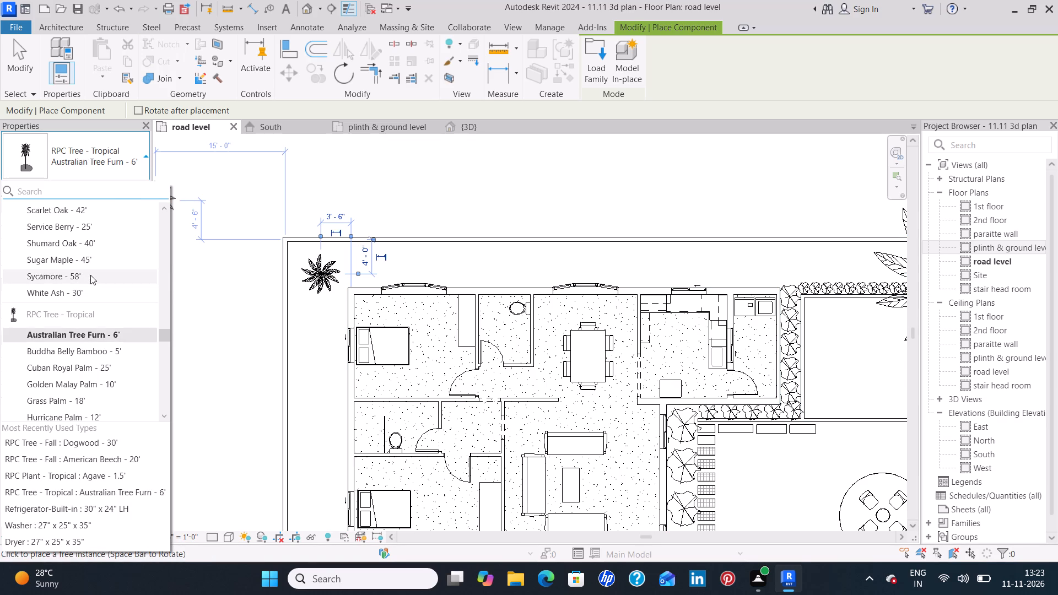
scroll(90, 271, up, 1)
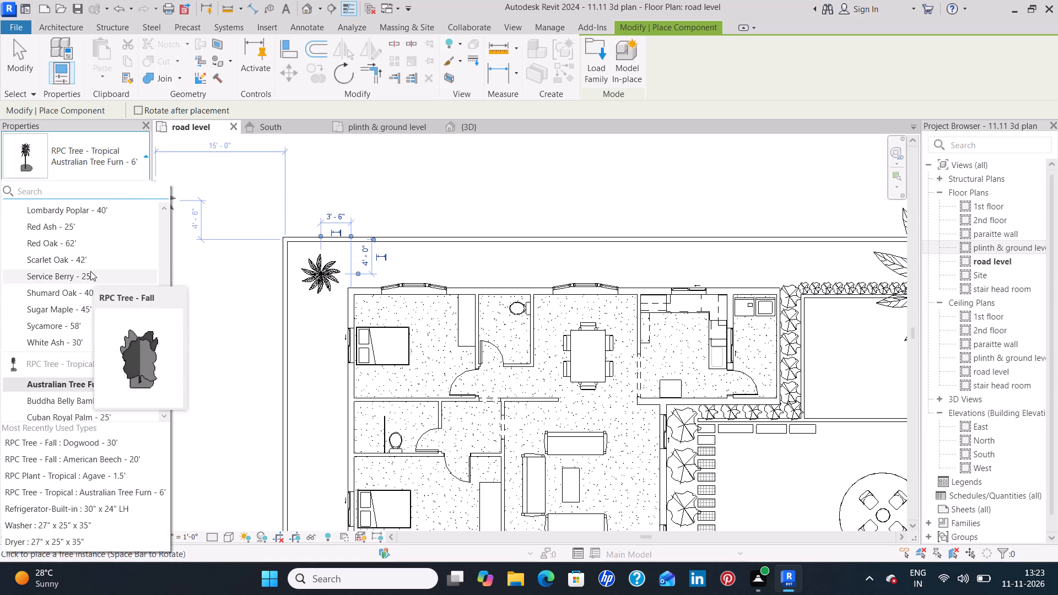
scroll(90, 271, up, 2)
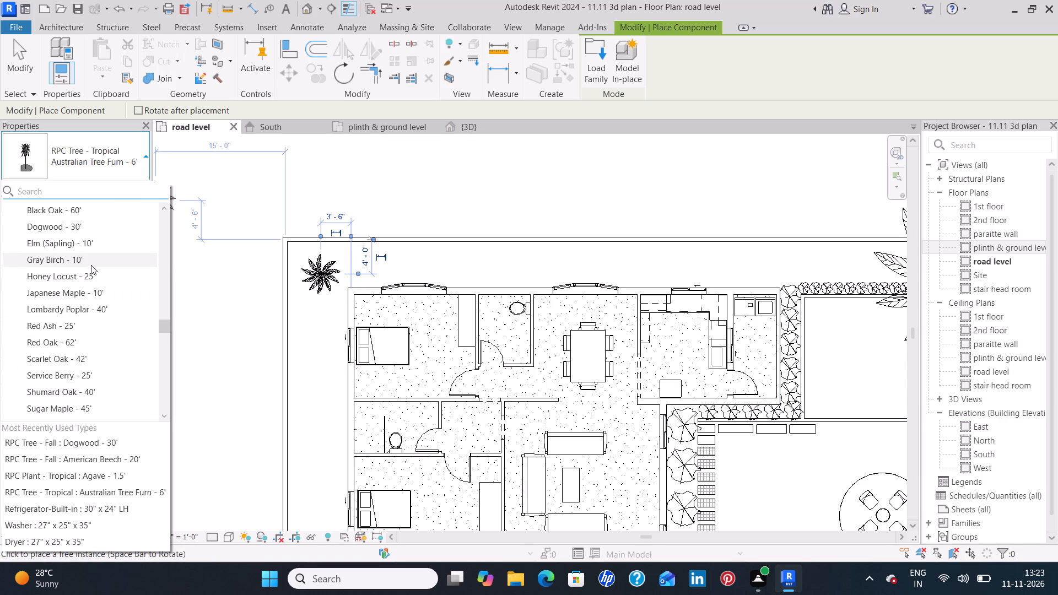
scroll(90, 262, up, 1)
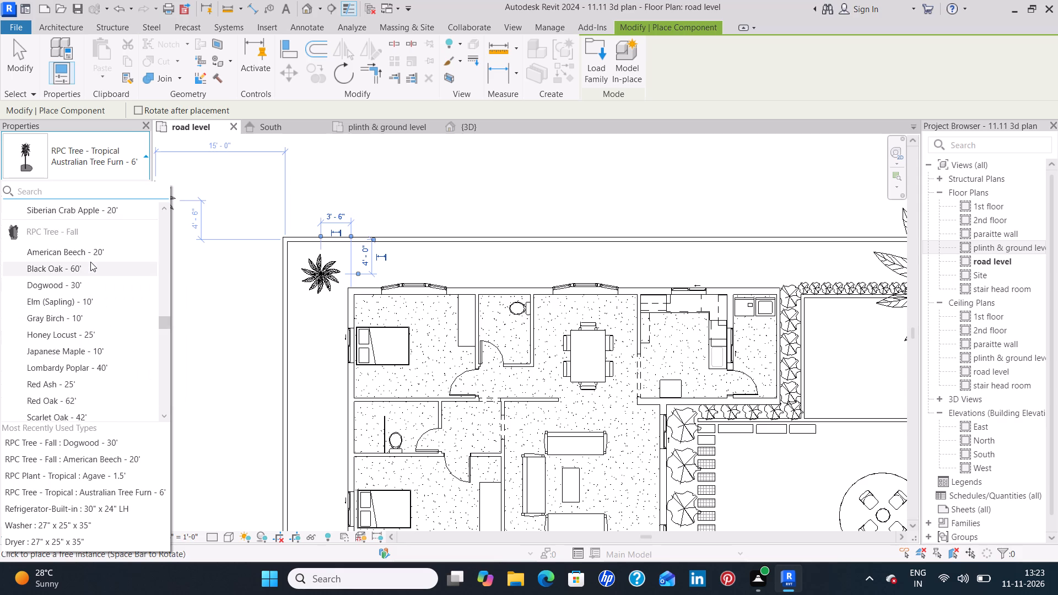
scroll(90, 262, up, 1)
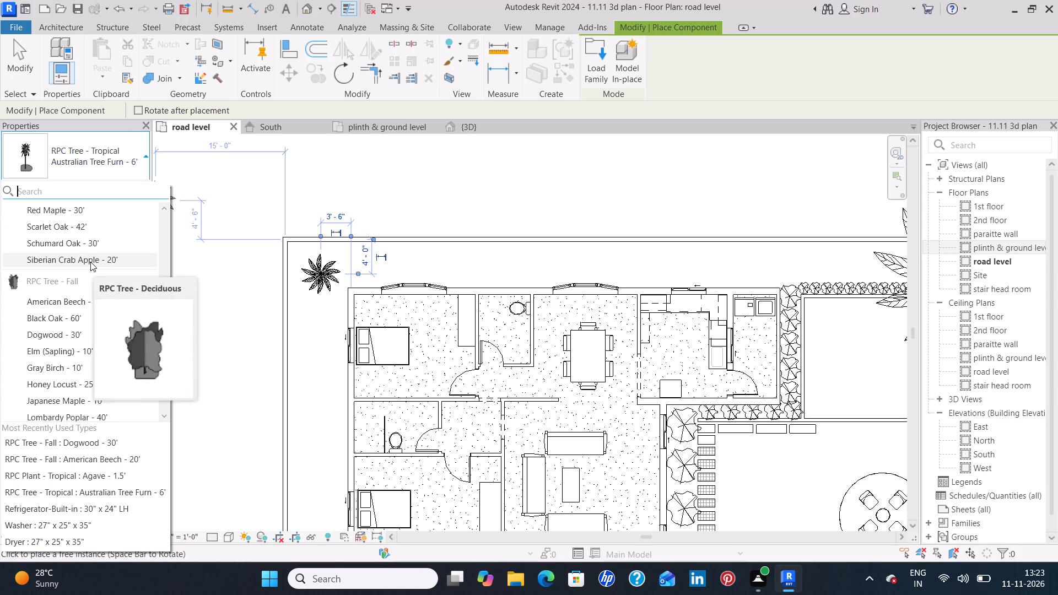
click(63, 296)
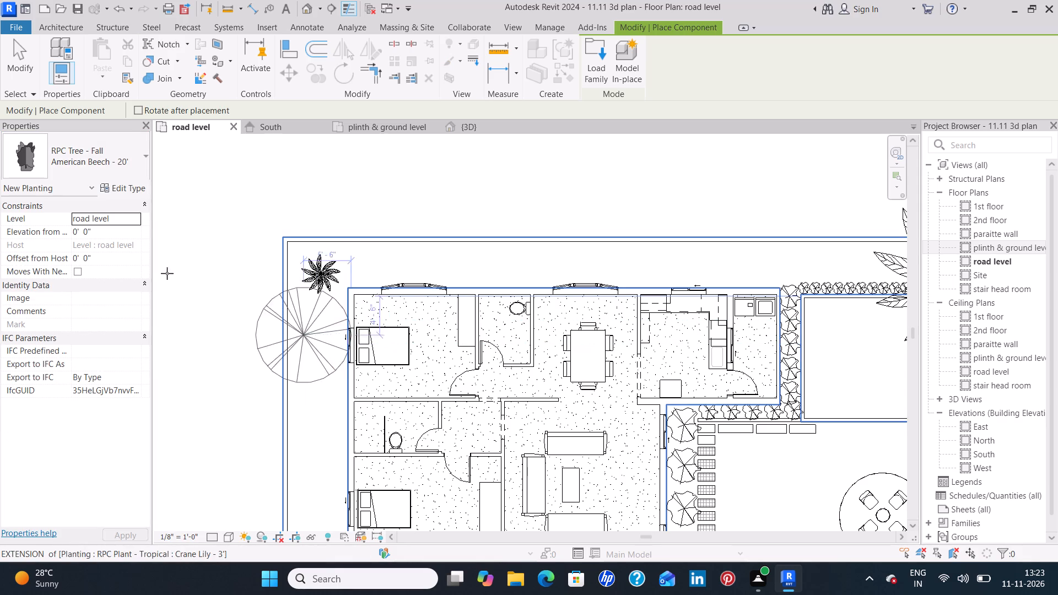
click(138, 169)
scroll(68, 285, up, 1)
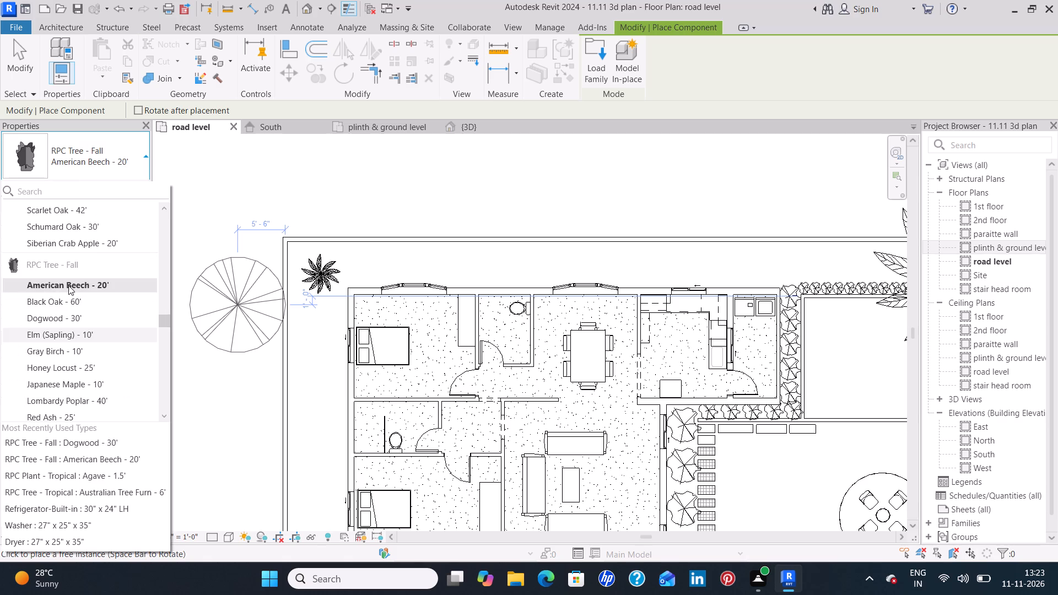
scroll(68, 285, up, 2)
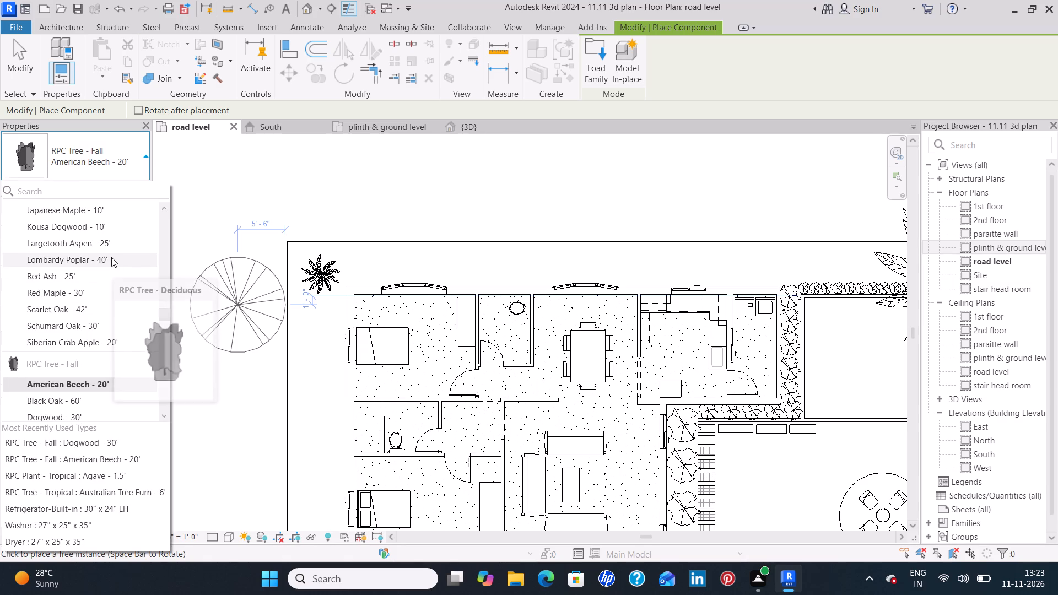
click(78, 226)
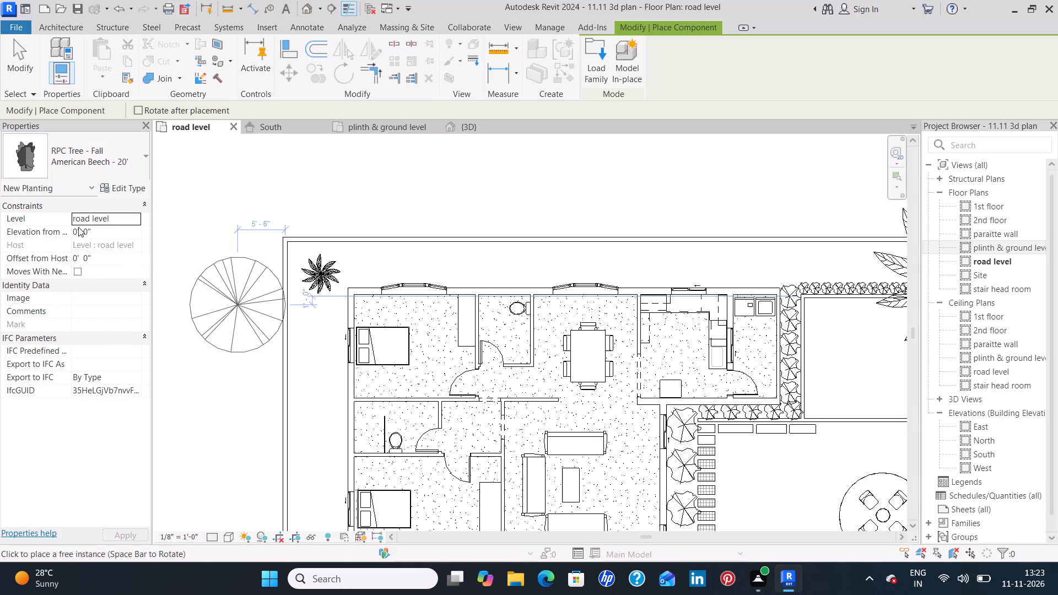
click(322, 338)
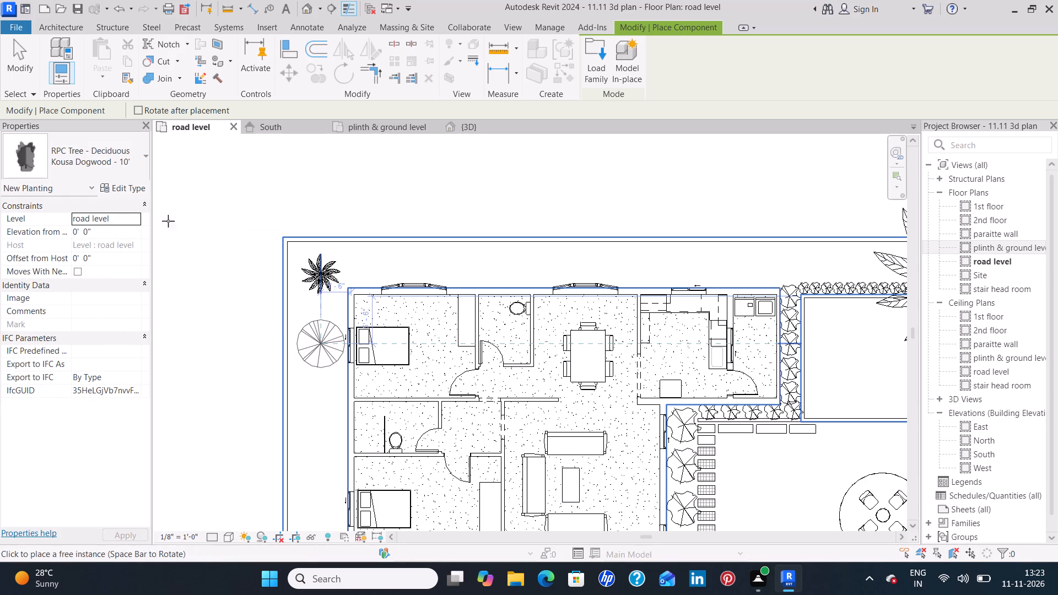
Place a deciduous Japanese Maple - 10' in the side strip just past the Kousa Dogwood, near the wall between bedroom and toilet.
click(121, 169)
scroll(82, 246, up, 1)
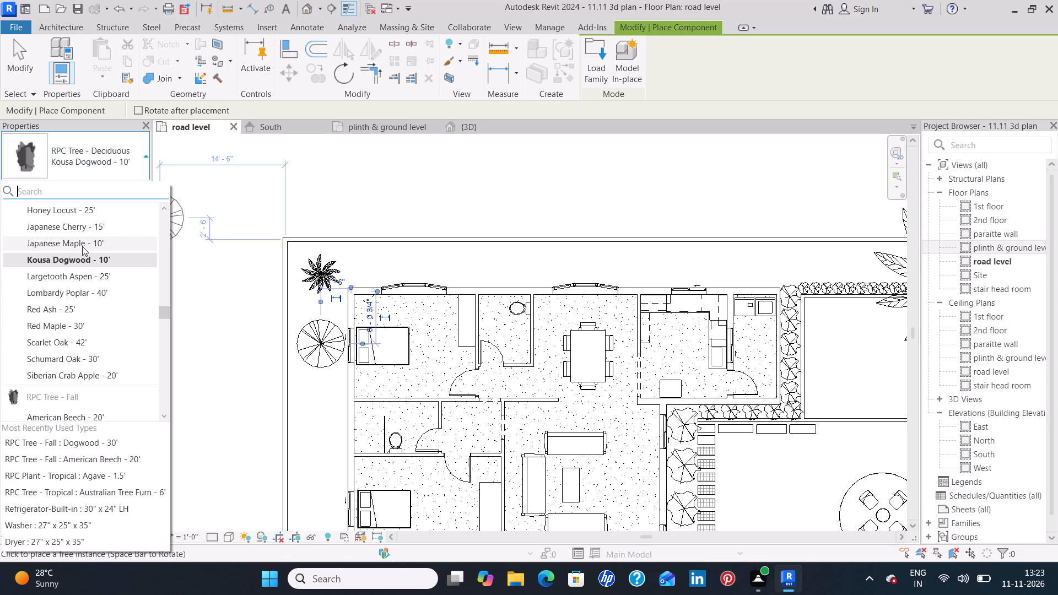
click(84, 246)
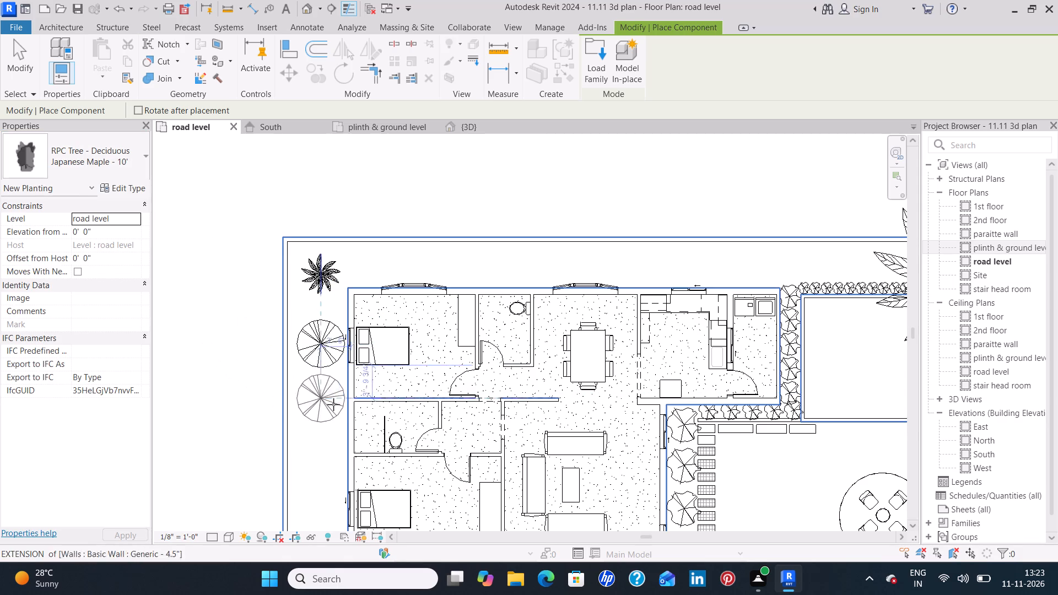
click(315, 404)
Place a deciduous Japanese Cherry - 15' in the side strip after the Japanese Maple, near the wall between toilet and second bedroom.
click(115, 172)
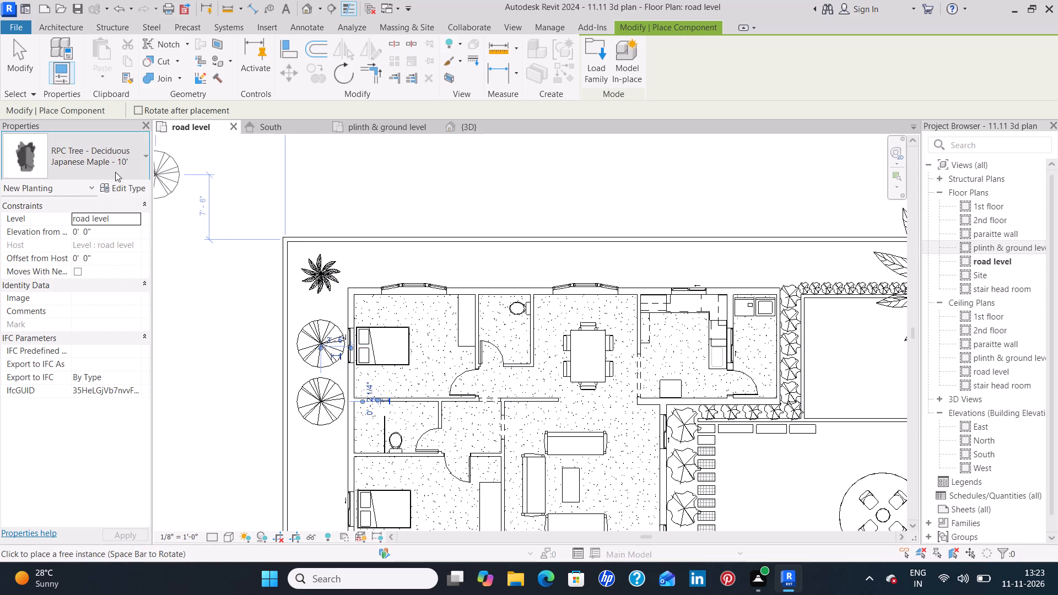
scroll(95, 269, up, 1)
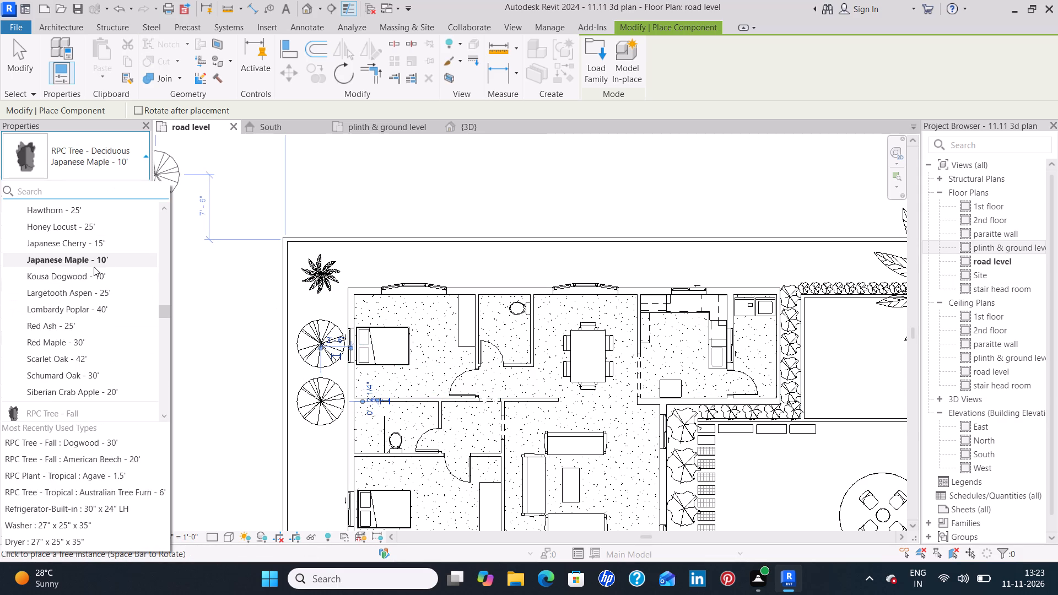
click(85, 242)
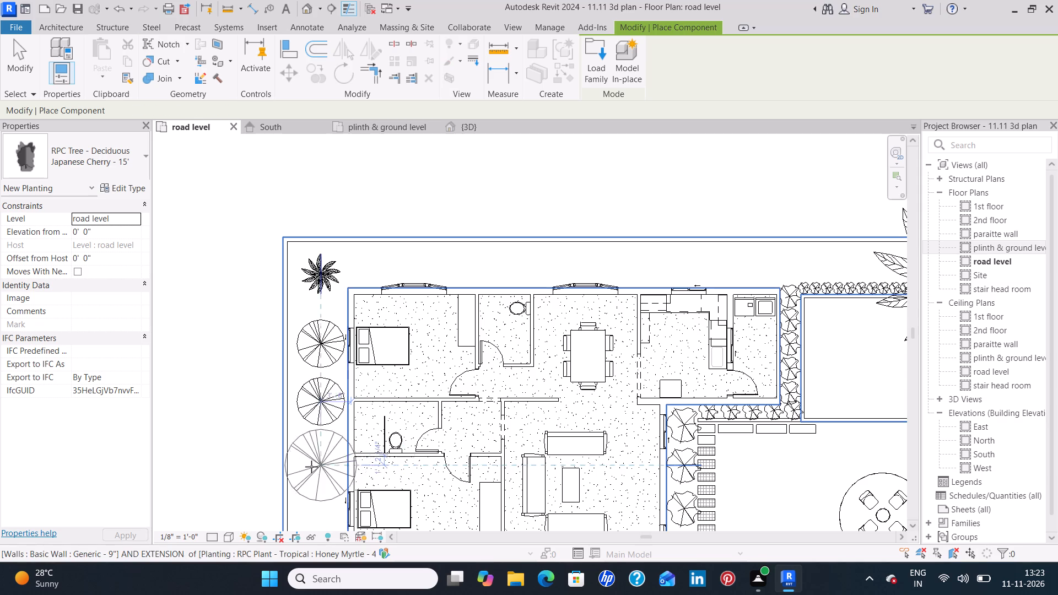
click(321, 467)
Place a deciduous Honey Locust - 25' in the side strip at the second bedroom's front corner, after the Japanese Cherry.
click(123, 170)
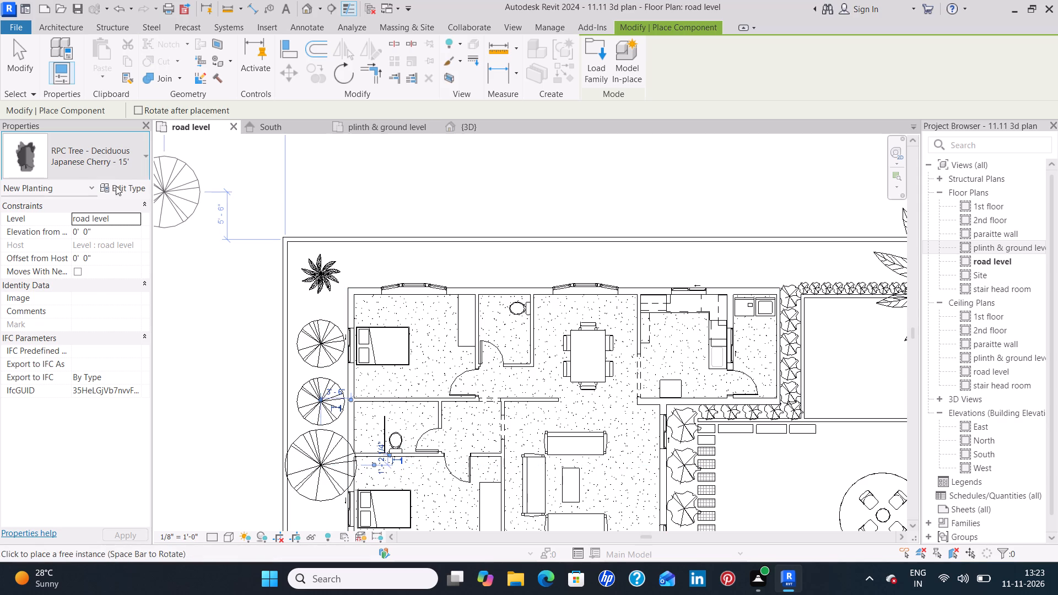
scroll(95, 261, up, 1)
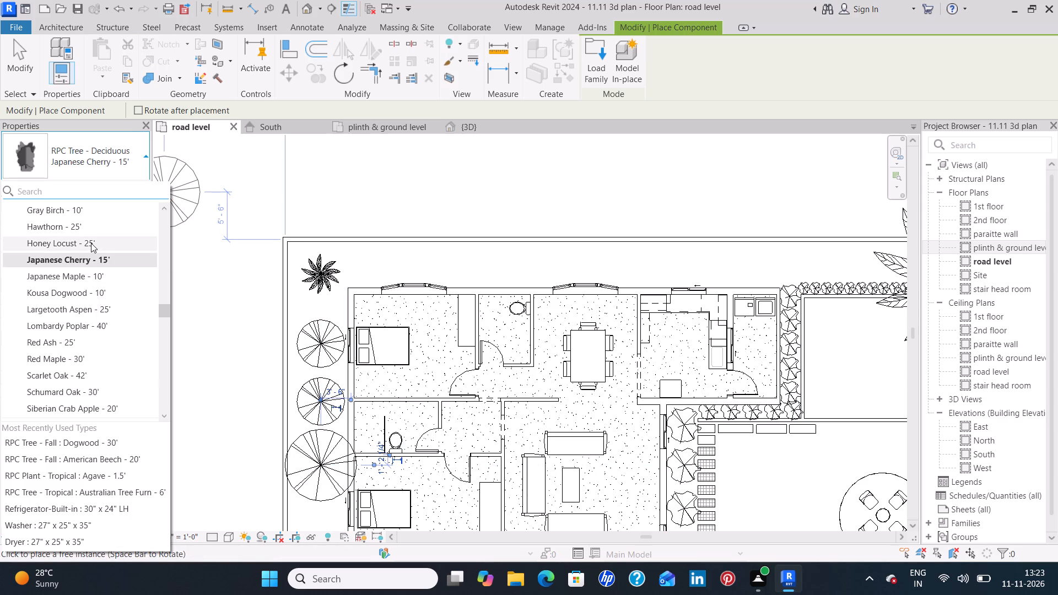
click(90, 247)
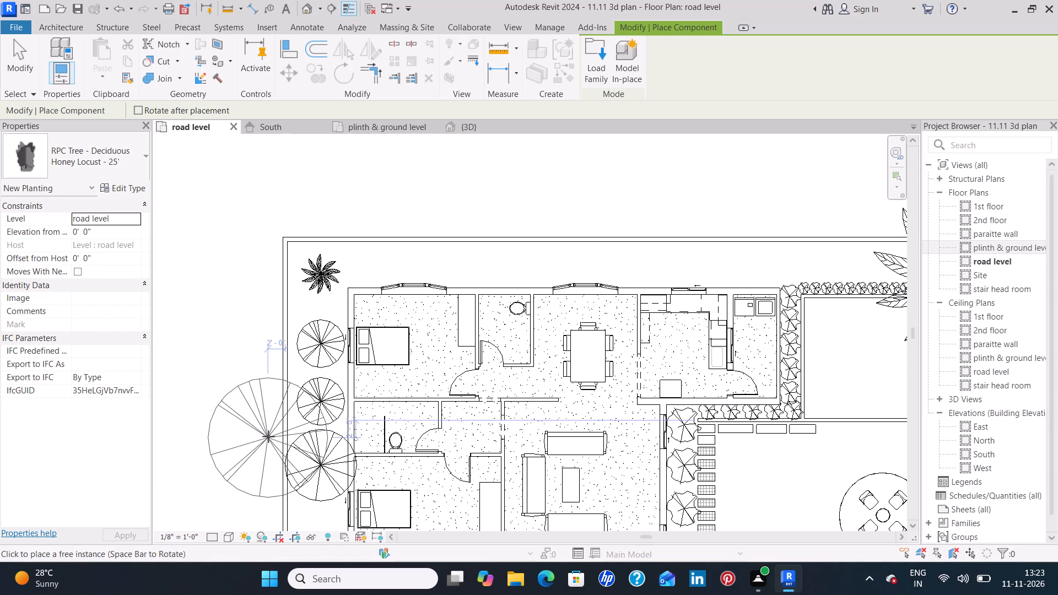
middle_drag(267, 429, 261, 258)
click(303, 387)
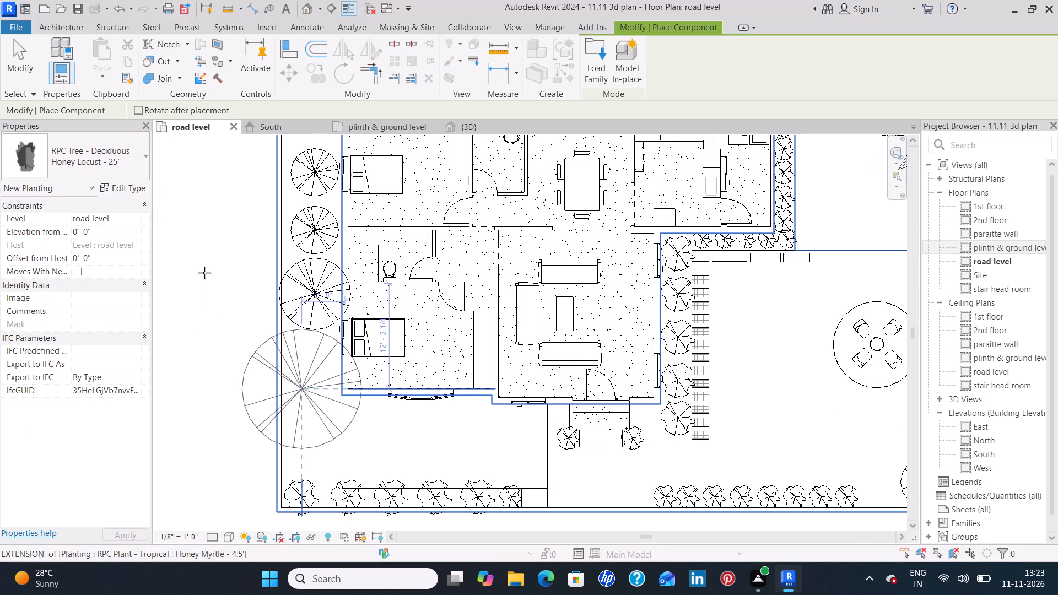
Place a deciduous Hawthorn - 25' in the rear strip outside the first bedroom's rear window, about 2'-6" from the compound wall.
click(105, 160)
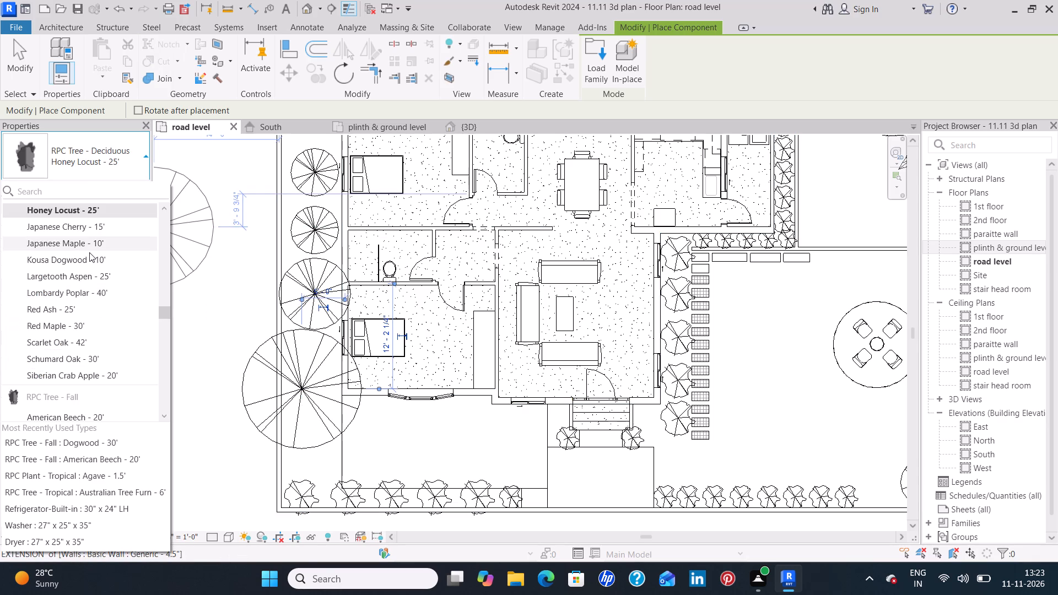
scroll(89, 252, up, 1)
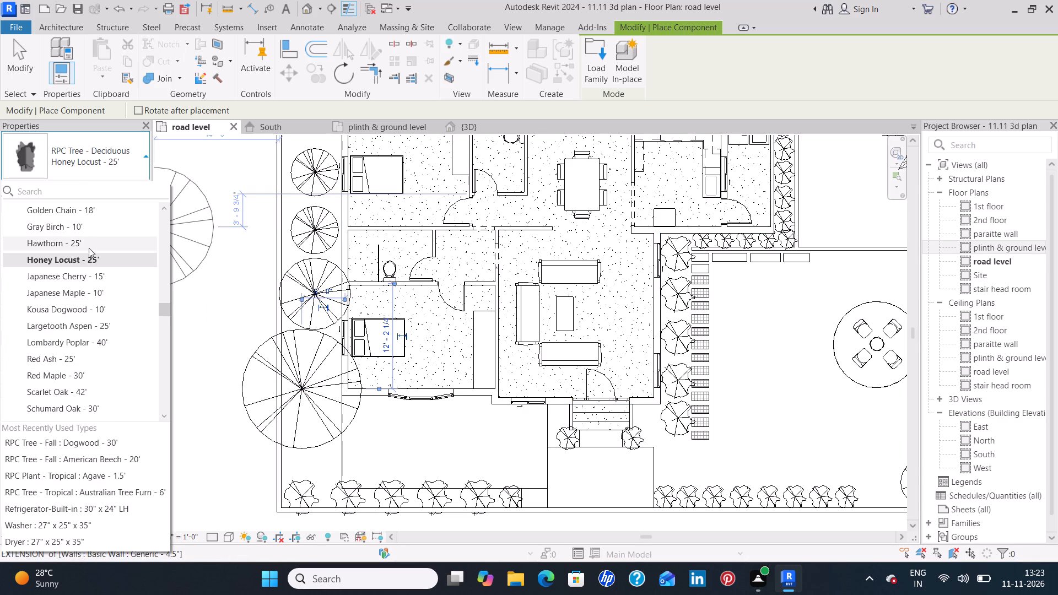
click(89, 241)
middle_drag(253, 225, 206, 397)
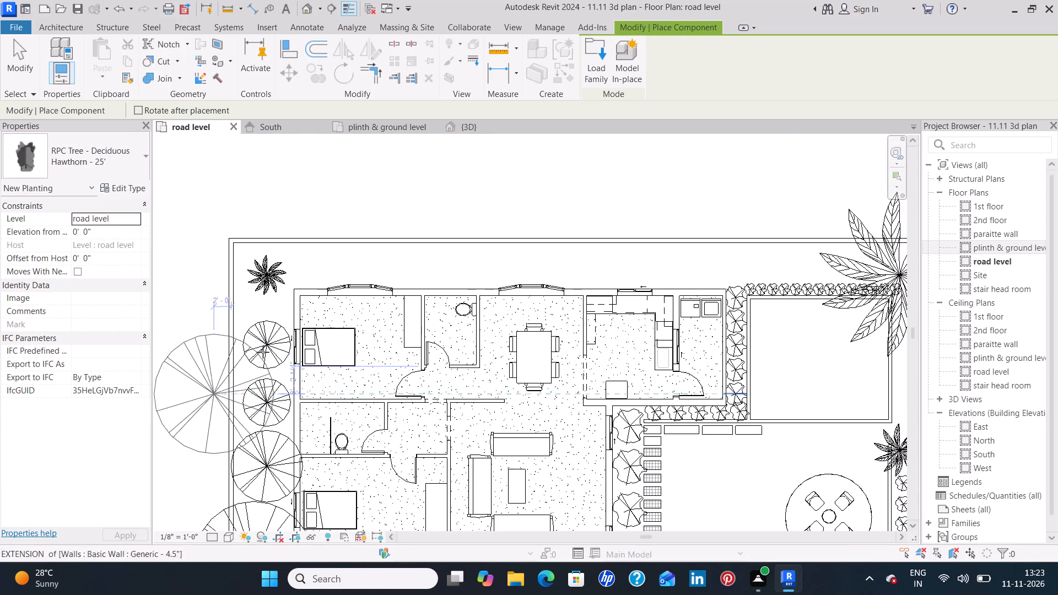
click(373, 262)
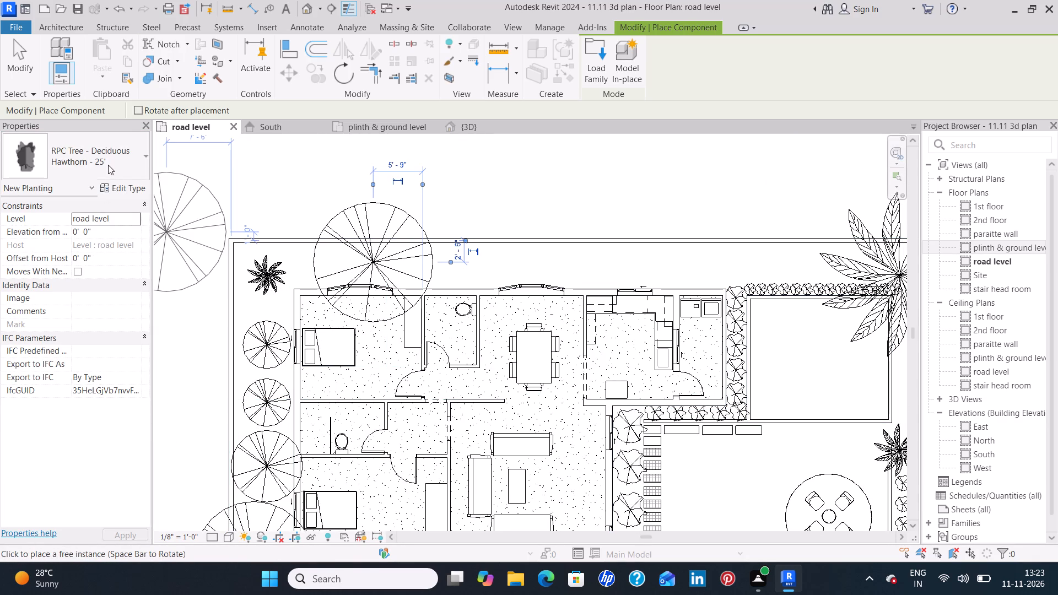
Place a deciduous Gray Birch - 10' in the rear strip between the toilet and dining area, in line with the Hawthorn.
click(108, 164)
scroll(62, 282, up, 1)
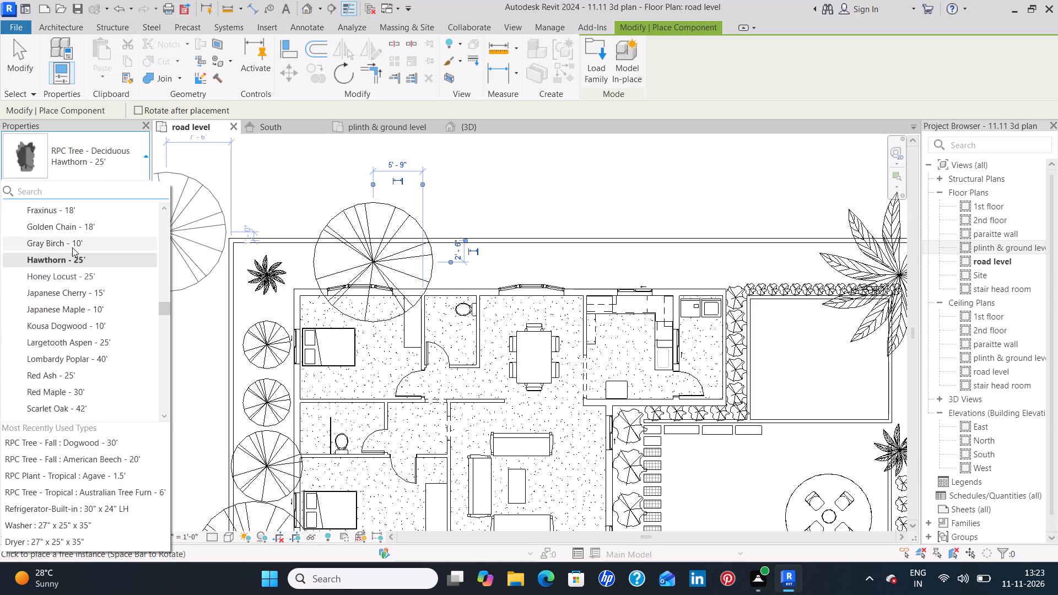
click(74, 245)
click(491, 259)
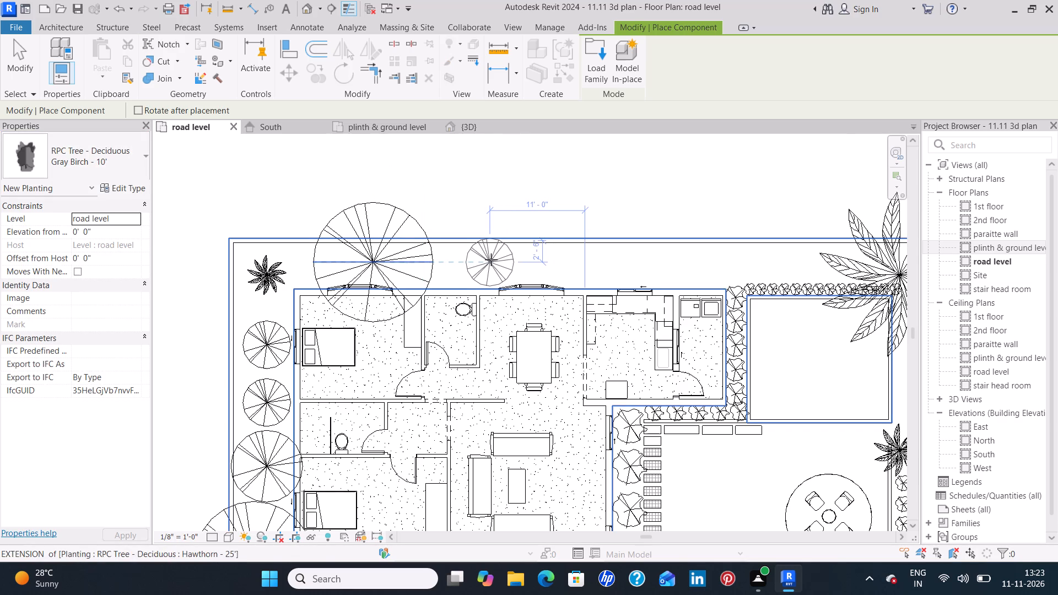
Place a deciduous Golden Chain - 18' in the rear strip by the dining window, in line after the Gray Birch.
click(130, 162)
scroll(97, 230, up, 1)
click(90, 241)
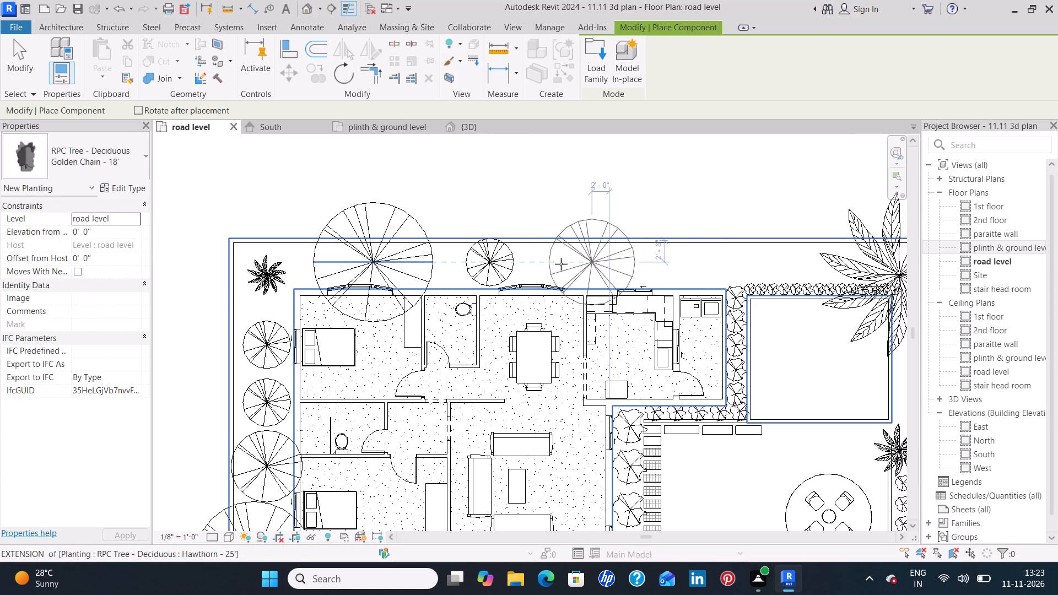
click(568, 262)
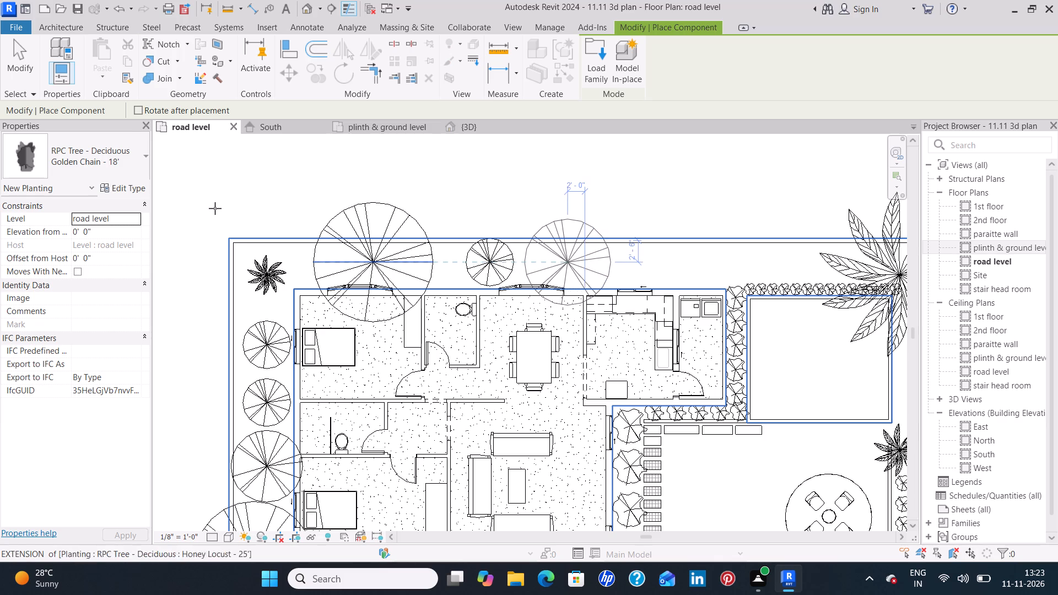
Place a deciduous Fraxinus - 18' in the rear strip behind the kitchen window, in line after the Golden Chain.
click(117, 166)
scroll(74, 265, up, 1)
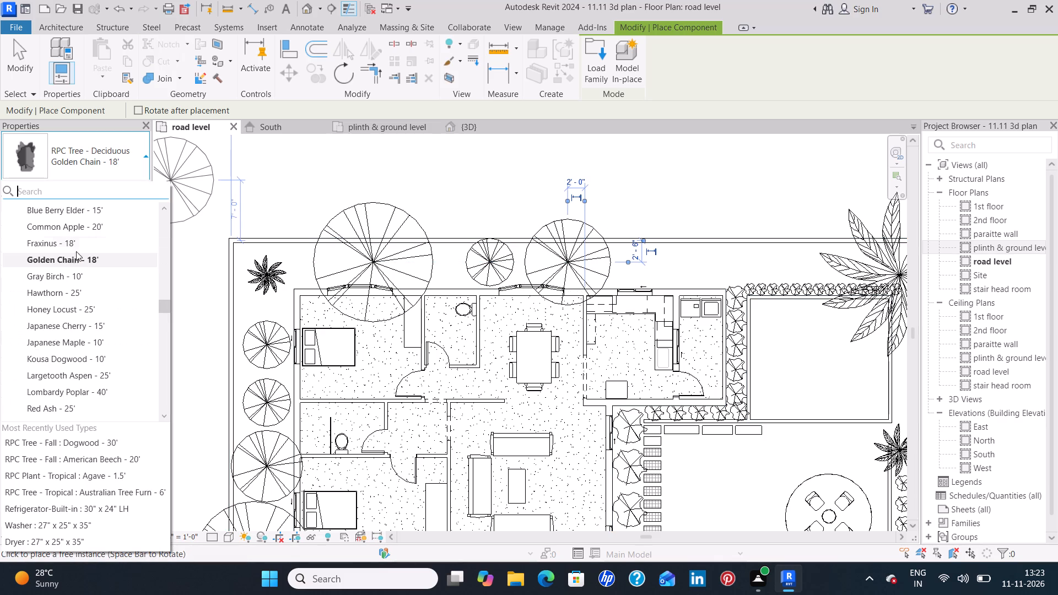
click(82, 245)
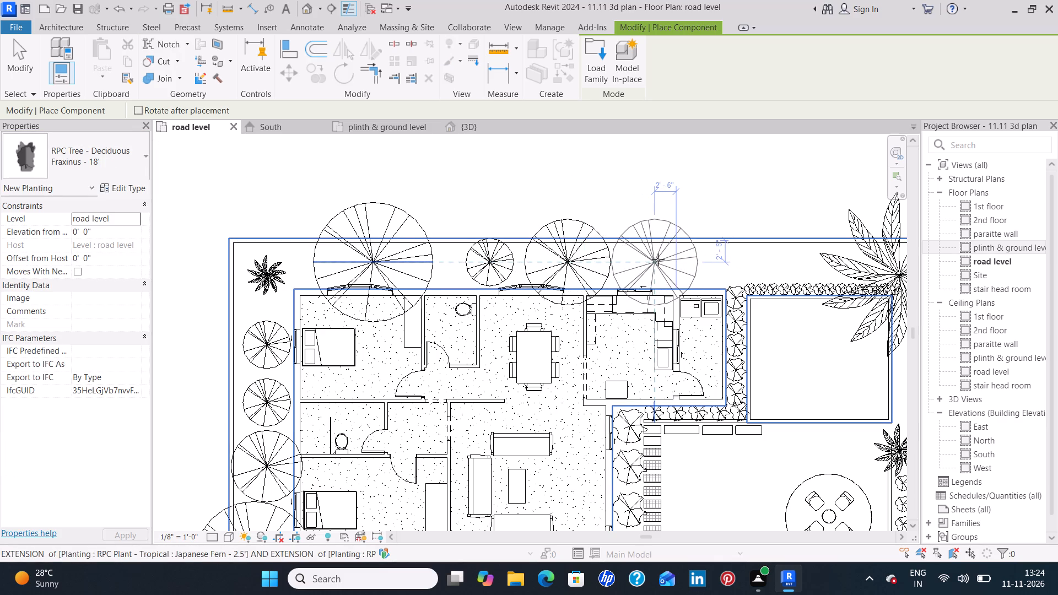
click(658, 259)
Place a deciduous Common Apple - 20' in the rear strip near the house's rear corner, in line after the Fraxinus.
click(122, 166)
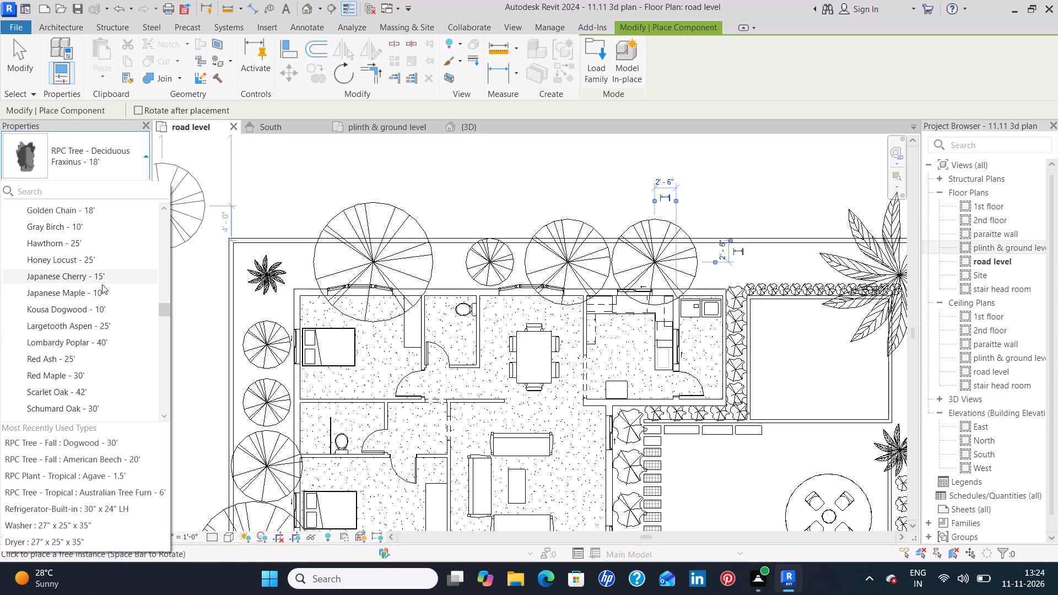
scroll(102, 284, up, 2)
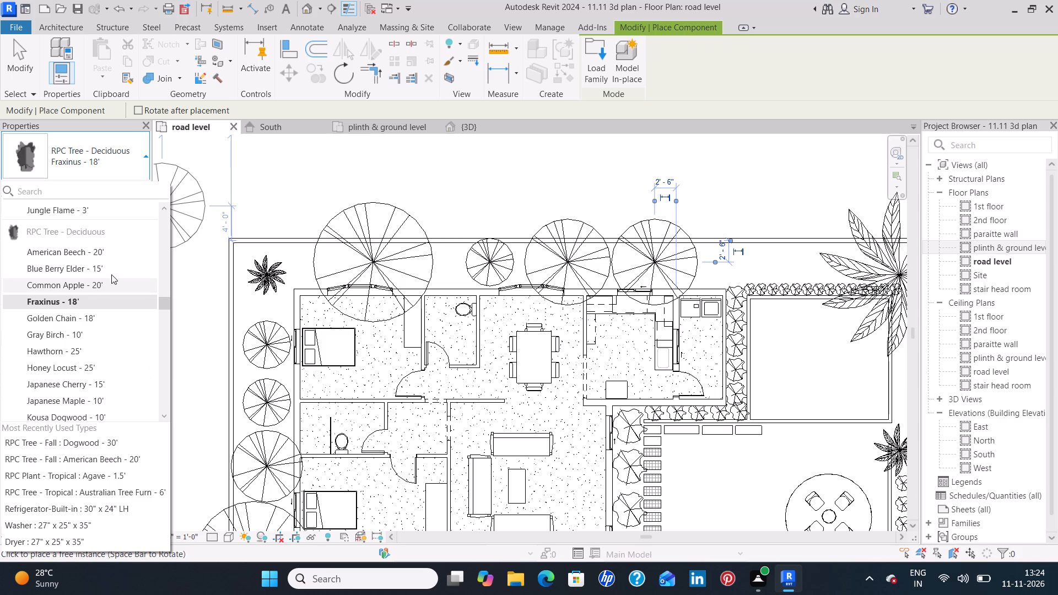
click(110, 283)
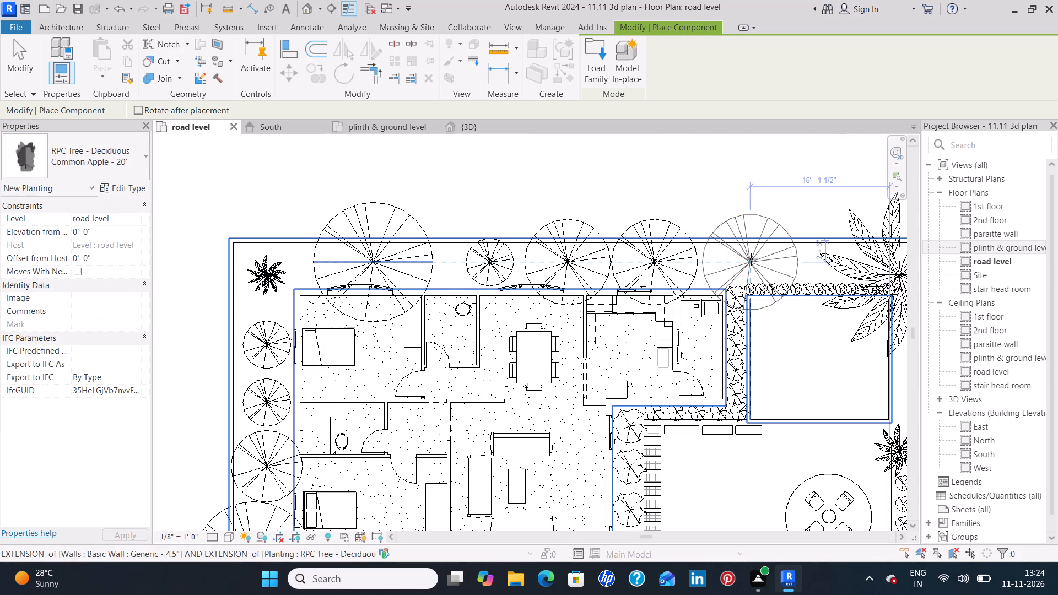
click(751, 259)
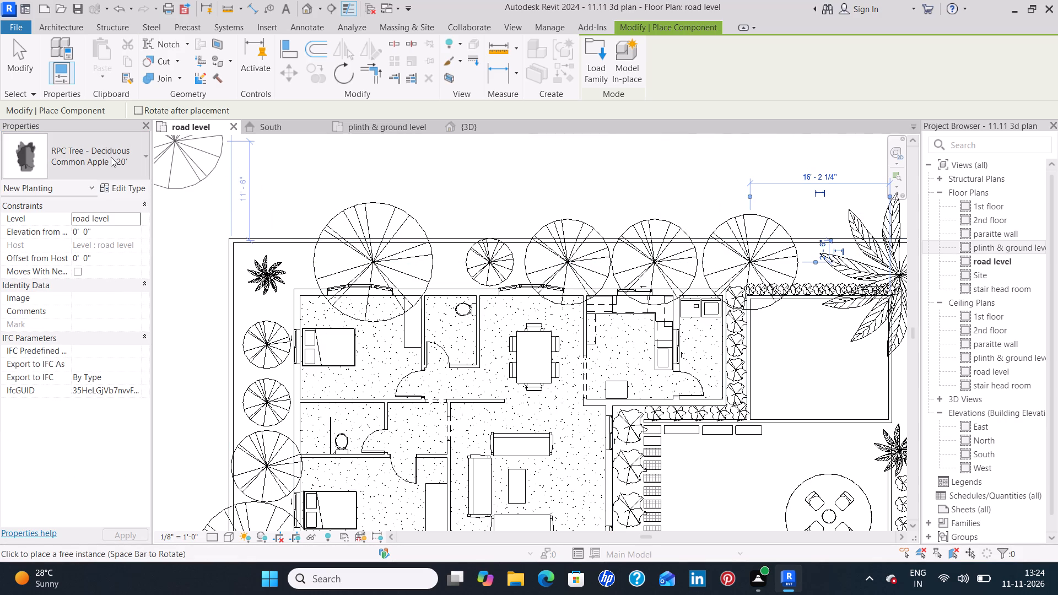
Place a deciduous Blue Berry Elder - 15' on the garden lawn between the stepping-stone path and the round seating area.
click(112, 158)
scroll(126, 262, up, 1)
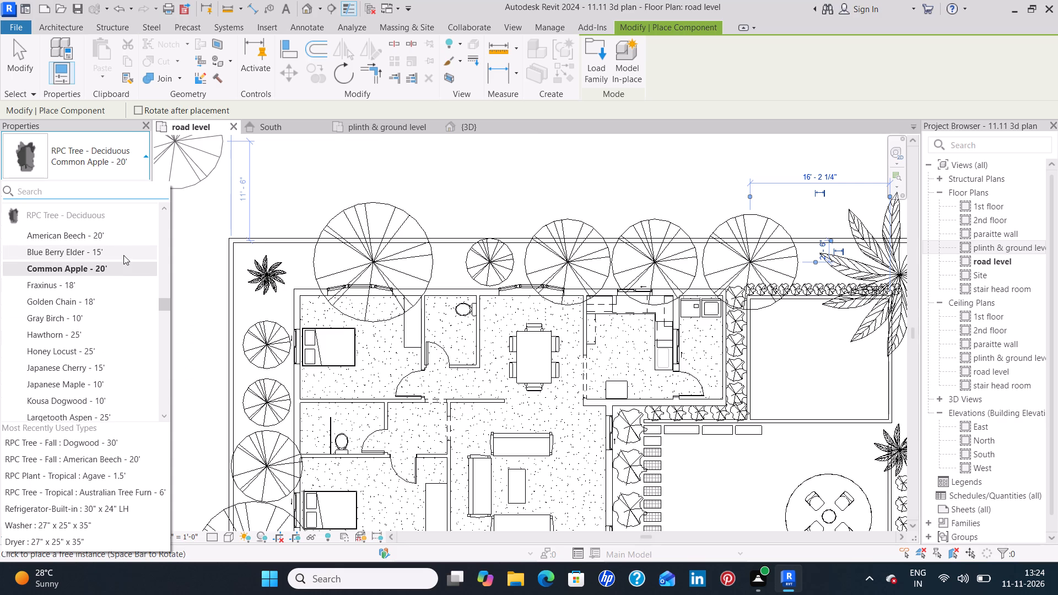
click(123, 255)
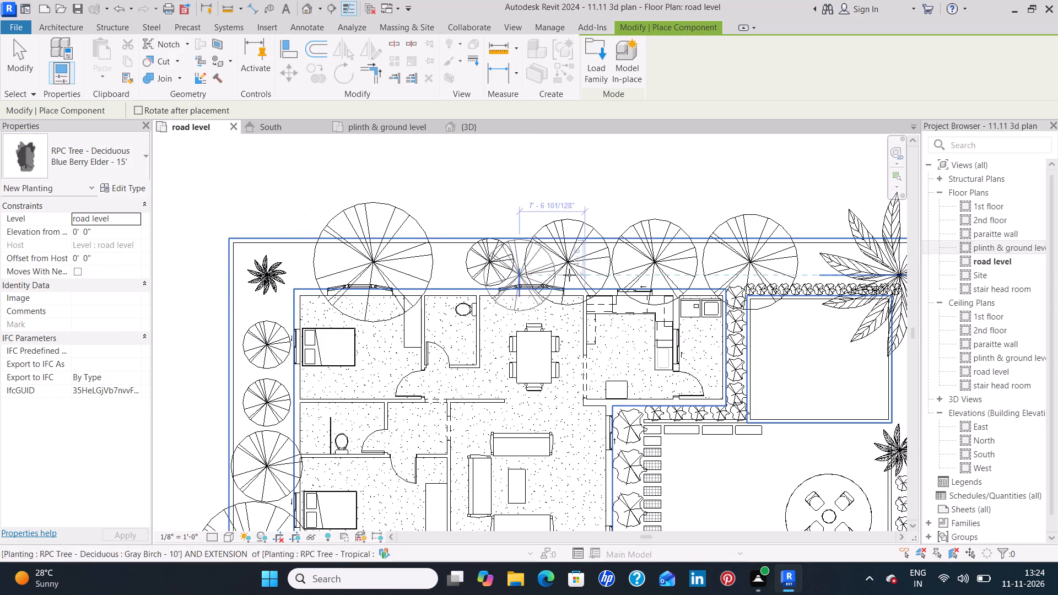
middle_drag(732, 347, 396, 288)
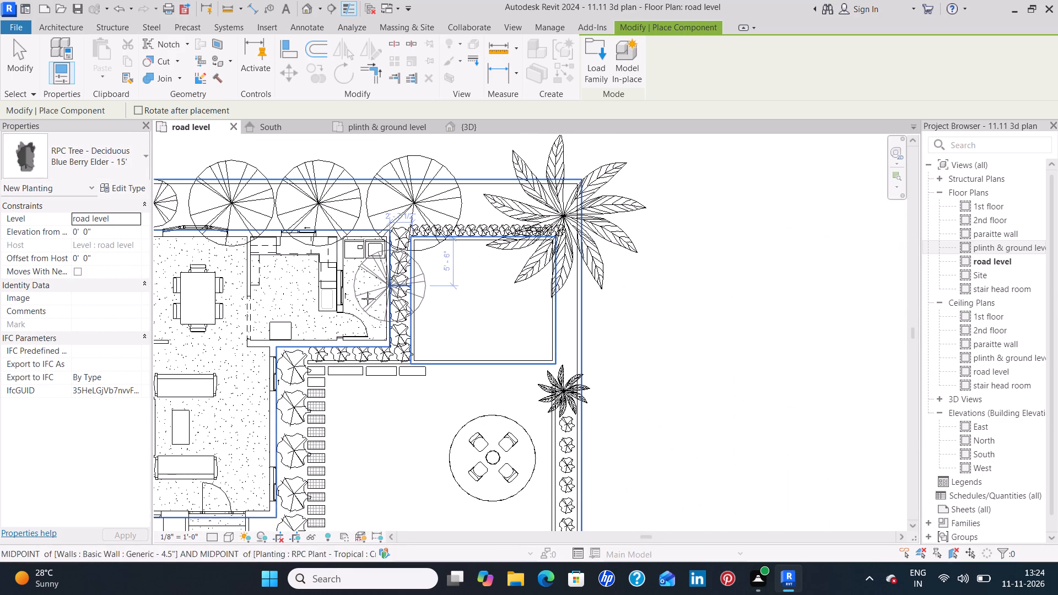
click(390, 432)
Place a deciduous American Beech - 20' on the garden lawn in front of the Blue Berry Elder and end the placement.
click(118, 162)
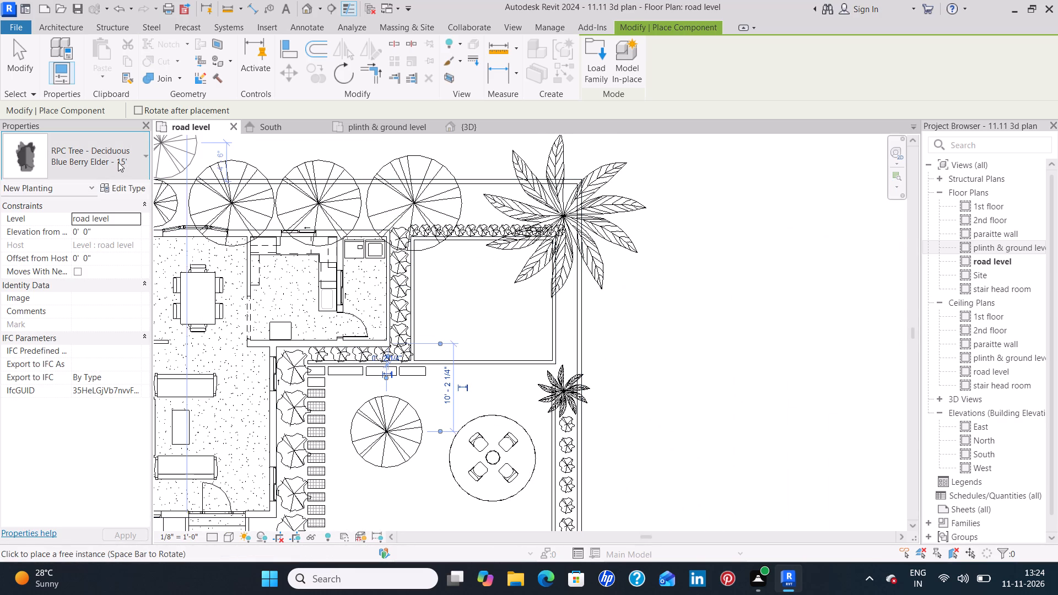
scroll(86, 232, up, 1)
click(99, 247)
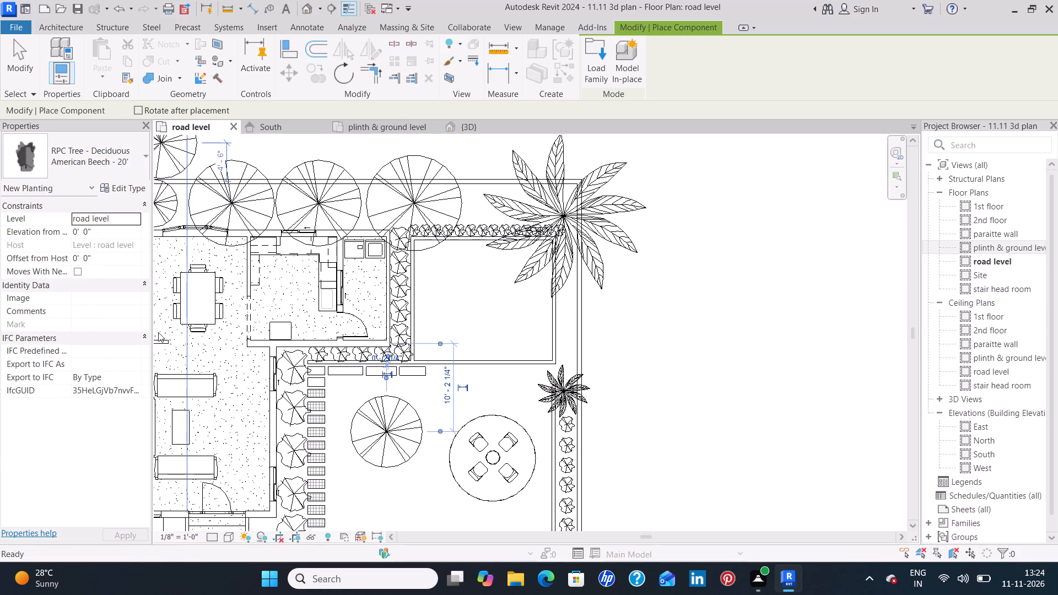
middle_drag(348, 458, 361, 322)
click(415, 383)
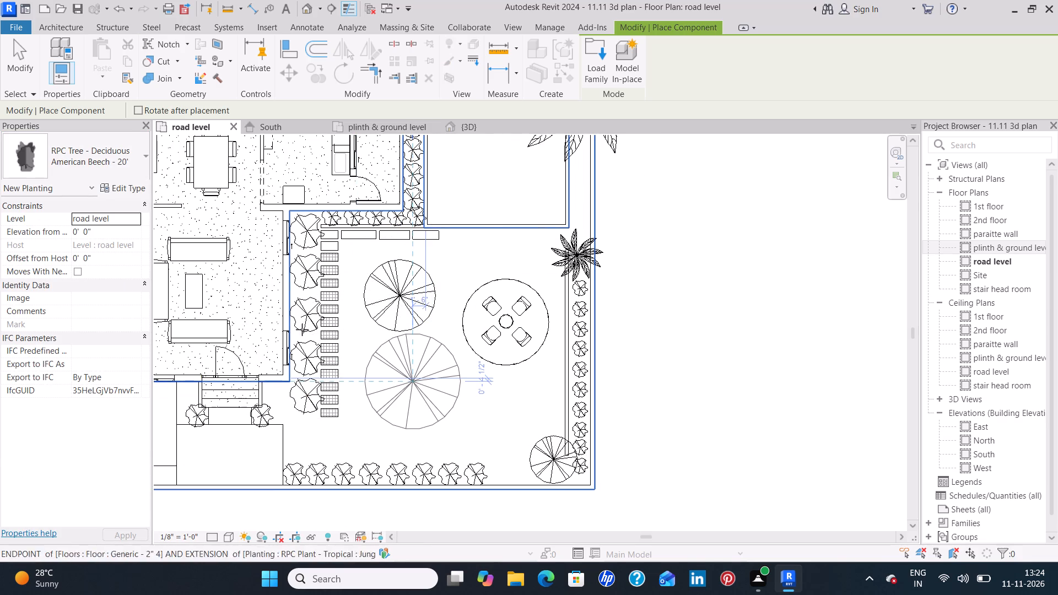
key(Escape)
key(Escape)
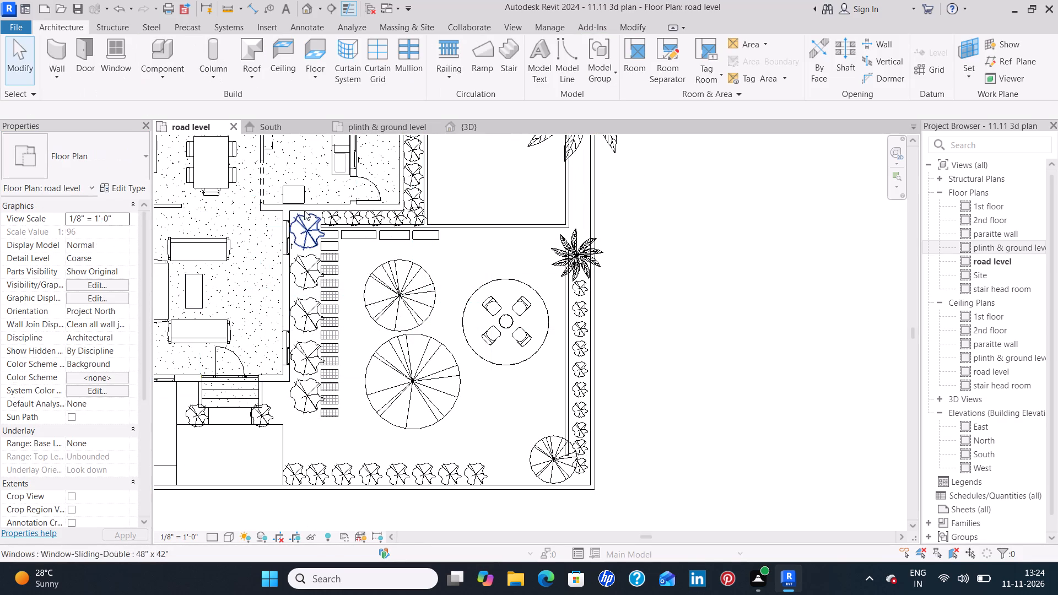
Examine the side strip's trees in the 3D view, looking closely at the Kousa Dogwood and Japanese Maple near the first bedroom's window.
click(482, 131)
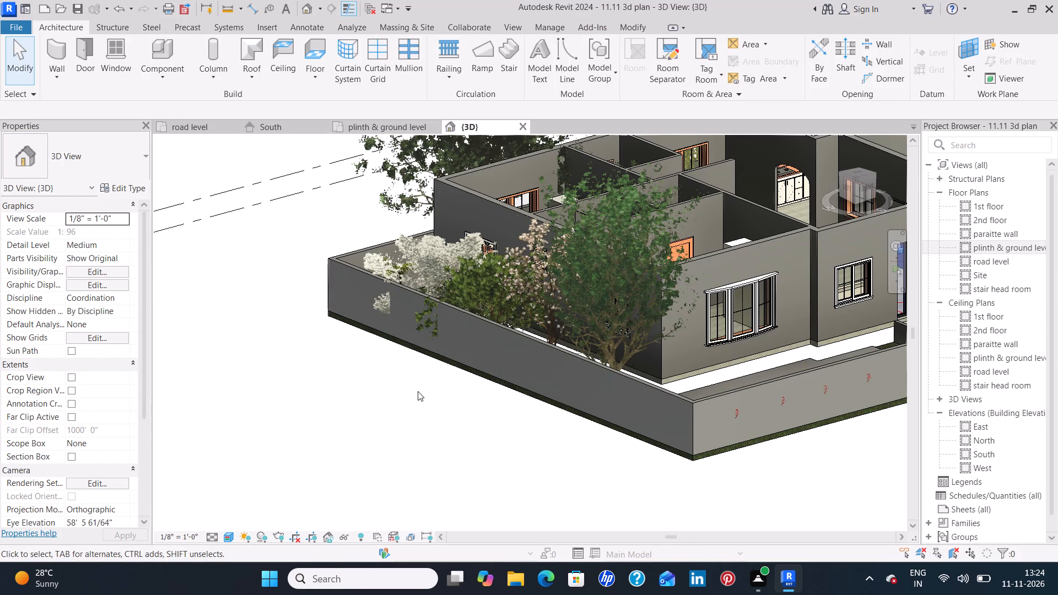
shift+middle_drag(418, 391, 511, 429)
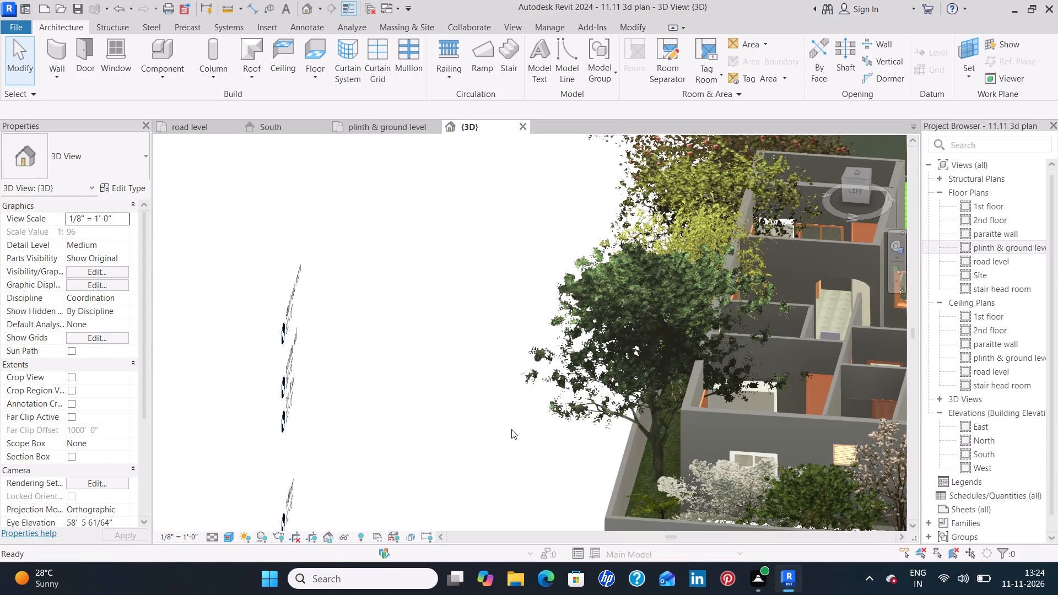
middle_drag(496, 420, 353, 239)
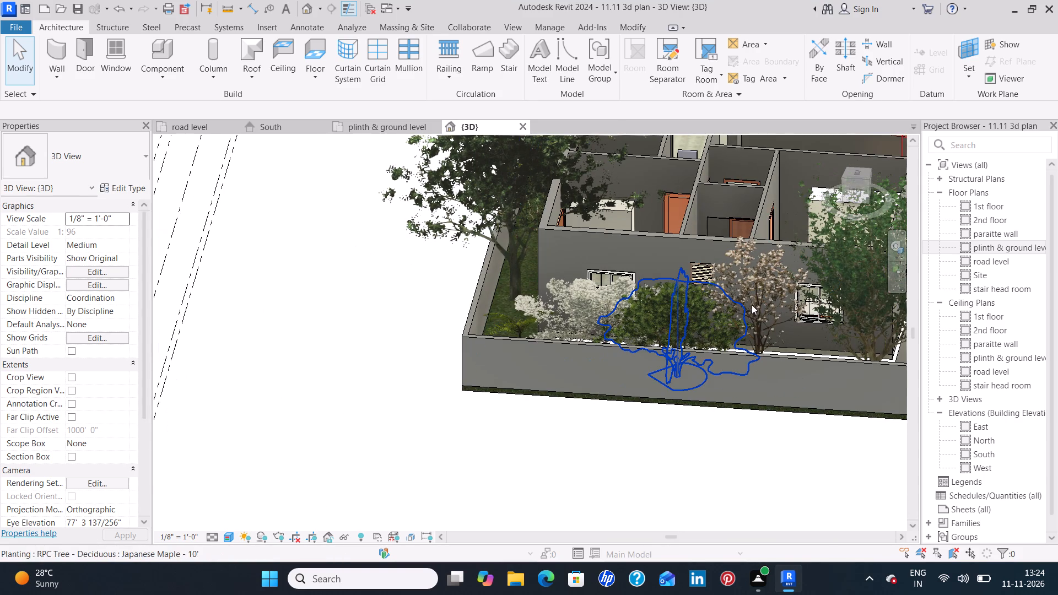
click(677, 313)
scroll(668, 316, up, 5)
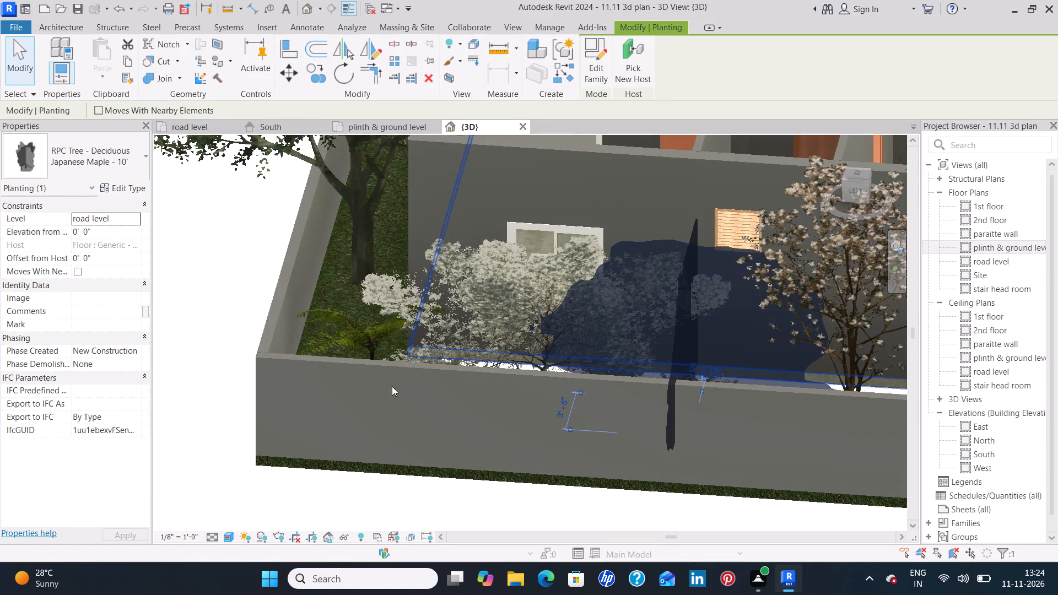
click(195, 396)
scroll(703, 340, up, 4)
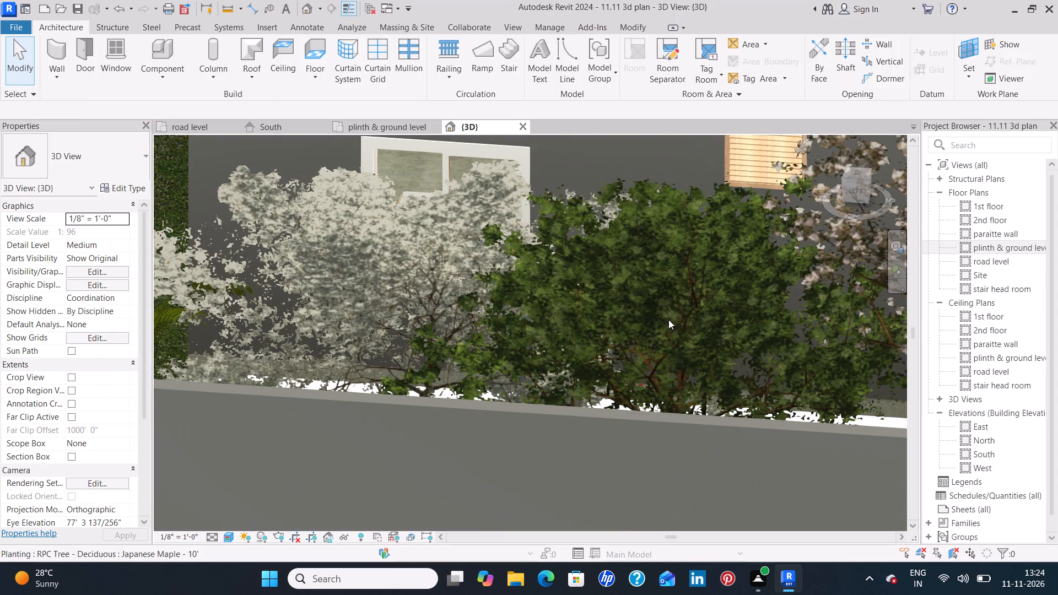
scroll(663, 320, down, 4)
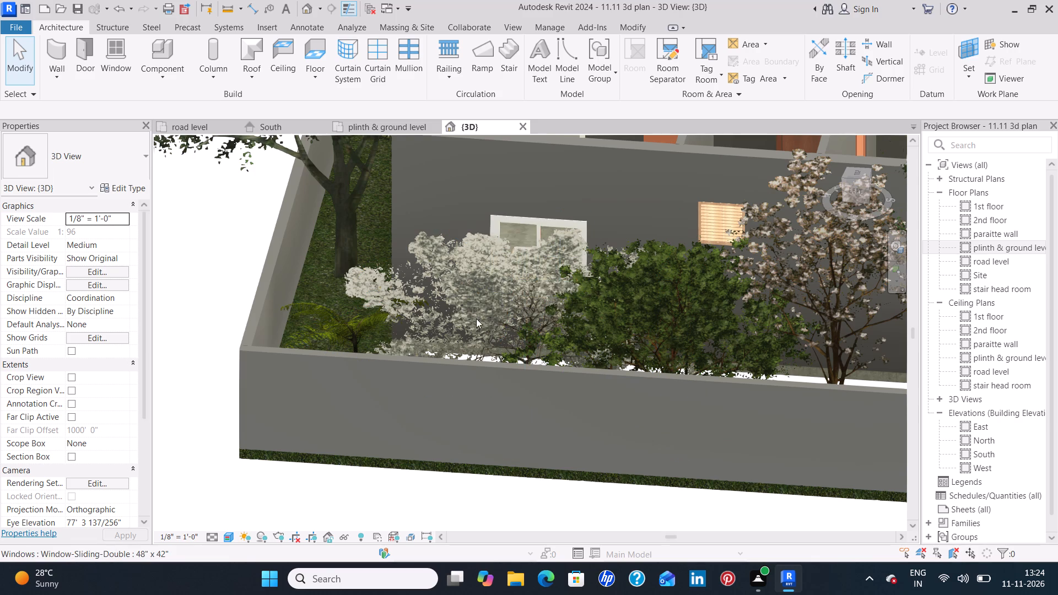
Delete the Kousa Dogwood and the Australian Tree Furn from the side strip near the first bedroom.
click(509, 323)
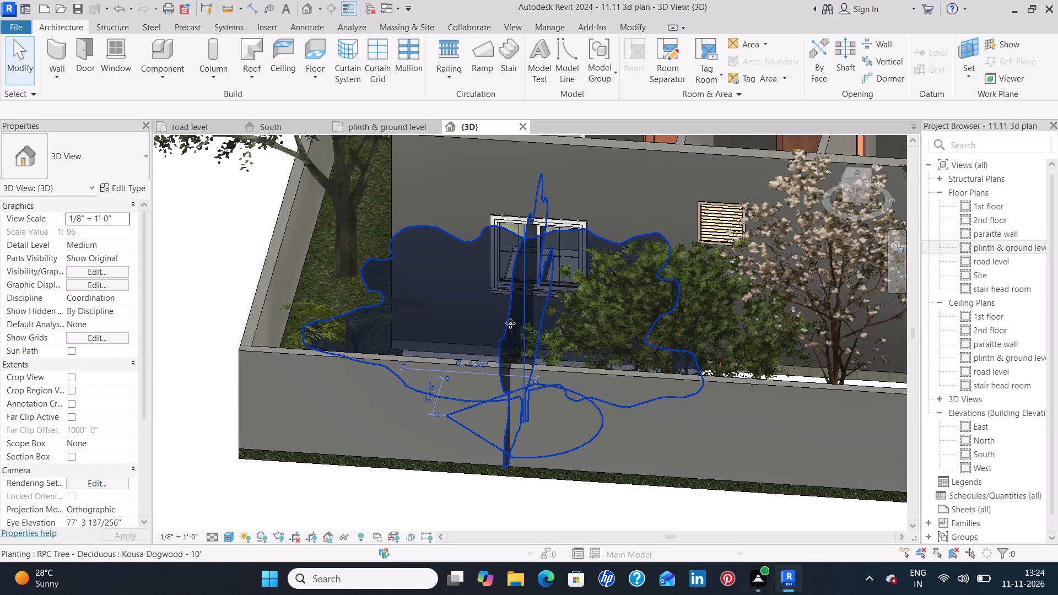
key(Delete)
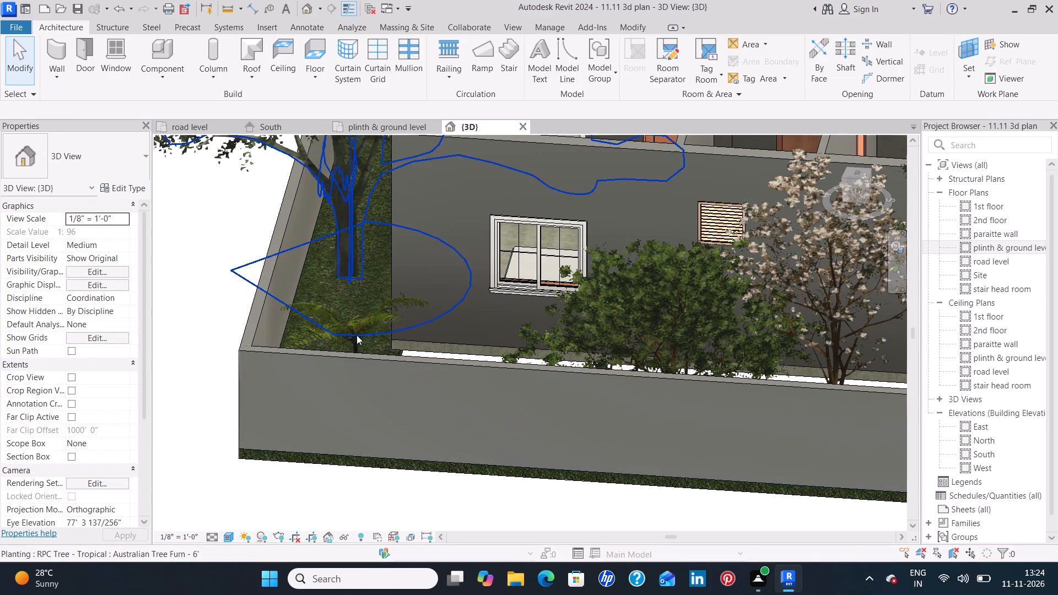
click(370, 332)
key(Delete)
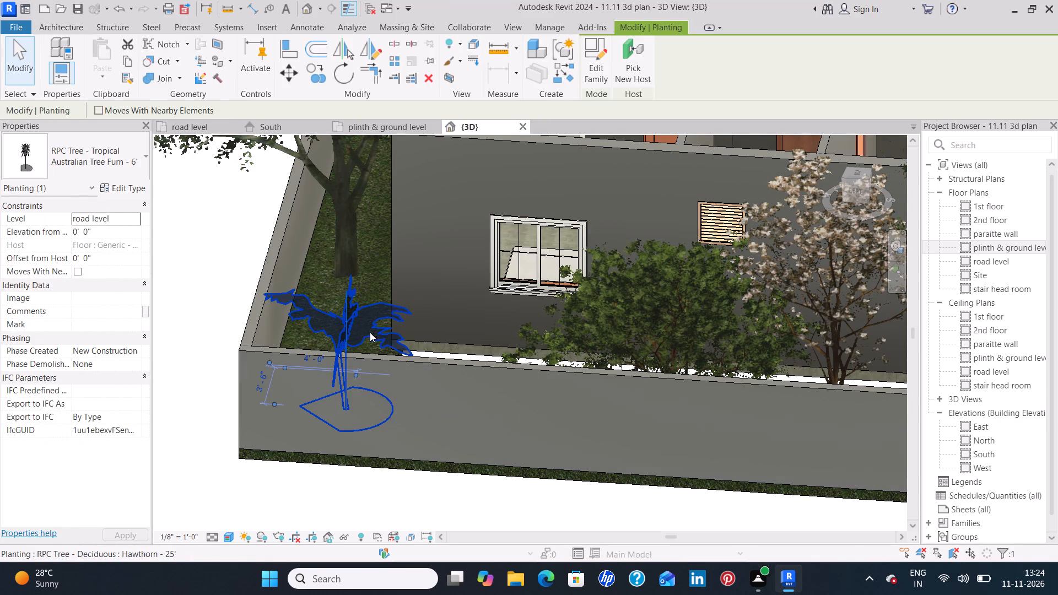
Delete the Honey Locust at the second bedroom's front corner of the side strip.
middle_drag(822, 323, 816, 327)
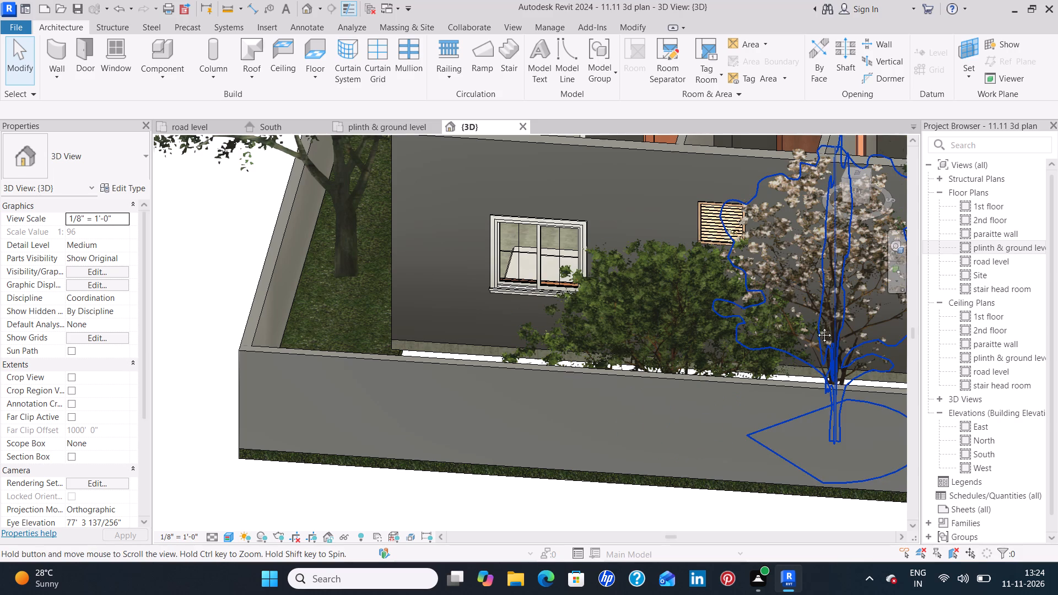
middle_drag(816, 327, 518, 366)
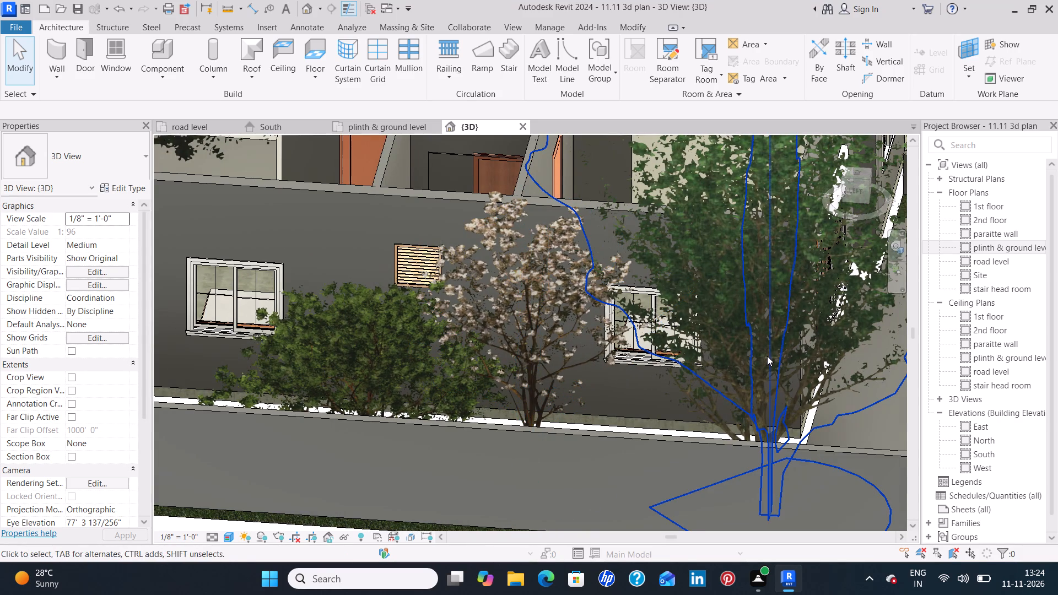
click(766, 356)
key(Delete)
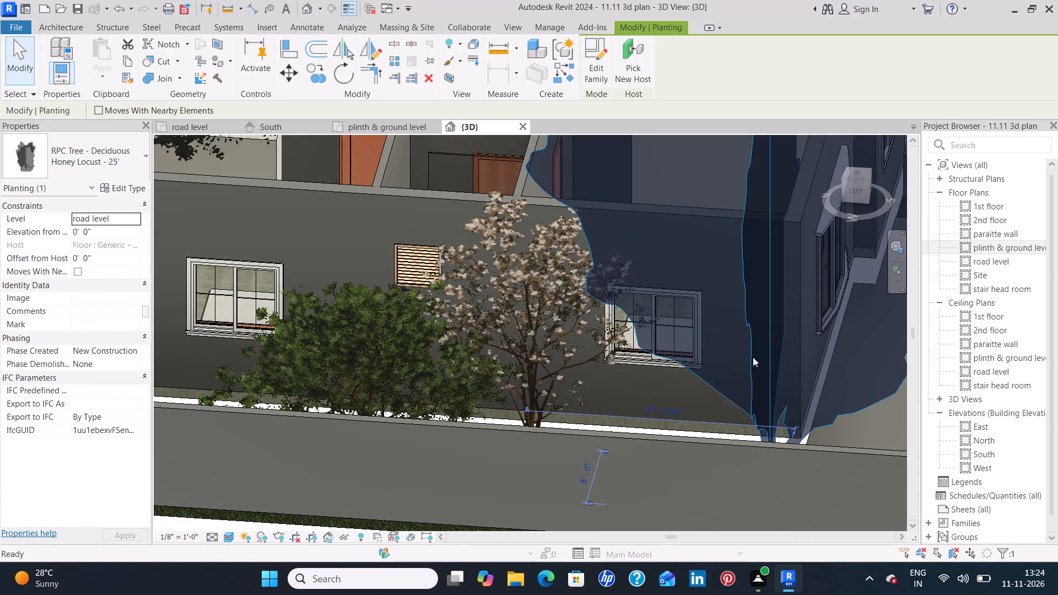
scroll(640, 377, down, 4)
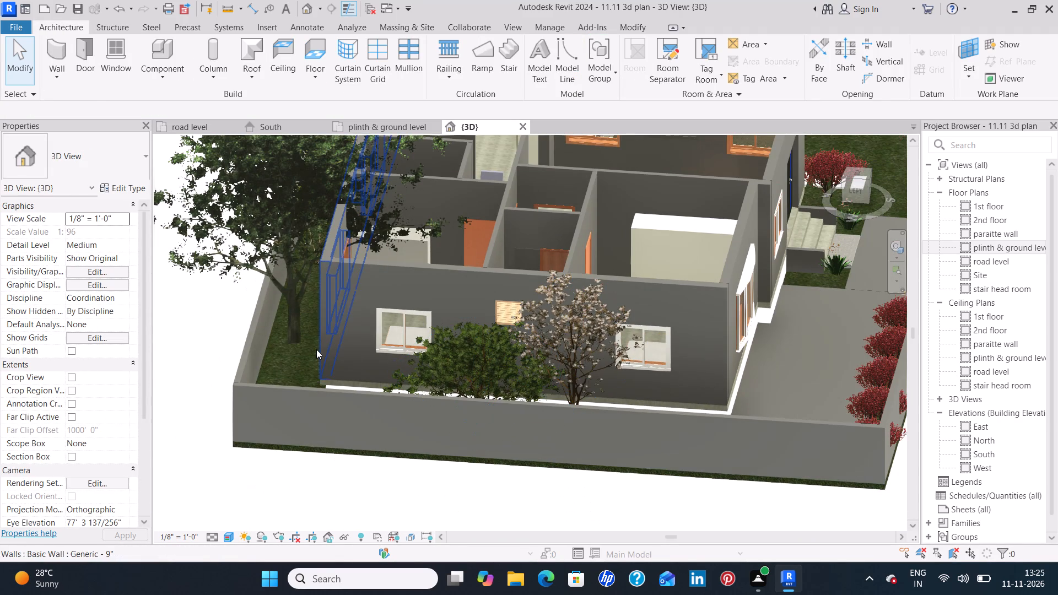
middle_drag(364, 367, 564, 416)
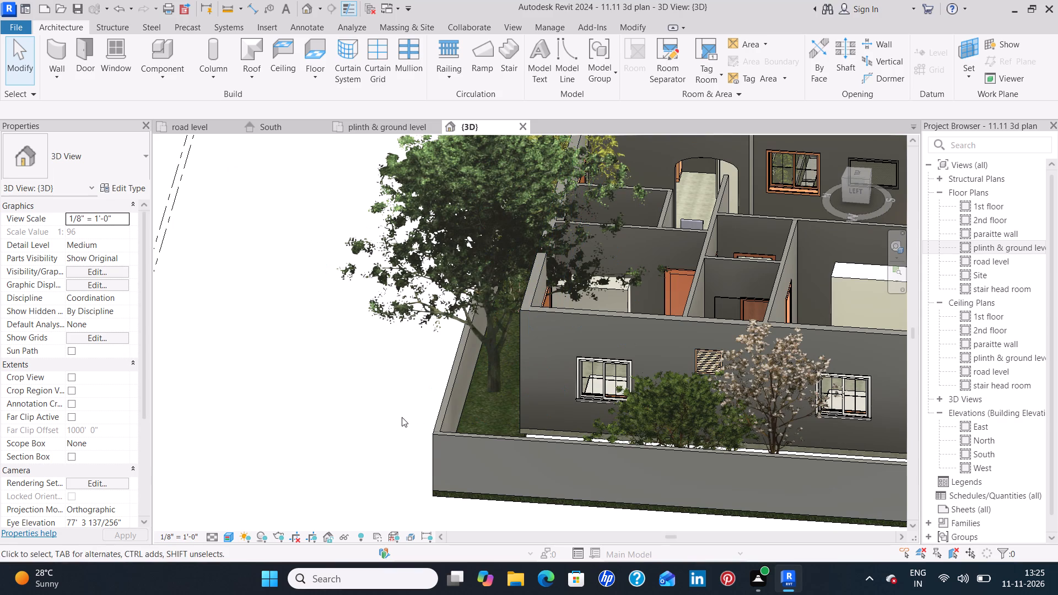
Delete the five trees along the rear strip, from the Hawthorn - 25' to the Common Apple - 20' beside the bright green lawn.
shift+middle_drag(391, 418, 533, 462)
middle_drag(566, 453, 547, 433)
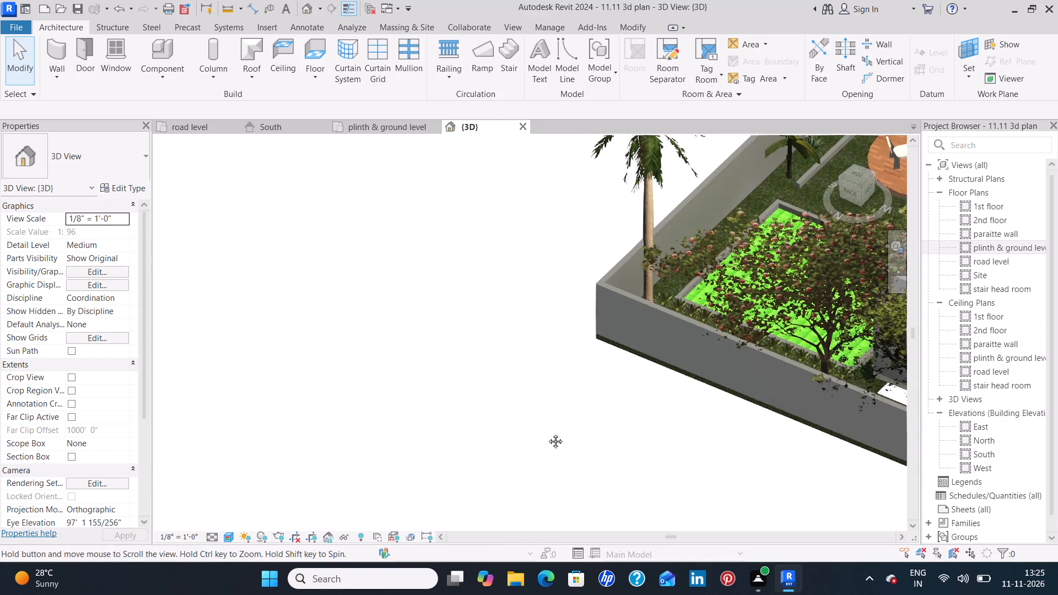
middle_drag(547, 433, 166, 298)
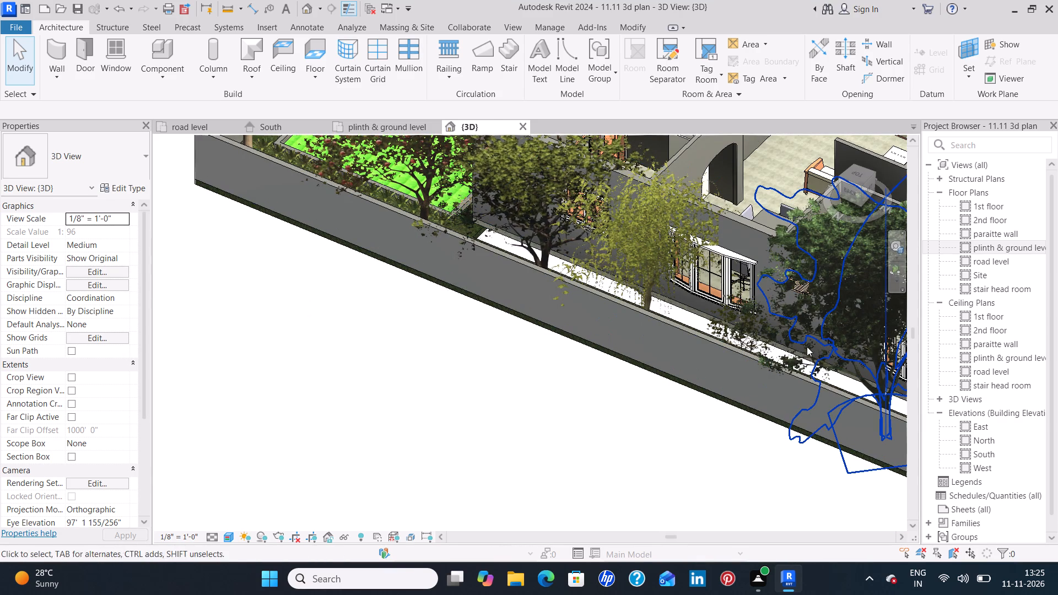
click(825, 342)
key(BackSpace)
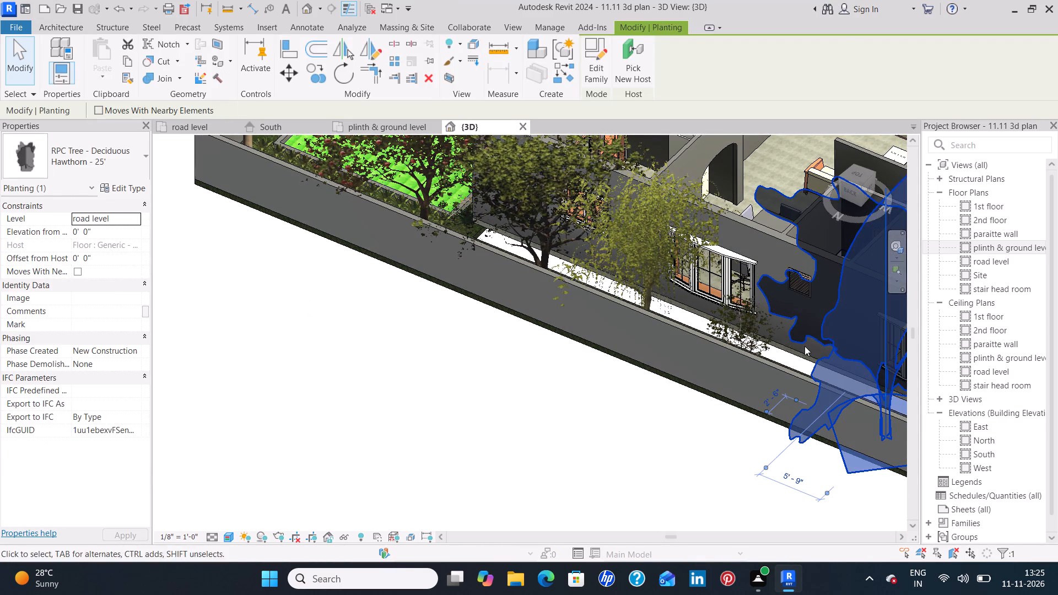
key(Delete)
click(742, 337)
key(Delete)
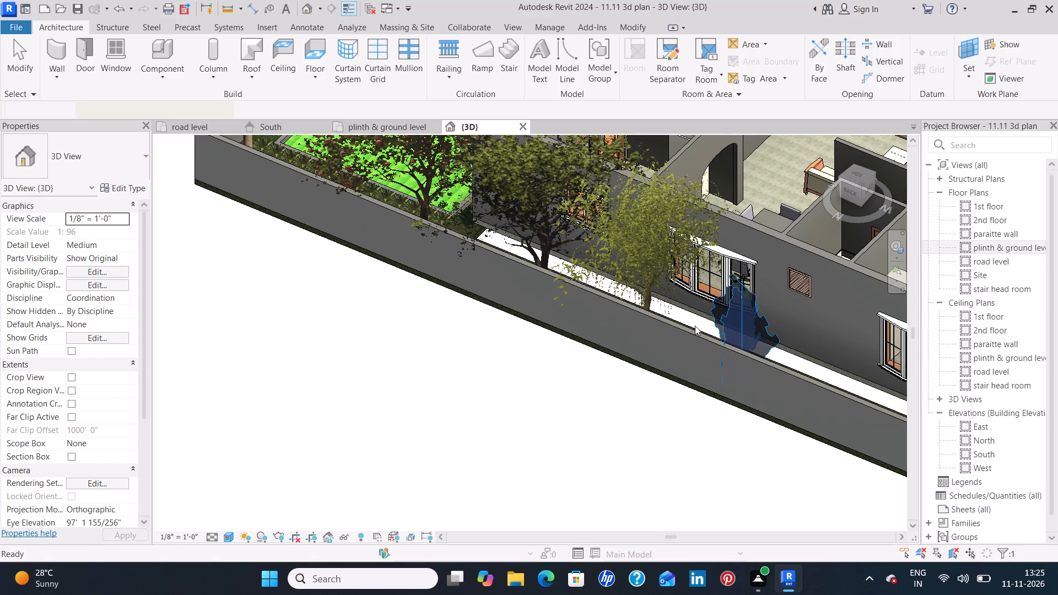
click(649, 294)
key(Delete)
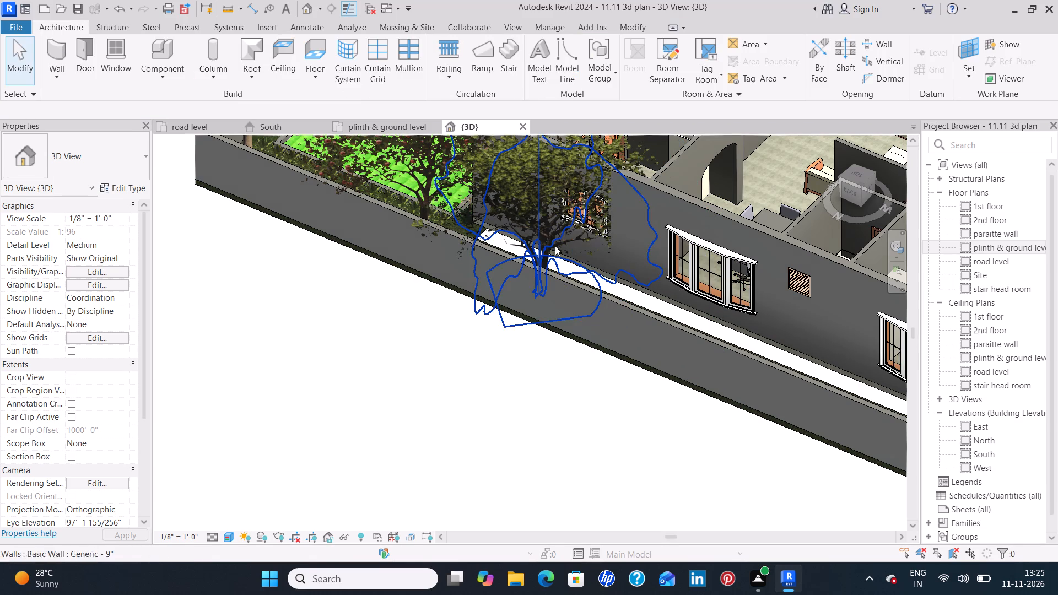
click(552, 230)
click(552, 242)
key(Delete)
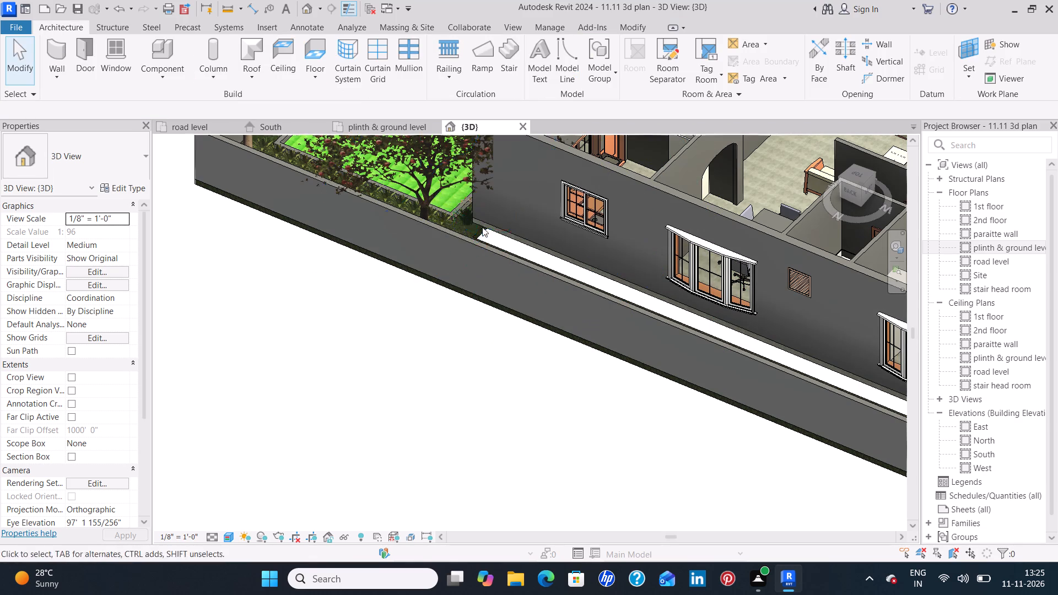
click(425, 170)
key(Delete)
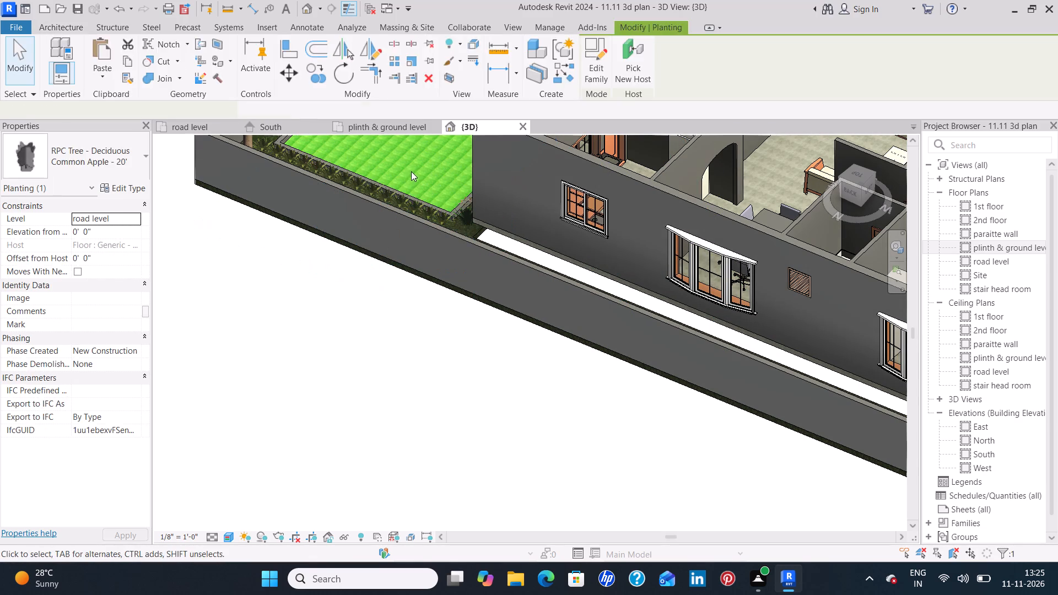
Delete the American Beech - 20' and the Blue Berry Elder behind it from the garden lawn.
middle_drag(411, 188, 597, 409)
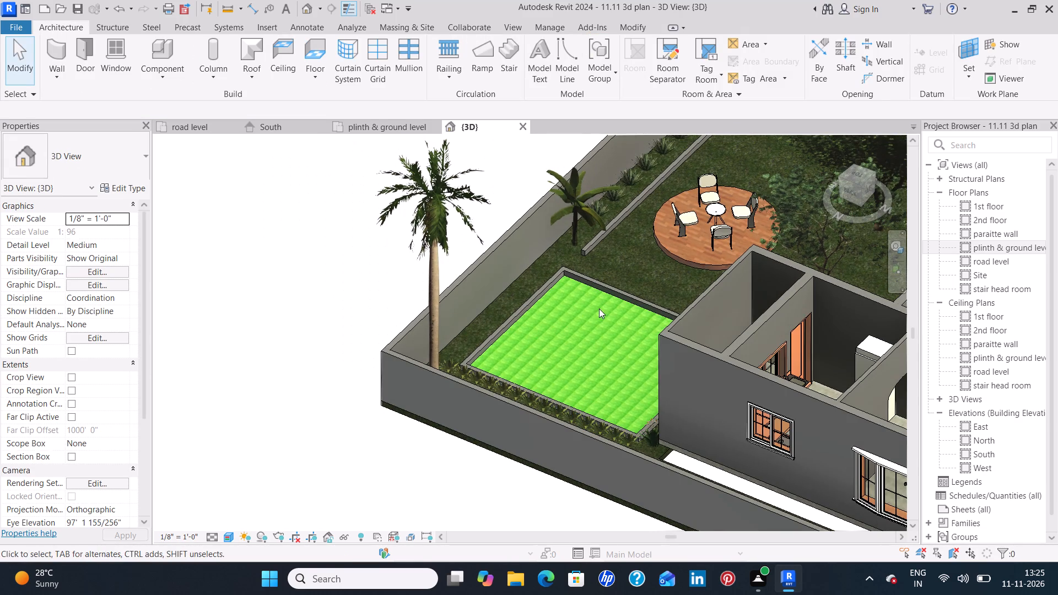
shift+middle_drag(556, 403, 343, 240)
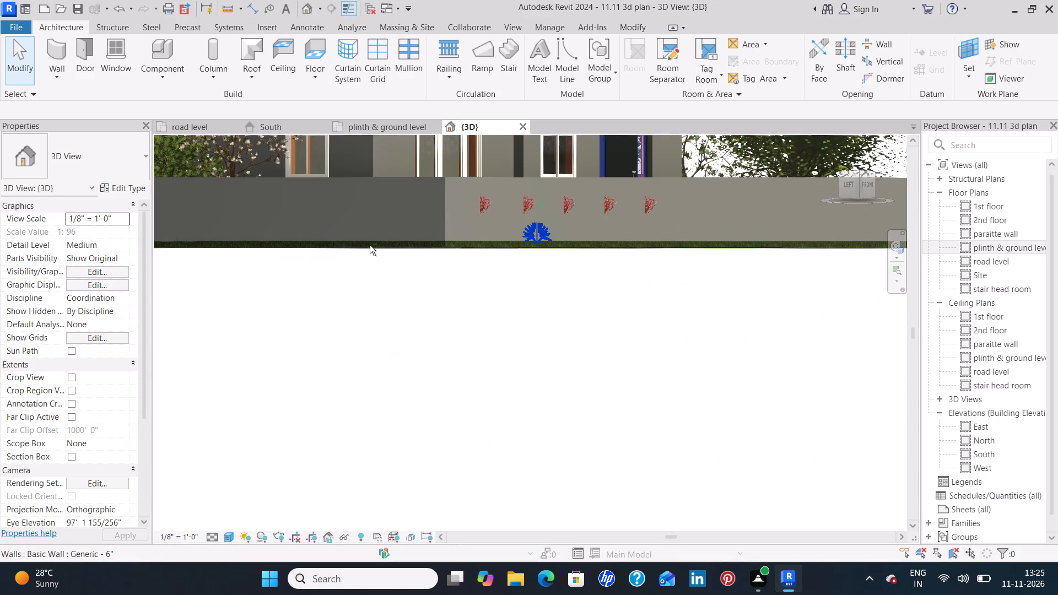
shift+middle_drag(674, 248, 576, 475)
middle_drag(713, 179, 719, 213)
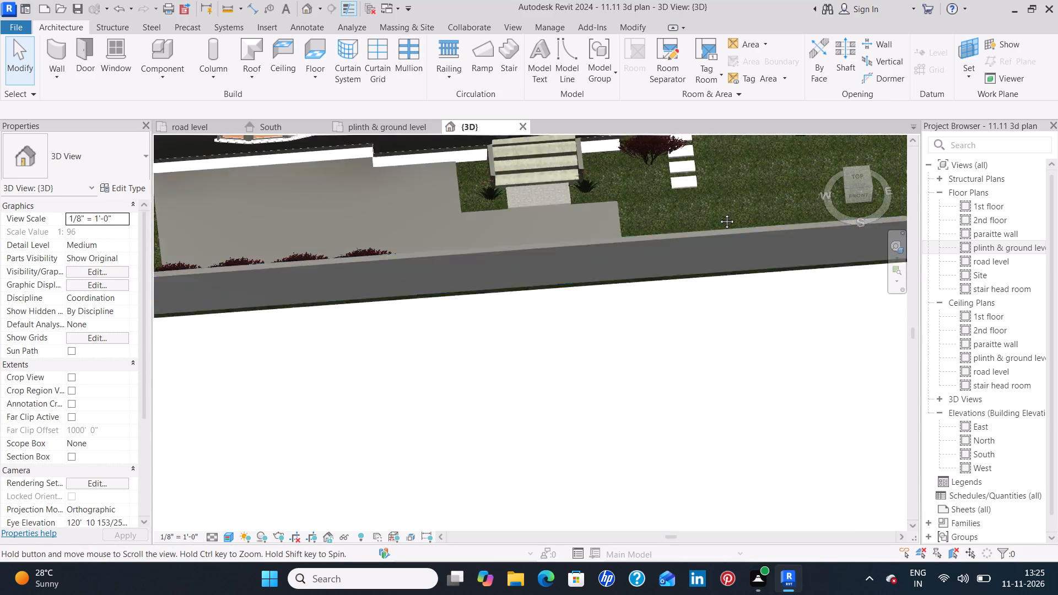
middle_drag(719, 213, 676, 451)
click(757, 363)
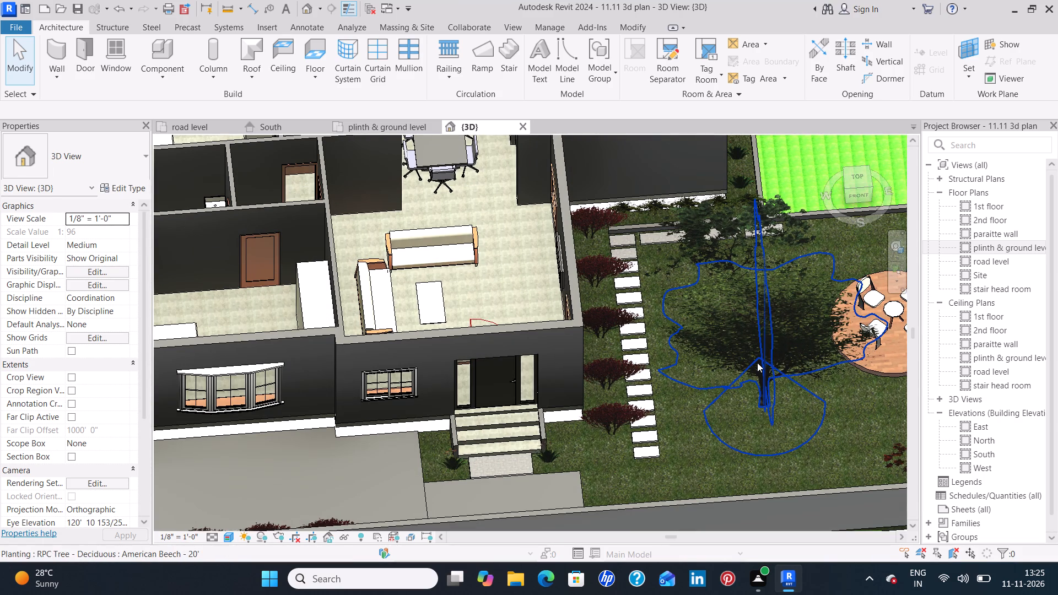
key(Delete)
key(Delete)
click(726, 267)
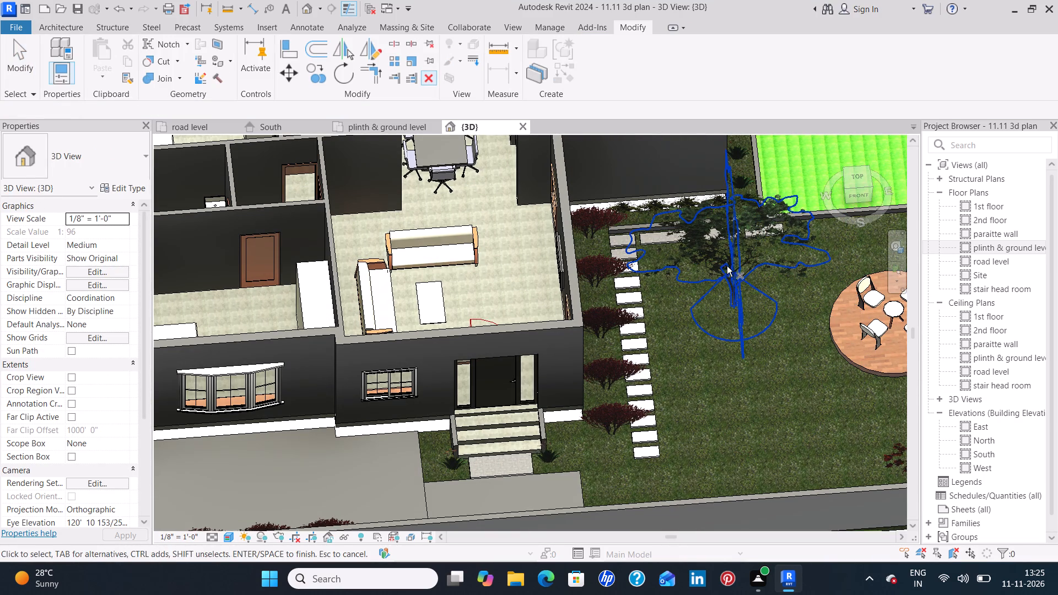
key(Delete)
Start placing a component and choose the RPC Tree - Tropical type Windmill Palm - 8'.
scroll(715, 400, down, 5)
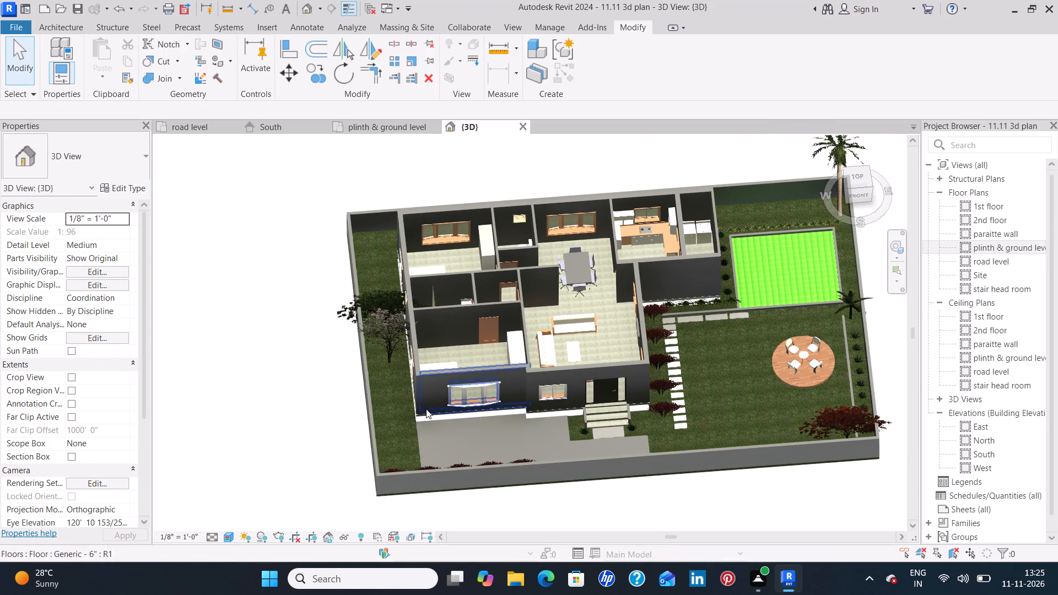
scroll(393, 334, up, 4)
scroll(410, 309, down, 1)
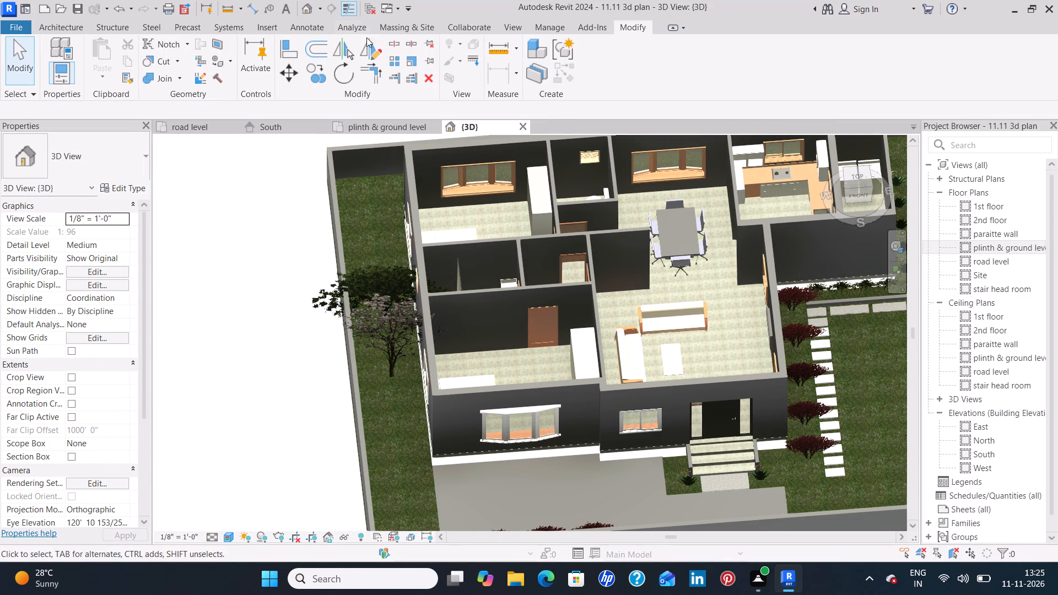
click(65, 23)
click(159, 55)
scroll(159, 55, down, 1)
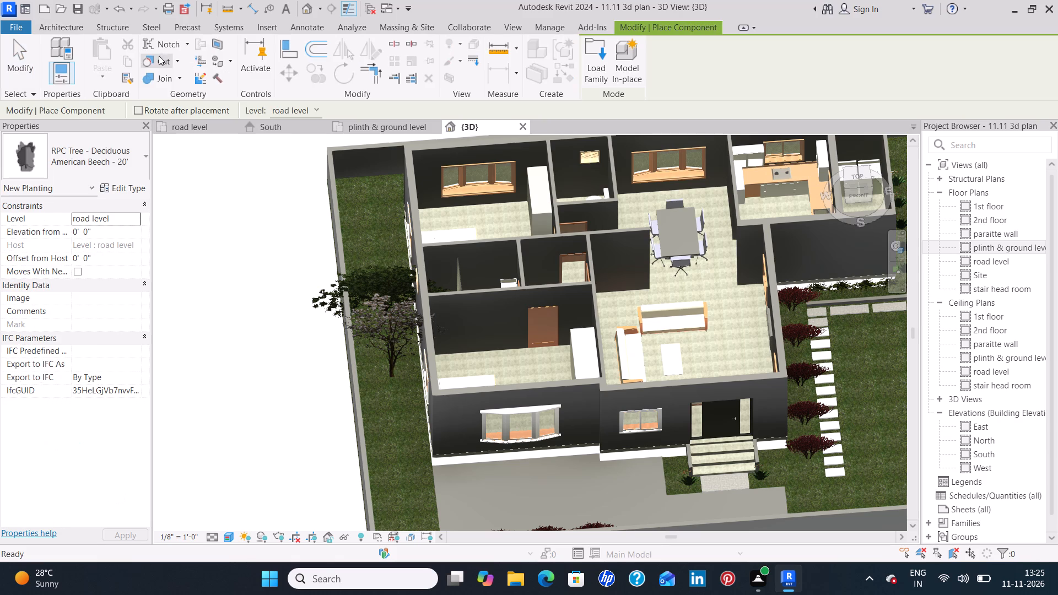
click(110, 156)
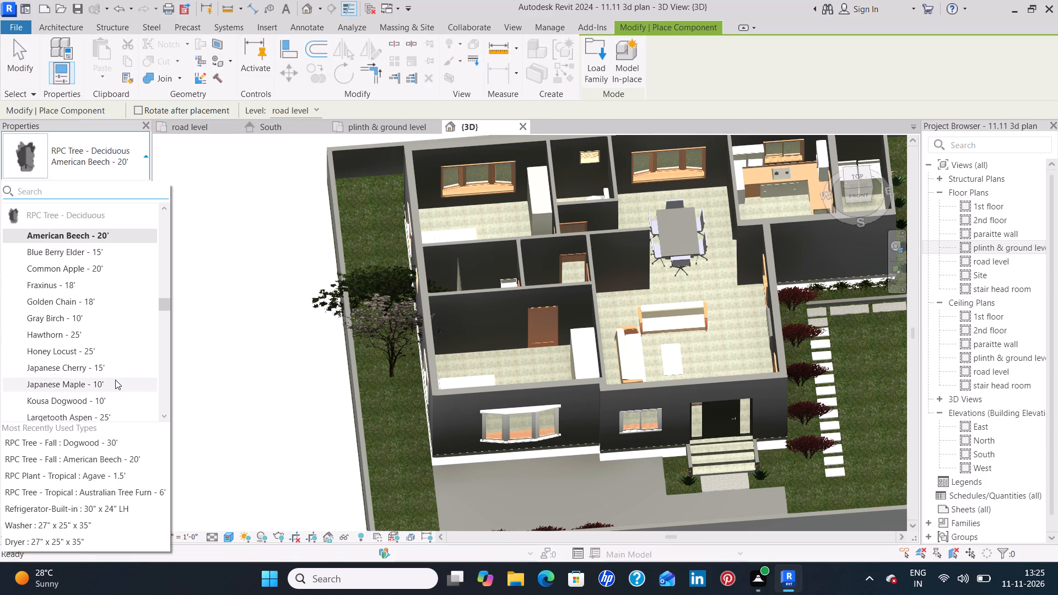
scroll(115, 378, up, 5)
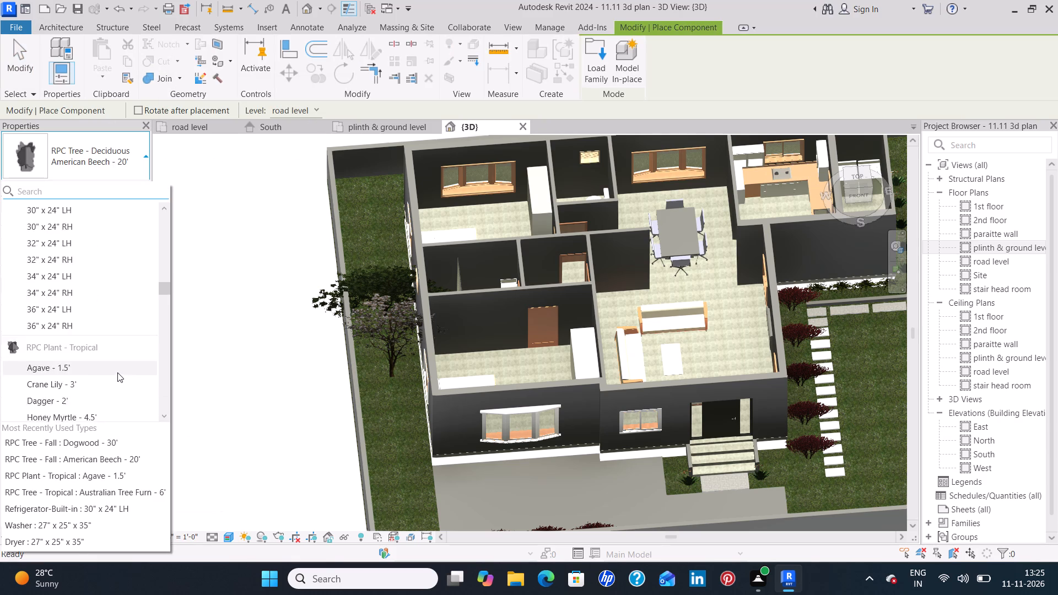
scroll(117, 372, up, 5)
scroll(121, 364, down, 10)
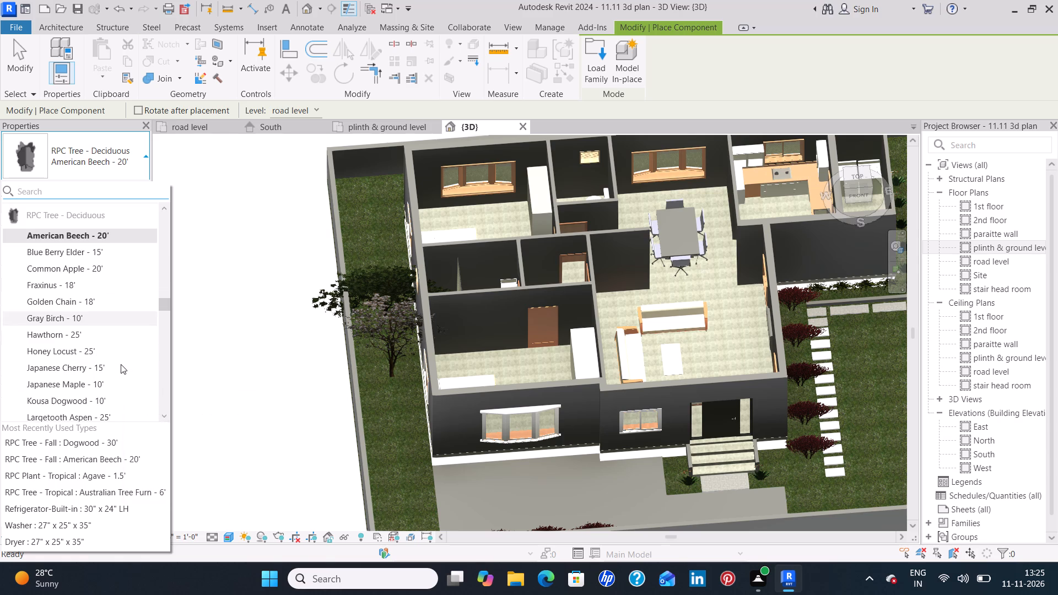
scroll(121, 363, down, 7)
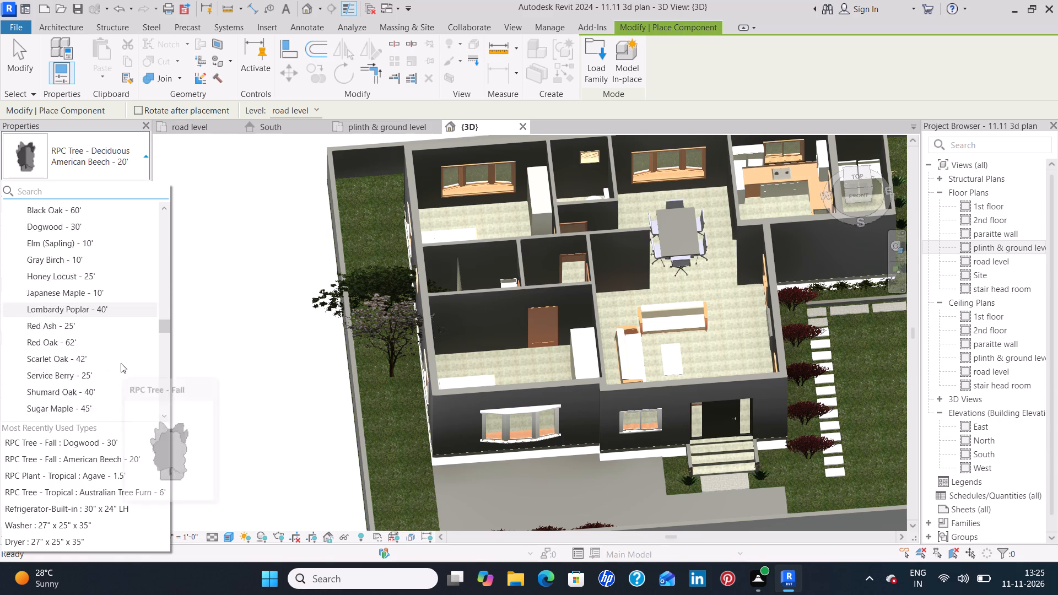
scroll(121, 363, down, 4)
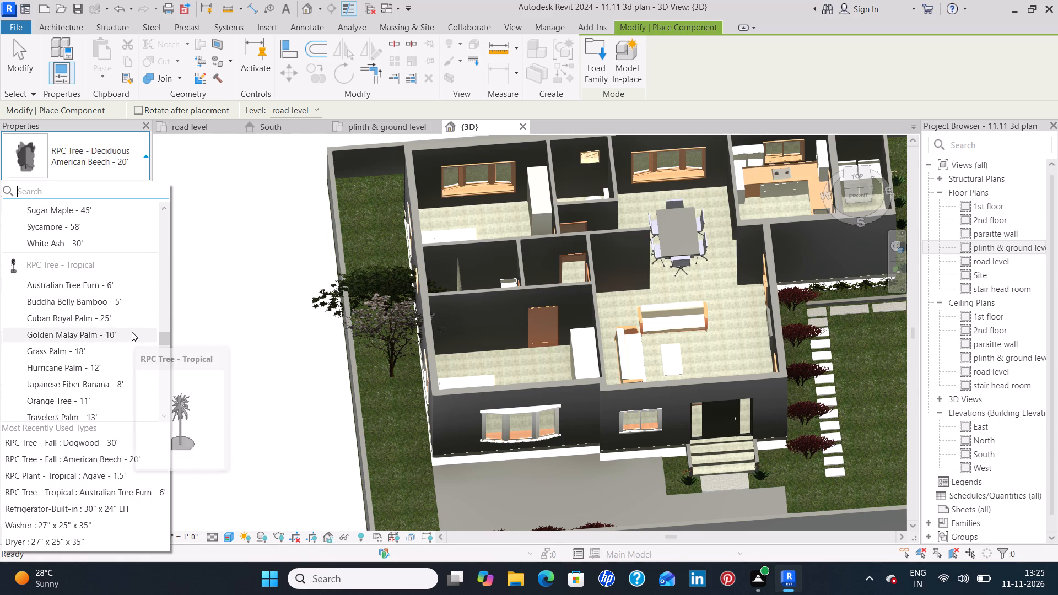
scroll(132, 332, down, 2)
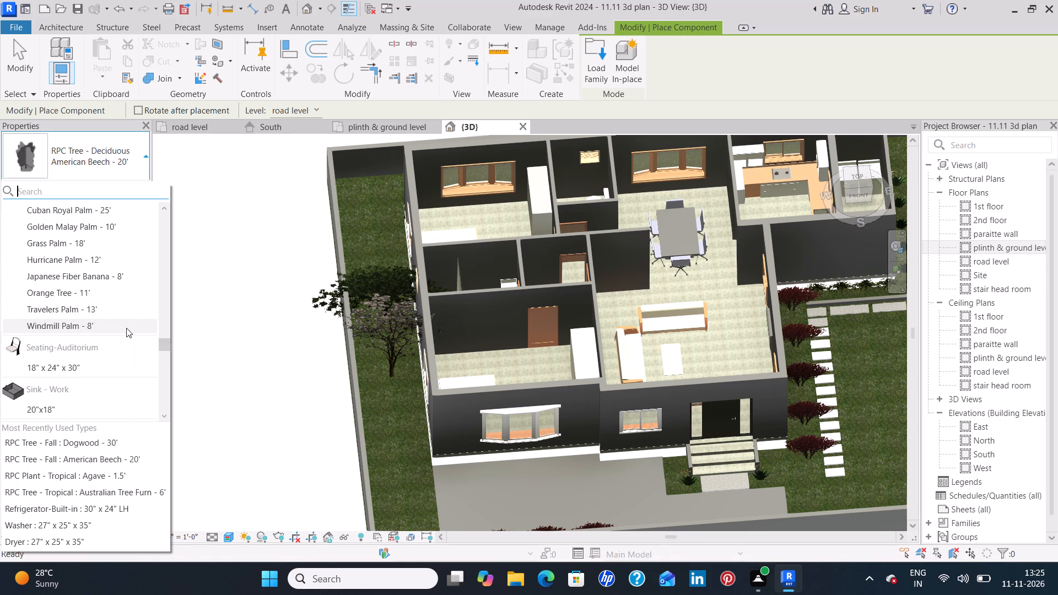
click(126, 328)
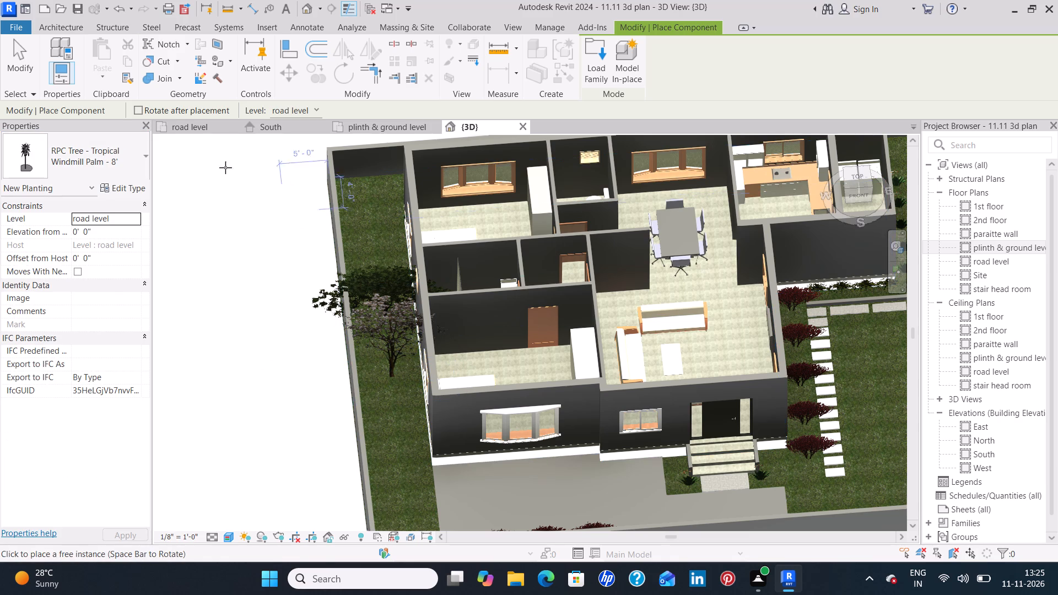
Switch to the road level plan and load the RPC Shrub family from the Planting folder for placement near the side strip.
click(170, 123)
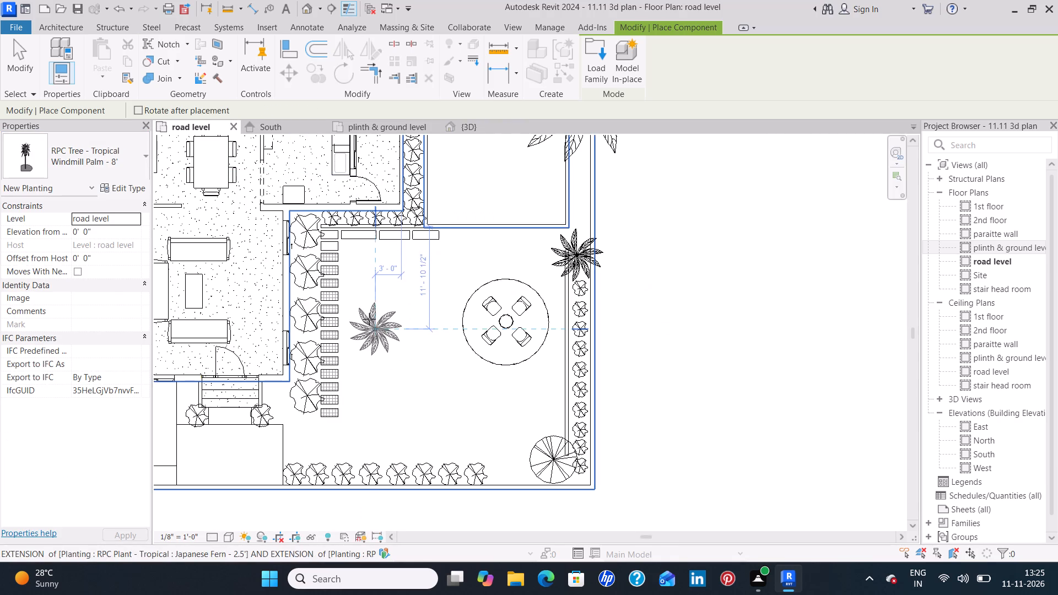
middle_drag(374, 313, 717, 338)
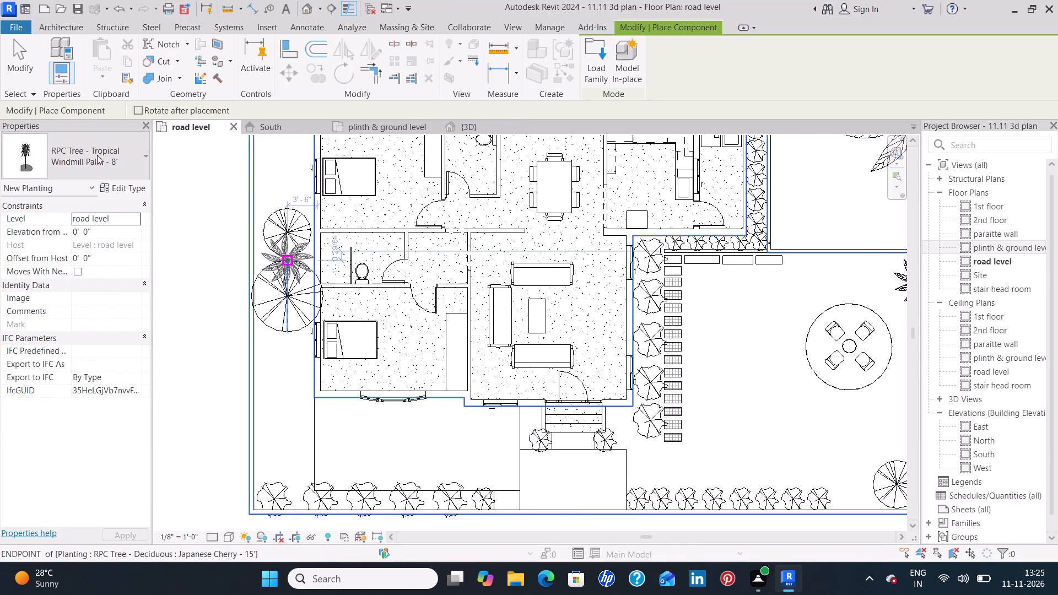
click(100, 158)
click(593, 69)
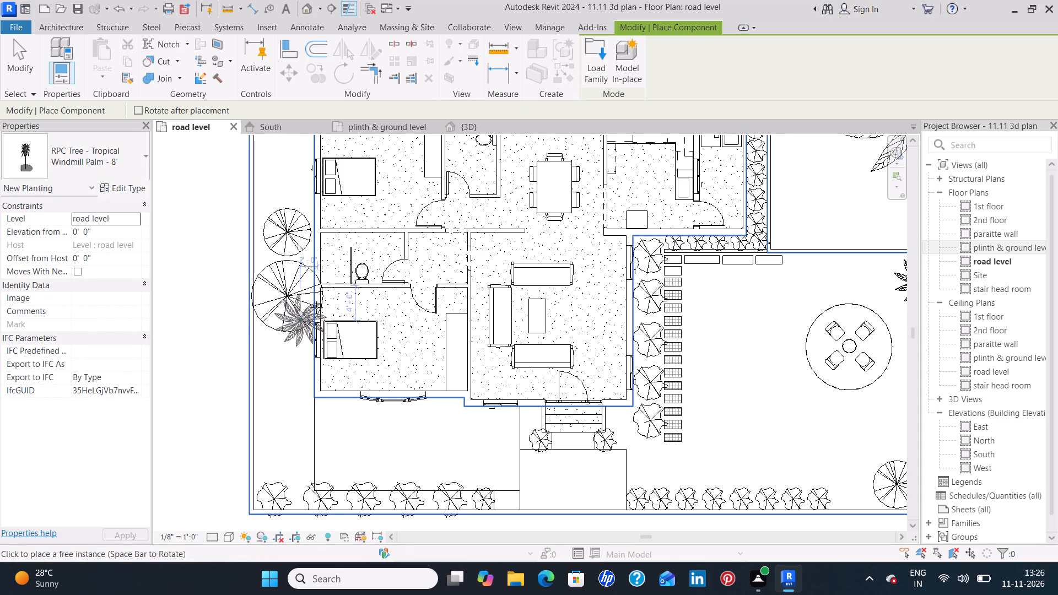
click(604, 65)
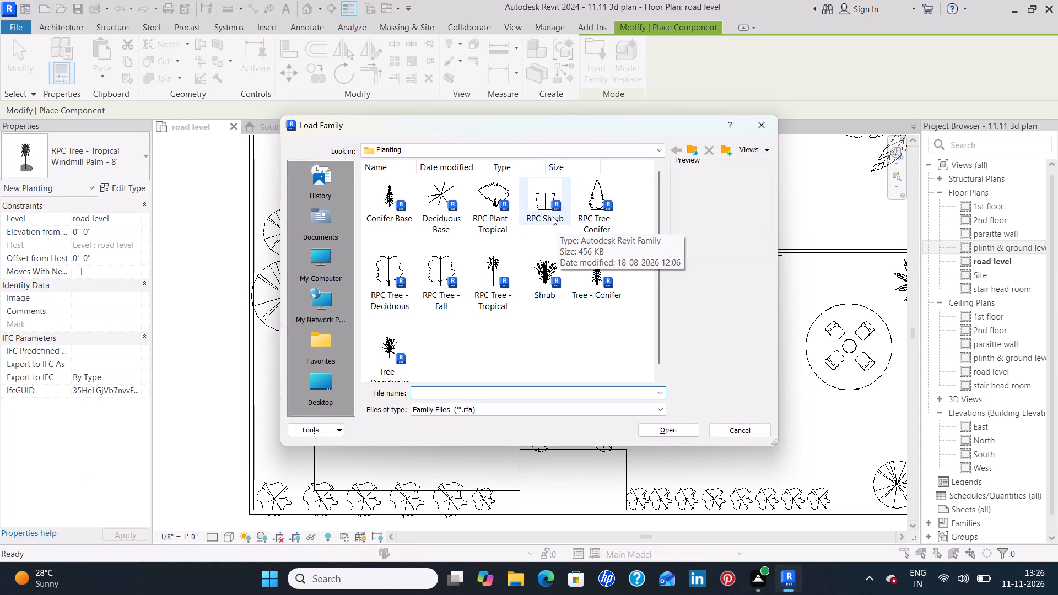
click(552, 216)
click(663, 429)
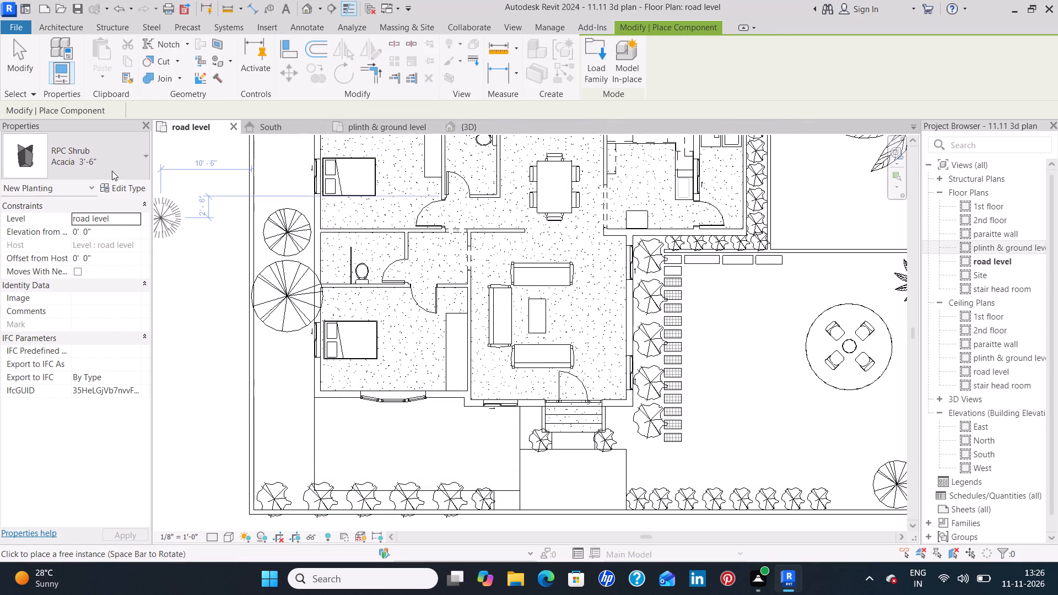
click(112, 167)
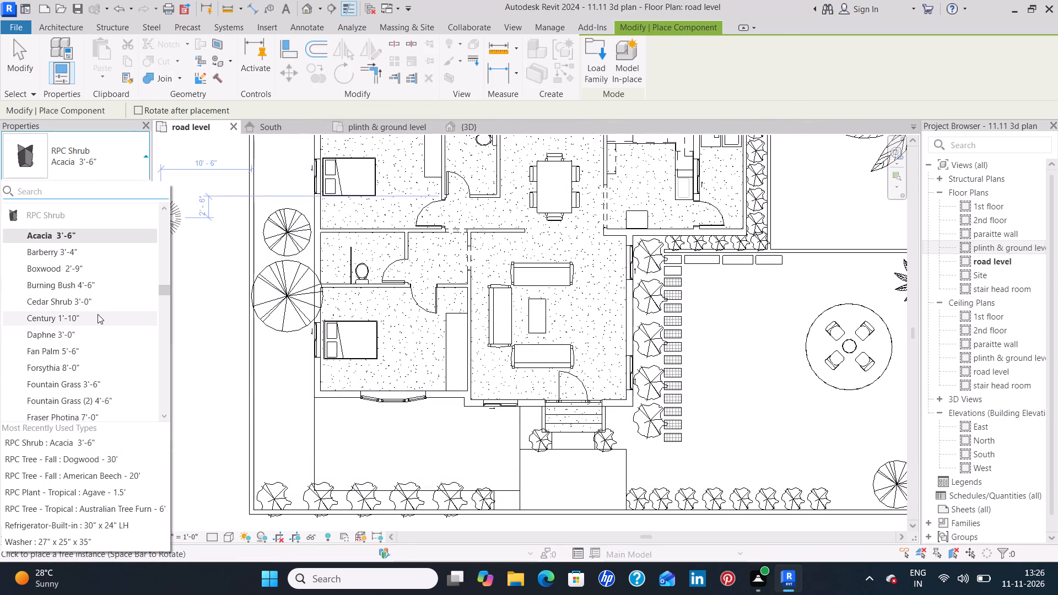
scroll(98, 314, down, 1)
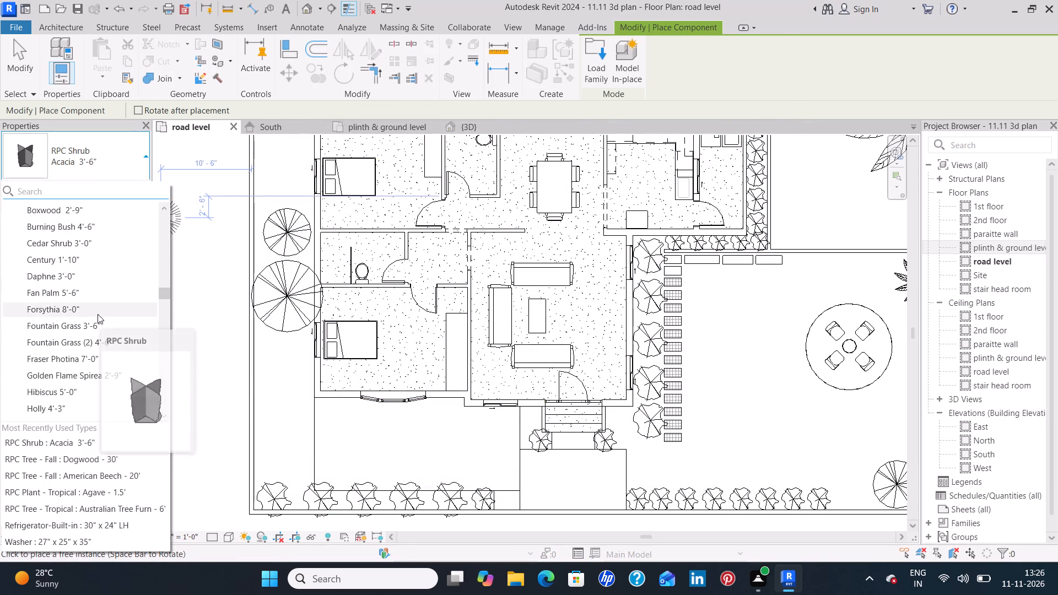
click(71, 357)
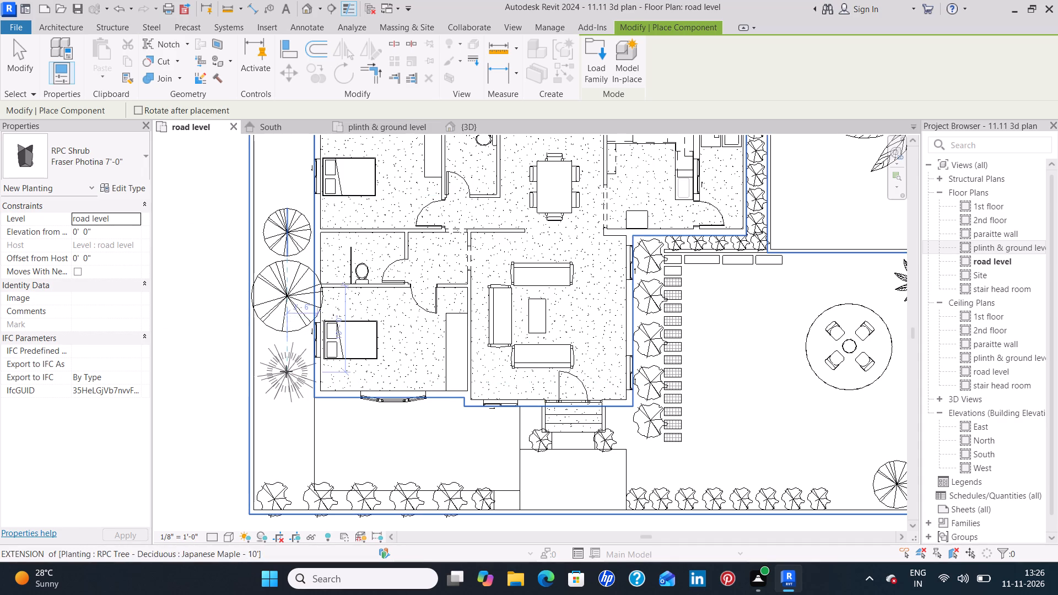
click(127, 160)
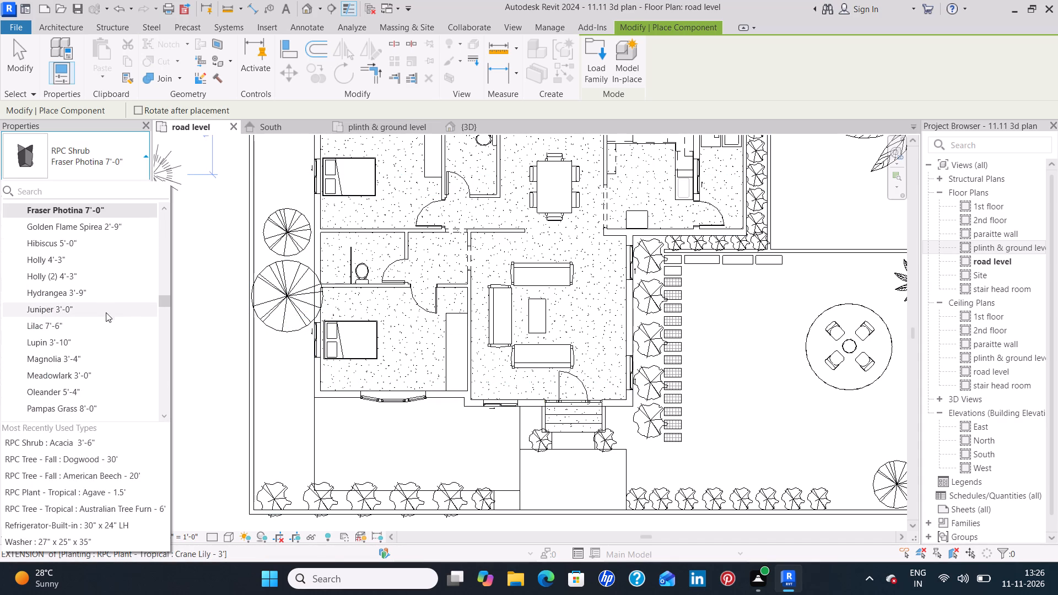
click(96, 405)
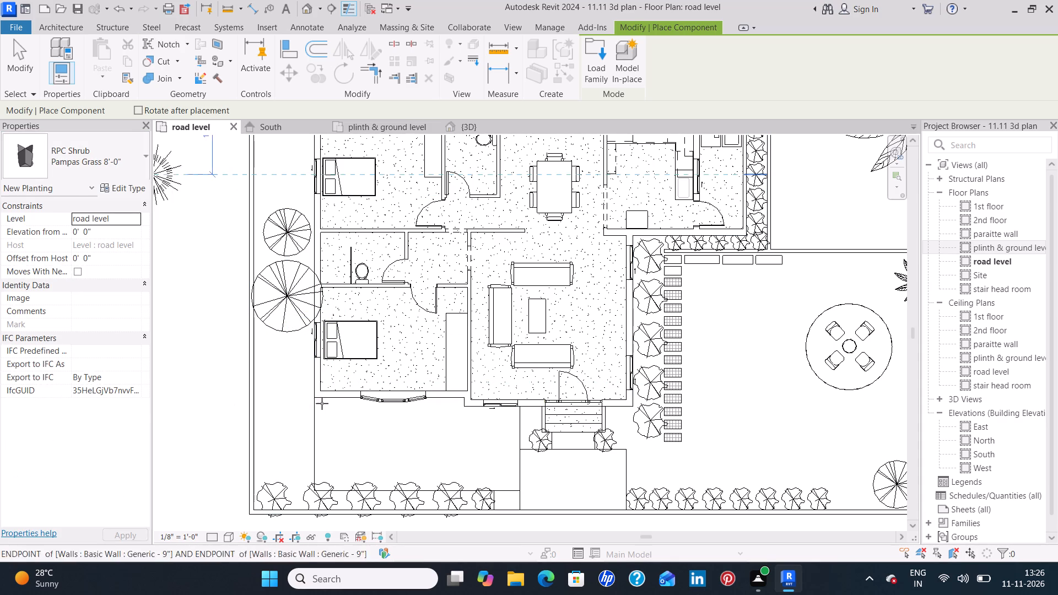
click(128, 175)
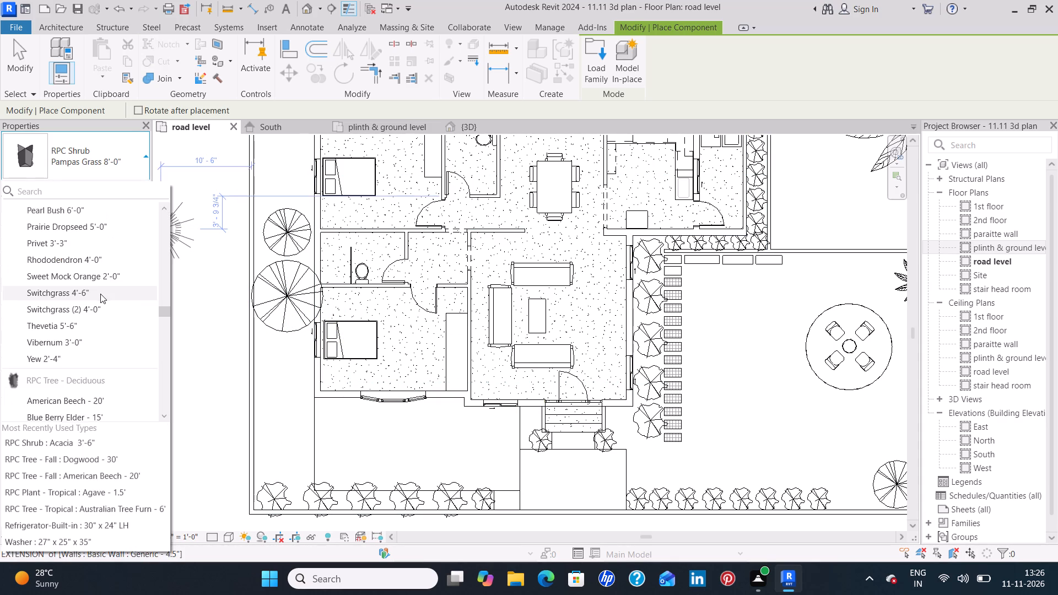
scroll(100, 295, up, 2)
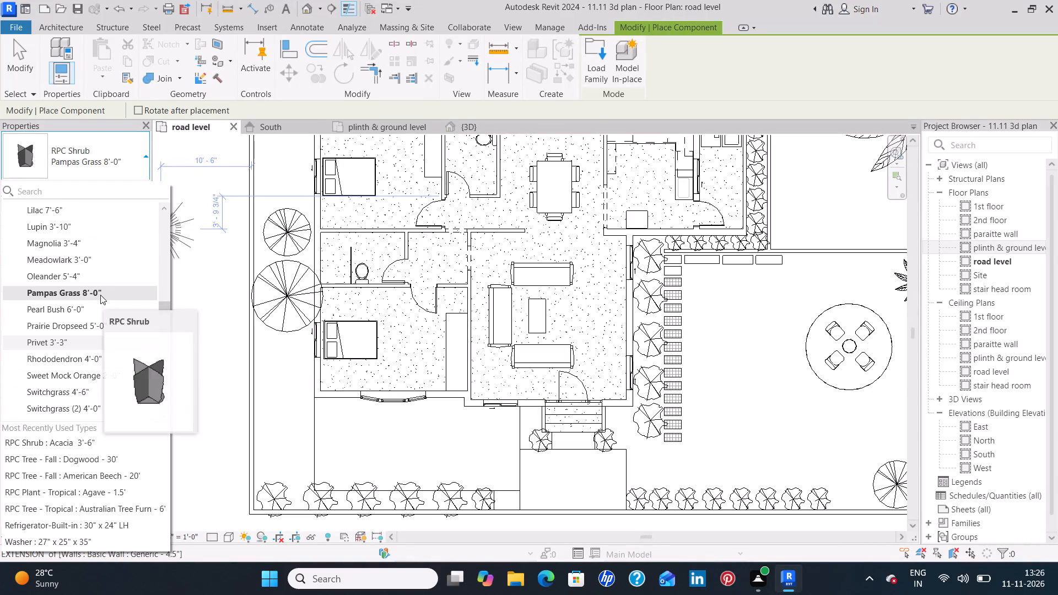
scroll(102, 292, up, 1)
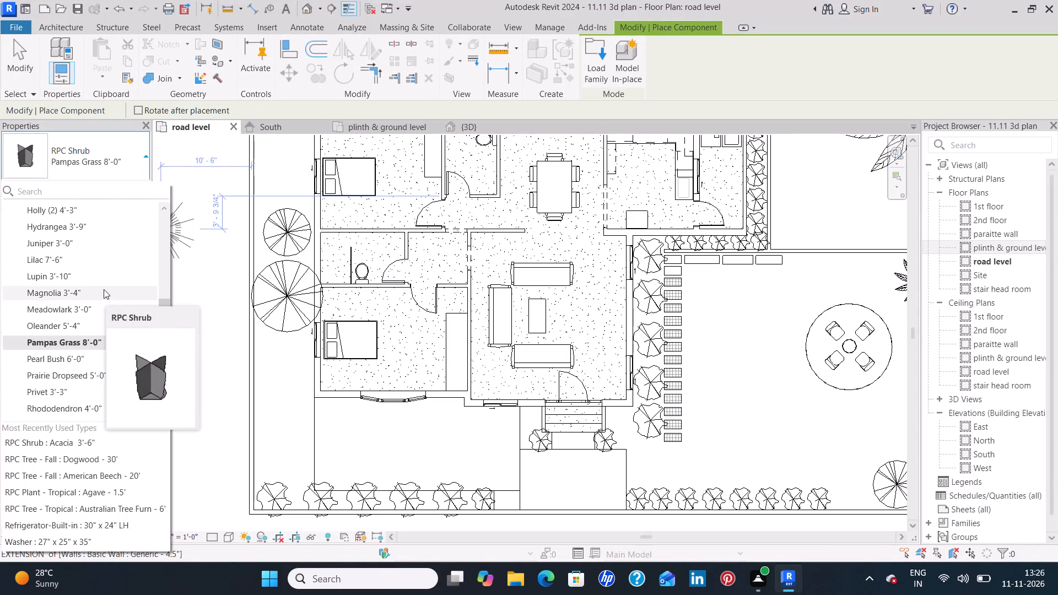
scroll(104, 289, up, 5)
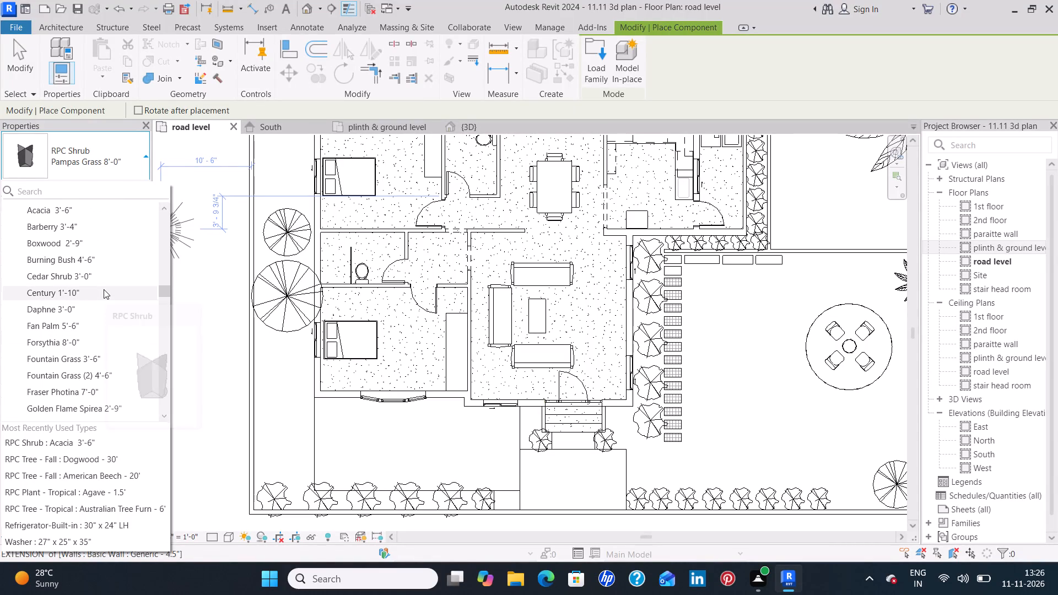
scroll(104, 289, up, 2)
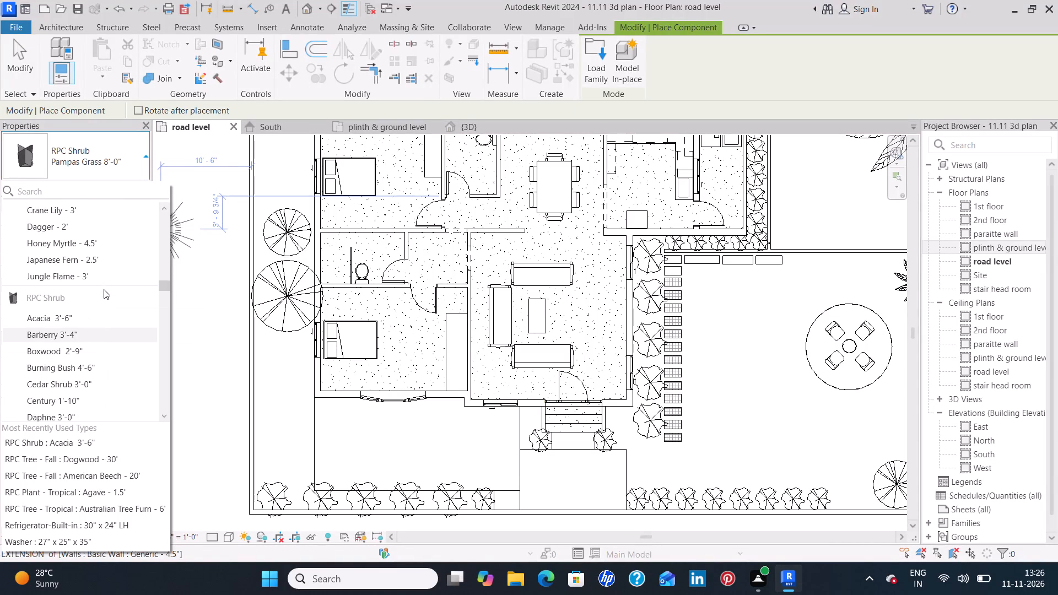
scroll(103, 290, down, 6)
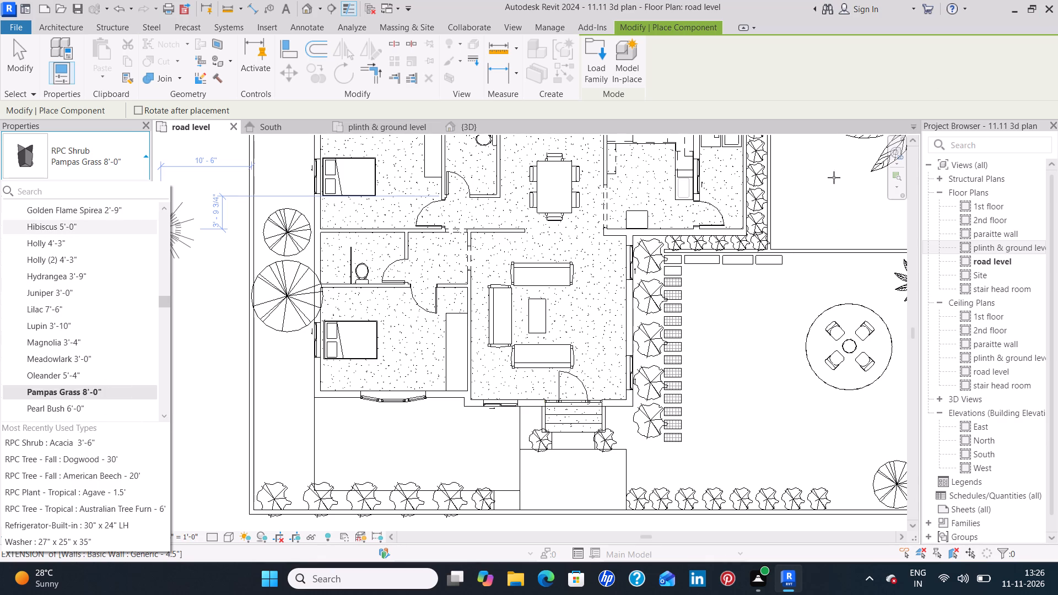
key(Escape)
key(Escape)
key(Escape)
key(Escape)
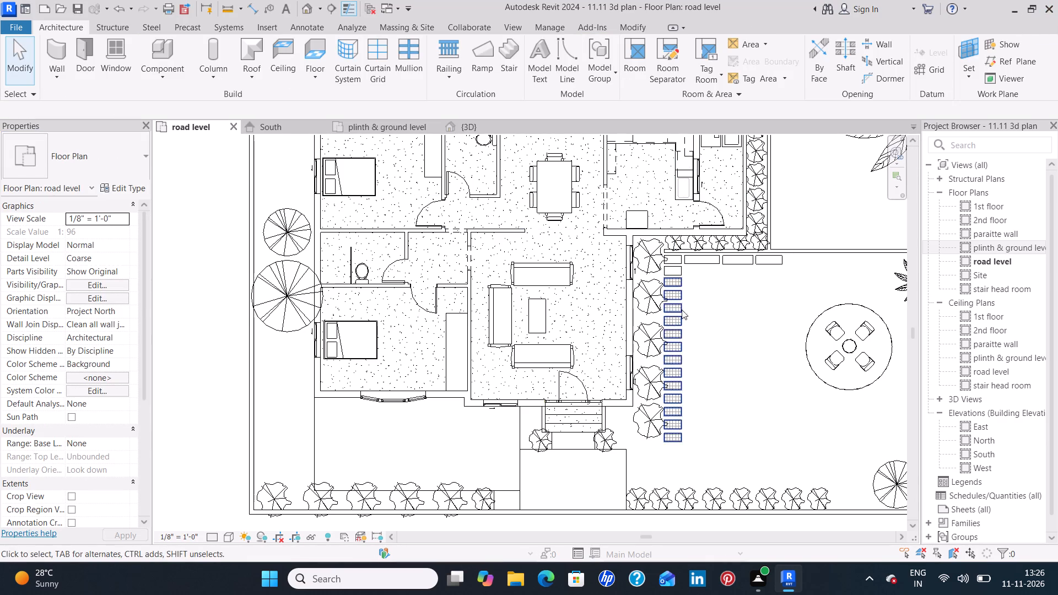
Save the project with the whole compound shown in the road level plan.
scroll(658, 315, down, 3)
middle_drag(715, 348, 594, 340)
scroll(634, 335, down, 1)
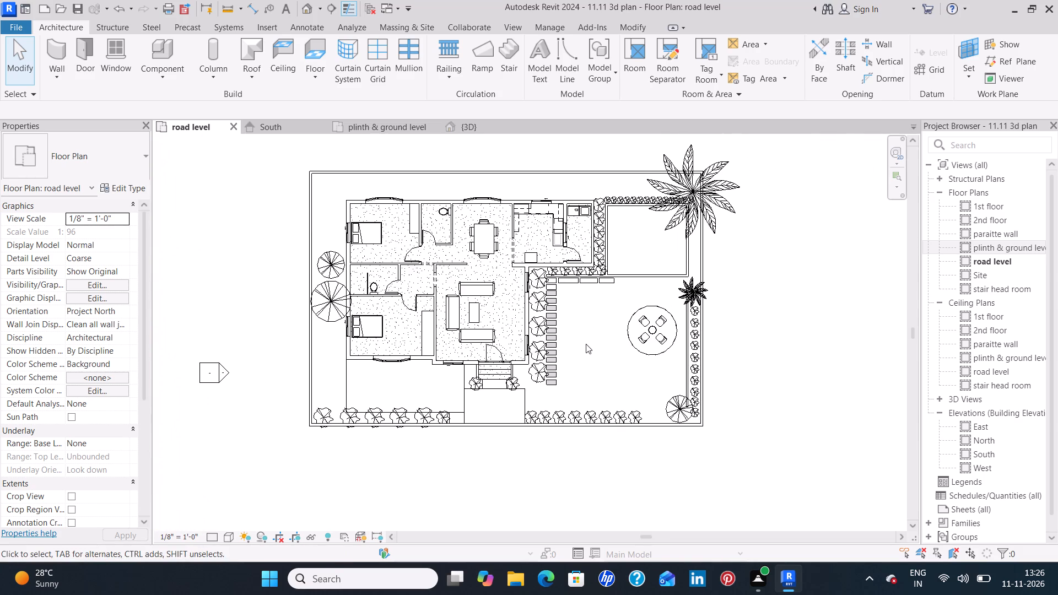
key(ctrl+s)
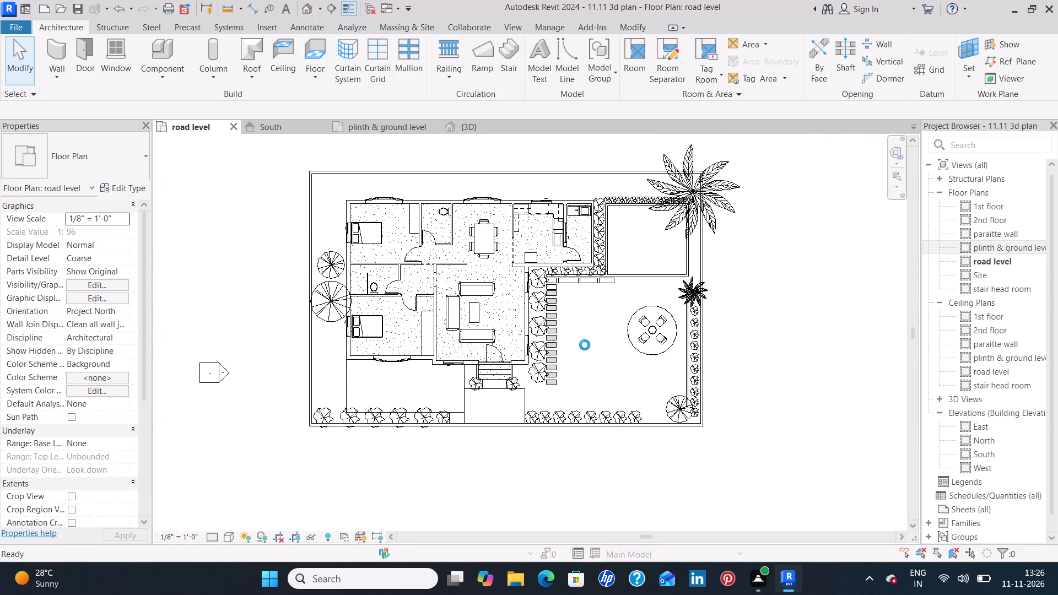
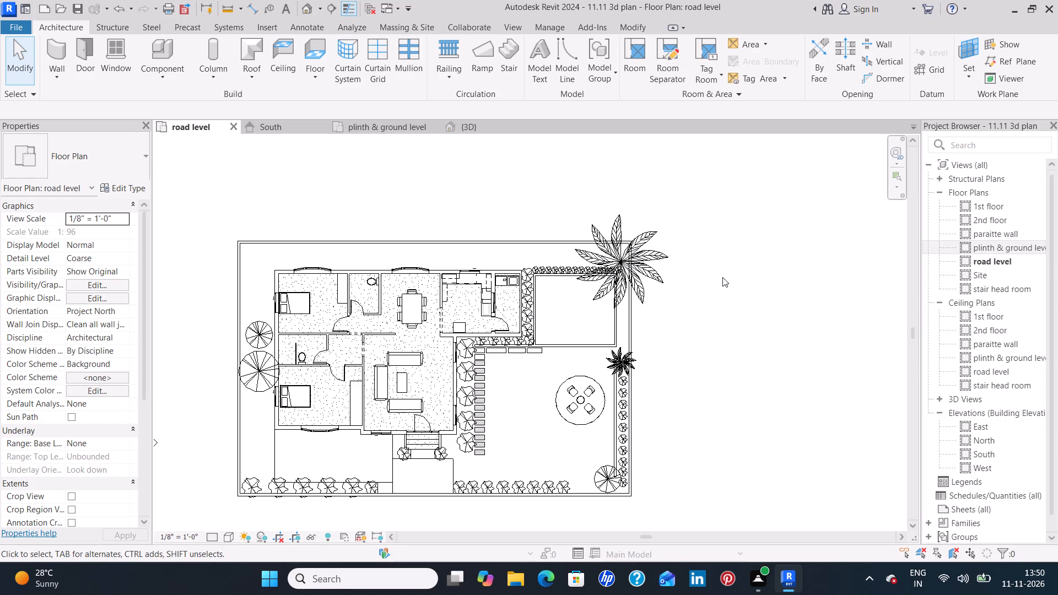
Review the whole compound in the 3D view, examining the planting around the garden lawn, seating circle and pool.
click(485, 123)
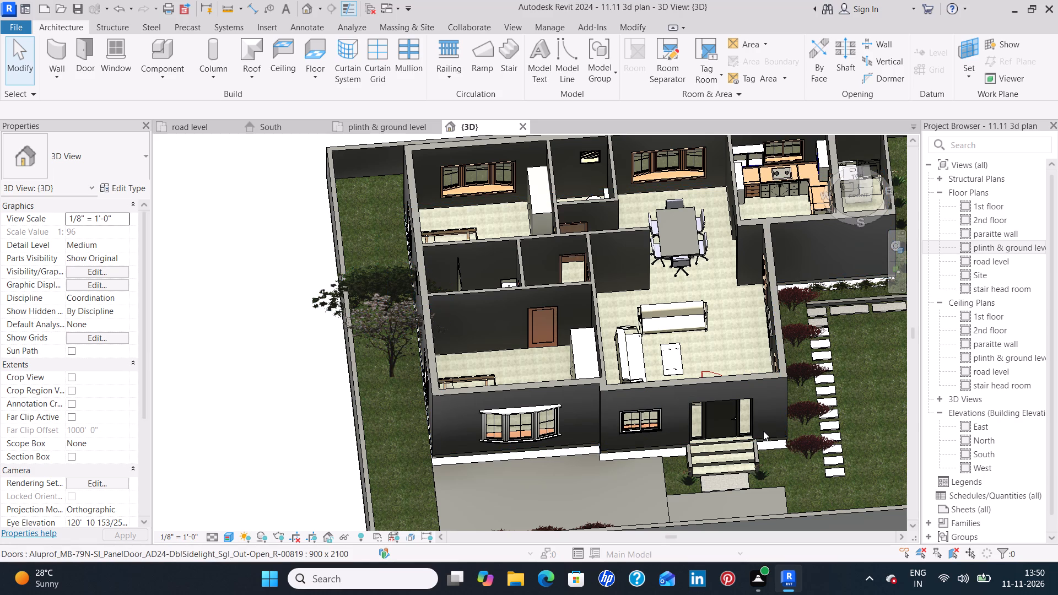
scroll(763, 430, down, 4)
middle_drag(808, 403, 573, 374)
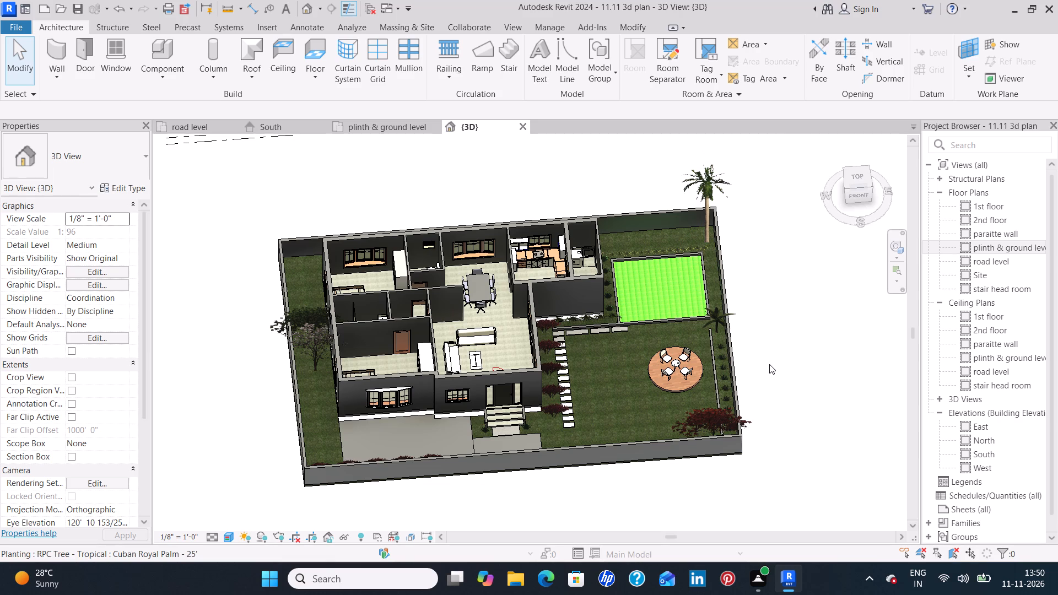
shift+middle_drag(767, 372, 787, 310)
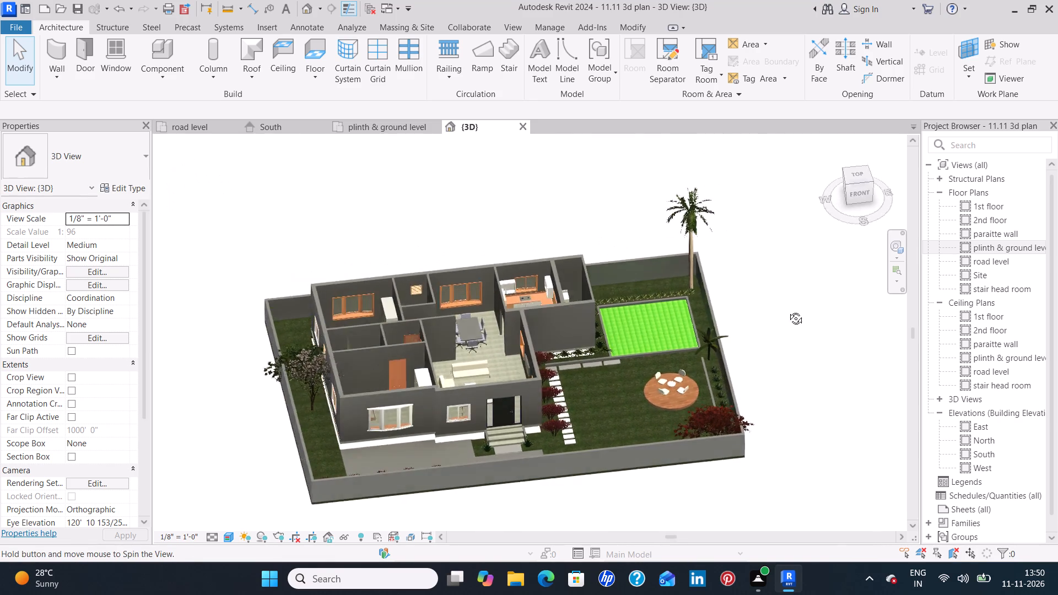
shift+middle_drag(787, 310, 828, 332)
scroll(813, 394, down, 2)
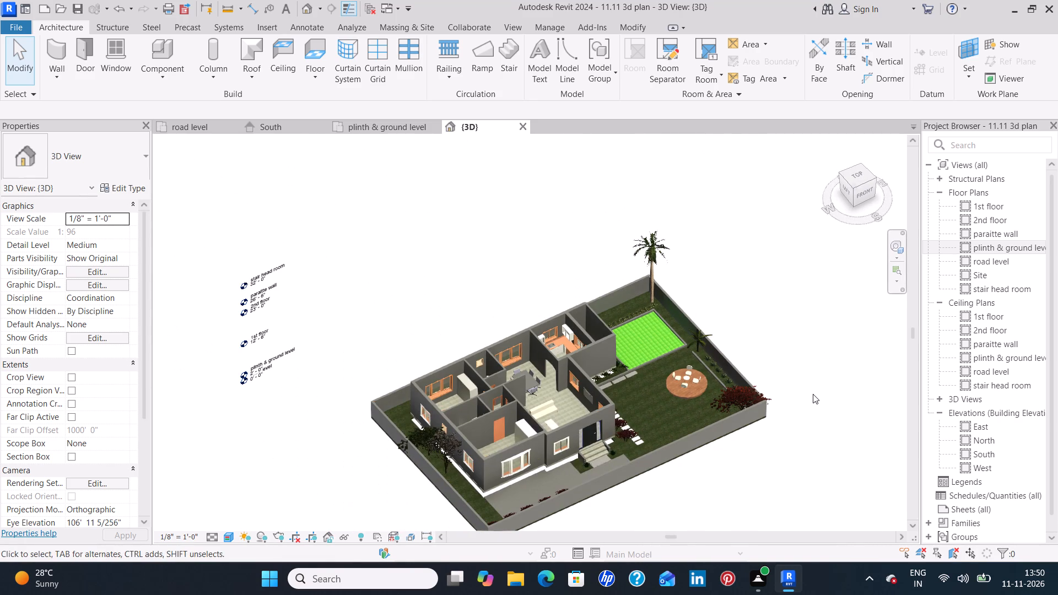
shift+middle_drag(813, 394, 688, 318)
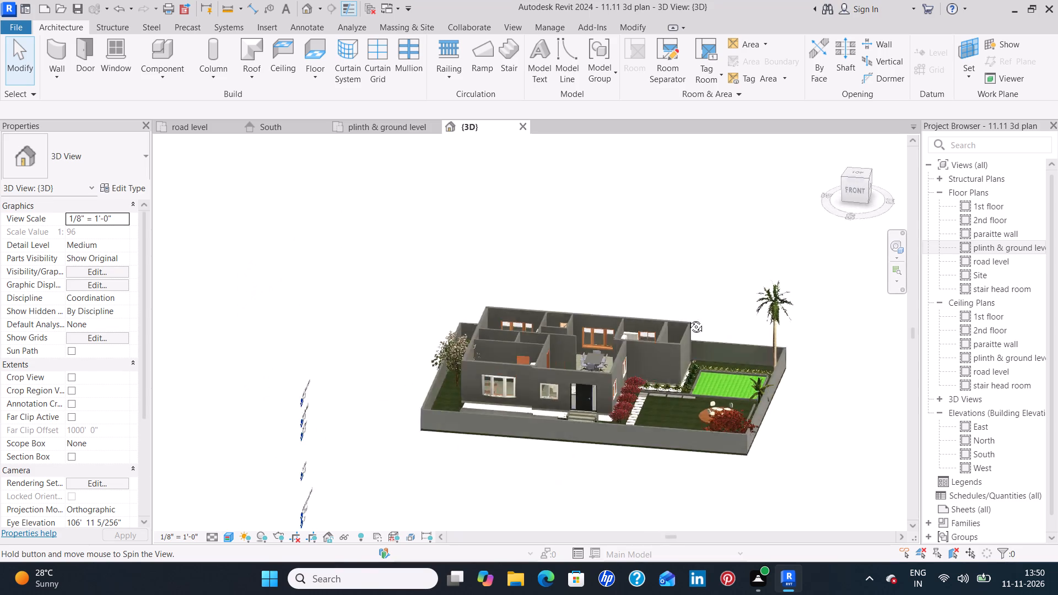
shift+middle_drag(688, 318, 589, 366)
scroll(793, 413, up, 3)
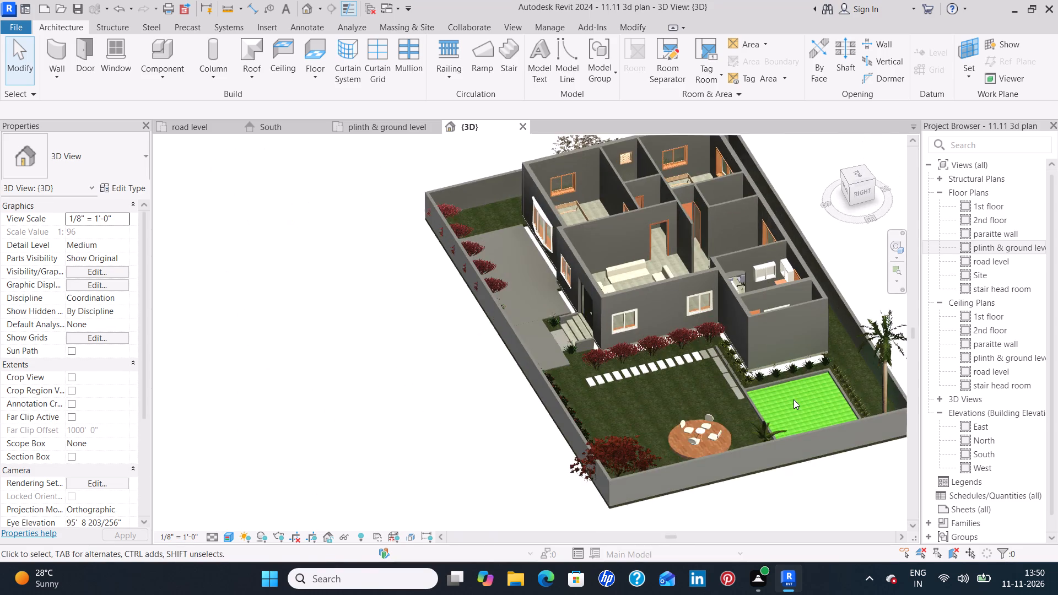
scroll(793, 399, up, 3)
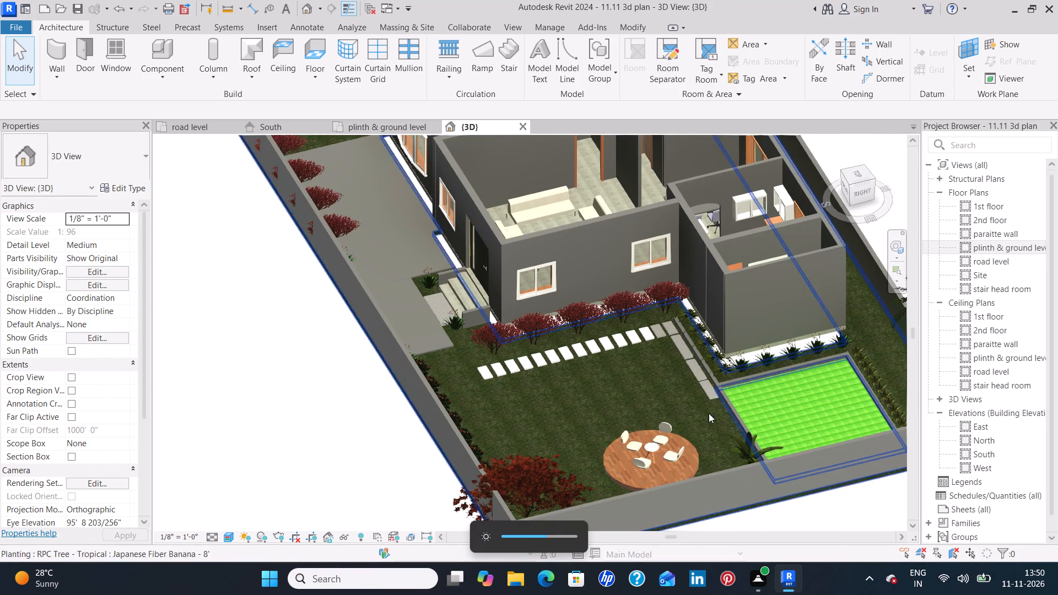
scroll(622, 351, down, 4)
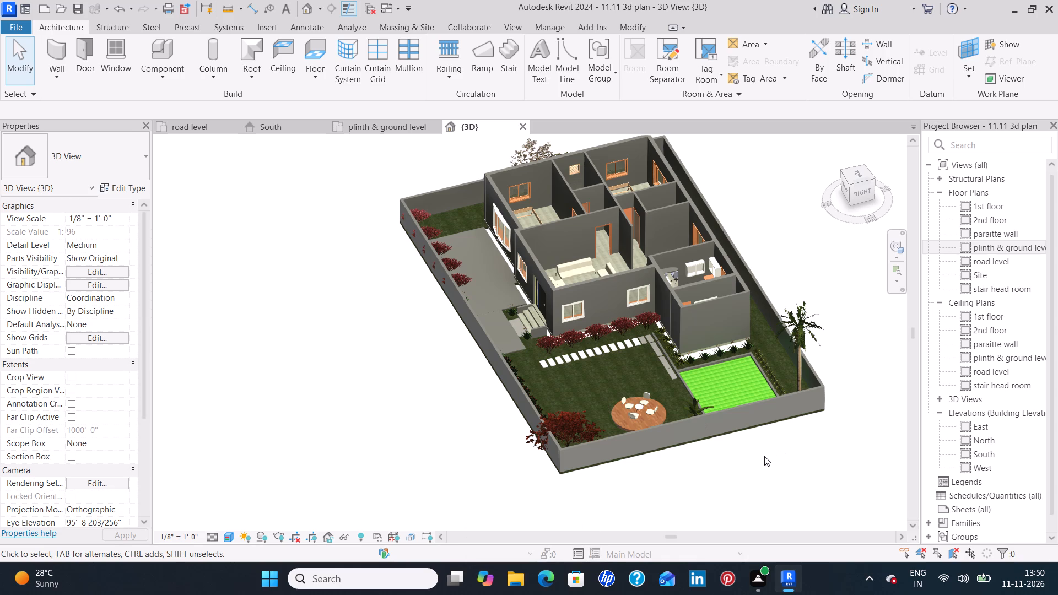
shift+middle_drag(764, 456, 814, 451)
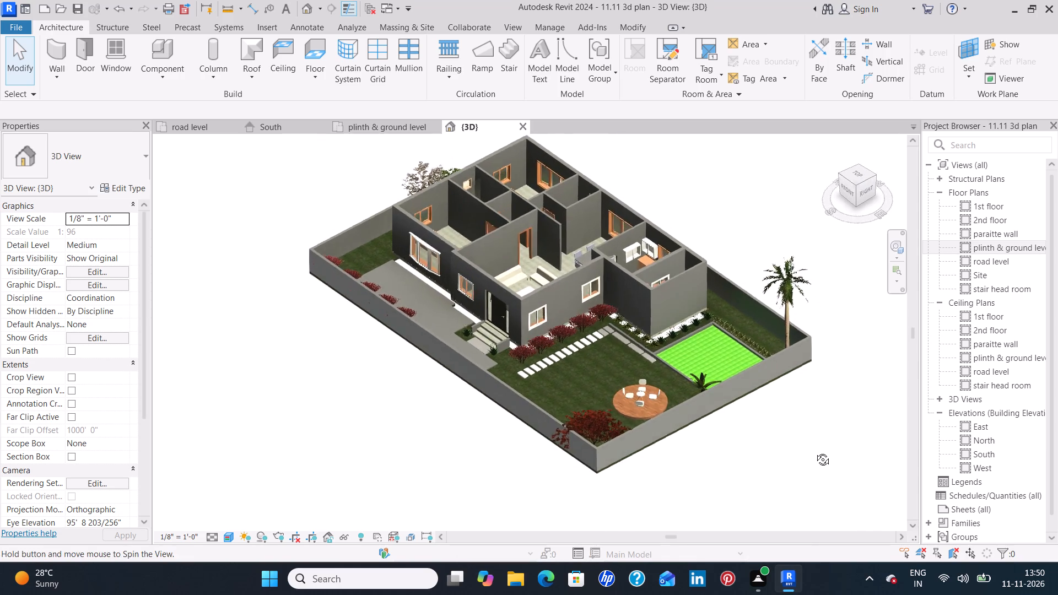
shift+middle_drag(814, 451, 840, 448)
scroll(708, 346, up, 10)
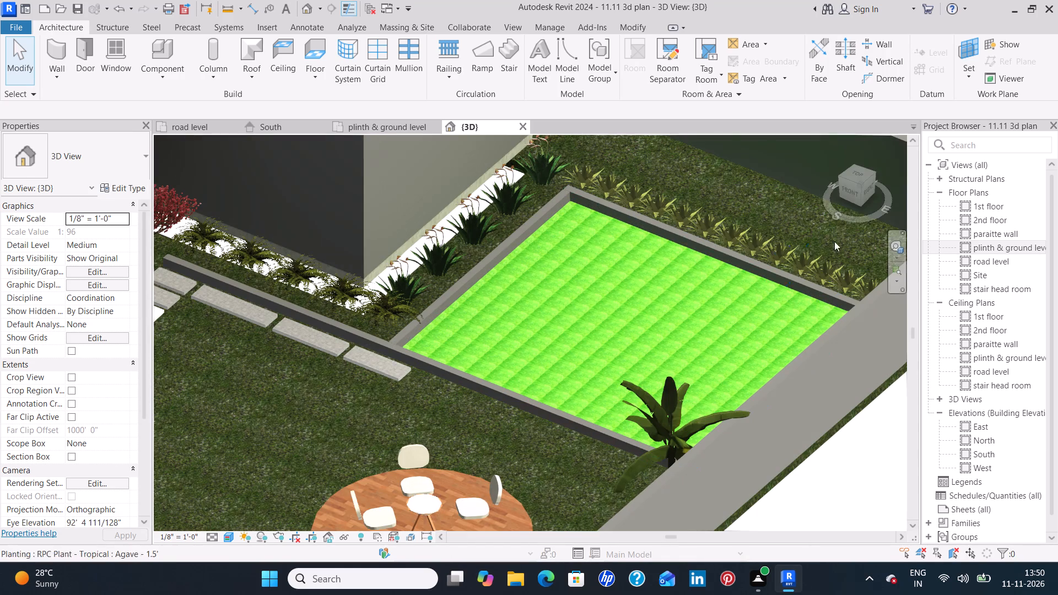
scroll(671, 528, down, 6)
shift+middle_drag(724, 513, 808, 489)
scroll(588, 497, up, 10)
scroll(732, 482, down, 5)
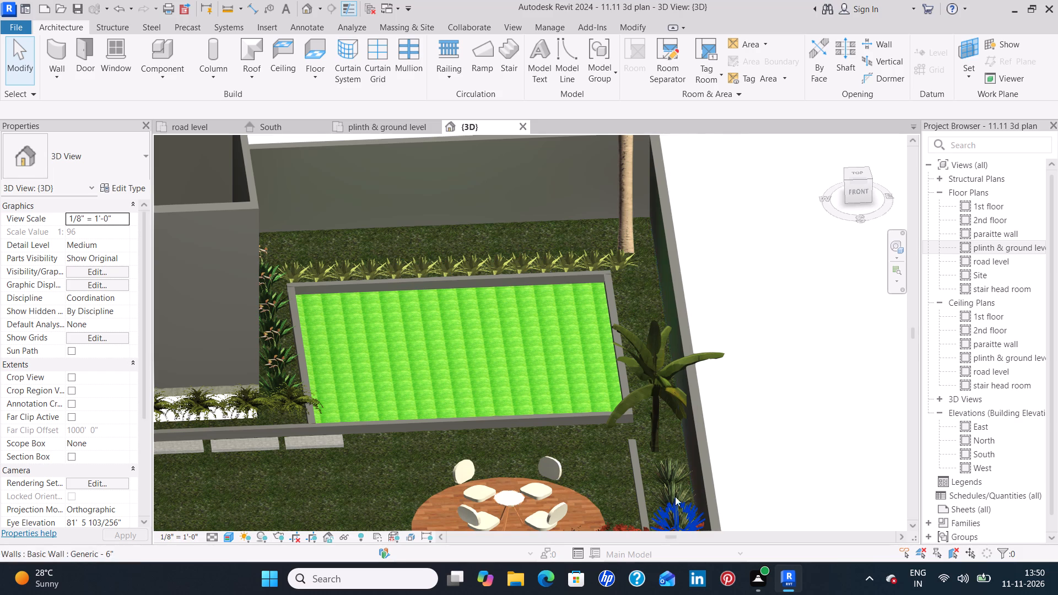
Examine in 3D how the Honey Myrtle shrubs along the front strip sit against the boundary wall.
shift+middle_drag(774, 455, 759, 491)
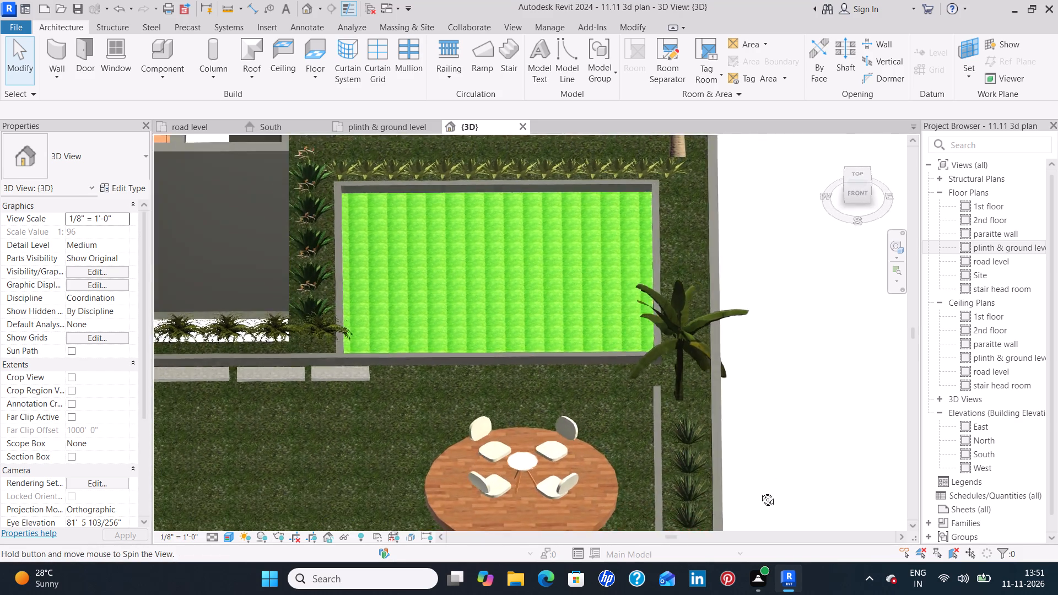
shift+middle_drag(759, 491, 501, 431)
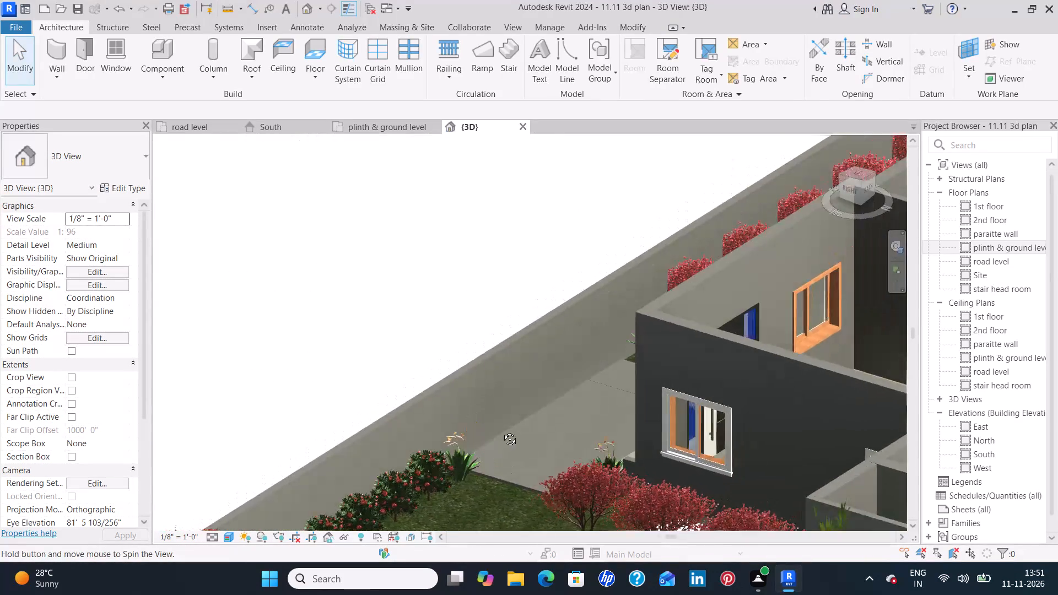
shift+middle_drag(501, 431, 547, 406)
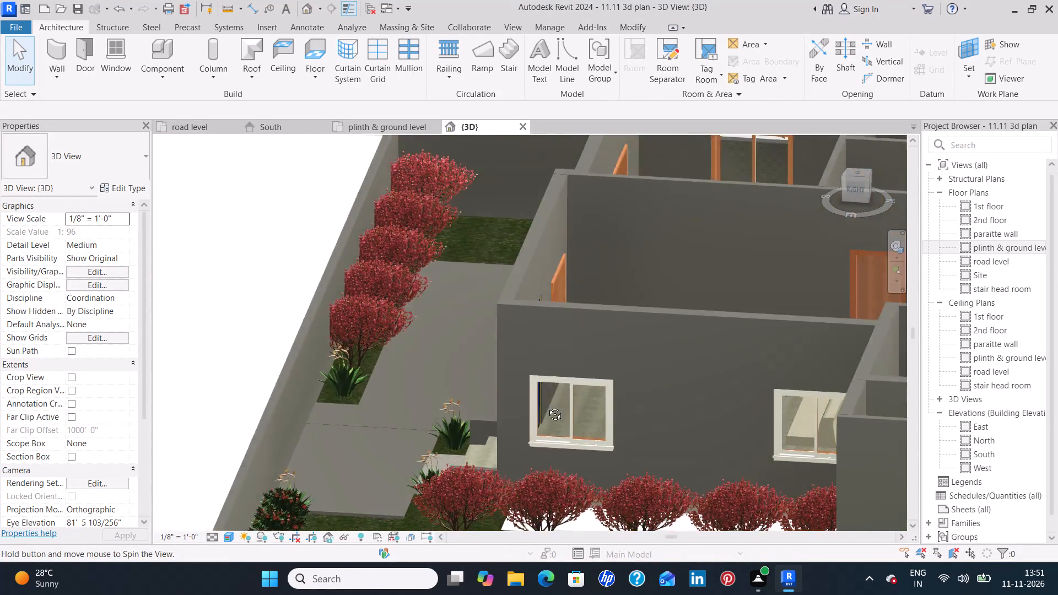
shift+middle_drag(547, 406, 552, 396)
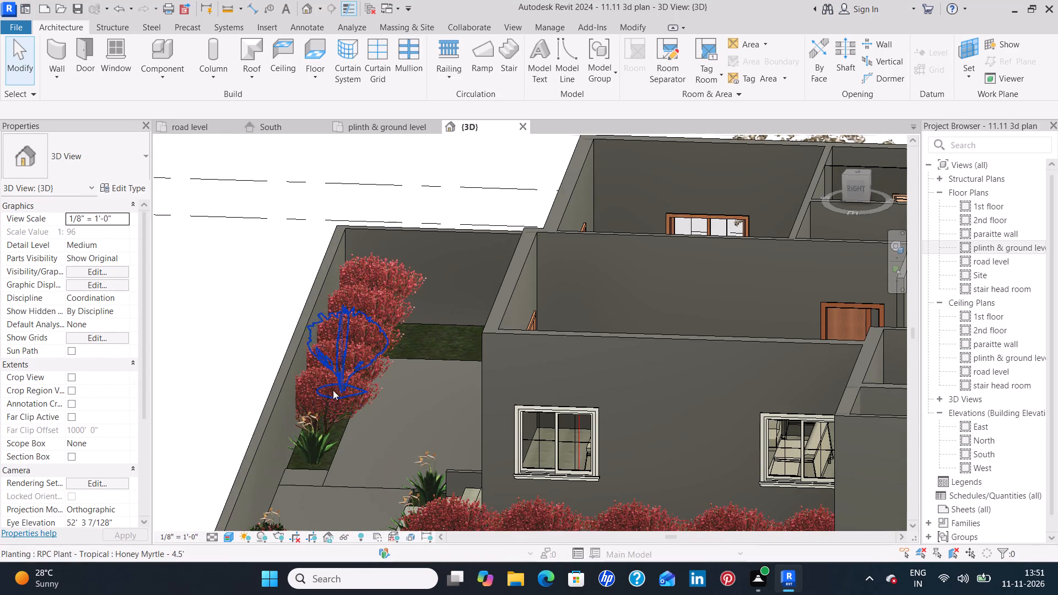
scroll(409, 374, down, 1)
shift+middle_drag(410, 375, 421, 390)
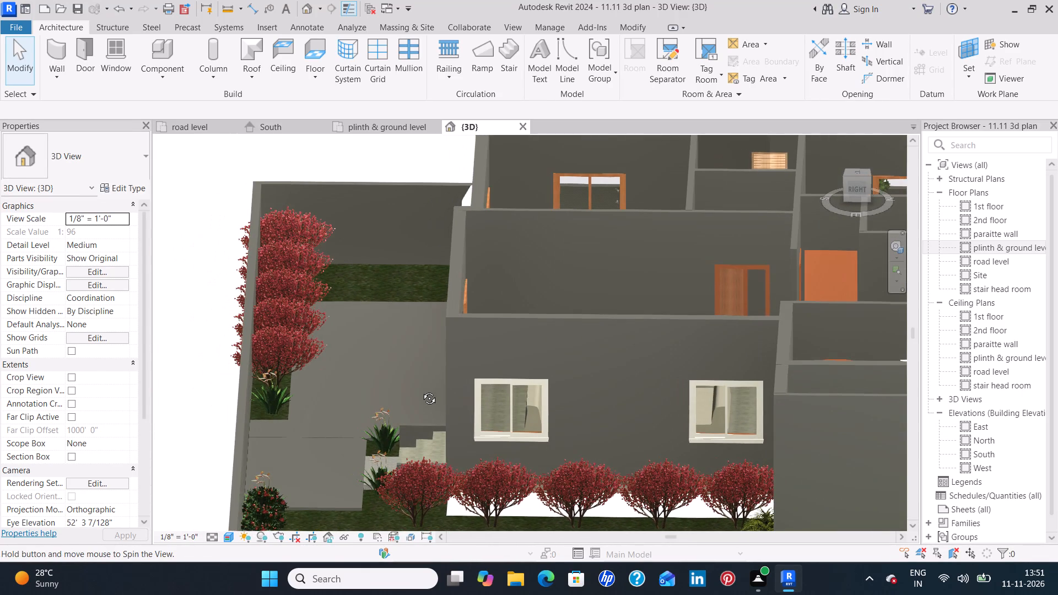
shift+middle_drag(421, 390, 428, 392)
middle_click(428, 392)
scroll(185, 351, up, 5)
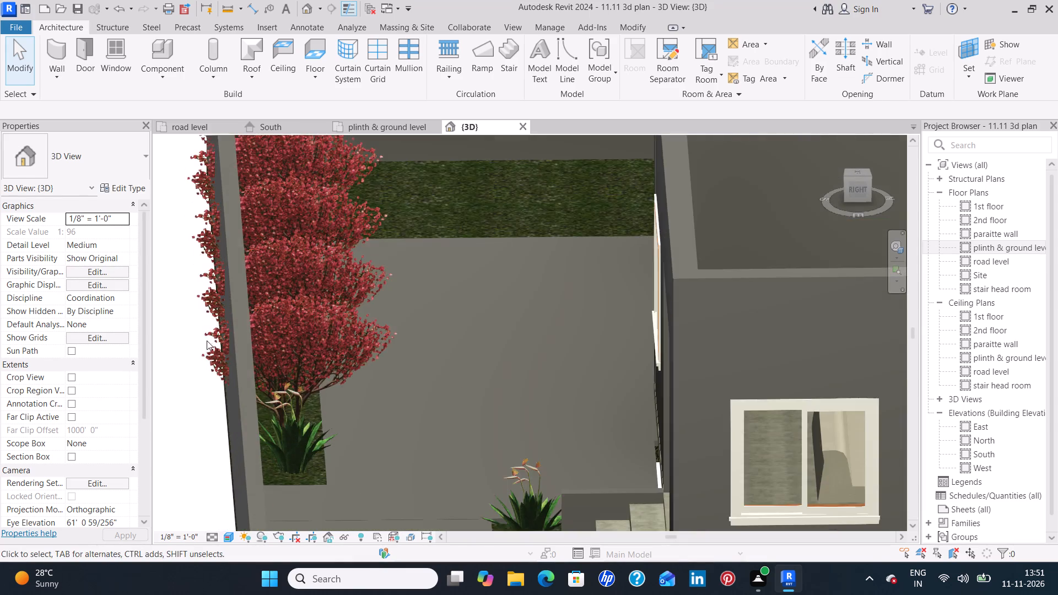
scroll(208, 340, up, 5)
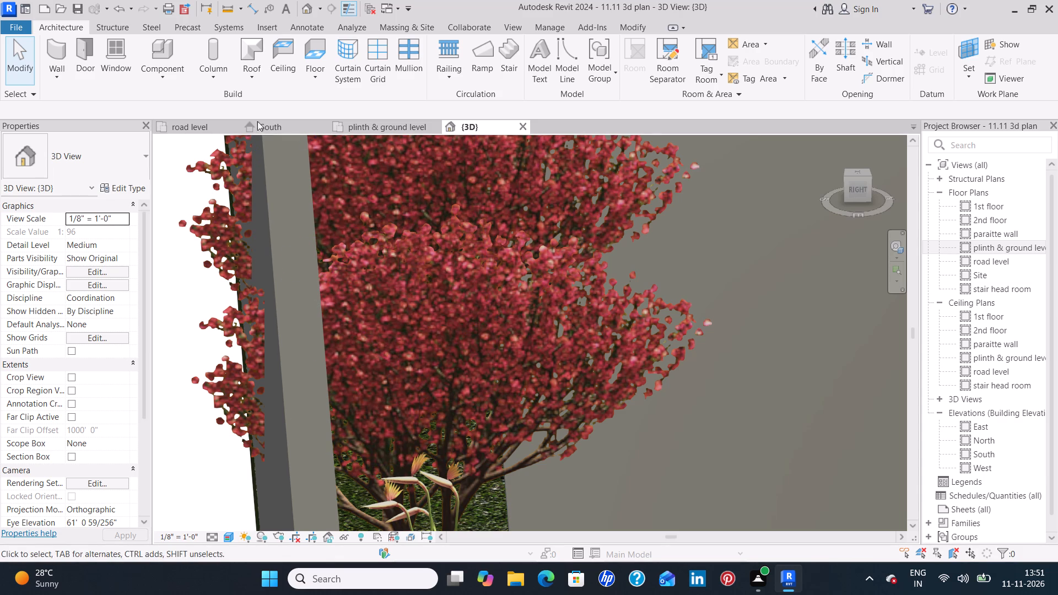
In the road level plan, nudge the five Honey Myrtle - 4.5' shrubs along the front boundary four increments inward, clear of the wall.
click(183, 126)
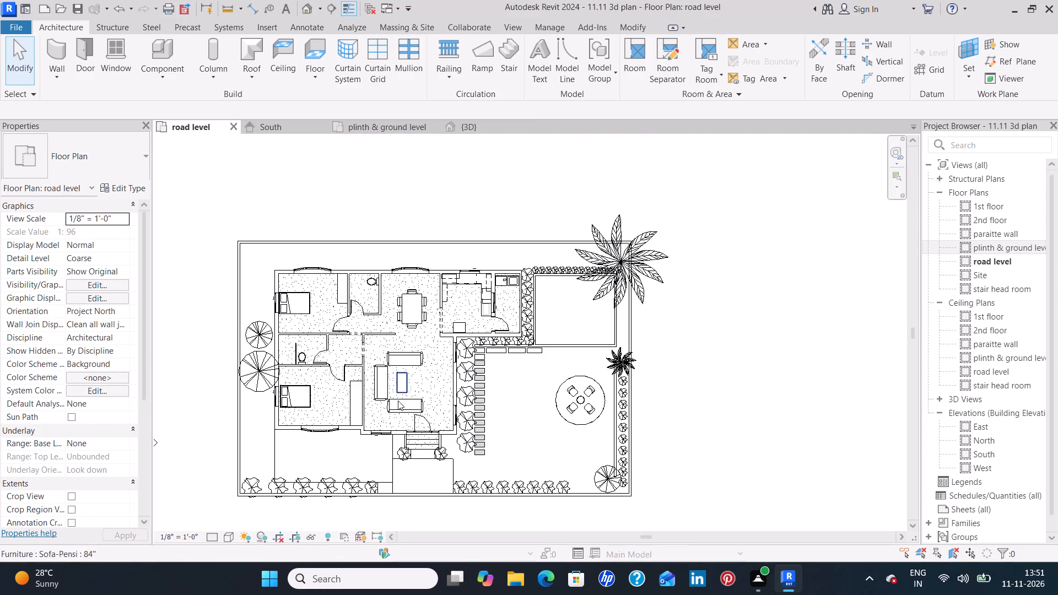
scroll(342, 513, up, 9)
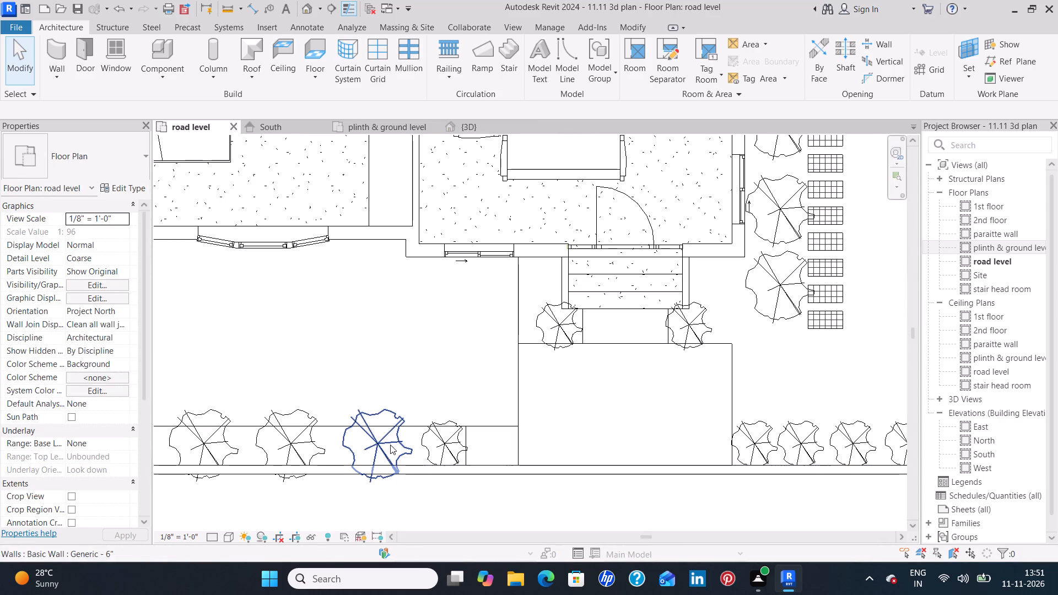
click(390, 445)
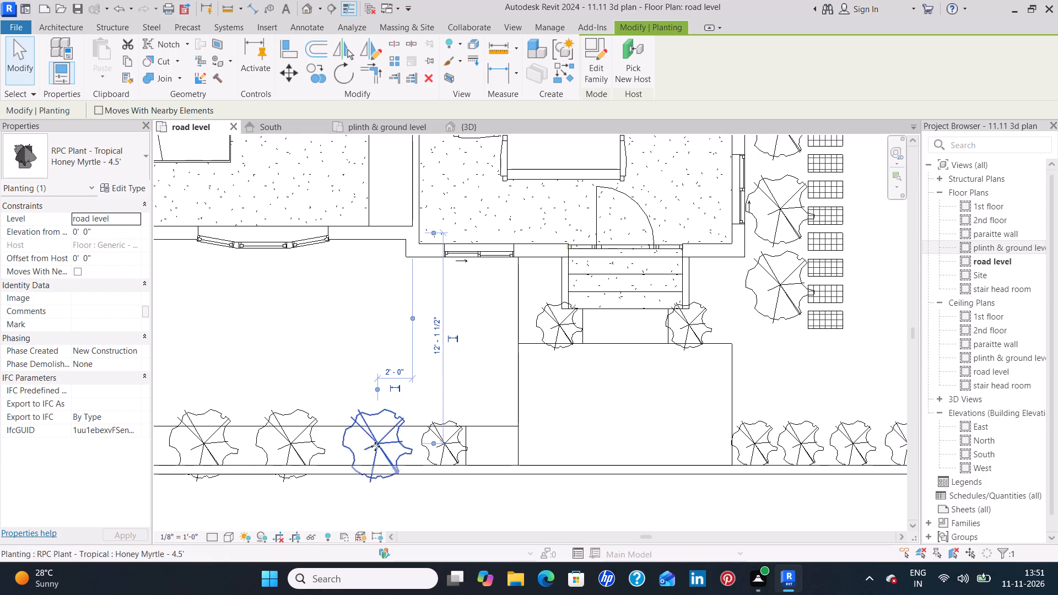
ctrl+click(310, 448)
middle_drag(241, 441, 373, 435)
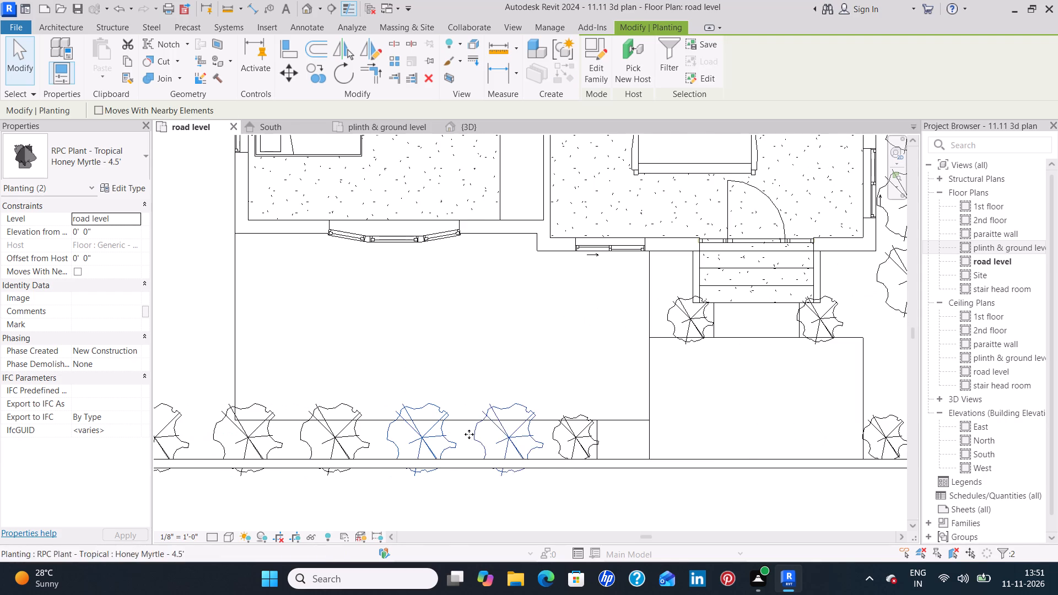
ctrl+click(414, 438)
ctrl+click(338, 438)
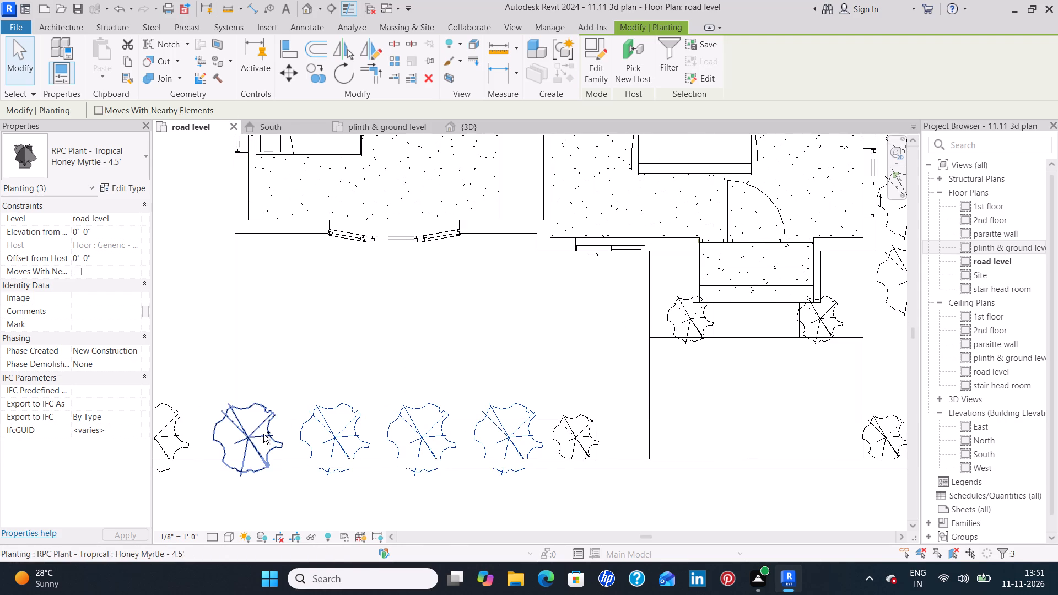
ctrl+click(253, 434)
ctrl+click(176, 432)
middle_drag(369, 359, 530, 359)
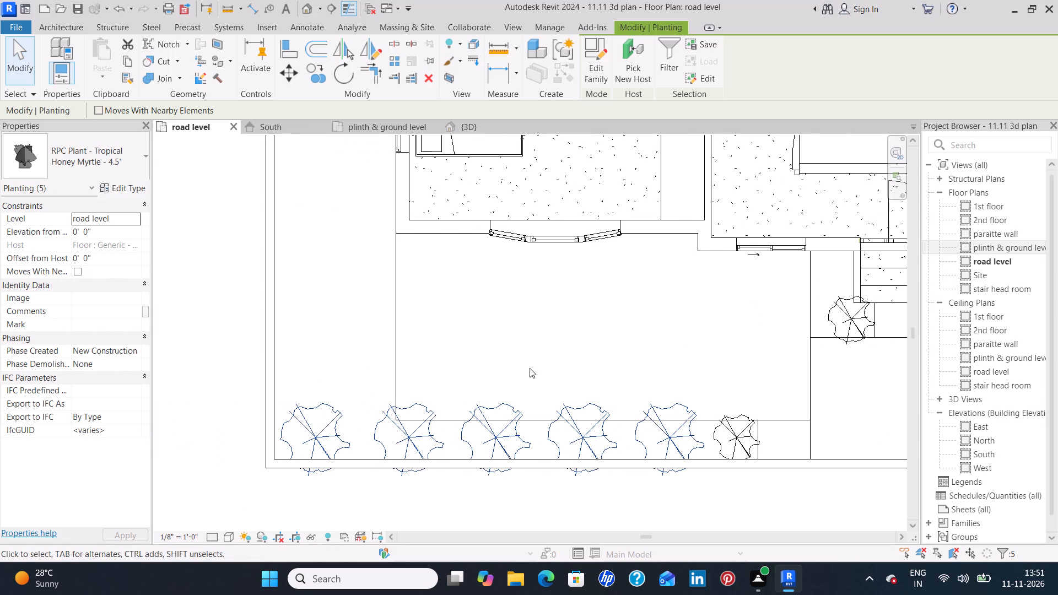
key(Up)
key(Up)
key(Up)
key(Up)
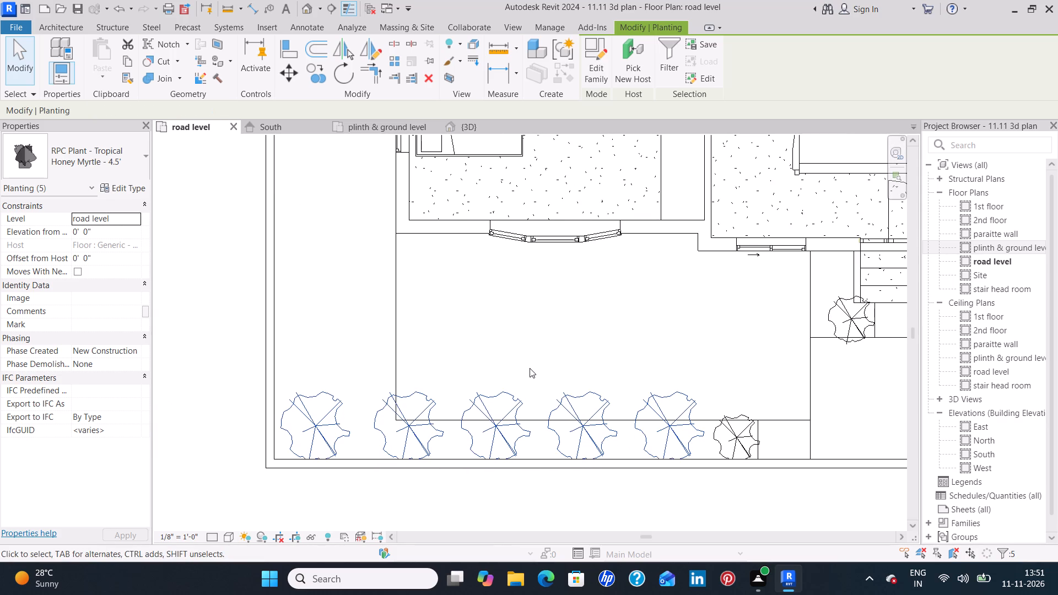
click(530, 368)
Check the planting layout in the road level plan around the front strip, pool edge, seating circle and side strip.
scroll(530, 368, down, 7)
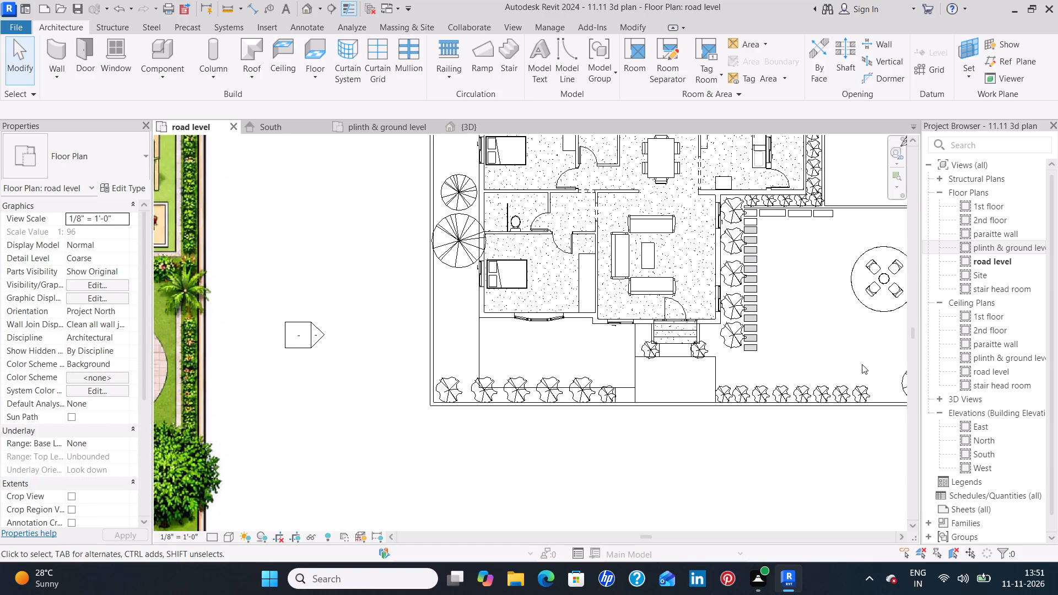
middle_drag(862, 364, 670, 403)
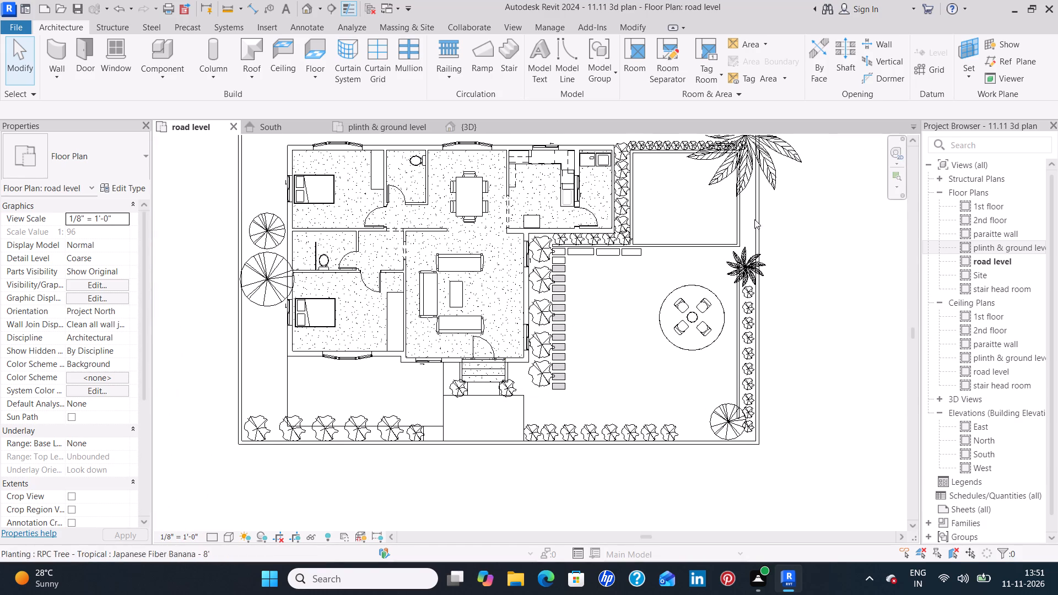
middle_drag(785, 190, 726, 304)
scroll(701, 308, up, 2)
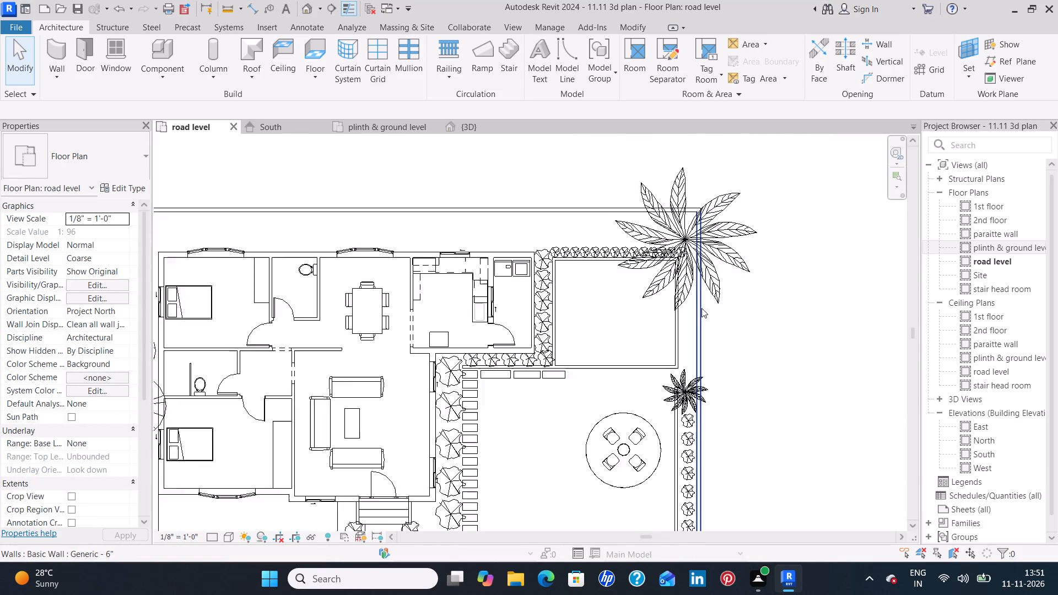
scroll(701, 308, up, 2)
middle_drag(724, 351, 822, 254)
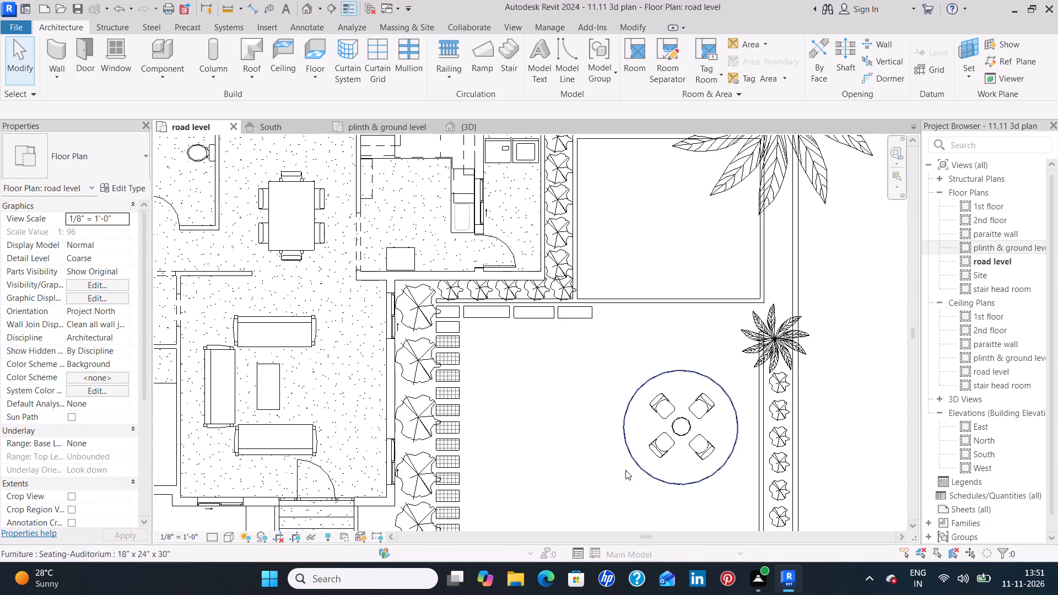
scroll(613, 477, down, 2)
middle_drag(575, 477, 620, 386)
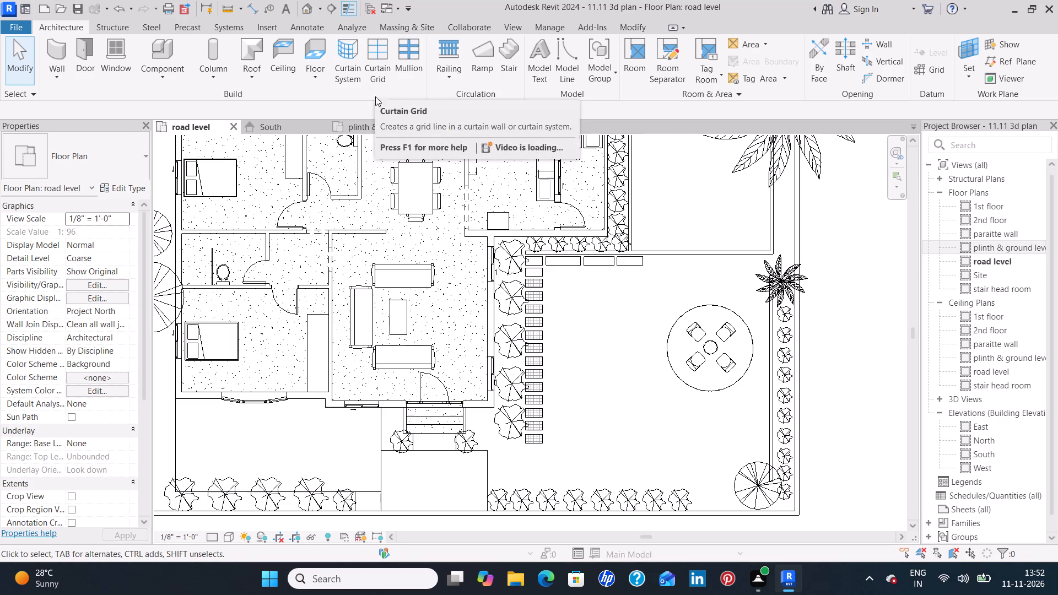
scroll(323, 129, down, 5)
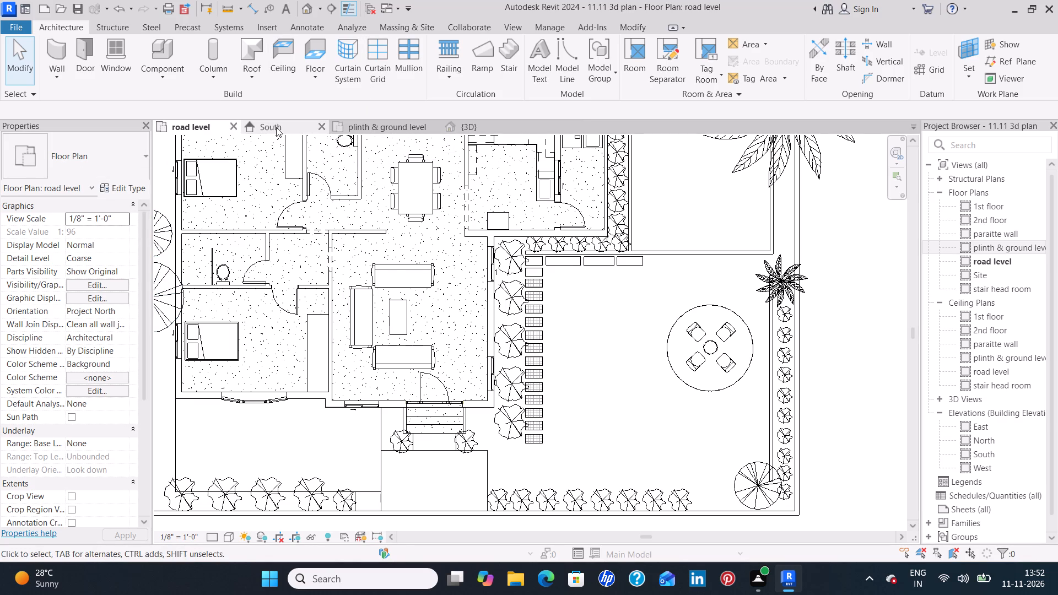
In the 3D view, delete the Japanese Maple - 10' tree overhanging the boundary wall in the narrow strip beside the bedrooms.
drag(495, 127, 506, 129)
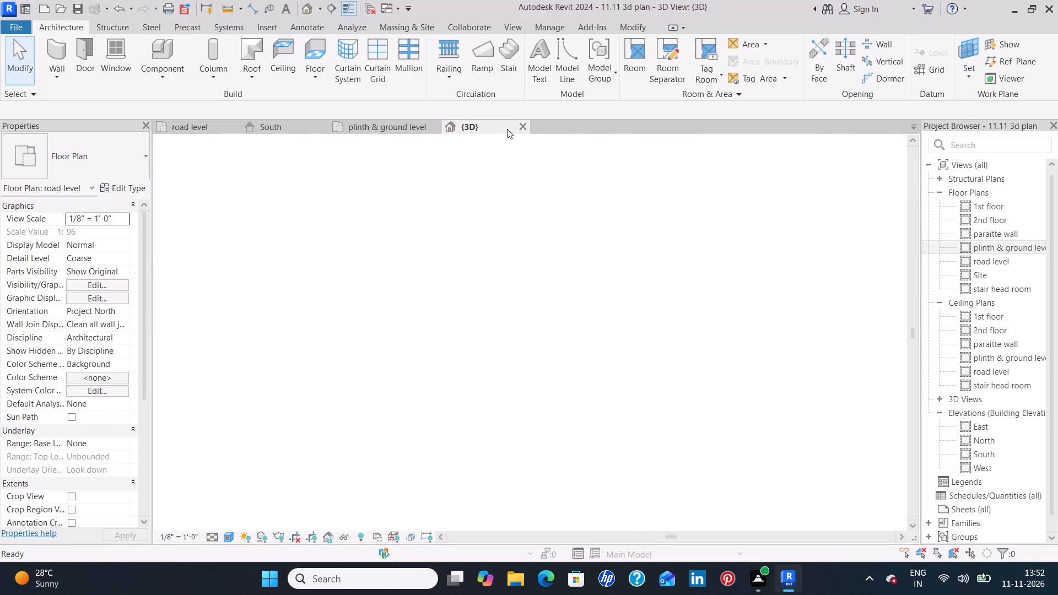
scroll(510, 253, down, 10)
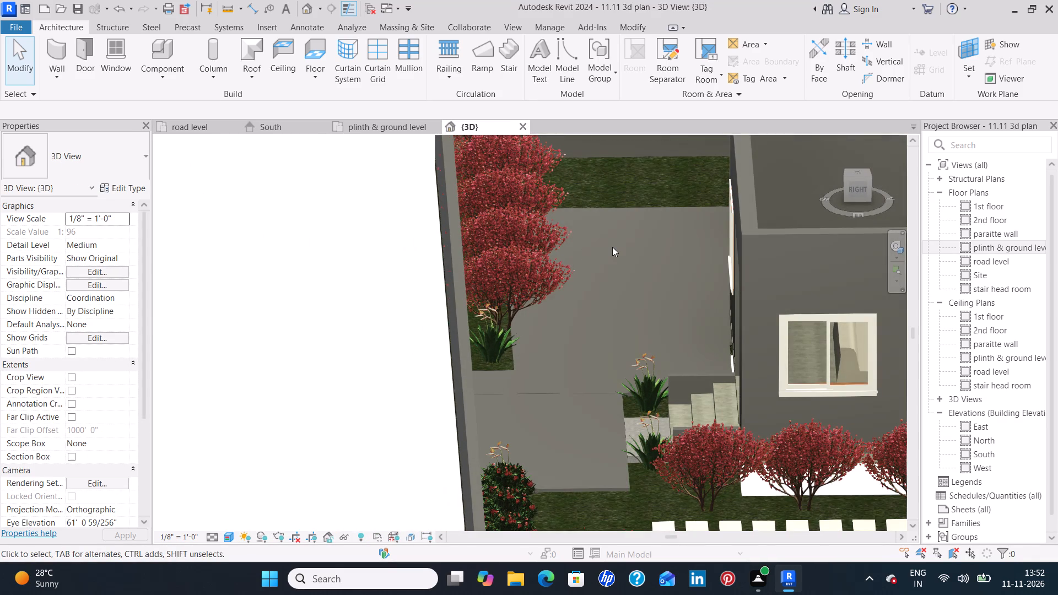
middle_drag(612, 247, 728, 276)
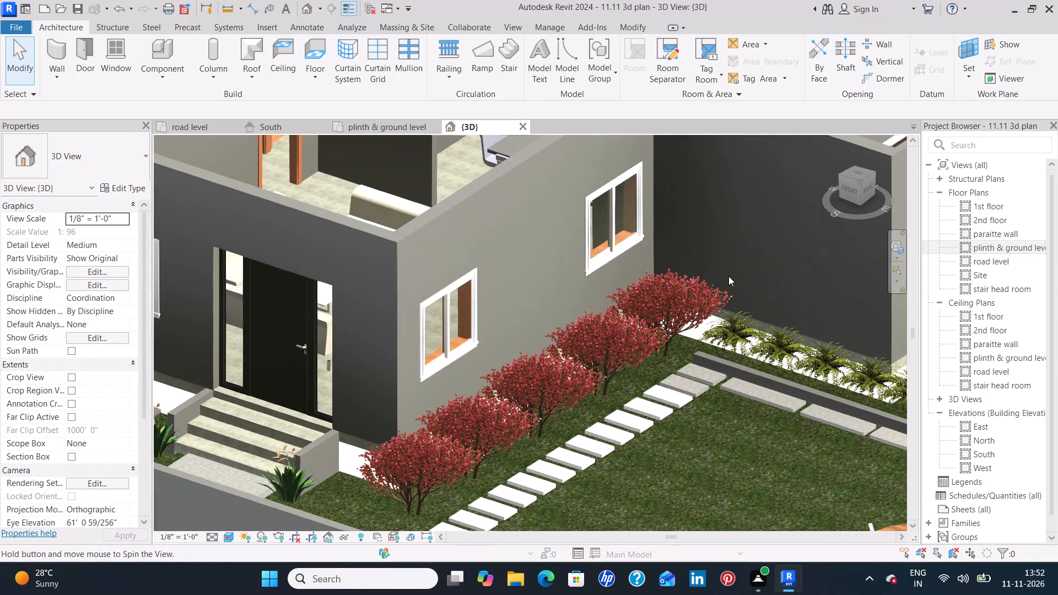
middle_drag(546, 309, 830, 313)
shift+middle_drag(292, 302, 441, 346)
middle_drag(409, 356, 538, 295)
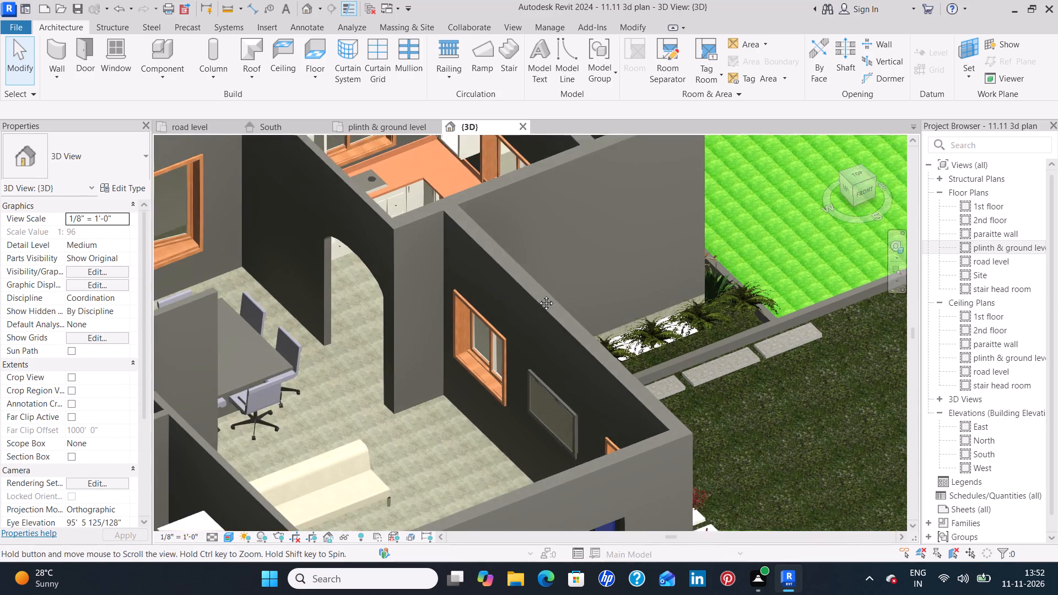
middle_drag(538, 295, 561, 279)
middle_drag(411, 326, 397, 220)
scroll(409, 321, down, 1)
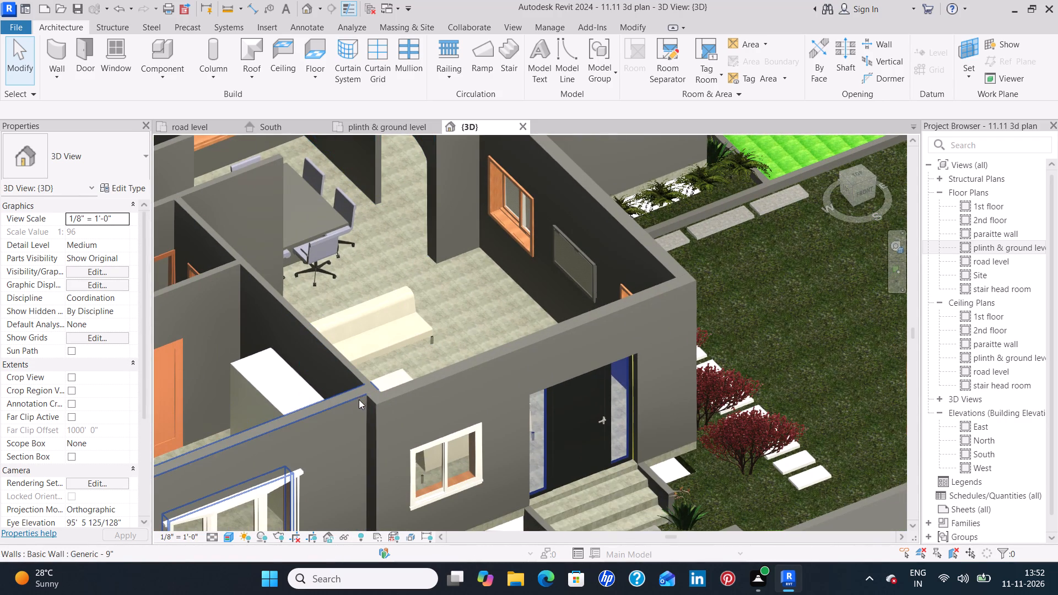
middle_drag(363, 410, 540, 298)
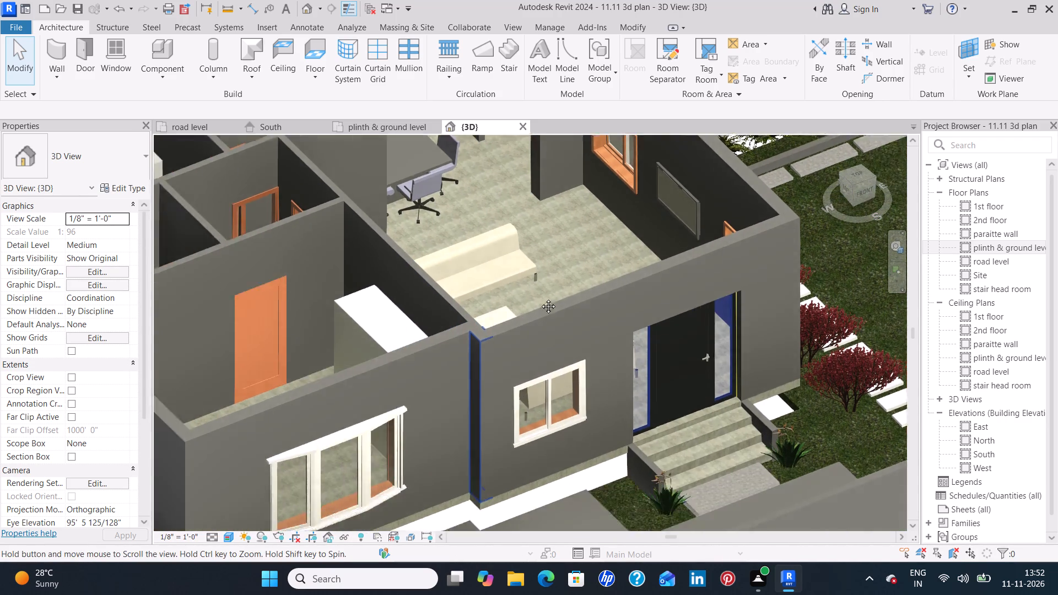
middle_drag(540, 298, 597, 266)
middle_drag(255, 393, 558, 364)
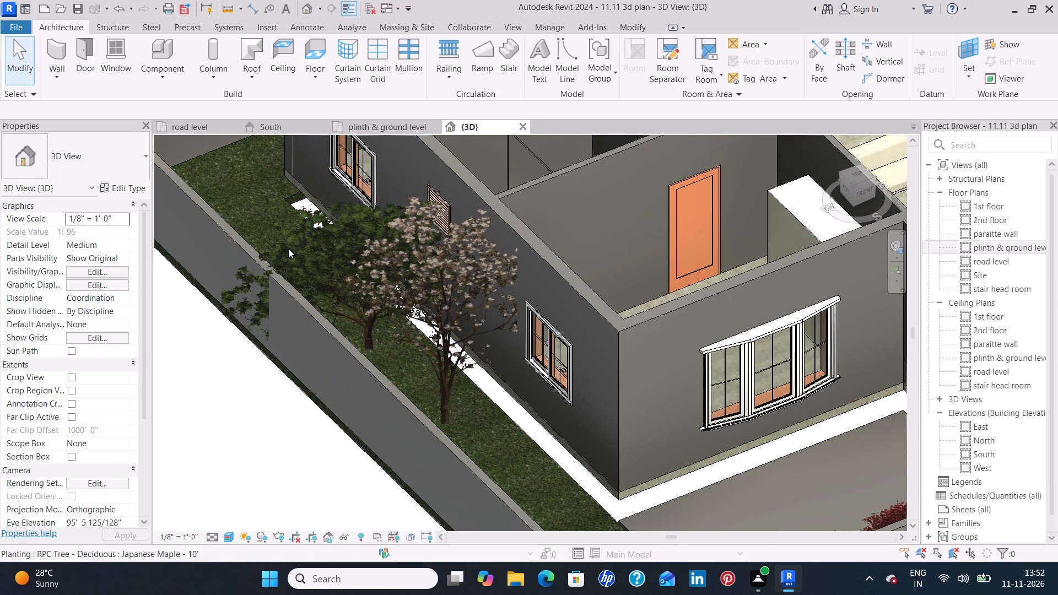
scroll(299, 248, up, 6)
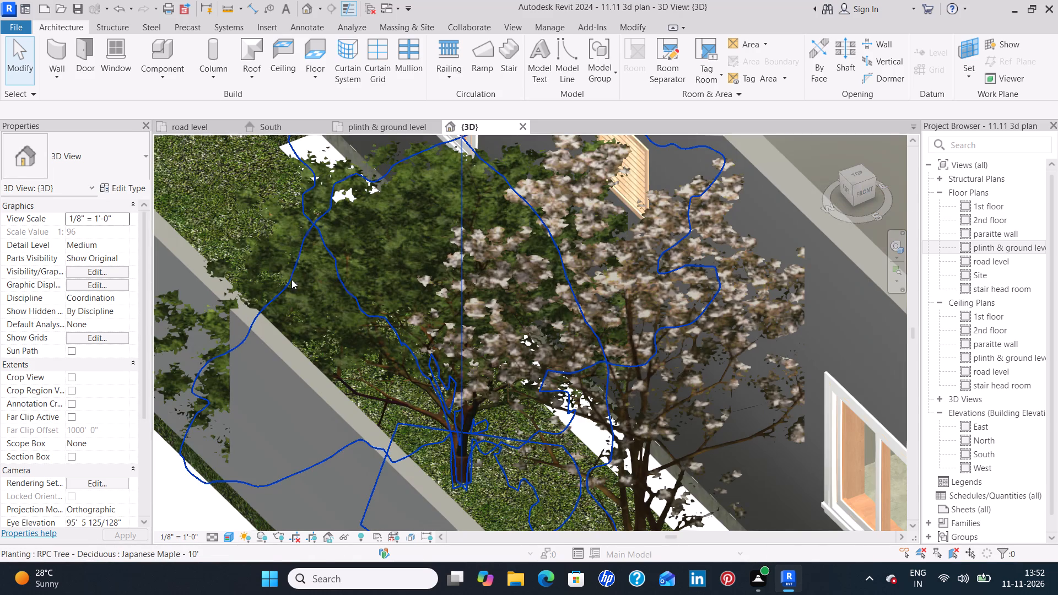
click(326, 253)
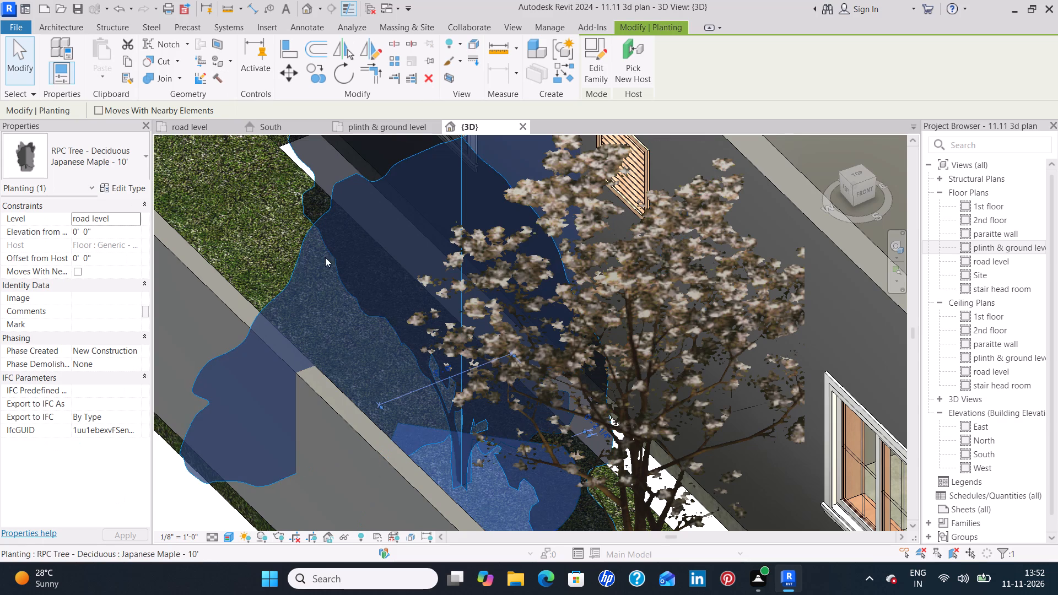
key(Delete)
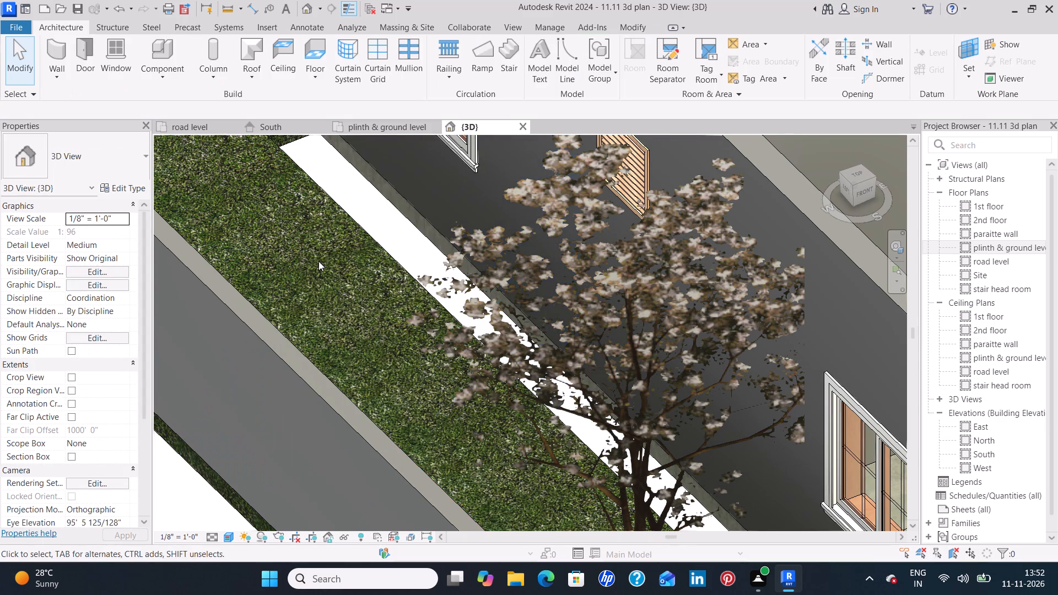
scroll(319, 261, down, 4)
In the road level plan, place two more Japanese Cherry - 15' trees along the side strip: rear corner and beside the rear bedroom, 3'-6" off the house.
click(203, 124)
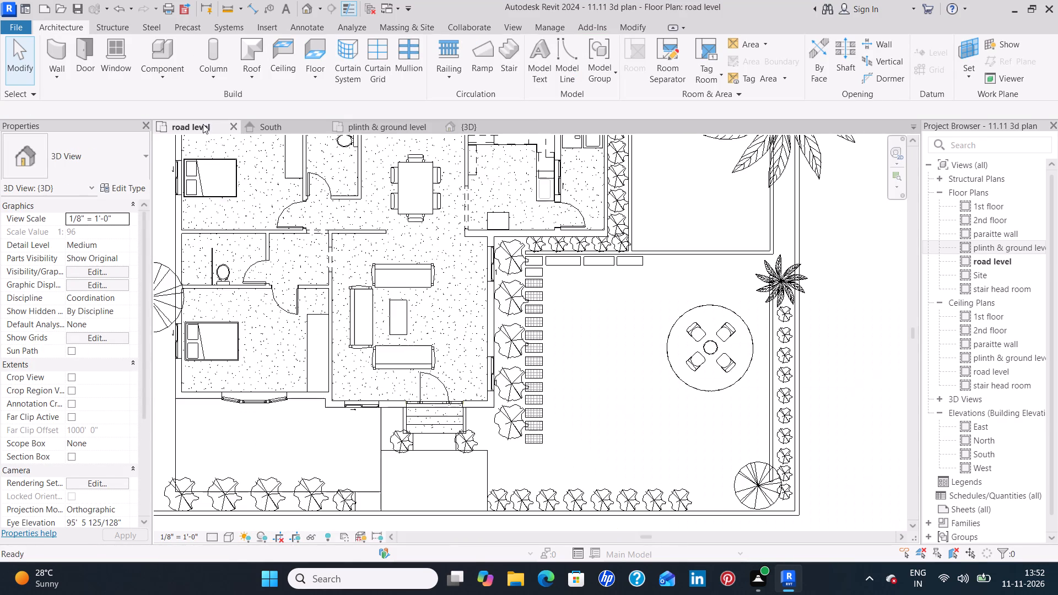
middle_drag(487, 291, 714, 344)
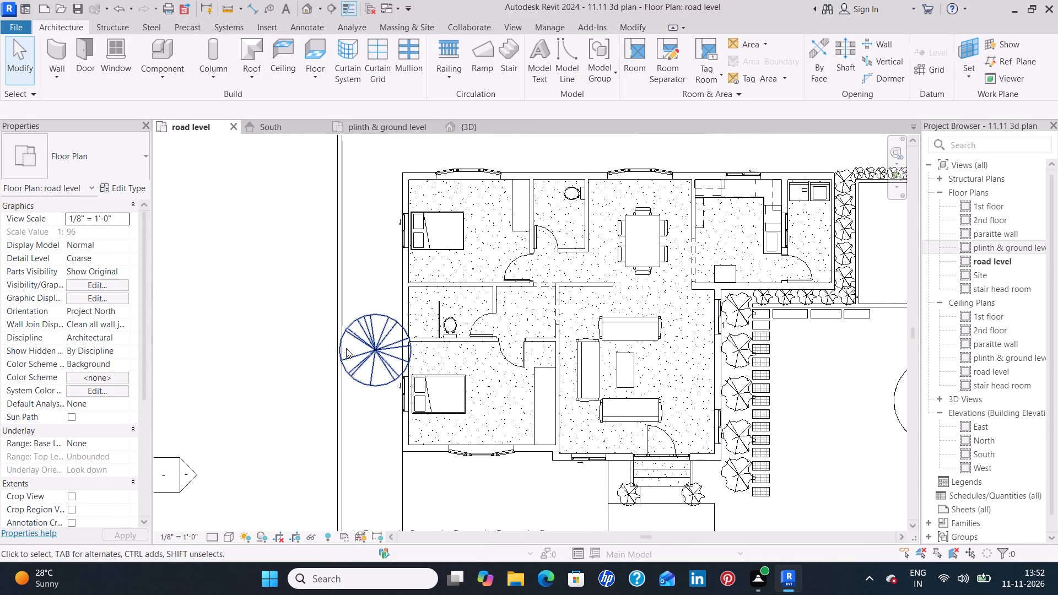
scroll(345, 344, up, 4)
click(401, 348)
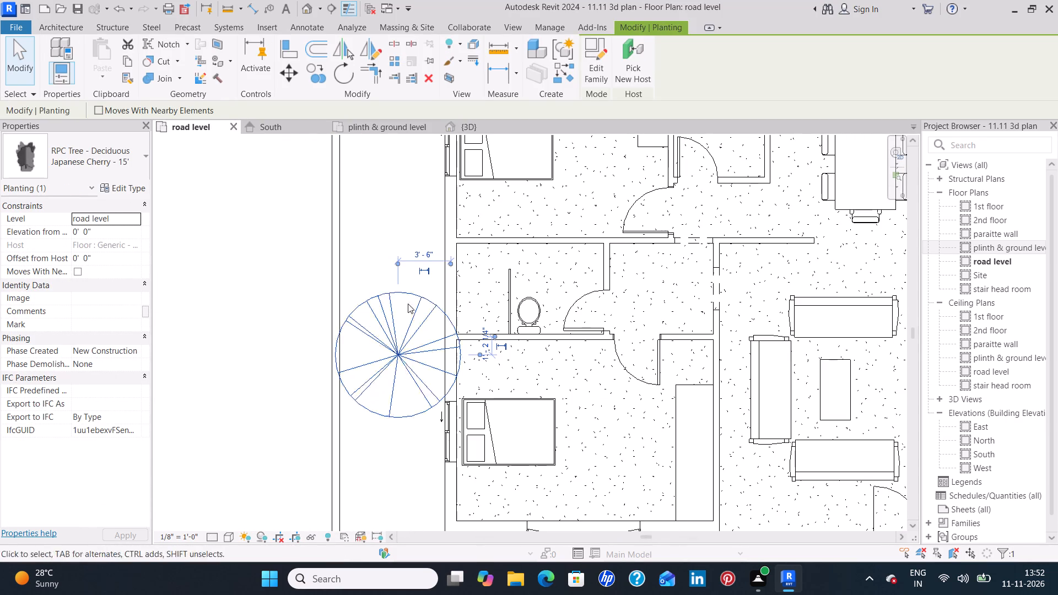
scroll(393, 228, down, 5)
middle_drag(489, 214, 490, 230)
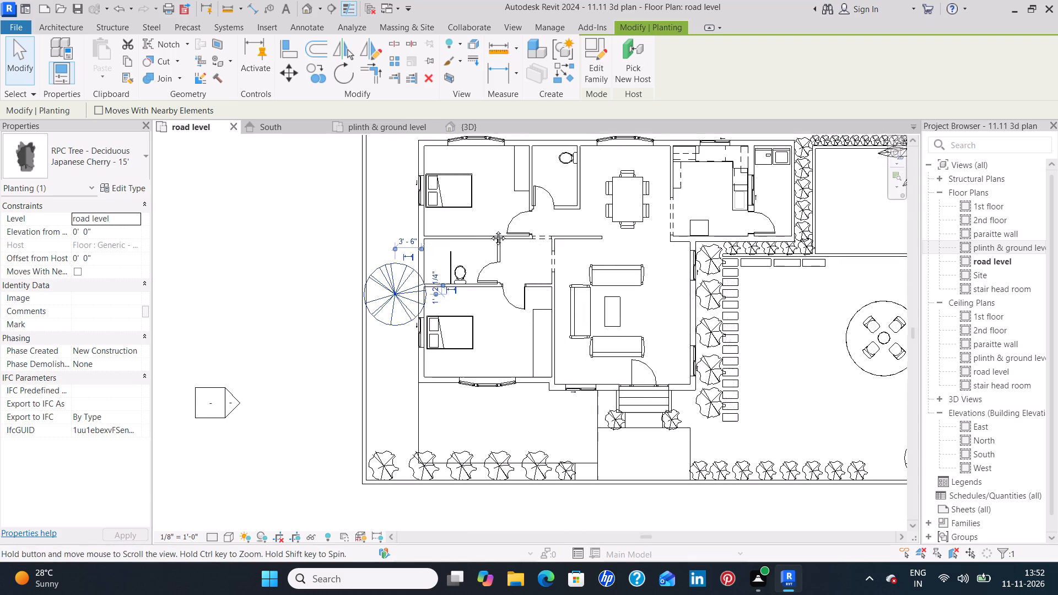
middle_drag(490, 230, 458, 374)
middle_drag(453, 368, 460, 185)
key(c)
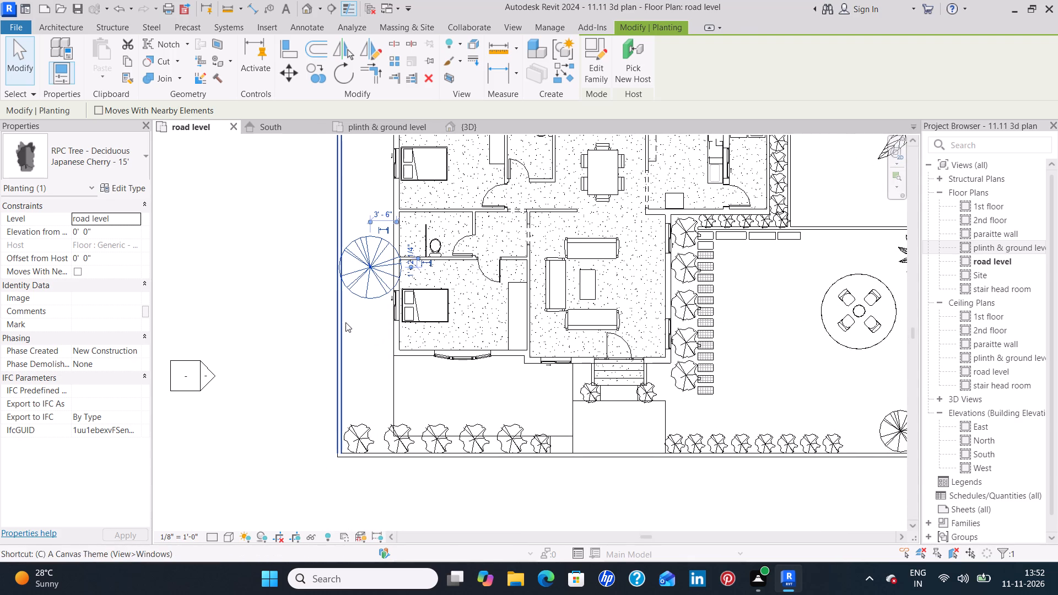
key(s)
middle_drag(366, 176, 366, 272)
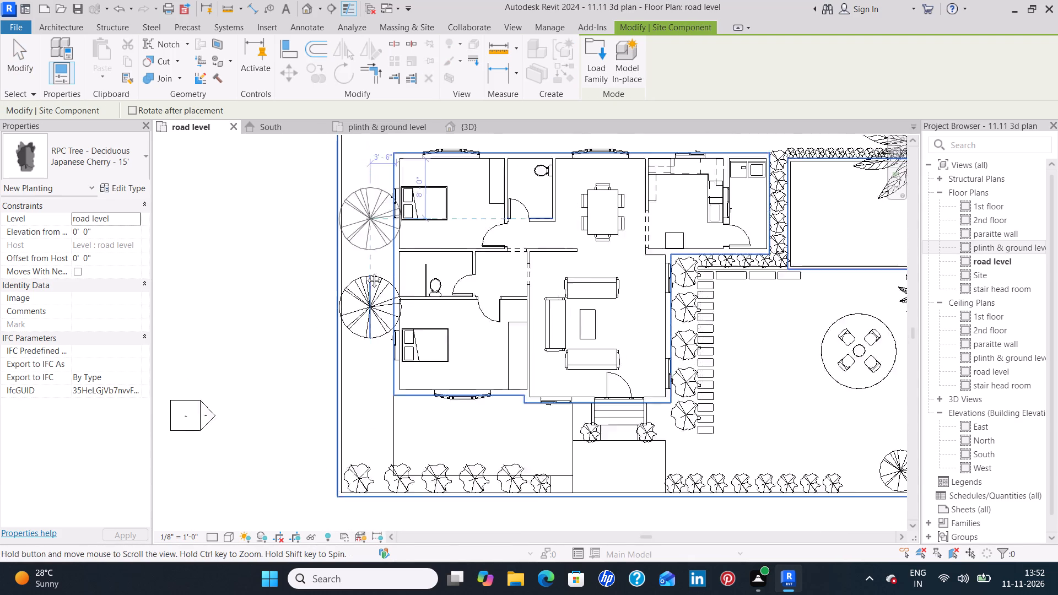
middle_drag(366, 272, 366, 381)
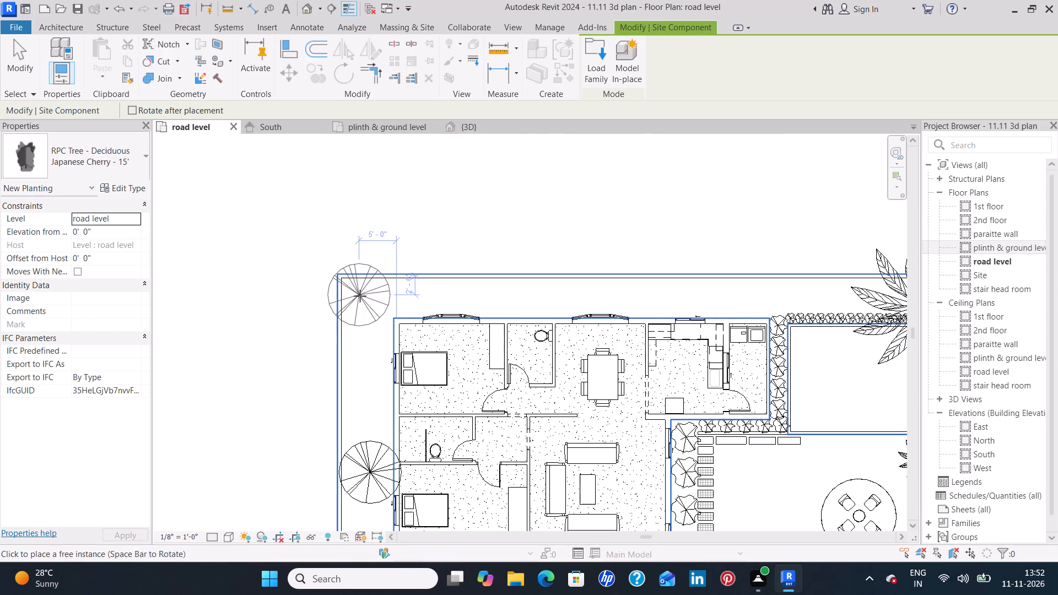
click(370, 302)
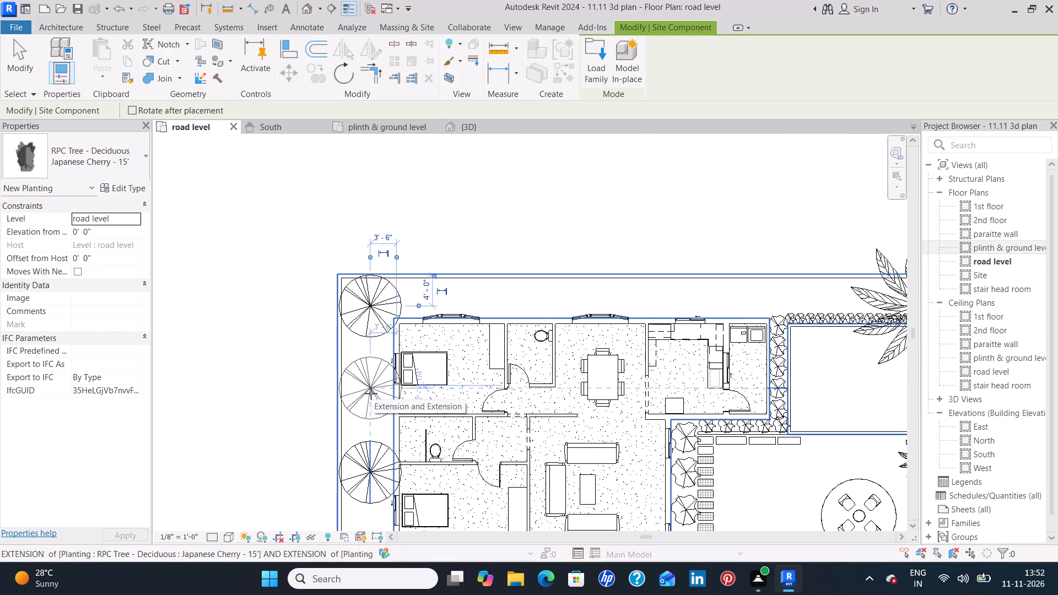
click(371, 393)
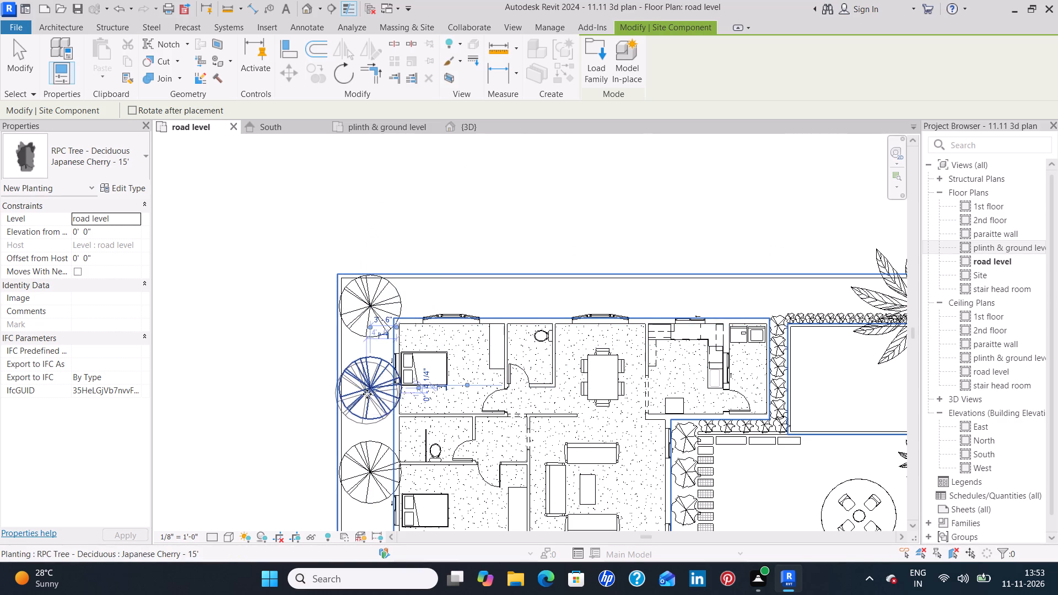
Place a third Japanese Cherry - 15' tree near the house's front corner, in line with the other side-strip cherries.
middle_drag(365, 391, 386, 34)
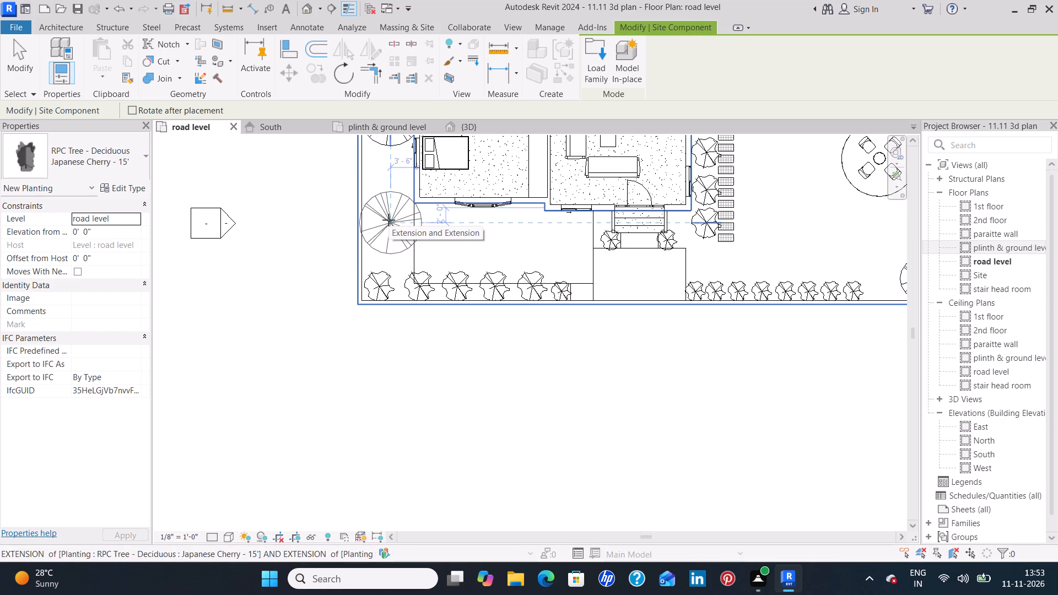
click(388, 220)
key(Escape)
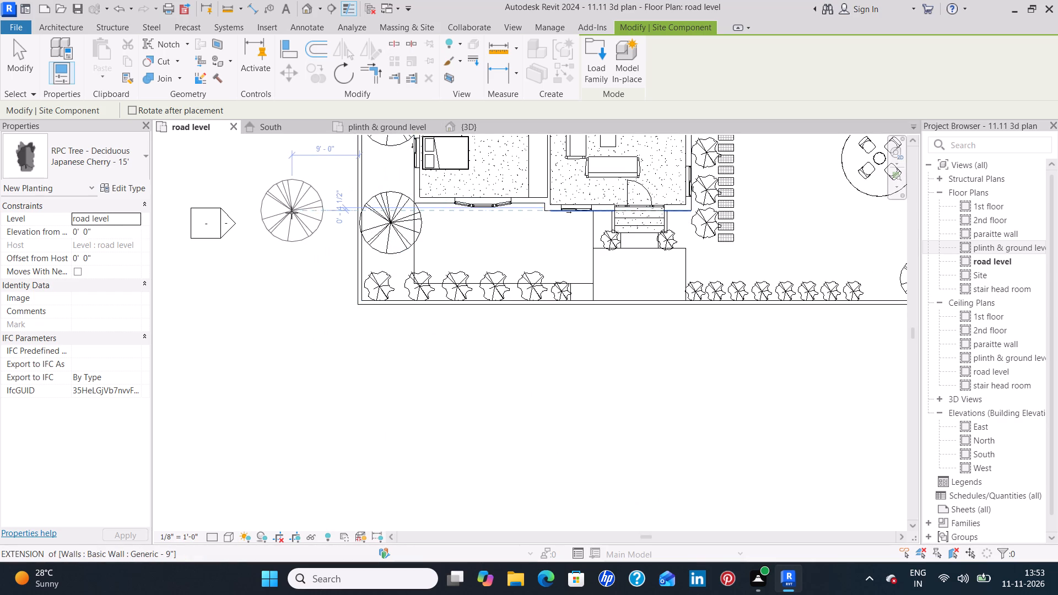
key(Escape)
Nudge the cherry beside the front bedroom six increments toward the front and three toward the side boundary wall, 4'-9" from the house.
middle_drag(305, 229, 301, 390)
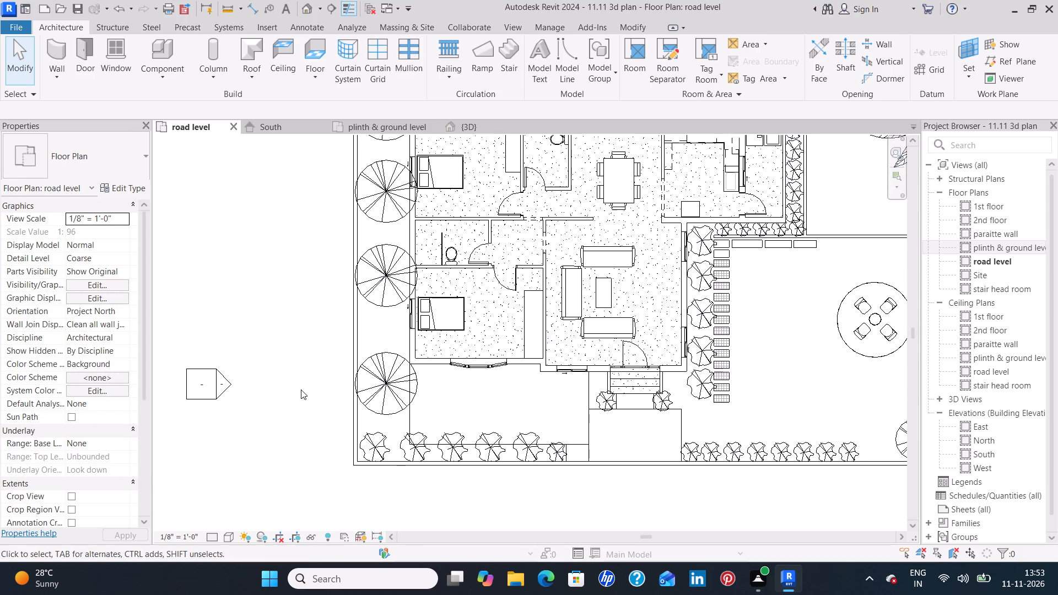
middle_drag(383, 330, 374, 364)
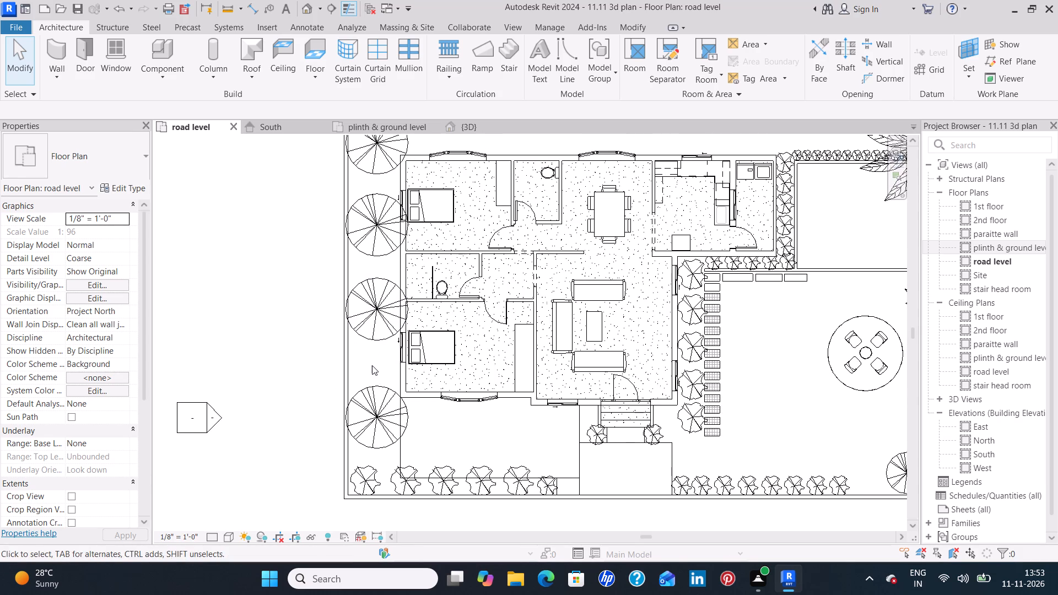
click(374, 343)
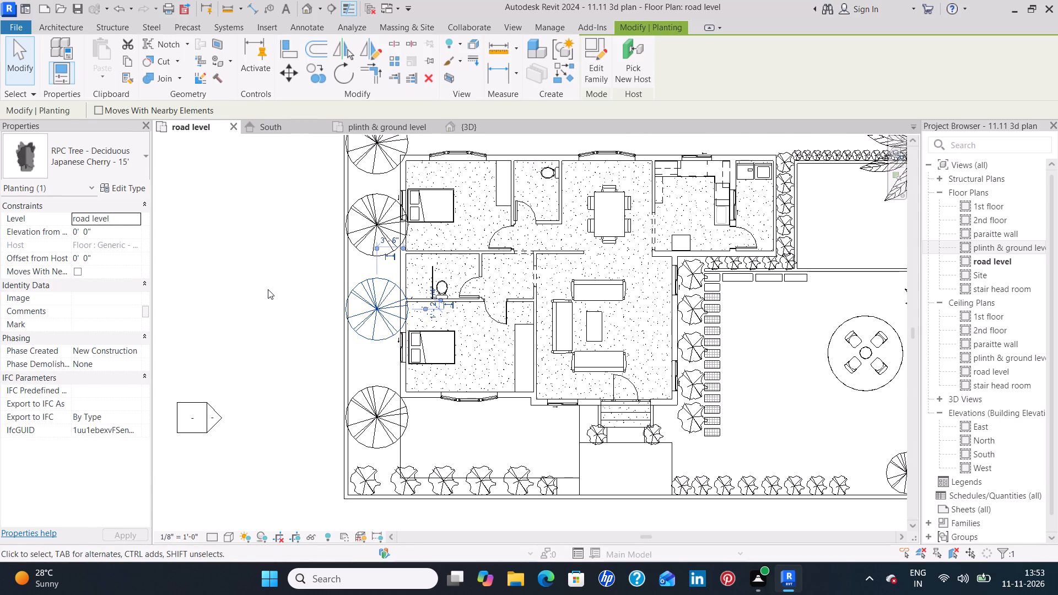
key(Down)
key(Down)
key(Down)
key(Down)
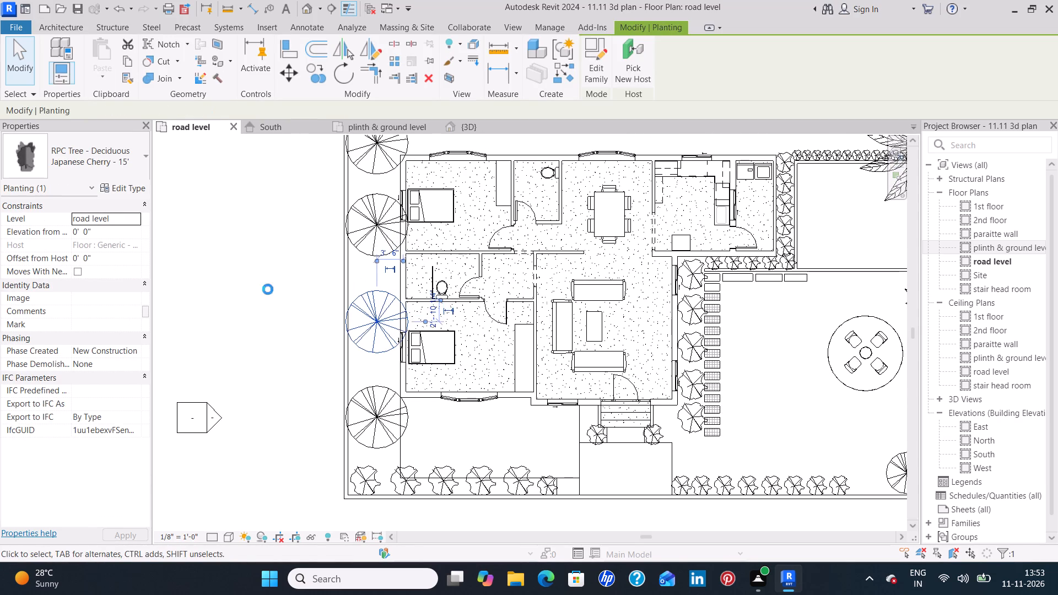
key(Down)
key(Down)
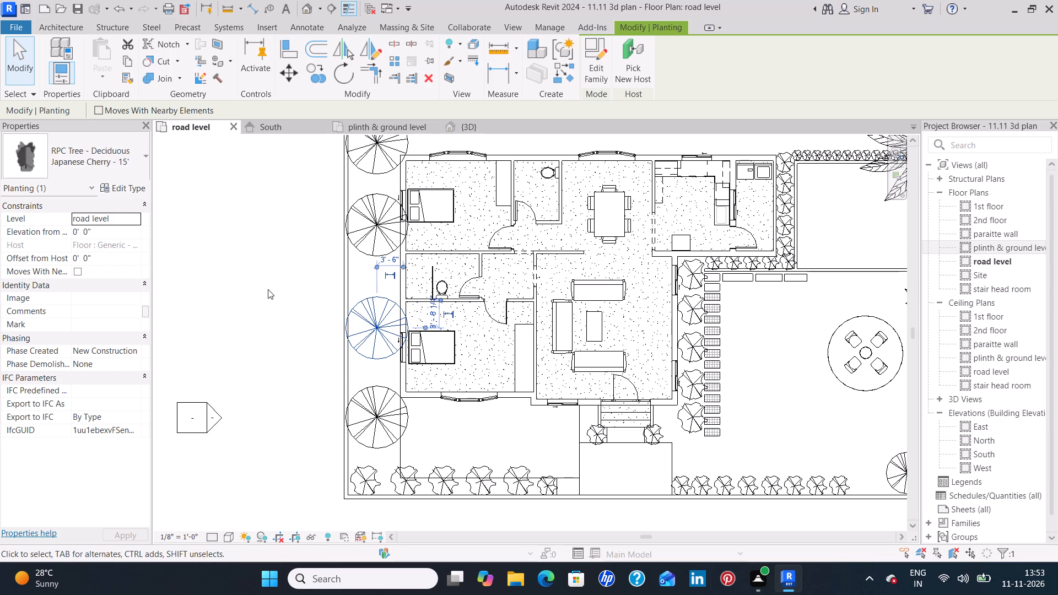
key(Left)
key(Left)
key(Left)
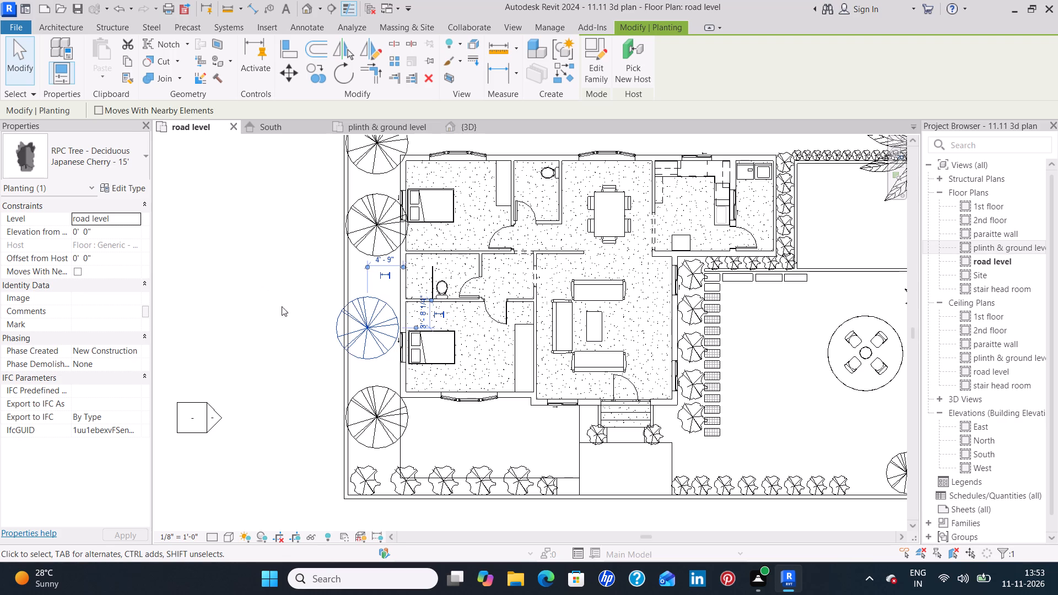
Nudge the Japanese Cherry near the house's front corner three increments toward the side boundary wall, 4'-9" from the house line.
click(380, 424)
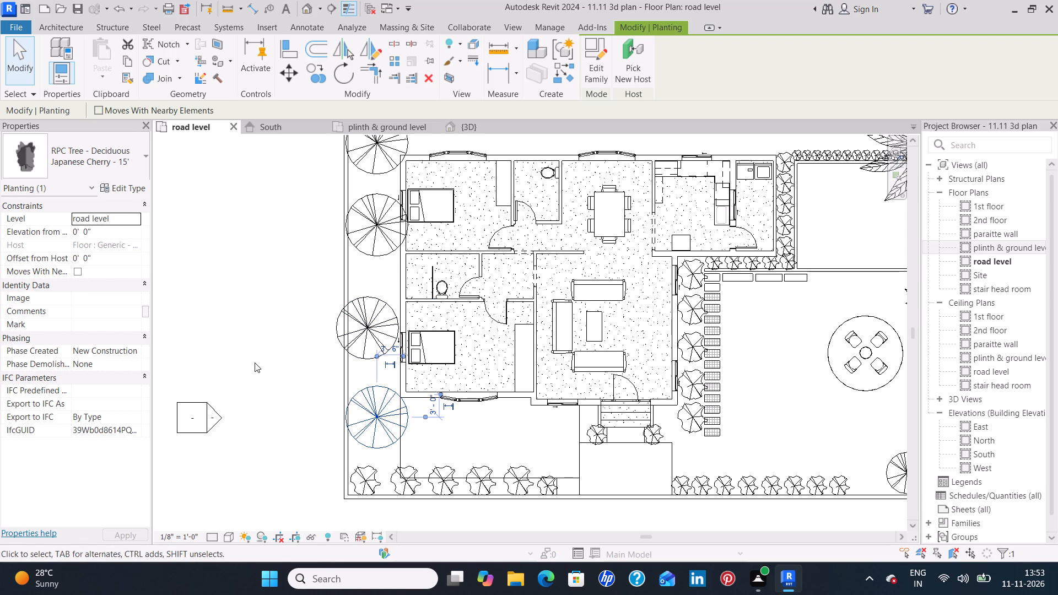
key(Left)
key(Left)
key(Left)
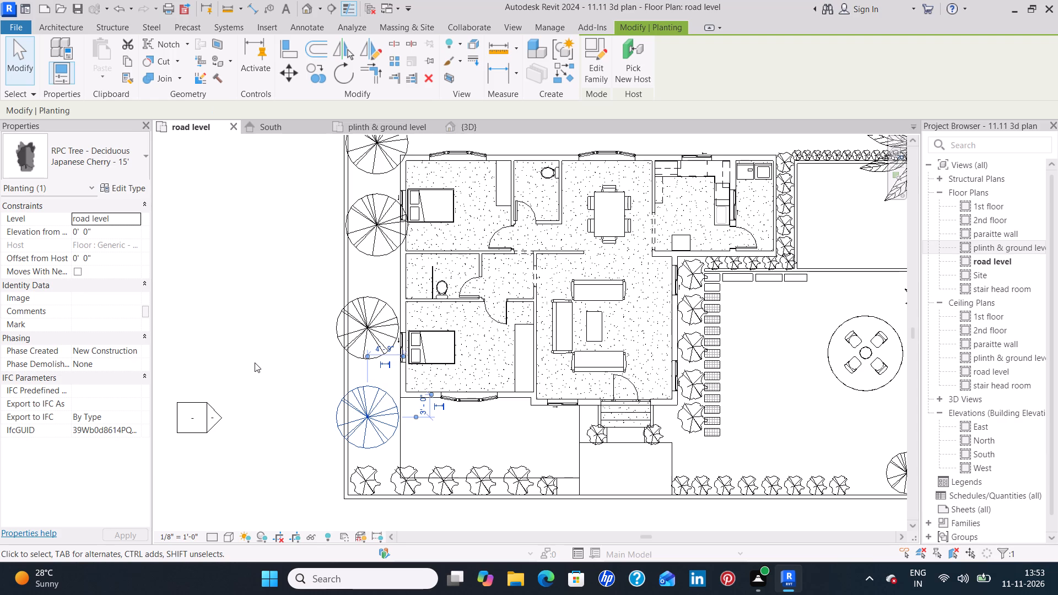
Nudge the Japanese Cherry beside the rear bedroom three increments toward the front and three toward the side boundary wall, 4'-9" from the house.
click(358, 244)
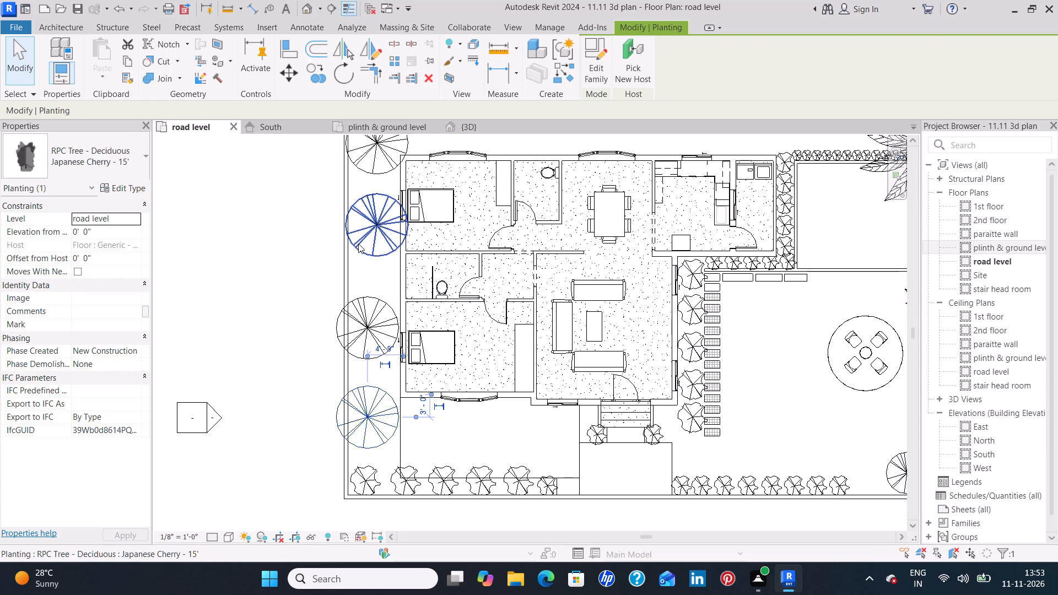
key(Down)
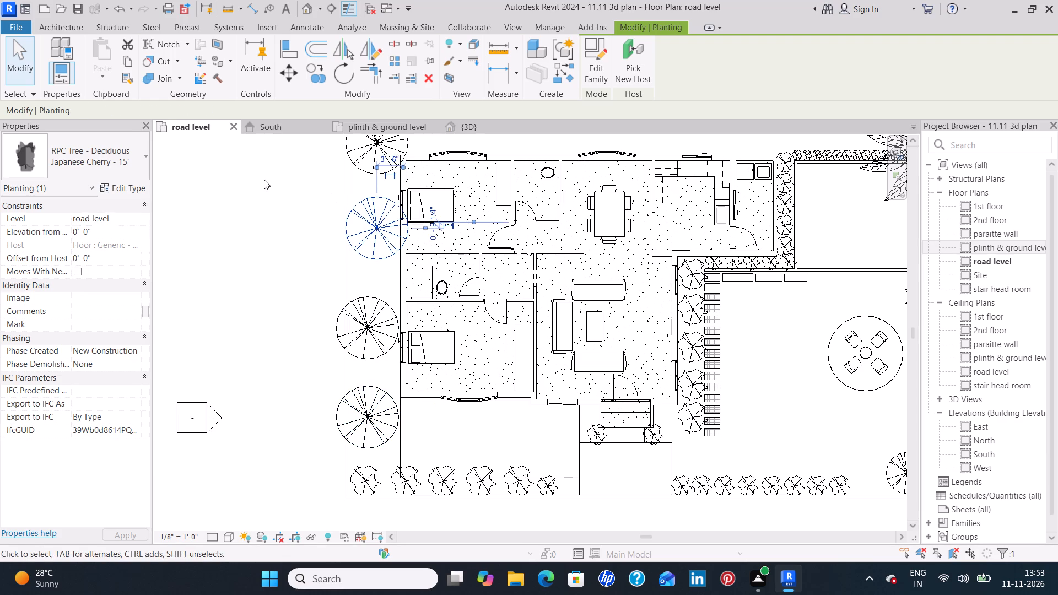
key(Down)
key(Down)
key(Up)
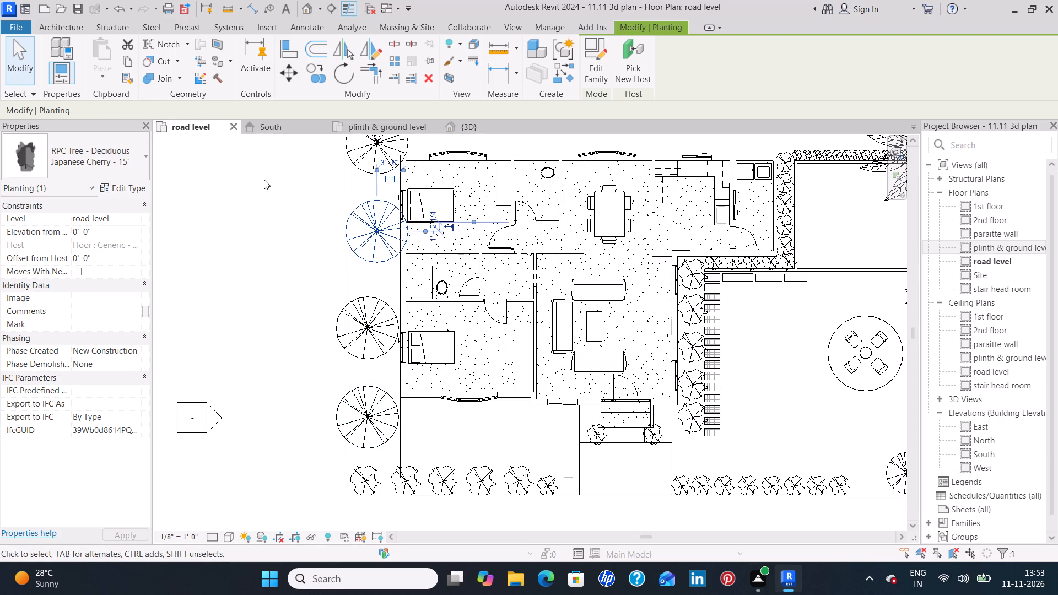
key(Down)
key(Left)
key(Left)
key(Left)
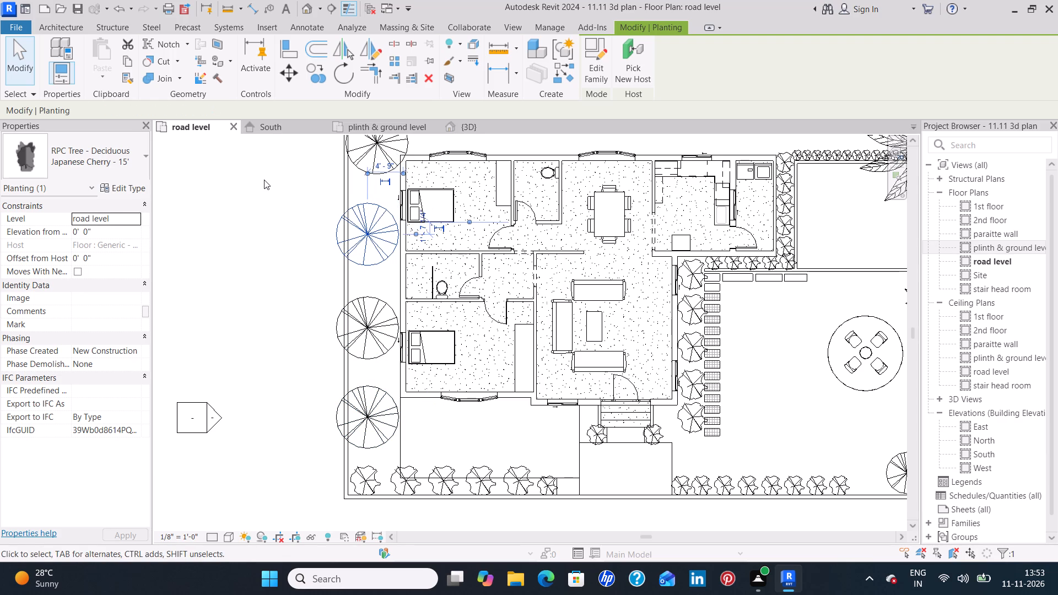
Nudge the Japanese Cherry at the rear corner to 4'-4" from the house and 3'-7" from the rear boundary wall.
middle_drag(299, 172, 275, 323)
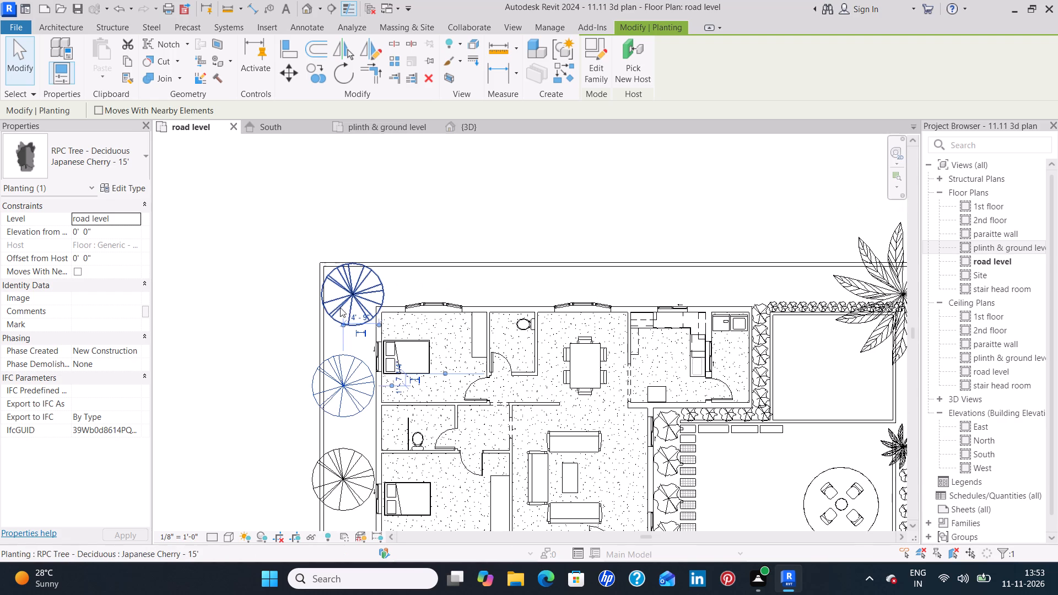
click(351, 303)
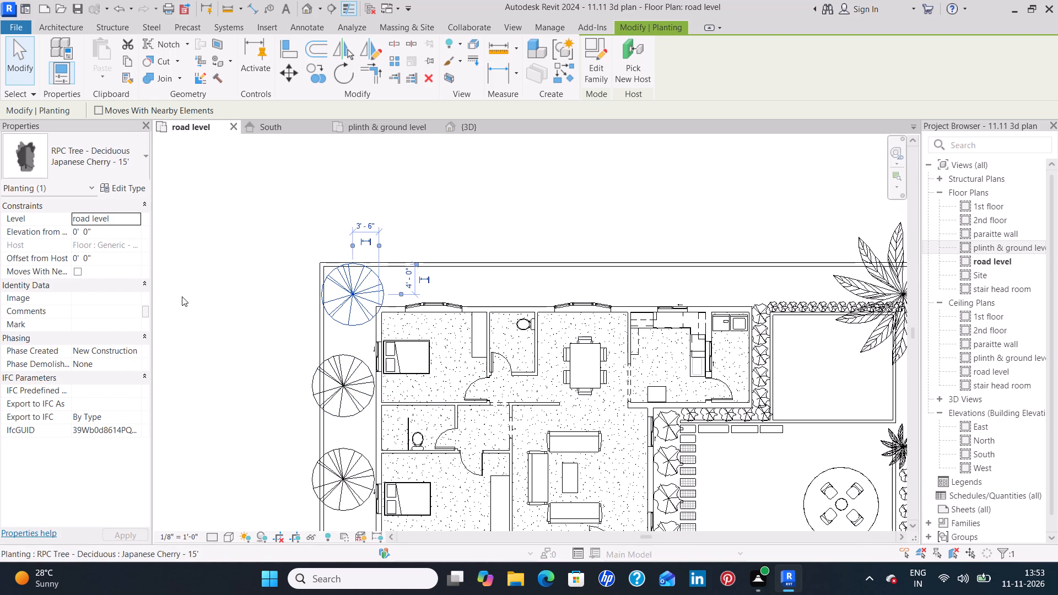
key(Left)
key(Left)
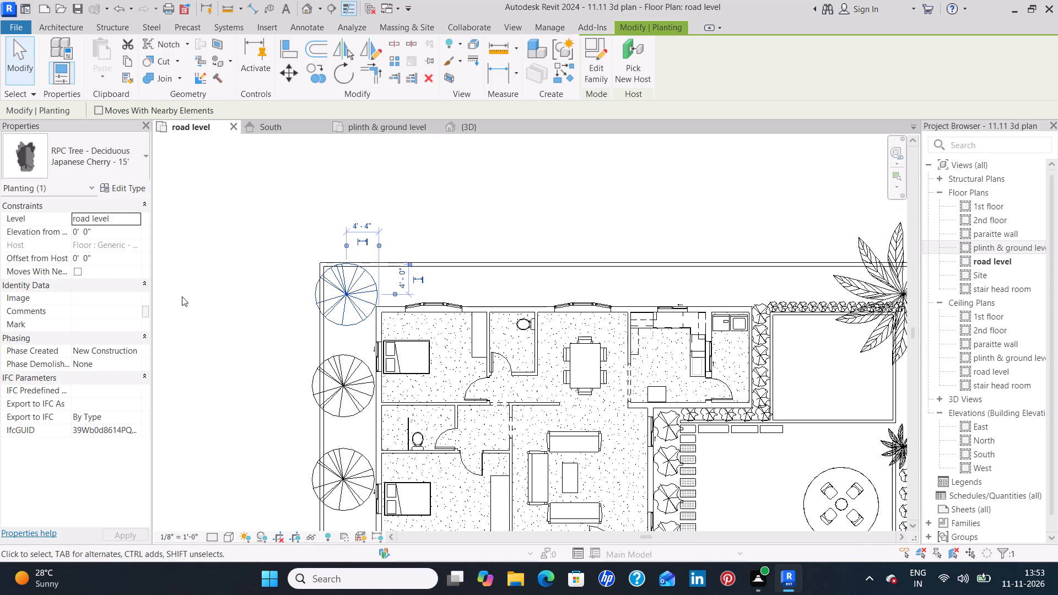
key(Up)
key(Up)
key(Down)
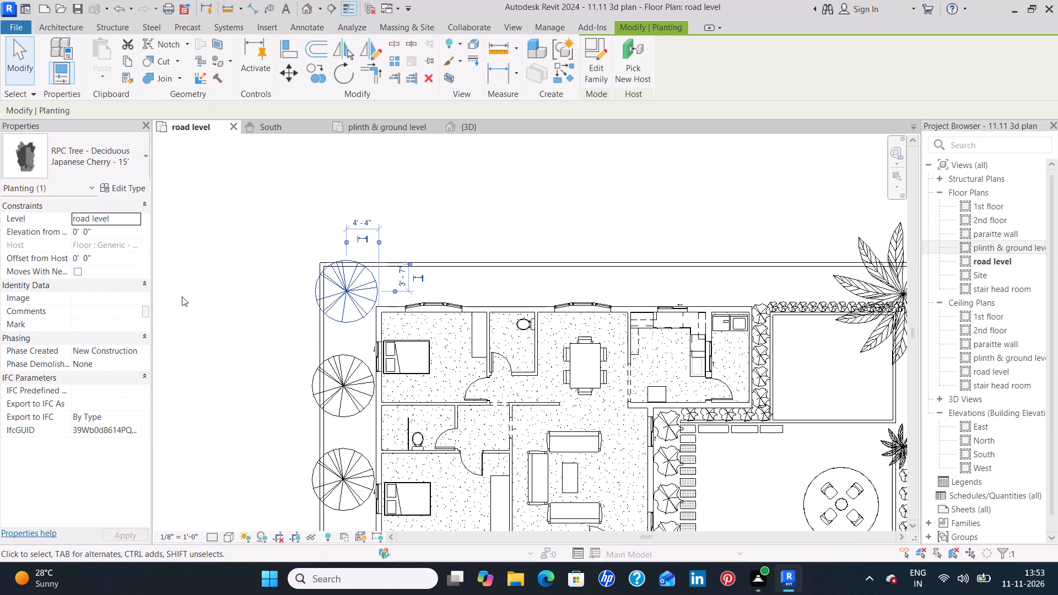
click(187, 295)
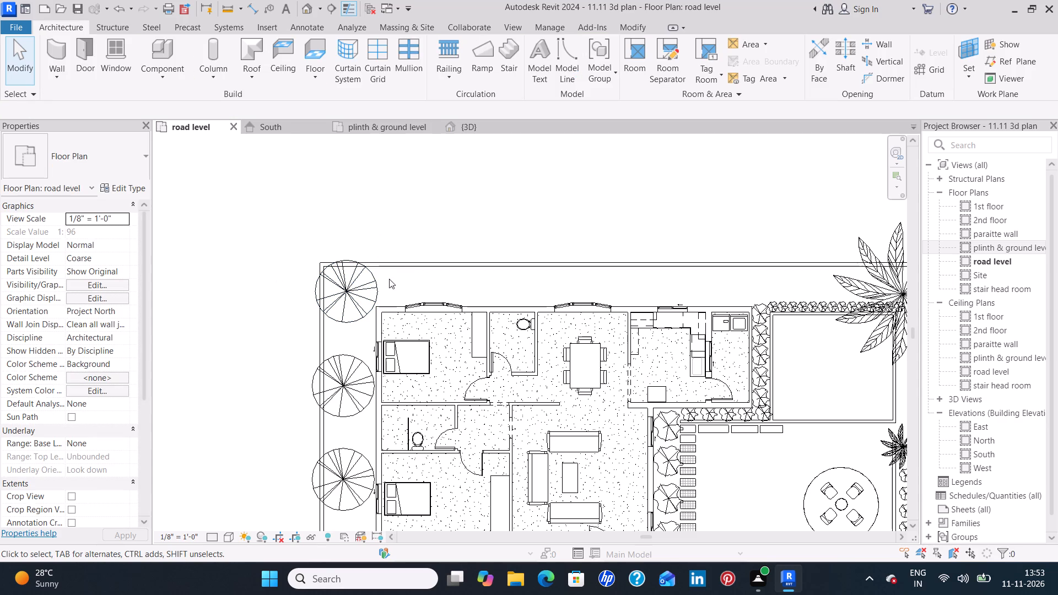
Examine the row of side-strip cherries and the front entrance planting in the 3D view.
middle_drag(577, 283, 500, 295)
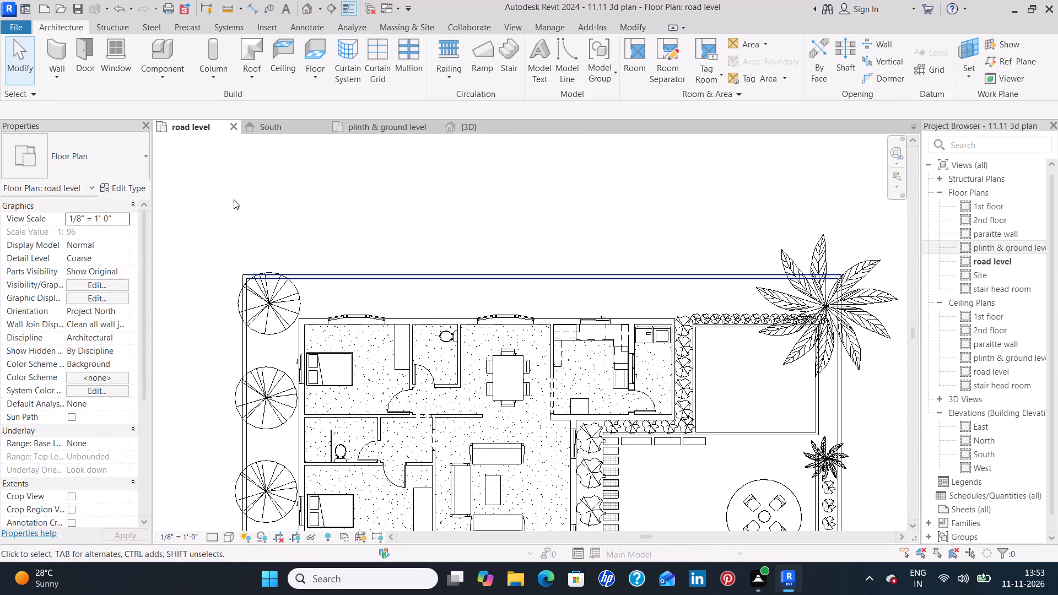
scroll(433, 234, down, 3)
click(490, 134)
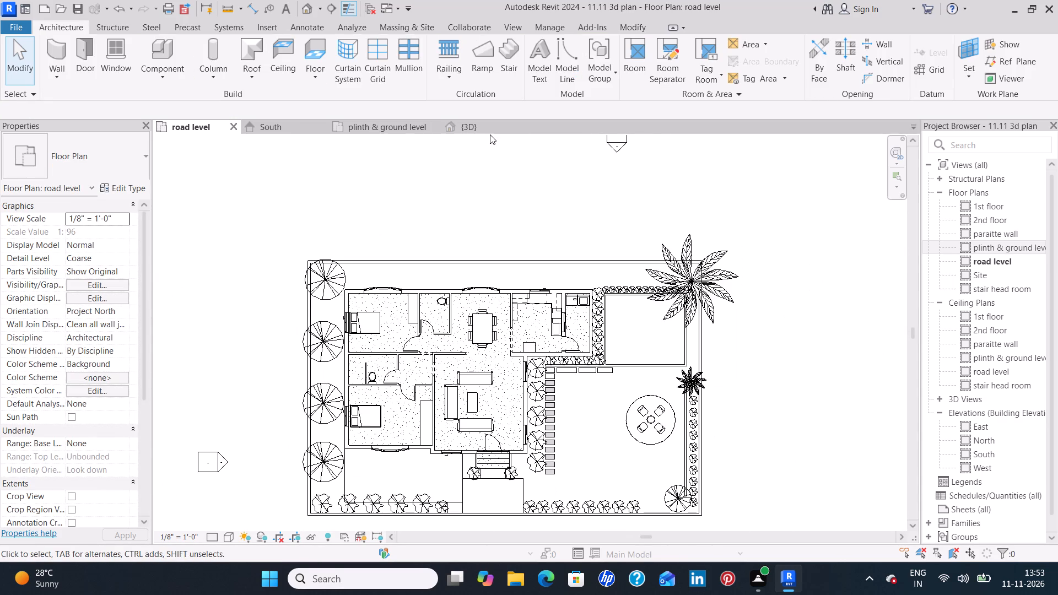
click(481, 132)
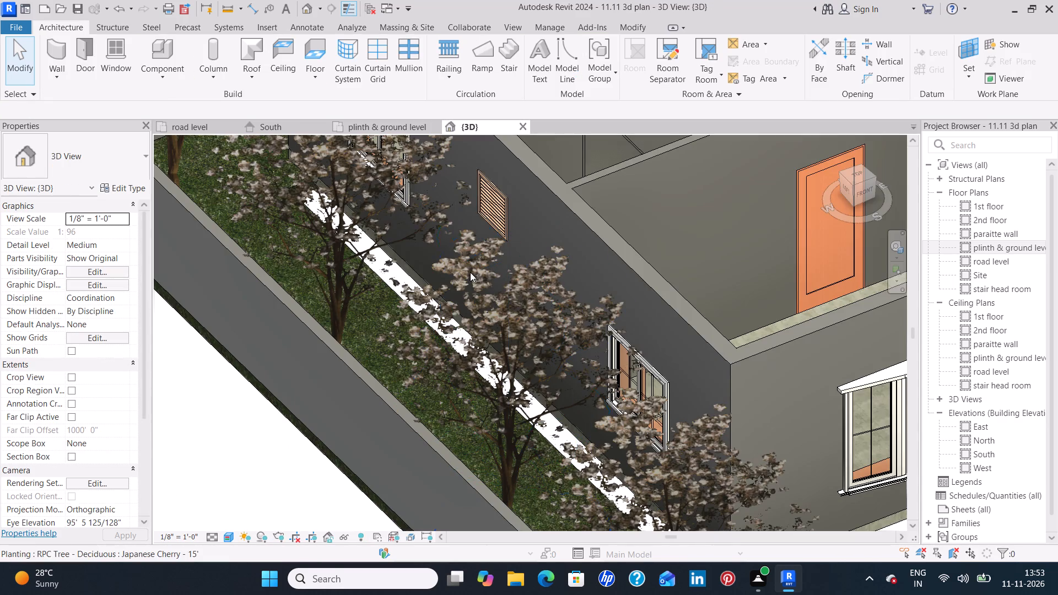
scroll(493, 315, down, 8)
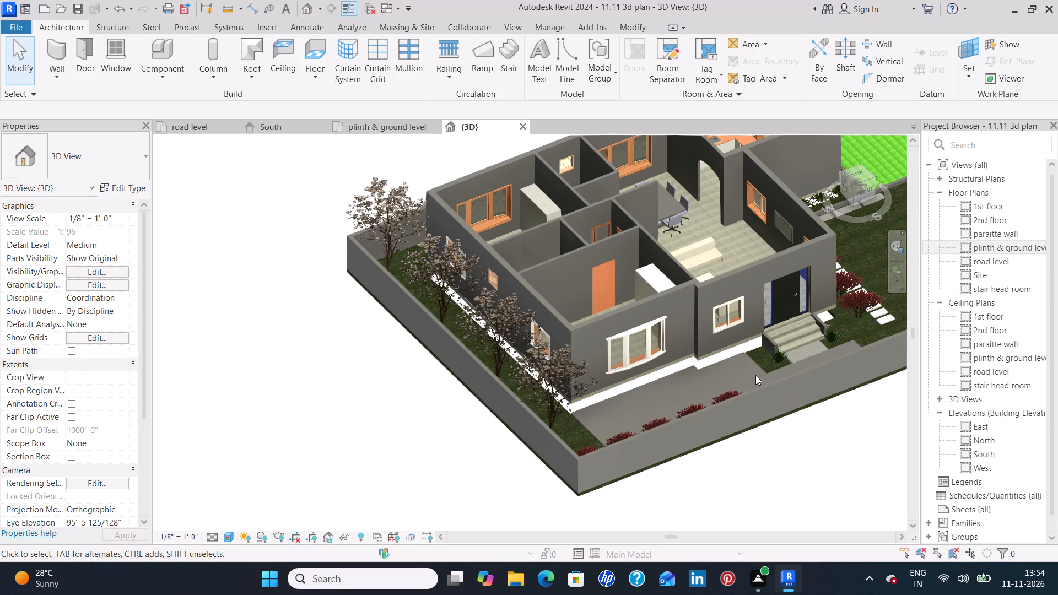
scroll(755, 375, down, 1)
shift+middle_drag(811, 404, 706, 372)
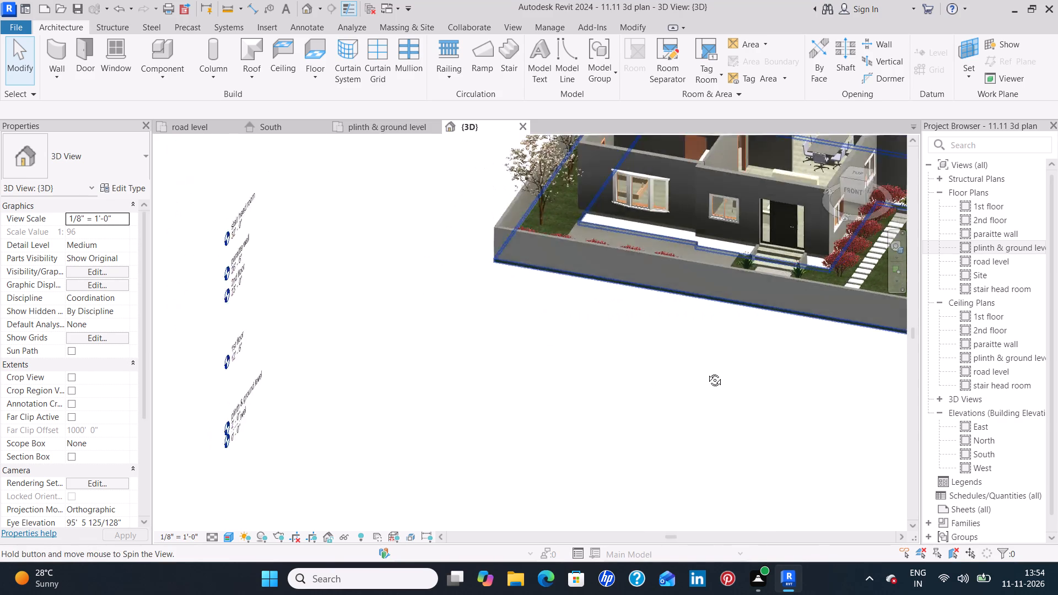
shift+middle_drag(706, 372, 781, 434)
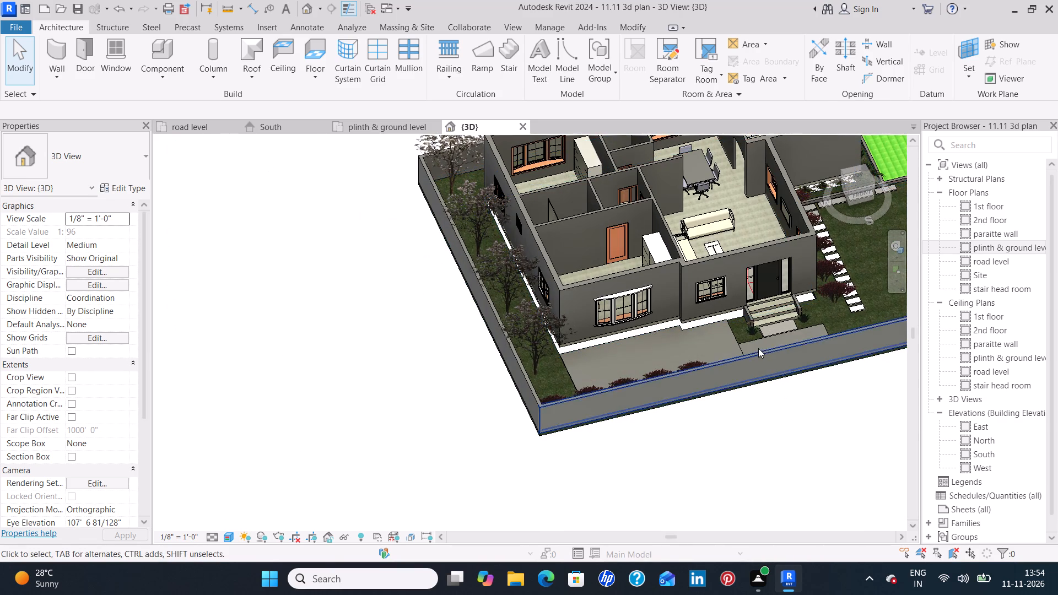
scroll(758, 348, up, 3)
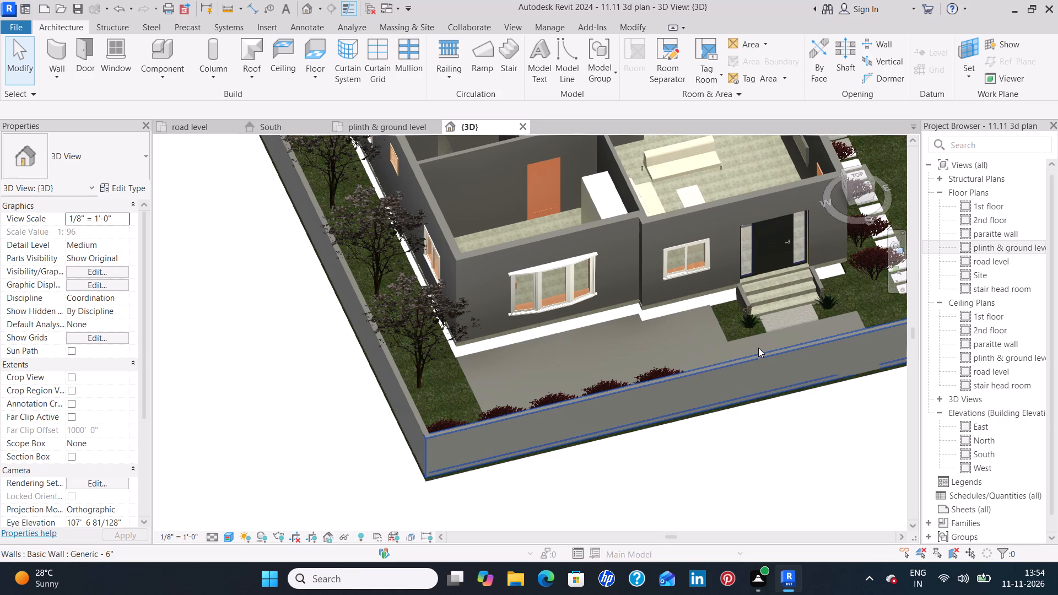
From the road level plan, start loading a component family and browse to the 2019 folder inside SHUBHAM CITY.
click(185, 125)
middle_drag(621, 487, 587, 398)
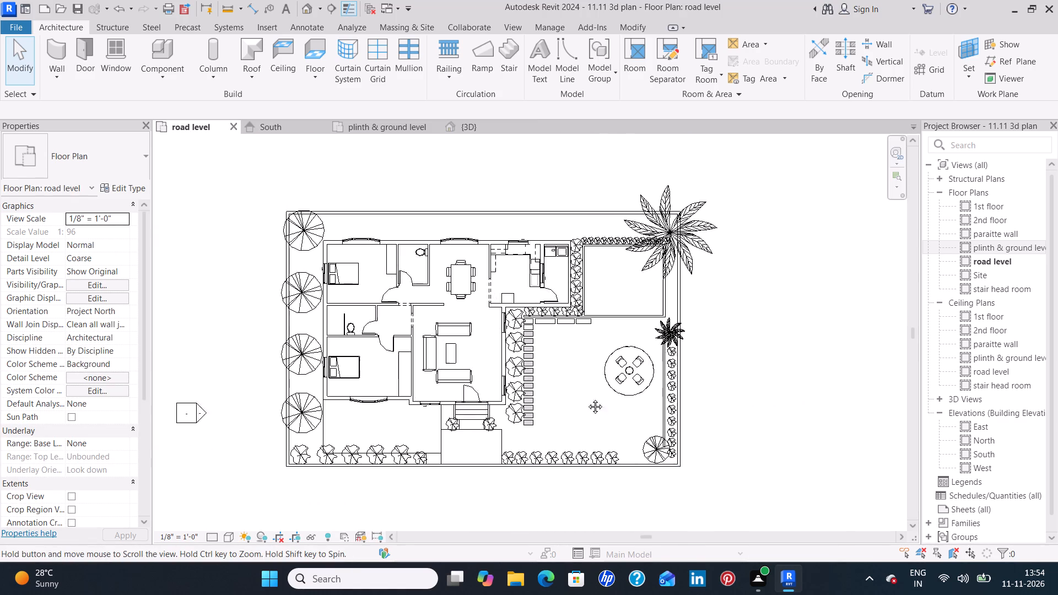
middle_drag(587, 398, 555, 294)
scroll(414, 256, up, 11)
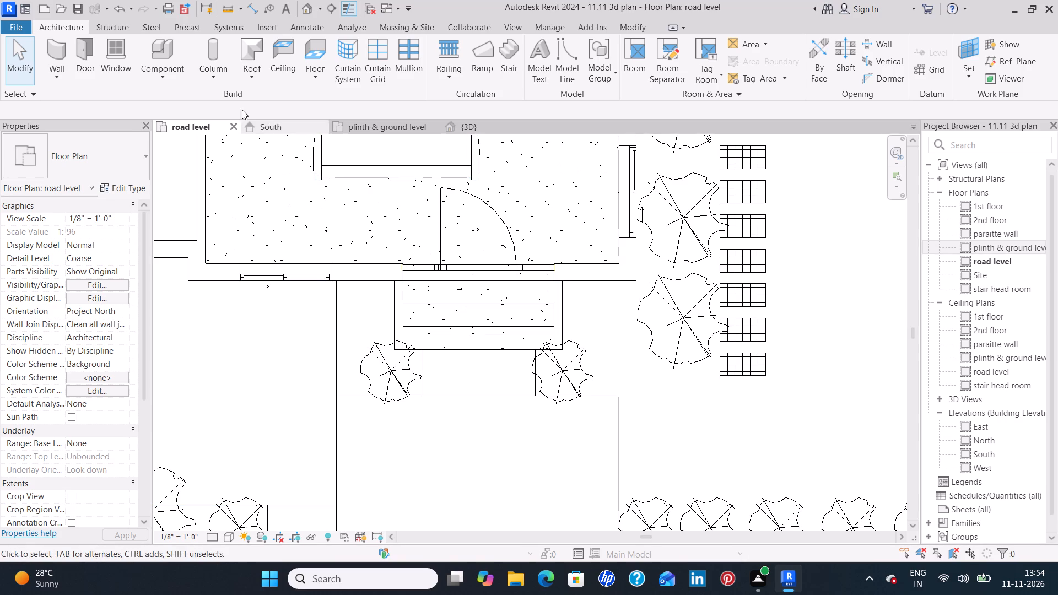
click(163, 48)
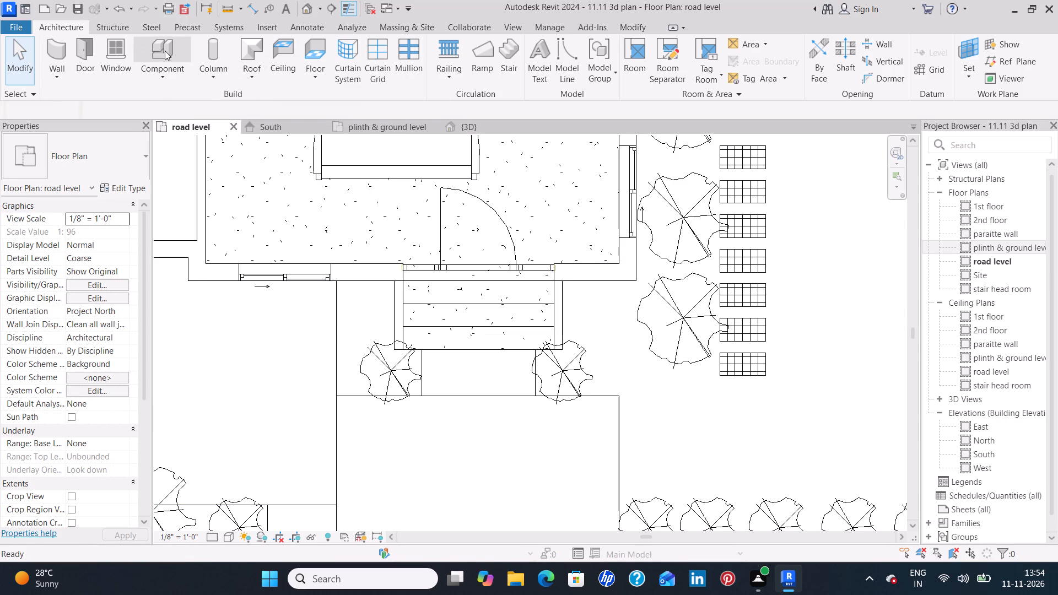
click(592, 72)
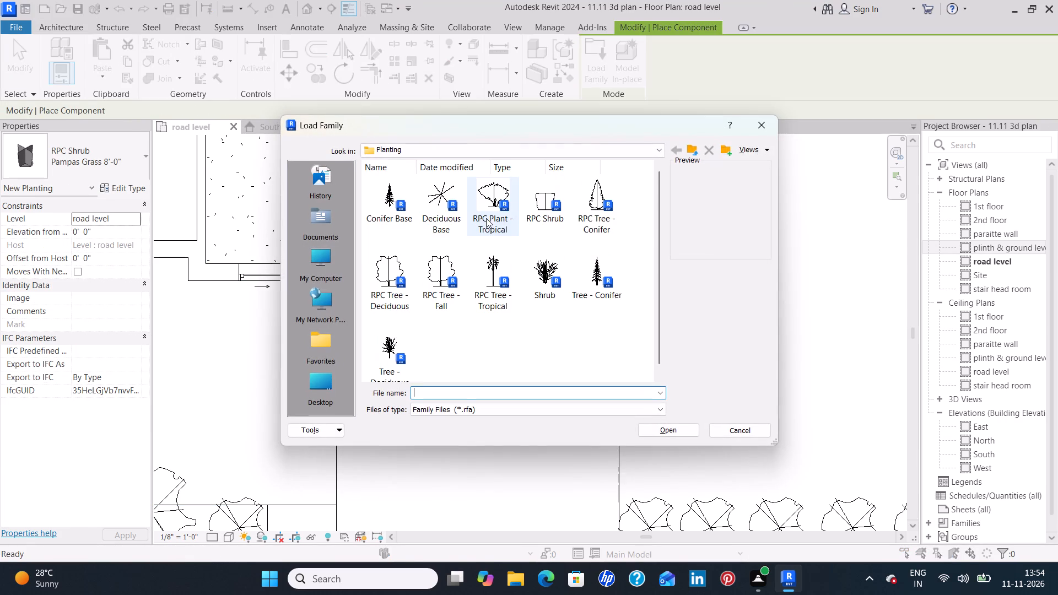
click(633, 146)
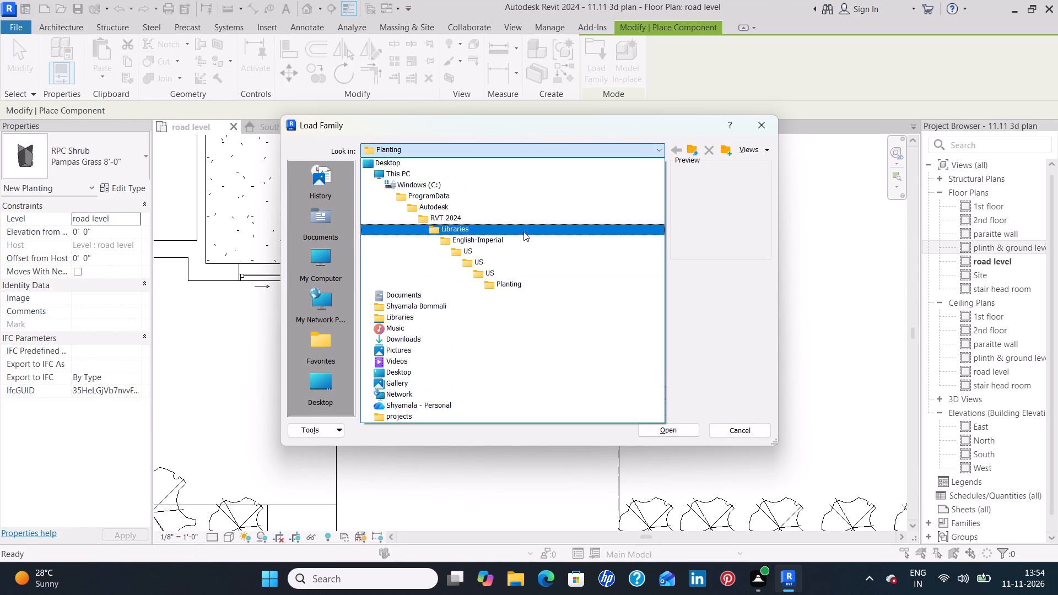
click(519, 249)
double_click(446, 219)
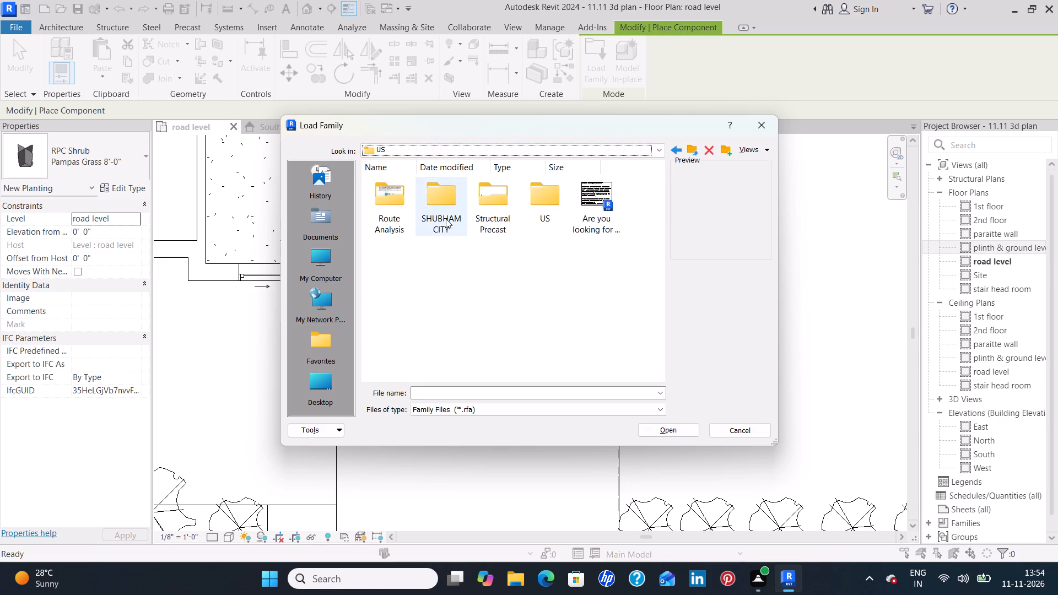
double_click(403, 215)
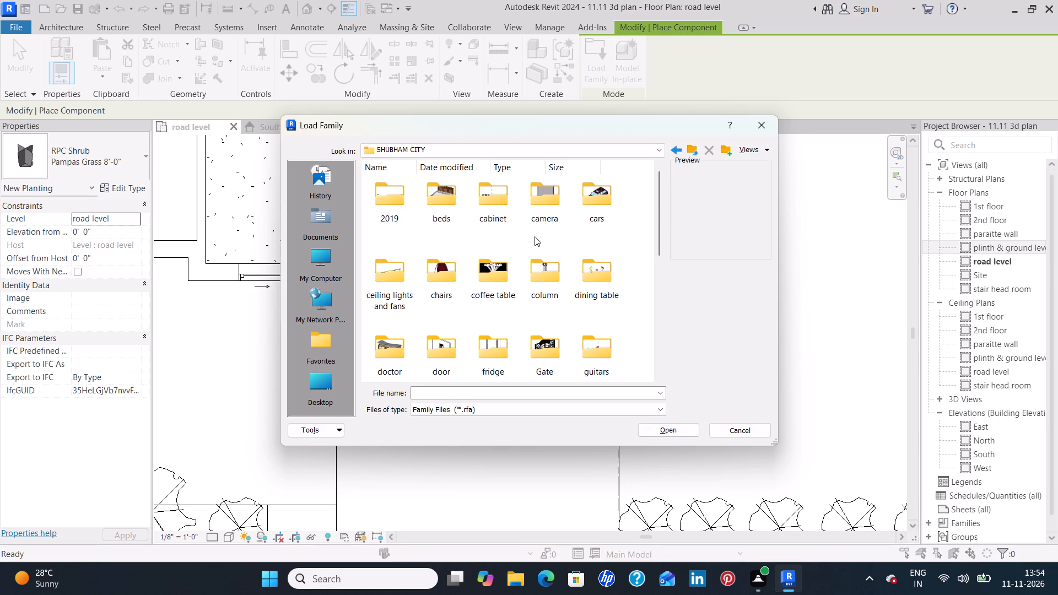
double_click(398, 209)
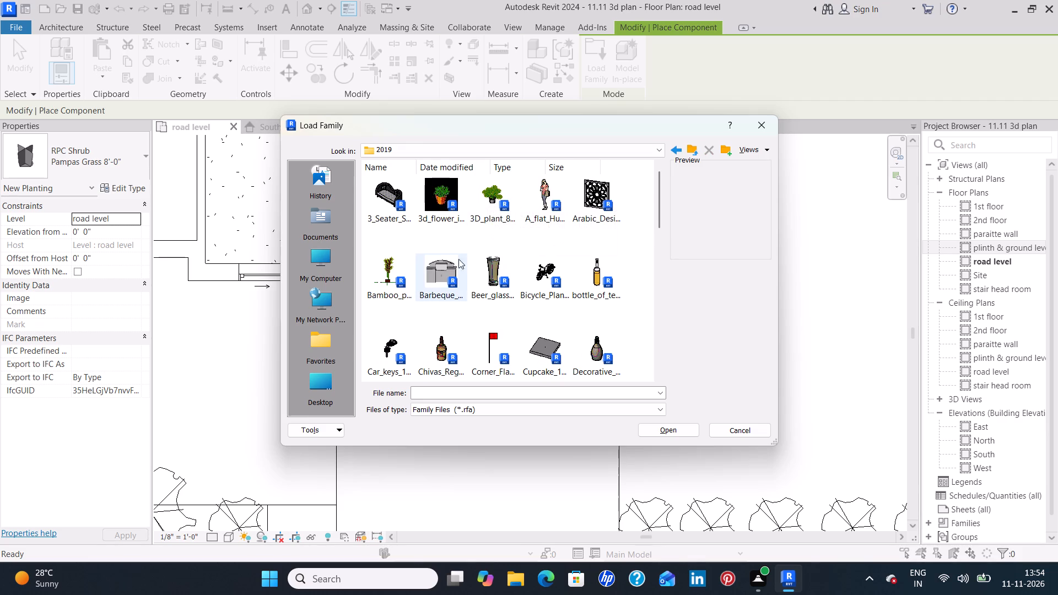
Find and select the Tall_Concrete_Planter_with_Plant_18792 family in the 2019 folder for loading.
scroll(514, 253, down, 1)
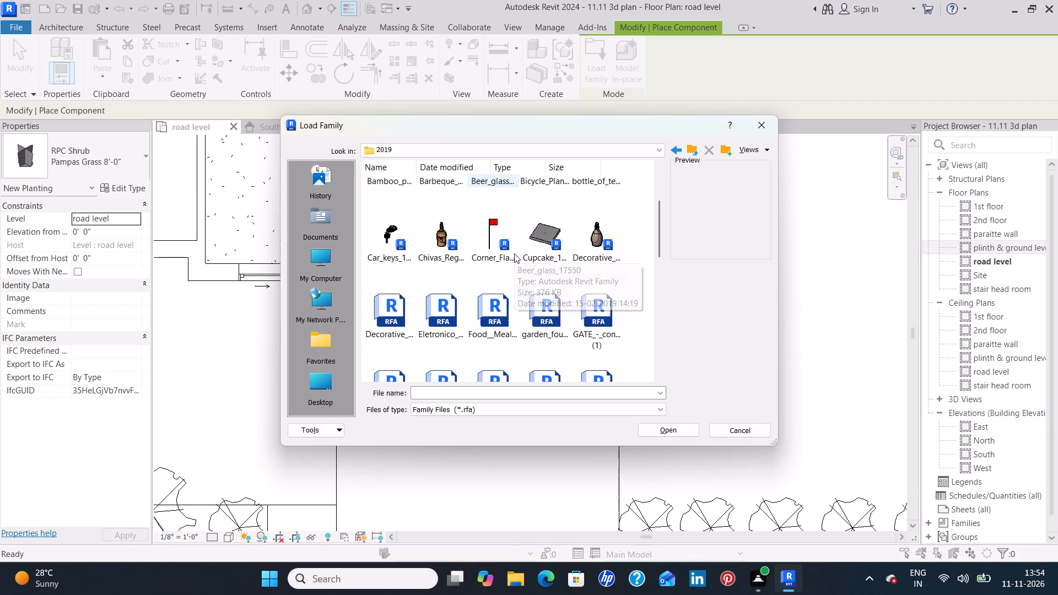
scroll(514, 253, down, 2)
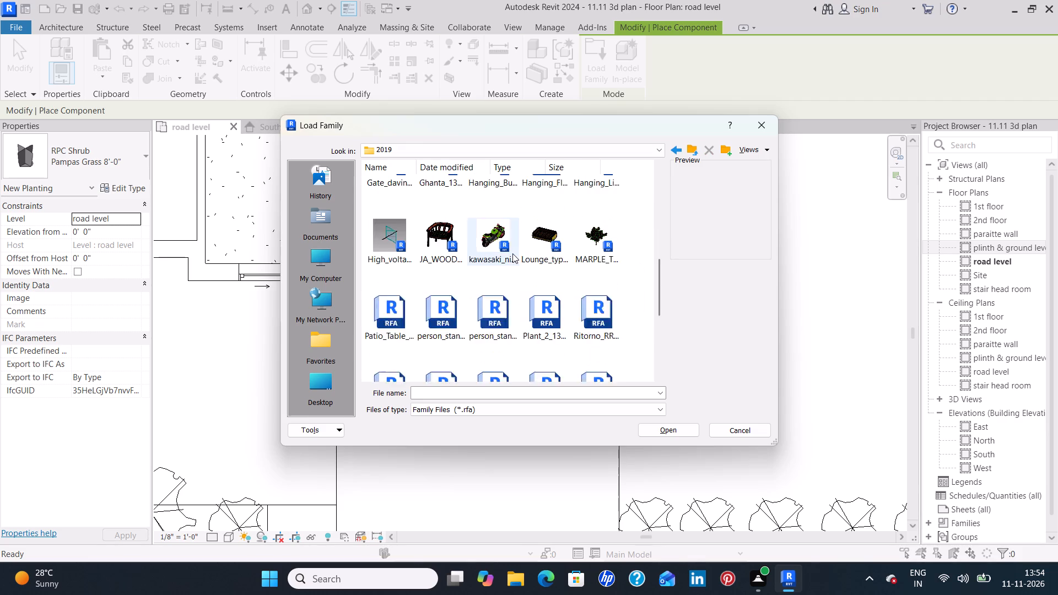
scroll(512, 253, down, 1)
scroll(511, 254, up, 1)
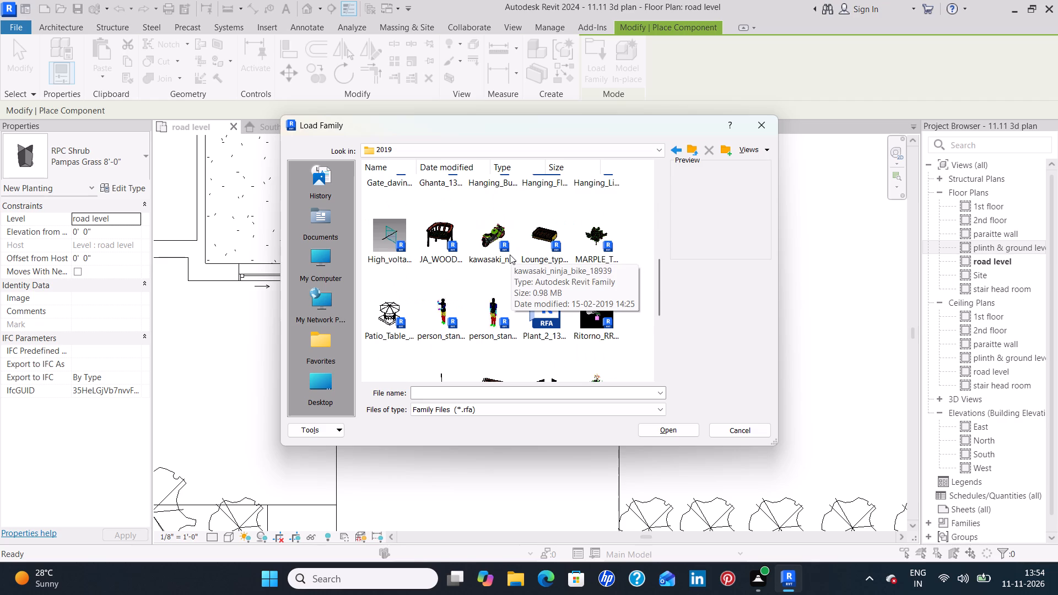
scroll(509, 255, down, 1)
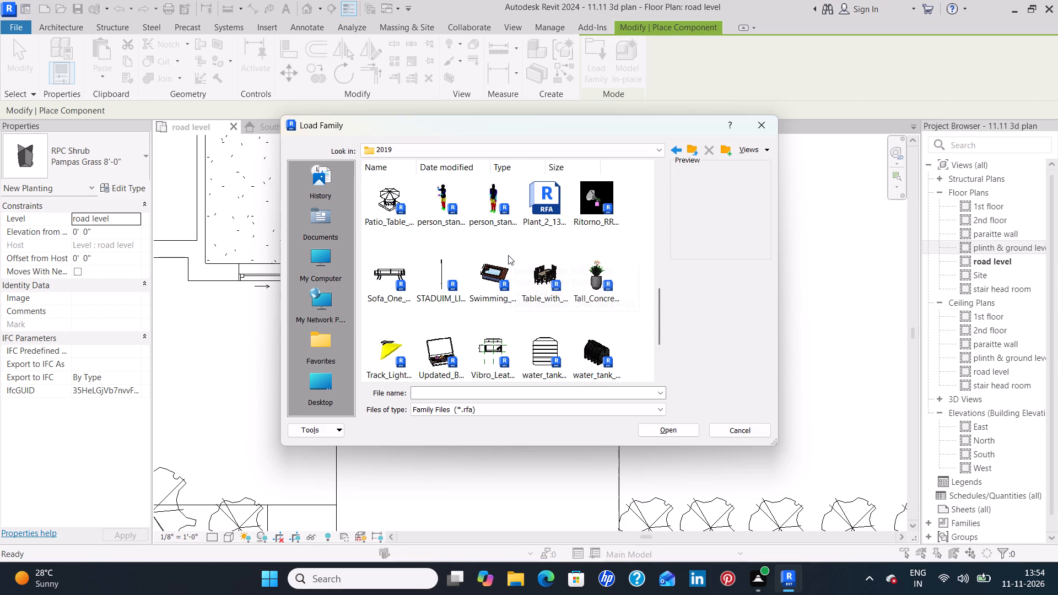
click(597, 274)
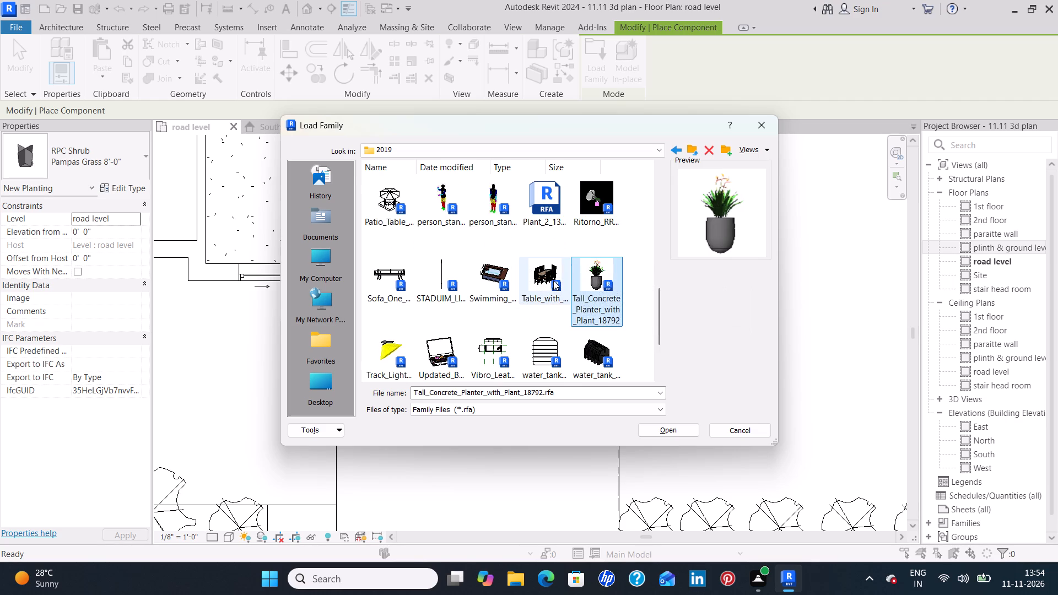
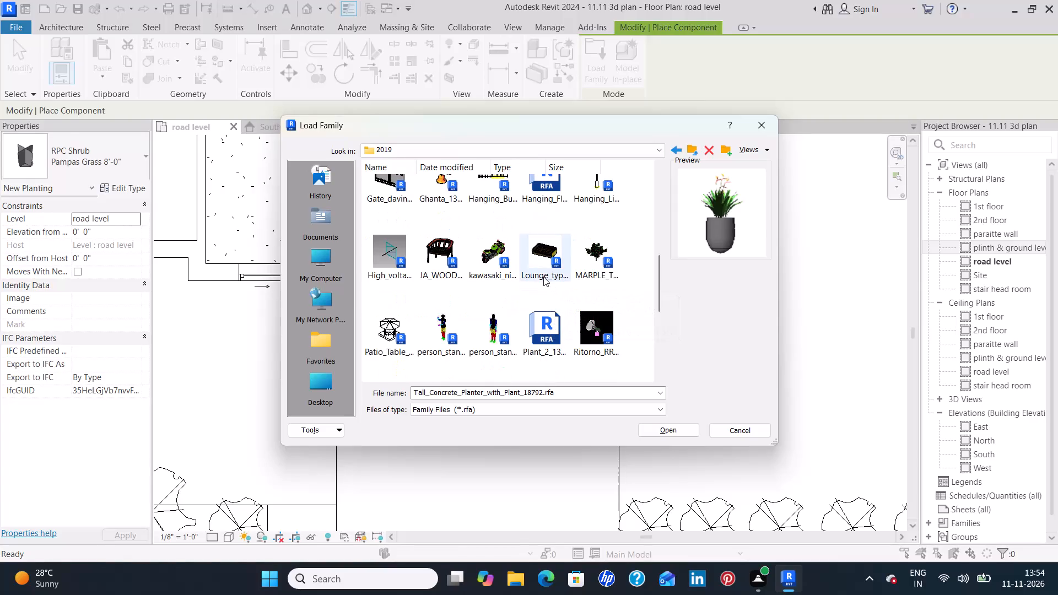
Switch to the tree and plant folder inside SHUBHAM CITY and load the 3D_Flower_-_Lilly2_8165 family instead.
click(691, 154)
scroll(541, 235, down, 1)
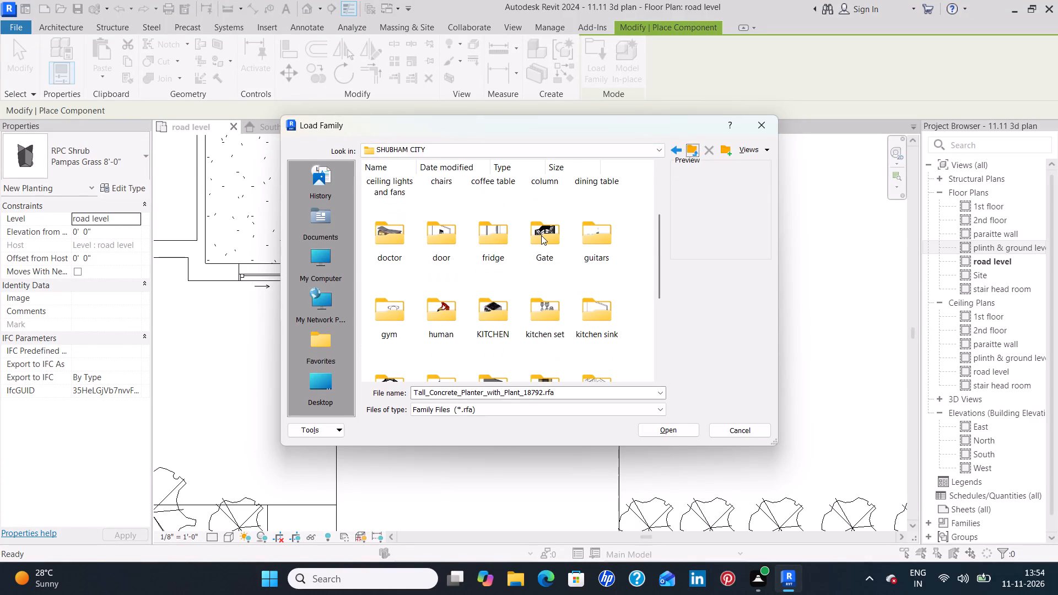
scroll(541, 235, down, 2)
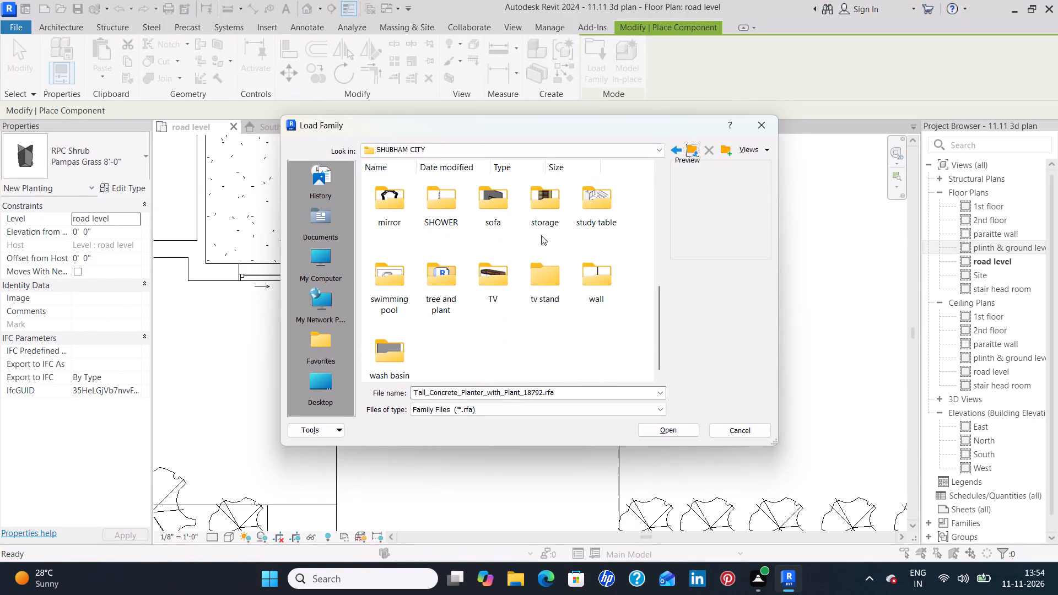
double_click(435, 273)
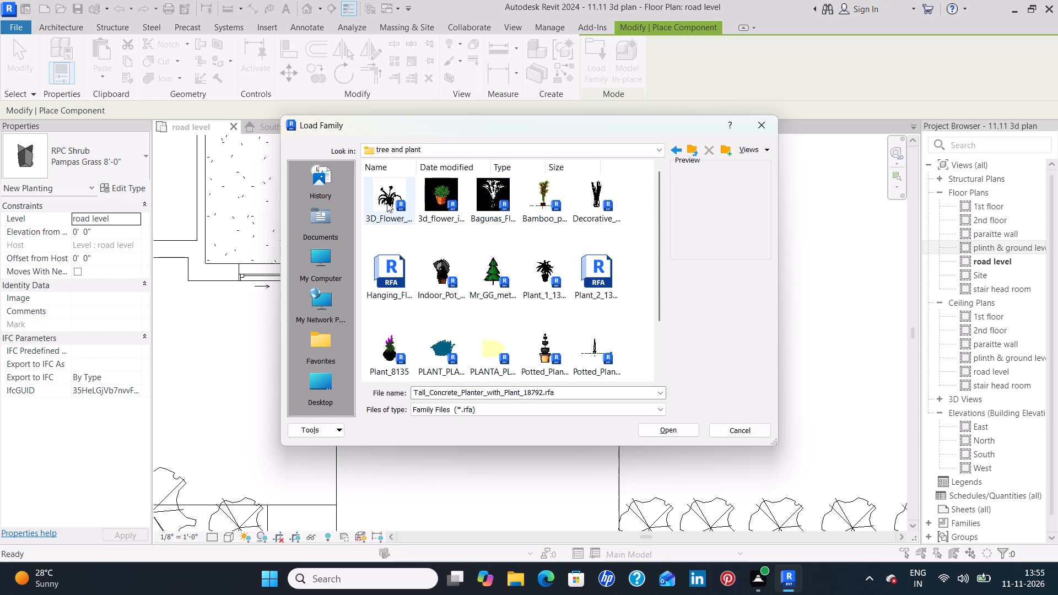
click(387, 203)
click(677, 432)
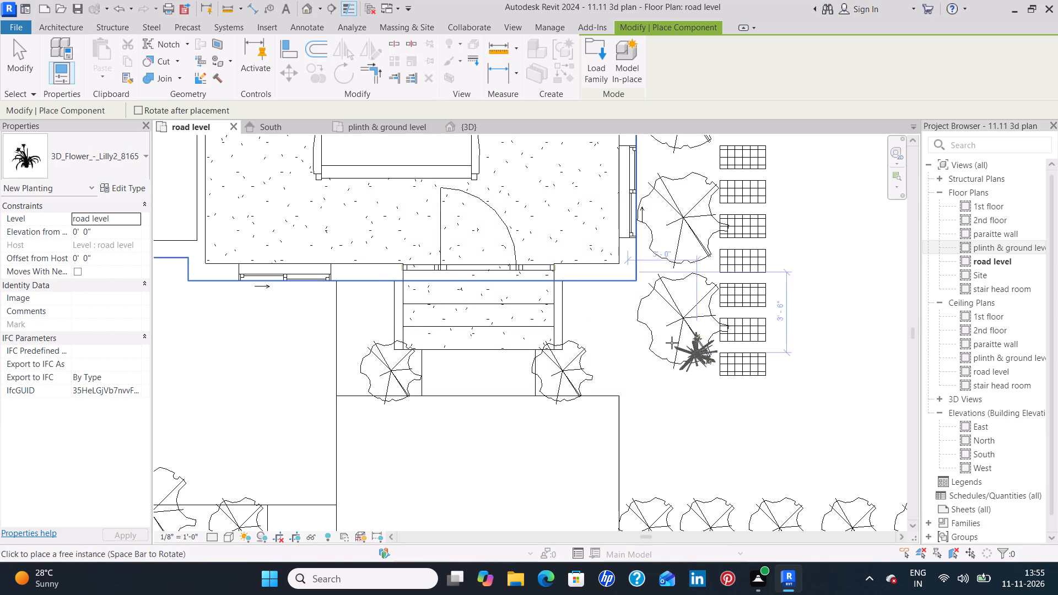
Place four Lilly2 flower plants beside the front entrance steps, on the side facing the stepping-stone path.
click(584, 298)
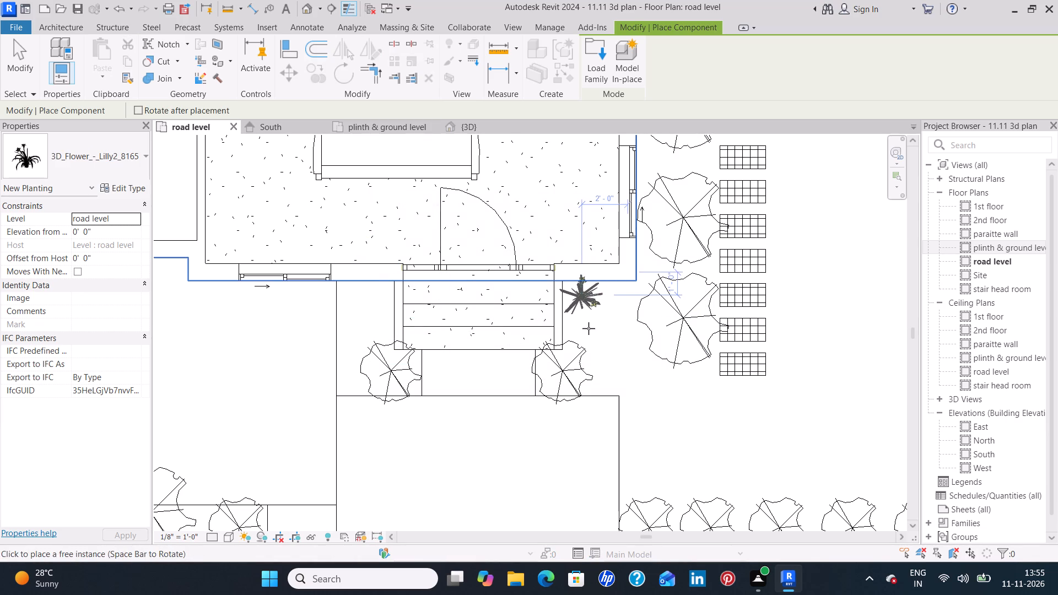
click(582, 331)
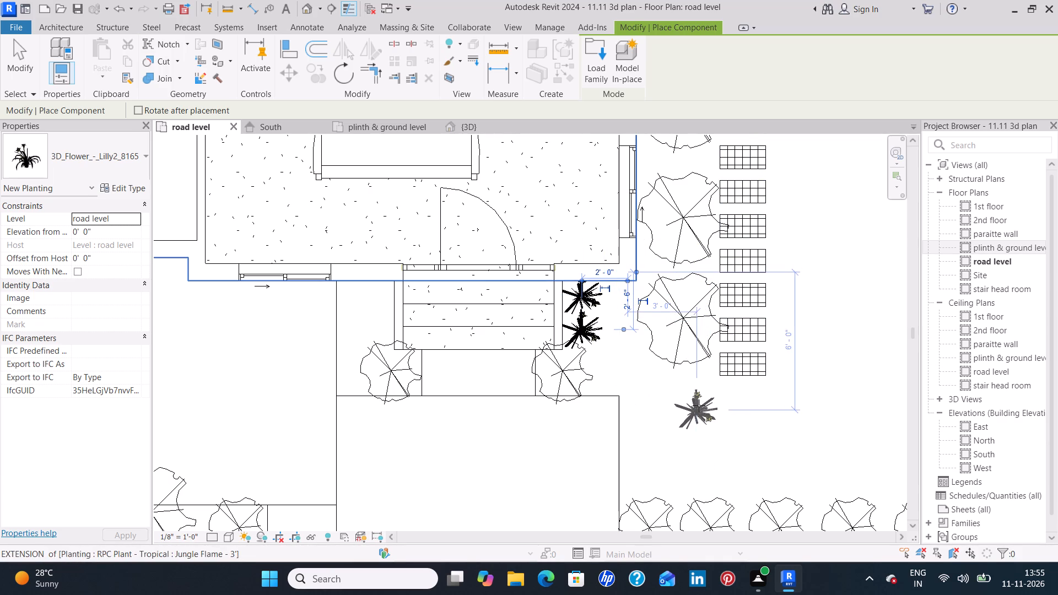
key(Escape)
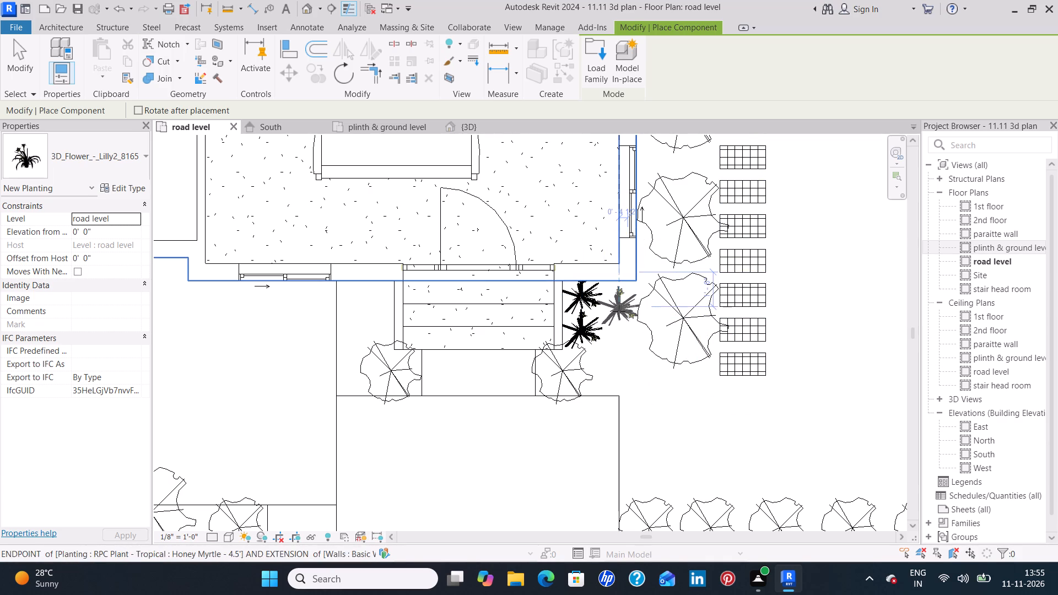
scroll(613, 316, up, 8)
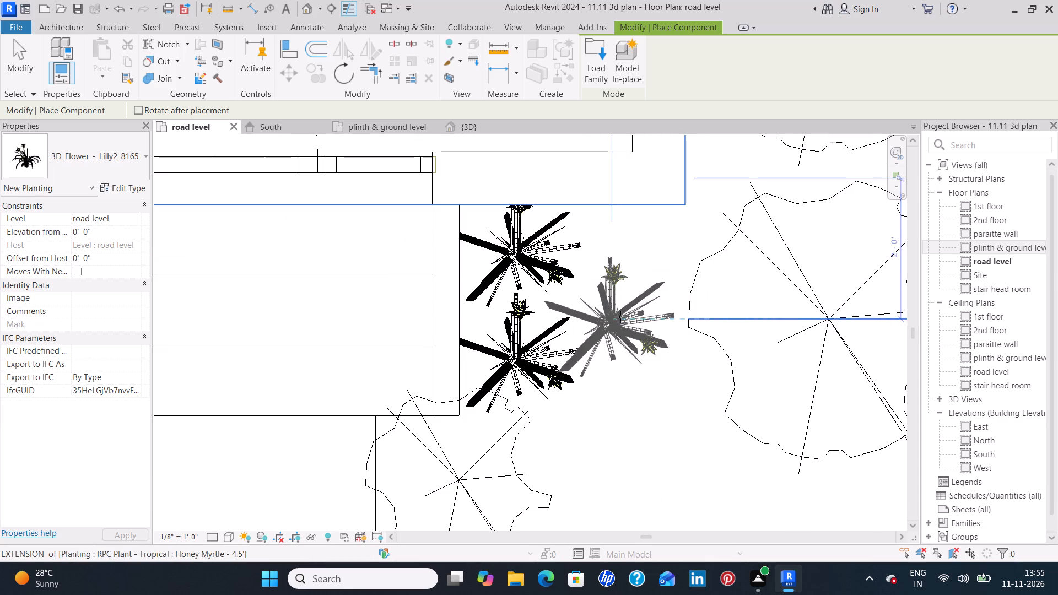
click(620, 299)
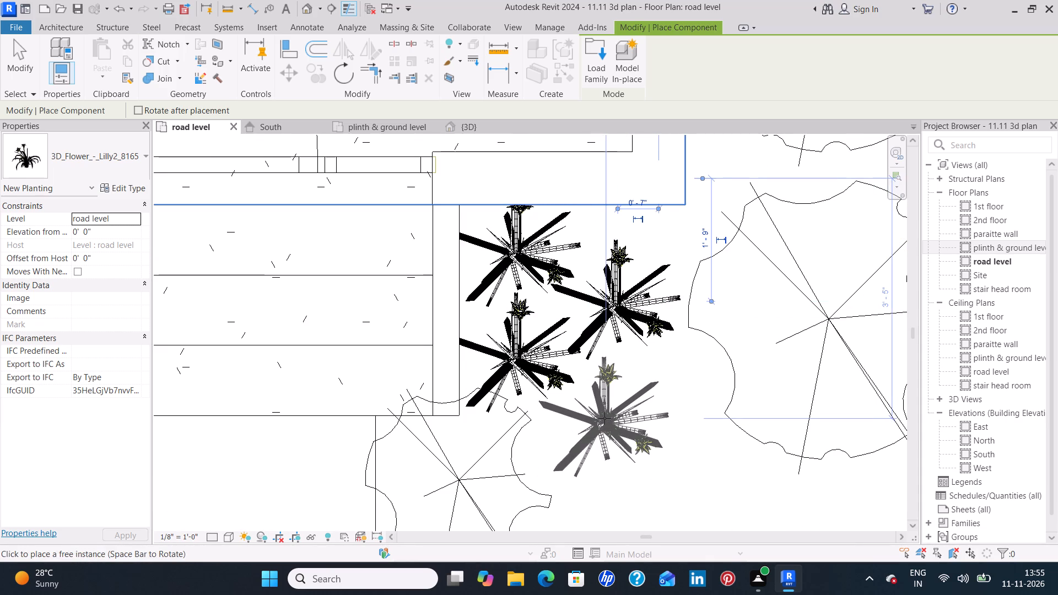
click(604, 418)
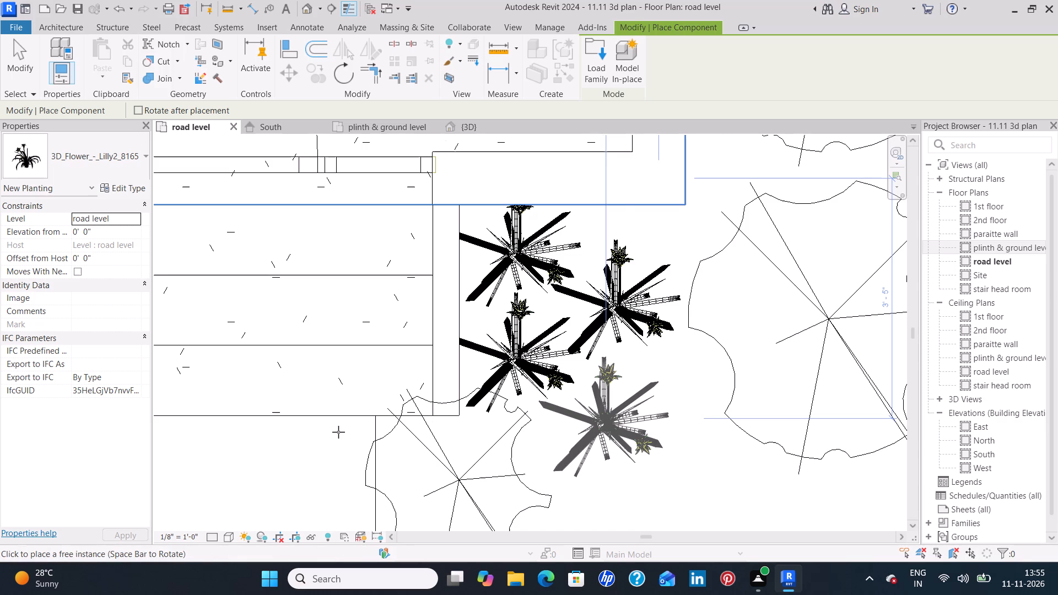
Place three Lilly2 flower plants in a cluster on the opposite side of the front entrance steps, behind the existing shrub.
middle_drag(323, 435, 634, 432)
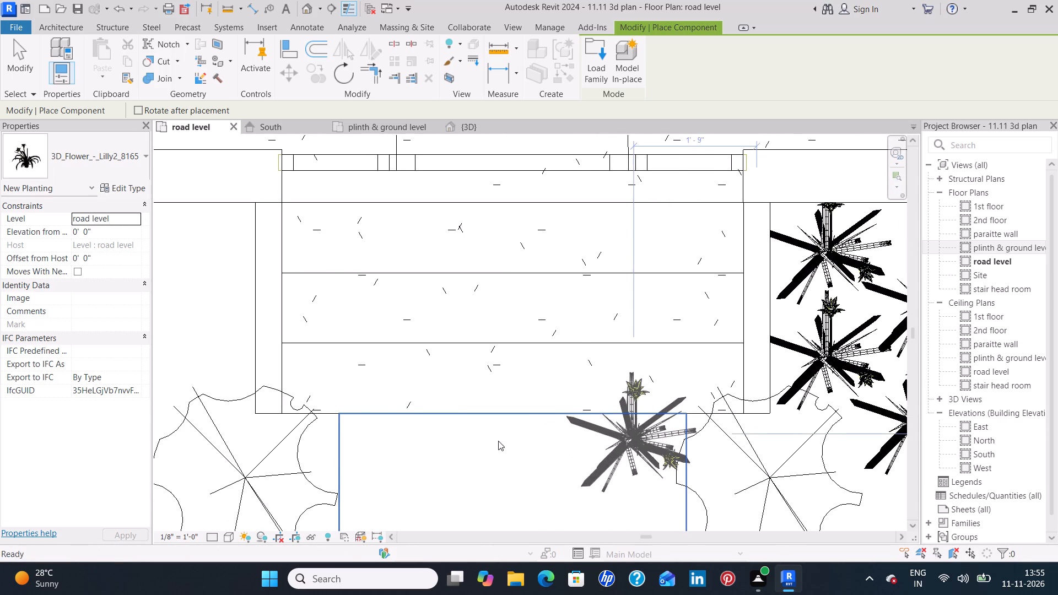
middle_drag(297, 411, 580, 412)
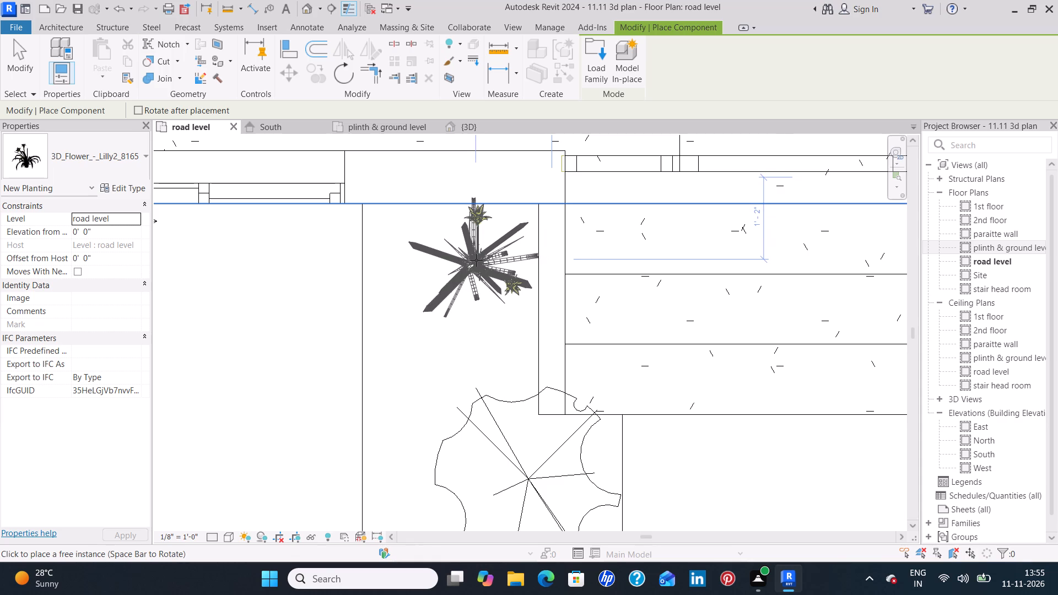
click(476, 260)
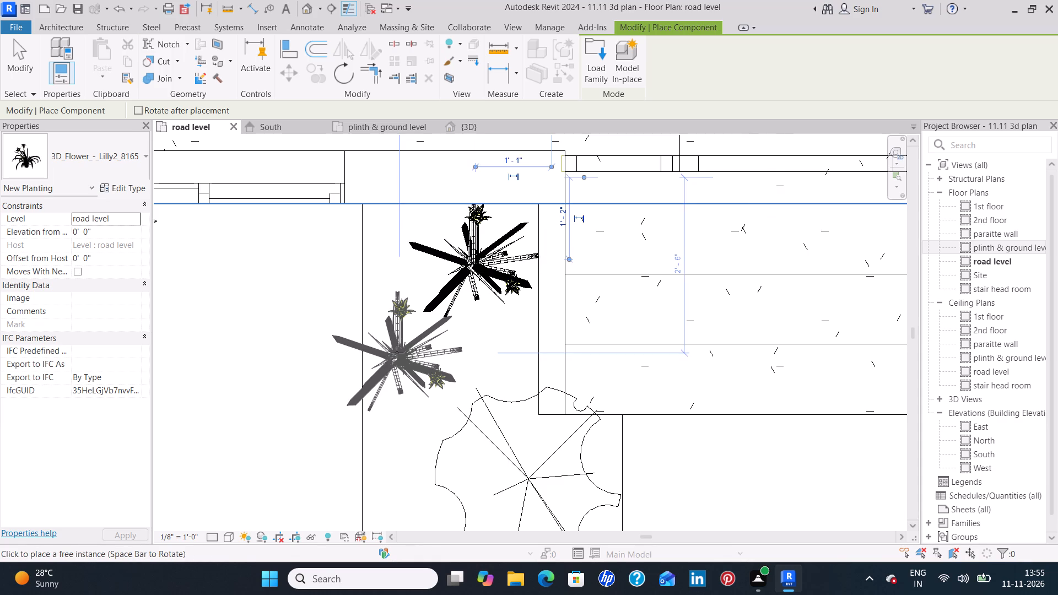
click(397, 353)
click(500, 363)
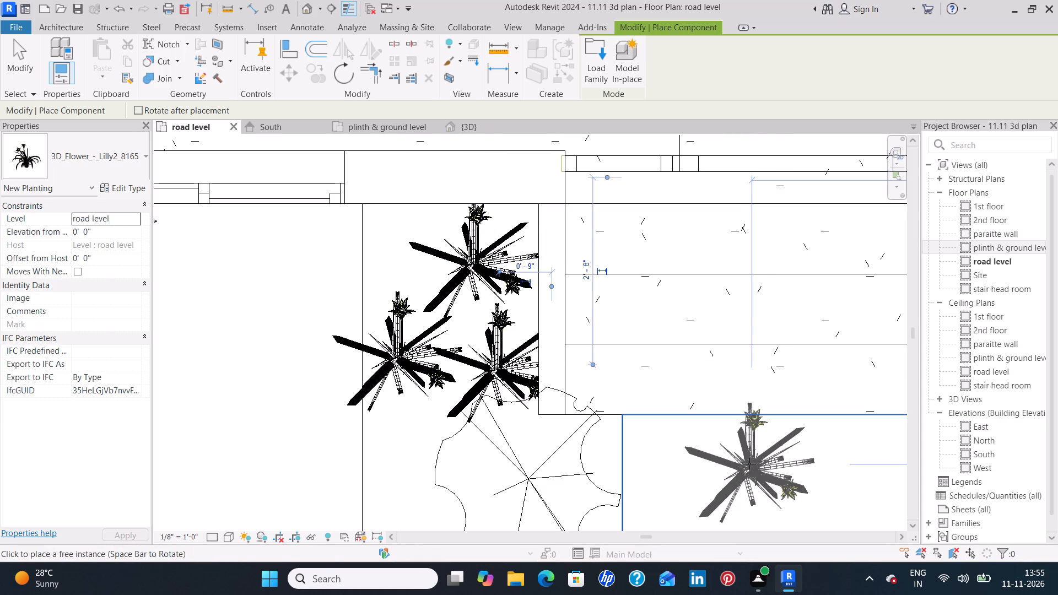
Place four Lilly2 flower plants along the side strip, in the gaps between the cherry trees beside the stepping stones.
scroll(742, 463, down, 3)
middle_drag(727, 431, 656, 259)
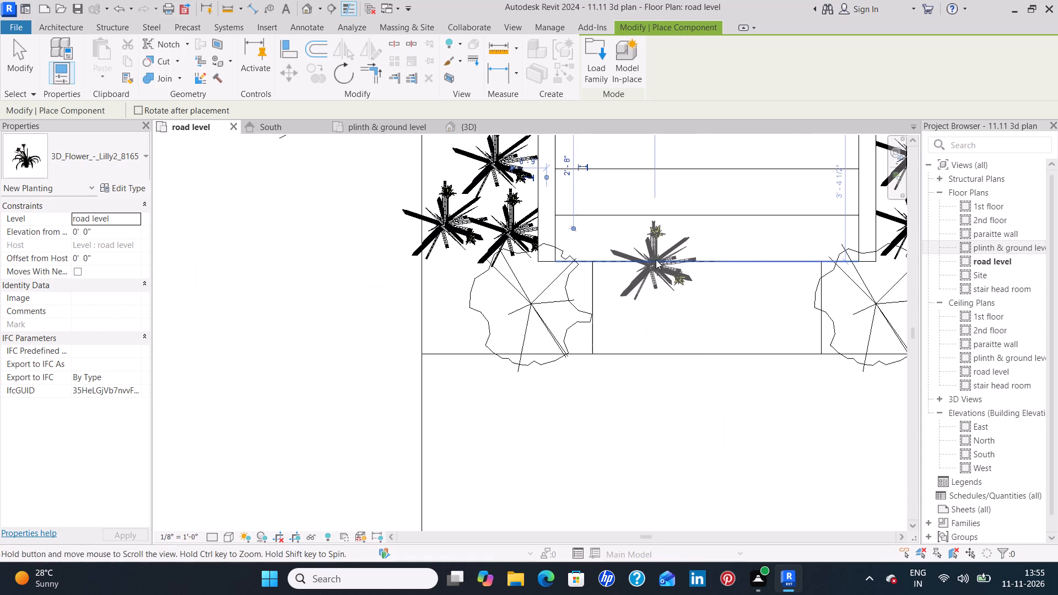
scroll(747, 390, down, 4)
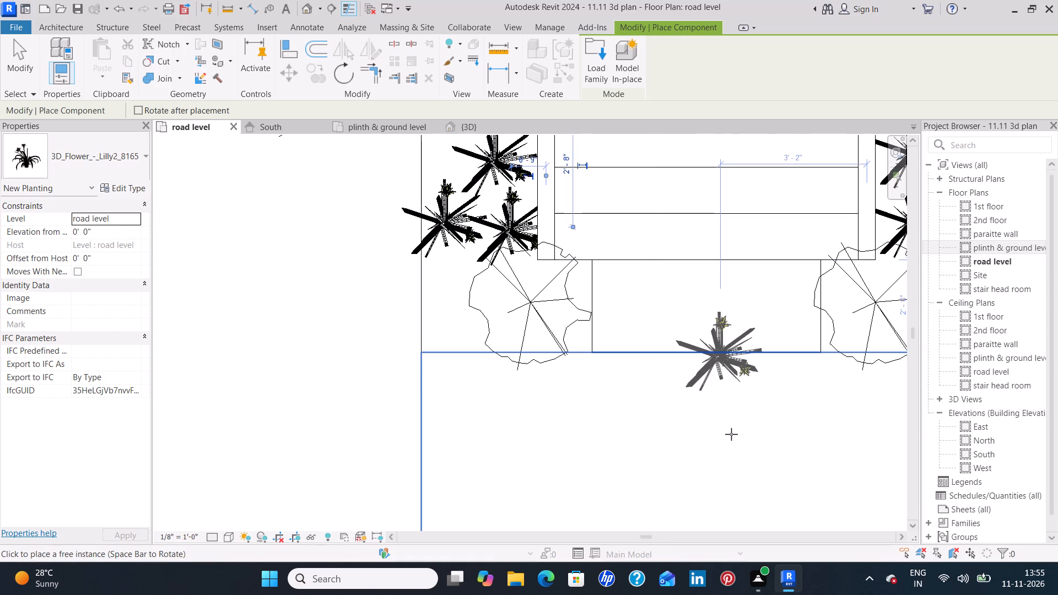
scroll(731, 434, down, 2)
middle_drag(702, 407, 643, 280)
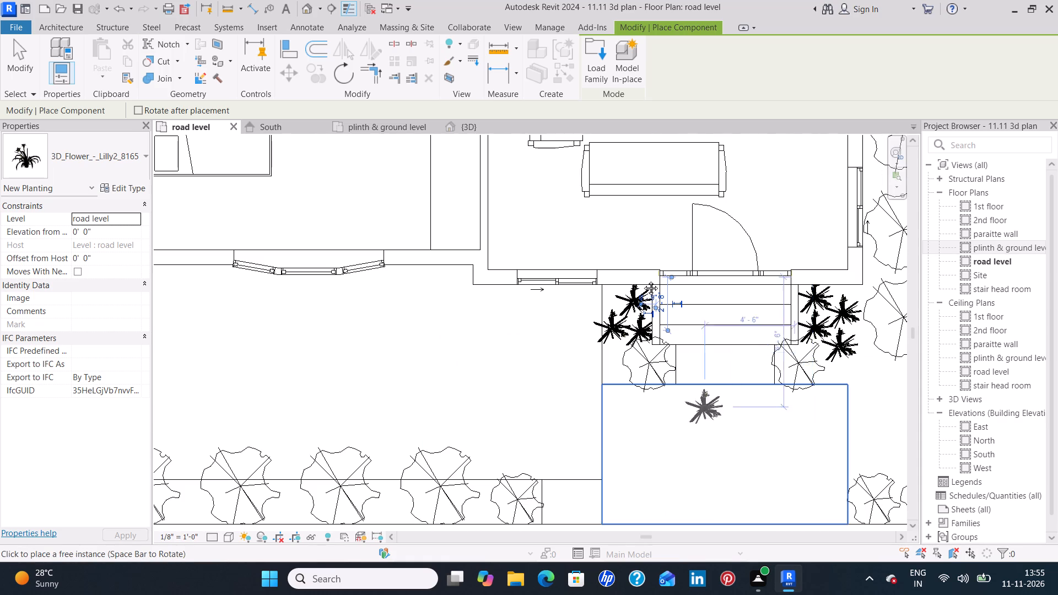
middle_drag(643, 280, 623, 264)
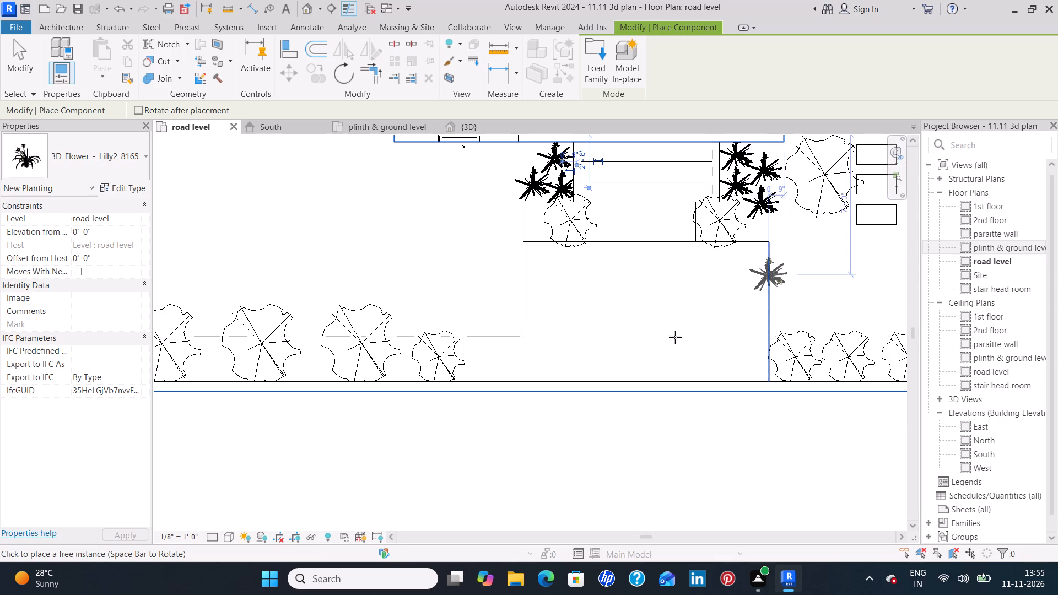
middle_drag(811, 270, 730, 424)
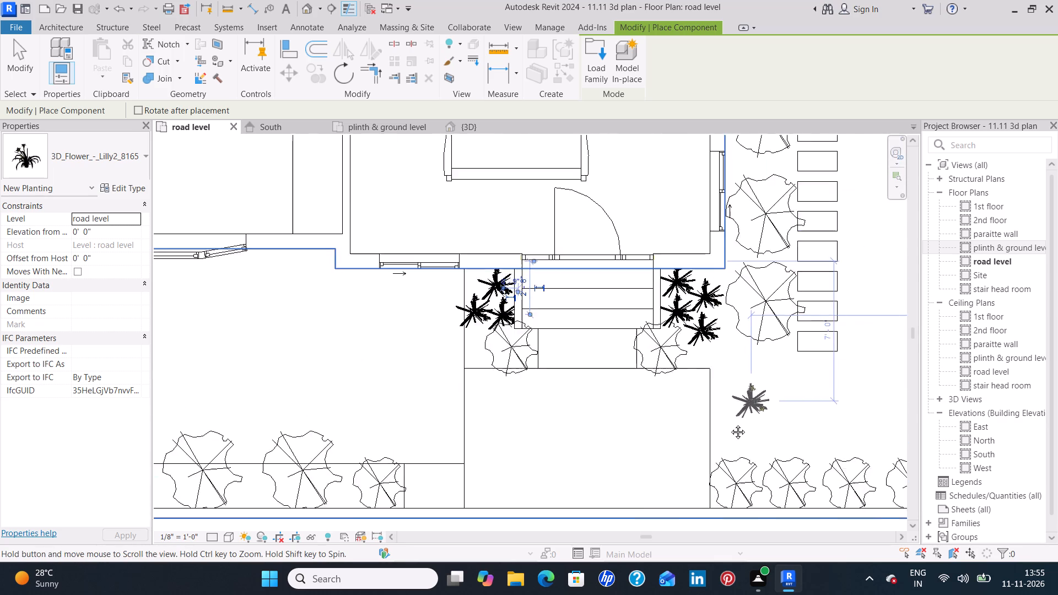
middle_drag(730, 424, 699, 452)
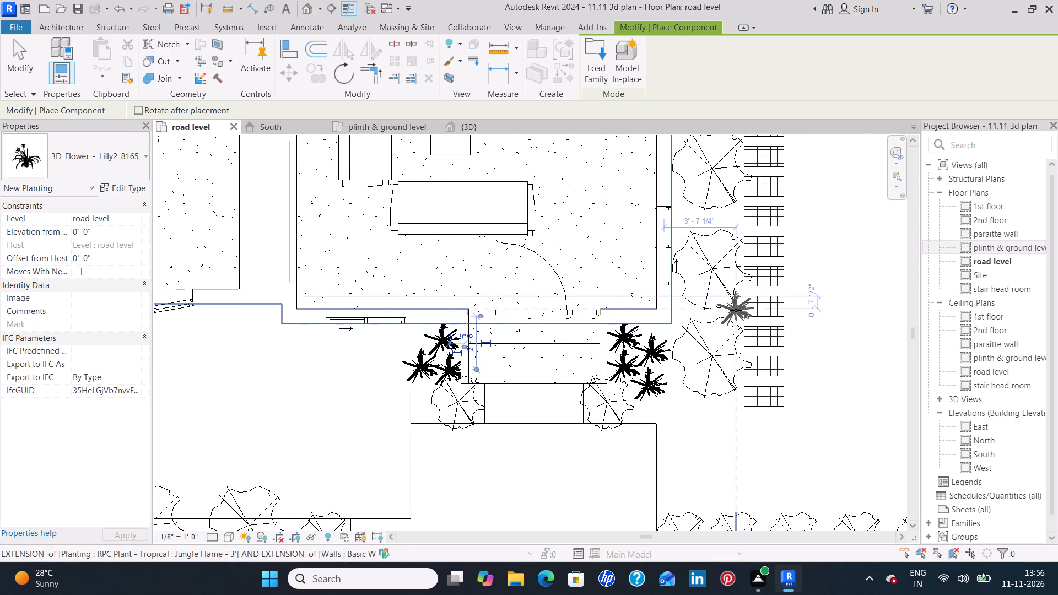
scroll(736, 315, up, 8)
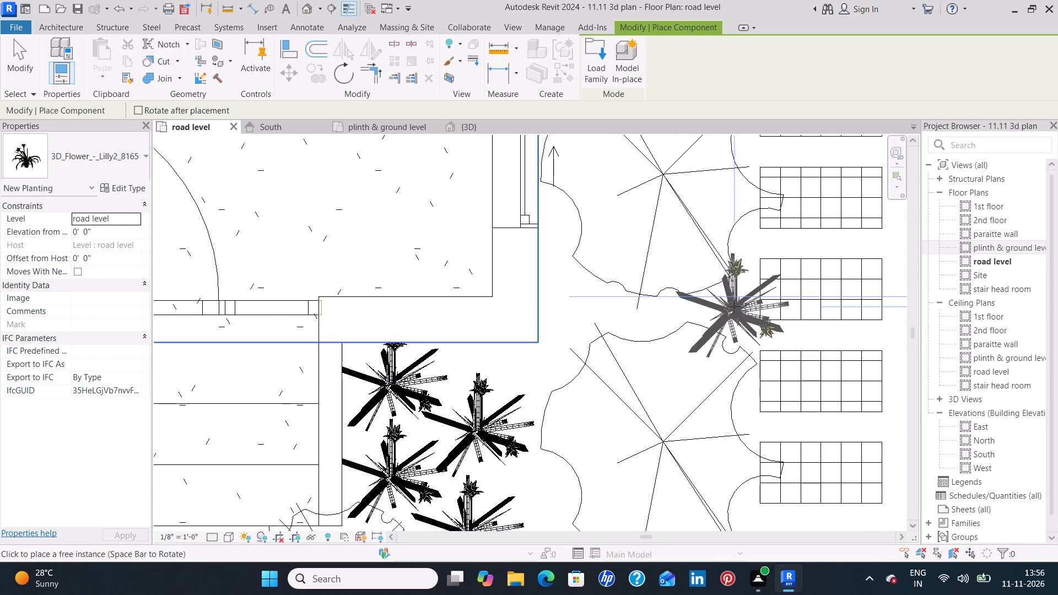
click(734, 306)
middle_drag(737, 204, 737, 349)
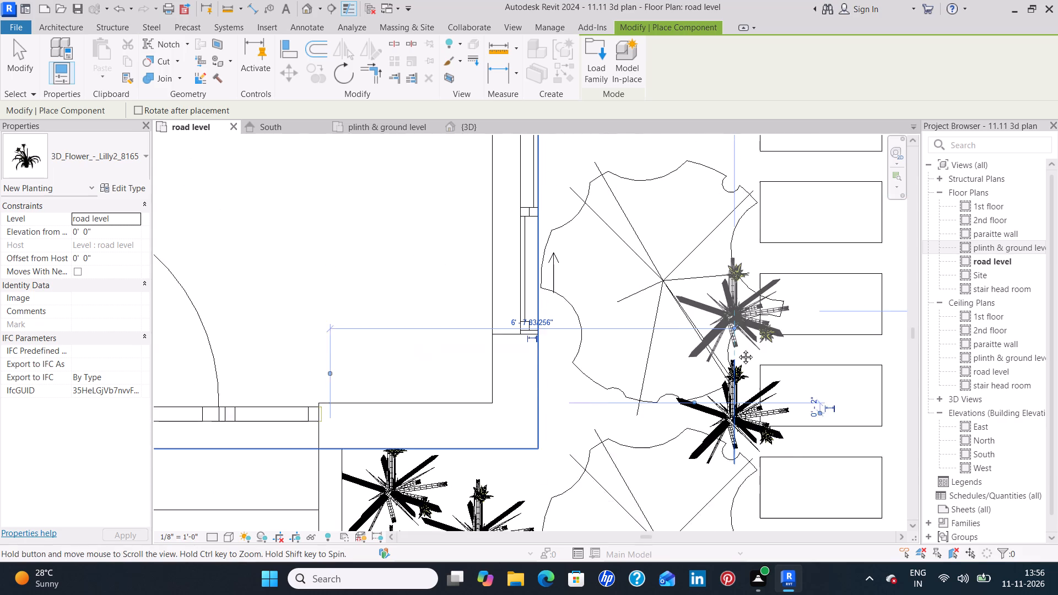
middle_drag(737, 349, 737, 407)
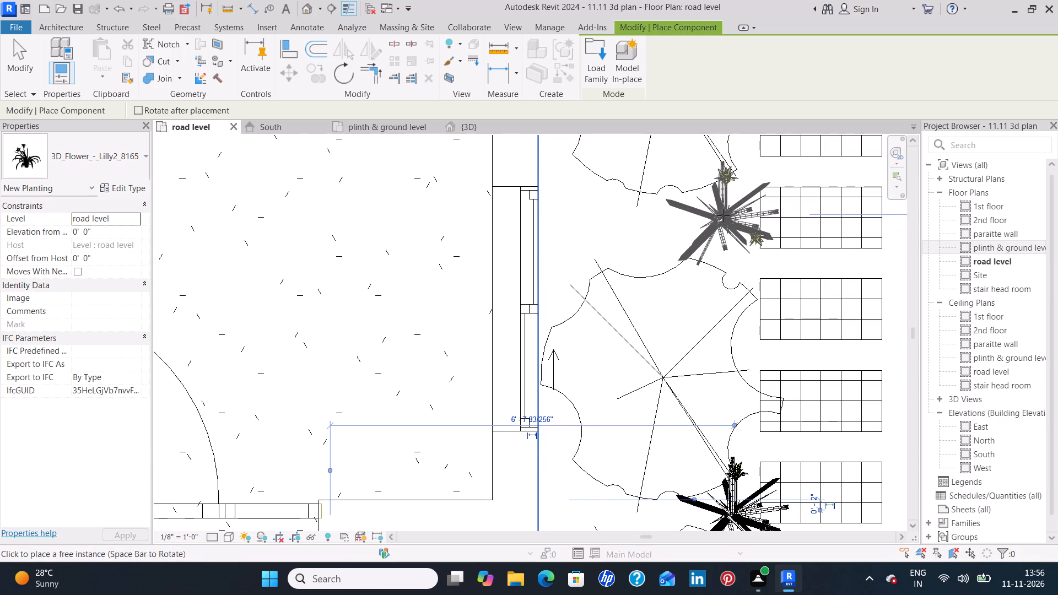
click(723, 215)
middle_drag(737, 178, 747, 371)
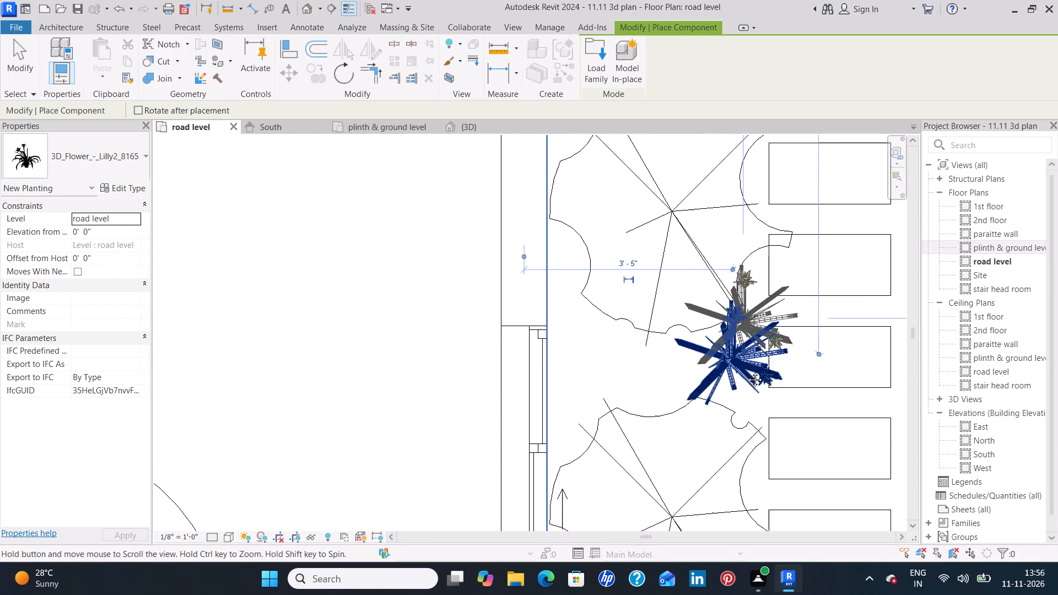
middle_drag(747, 371, 741, 425)
middle_drag(728, 202, 729, 397)
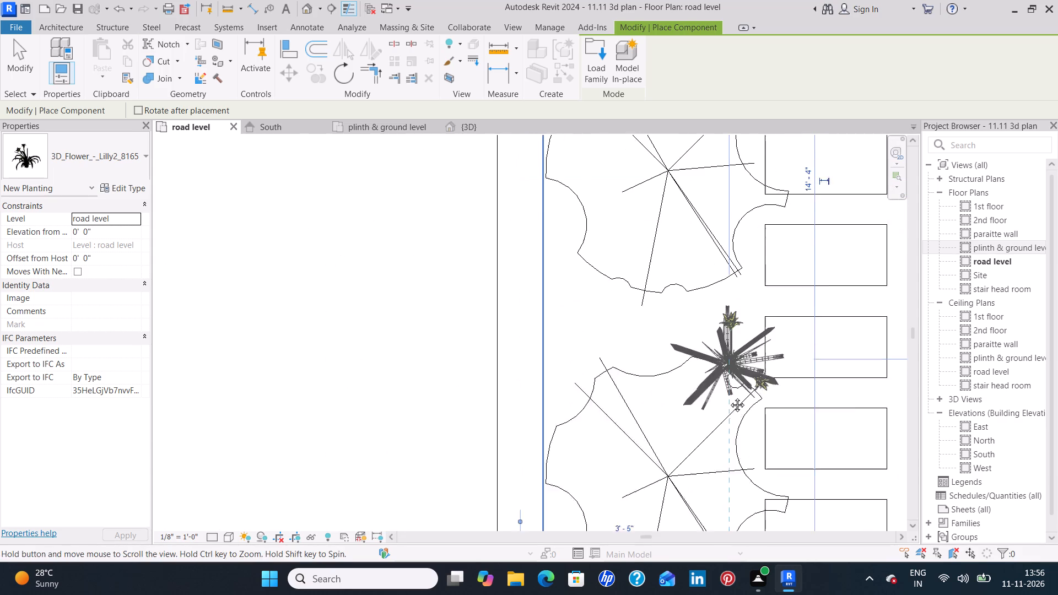
middle_drag(729, 397, 729, 434)
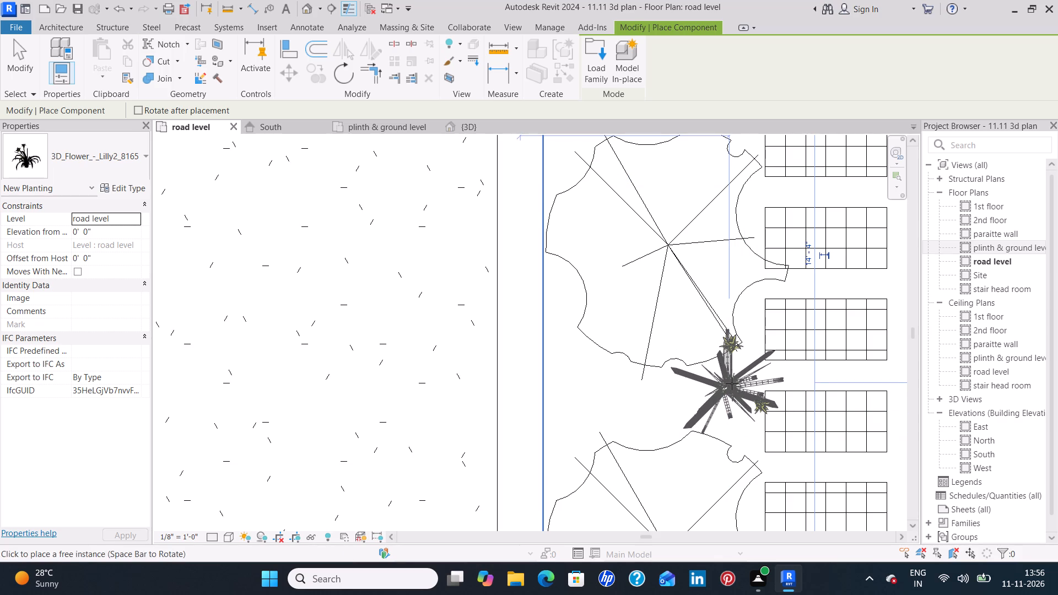
click(732, 383)
middle_drag(763, 191, 761, 407)
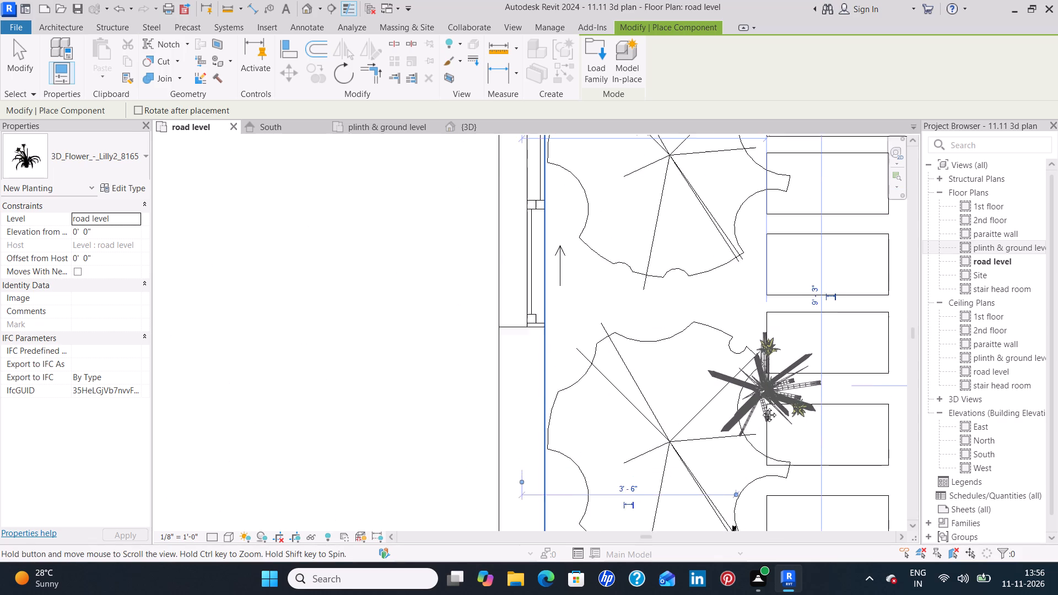
middle_drag(761, 407, 761, 407)
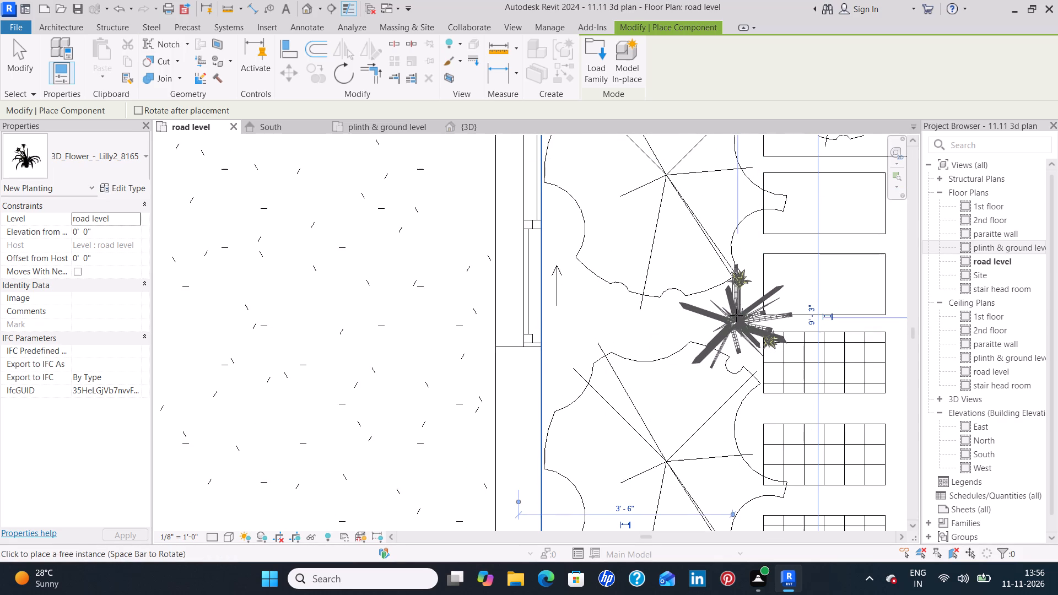
click(736, 315)
middle_drag(746, 221, 727, 501)
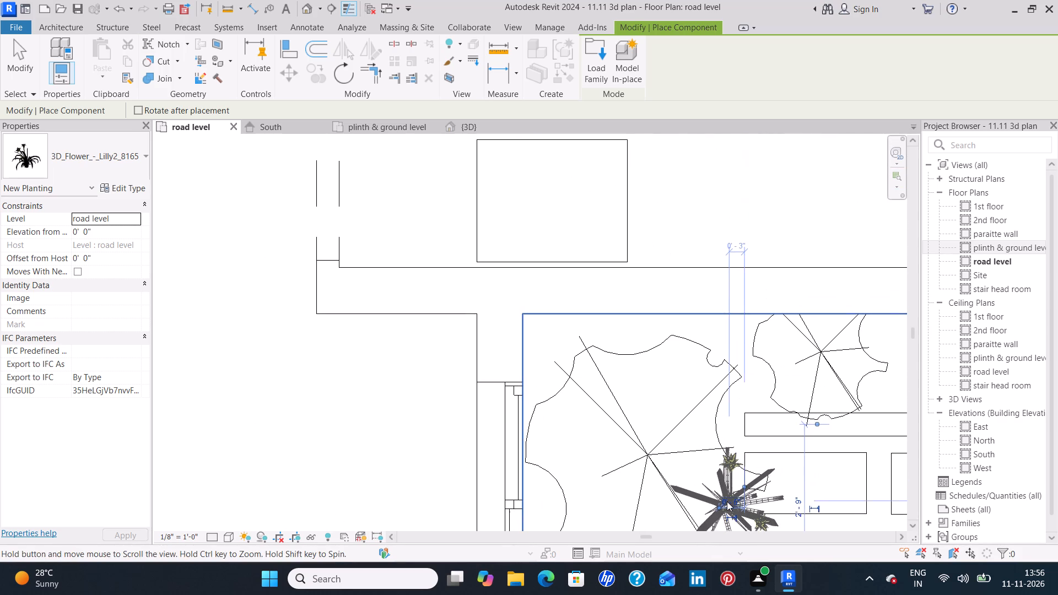
Place a Lilly2 flower plant at the end of the rectangular paver row, about 0'-10" from the adjacent wall.
scroll(857, 428, down, 7)
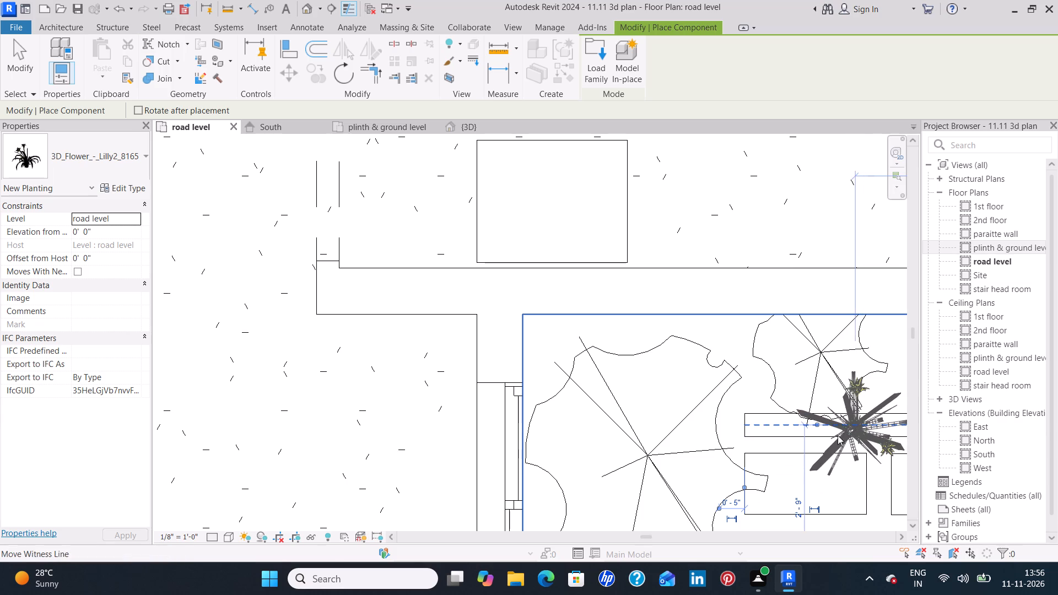
scroll(720, 442, down, 3)
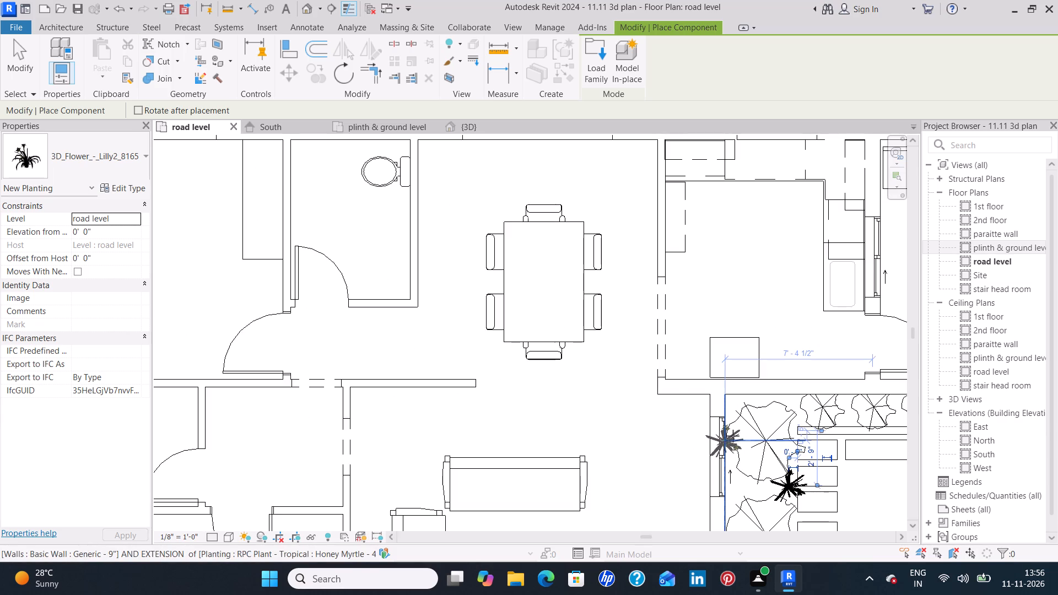
middle_drag(840, 453, 502, 367)
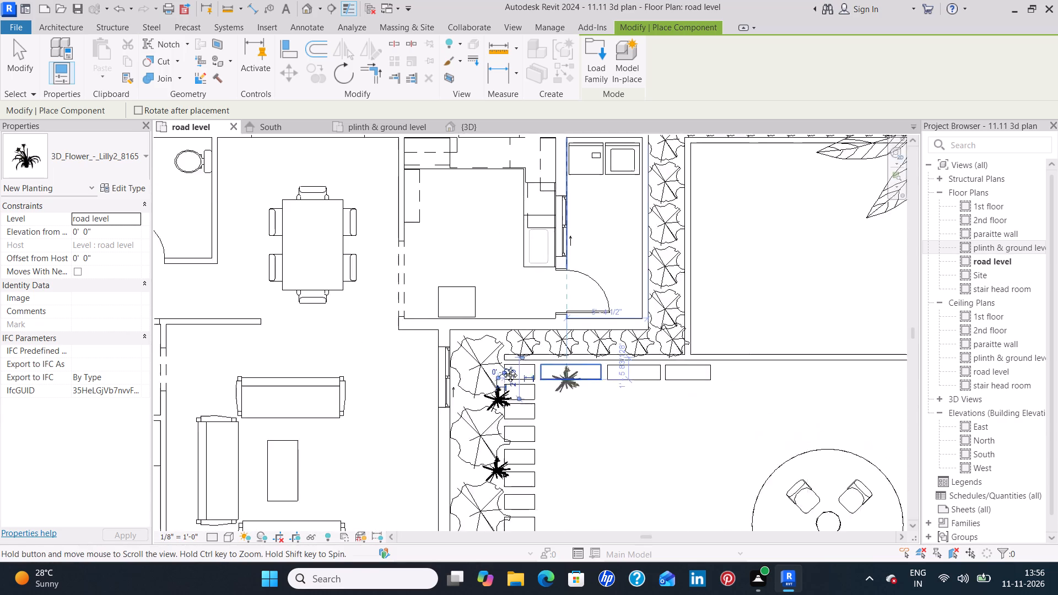
middle_drag(502, 367, 442, 358)
scroll(602, 358, up, 2)
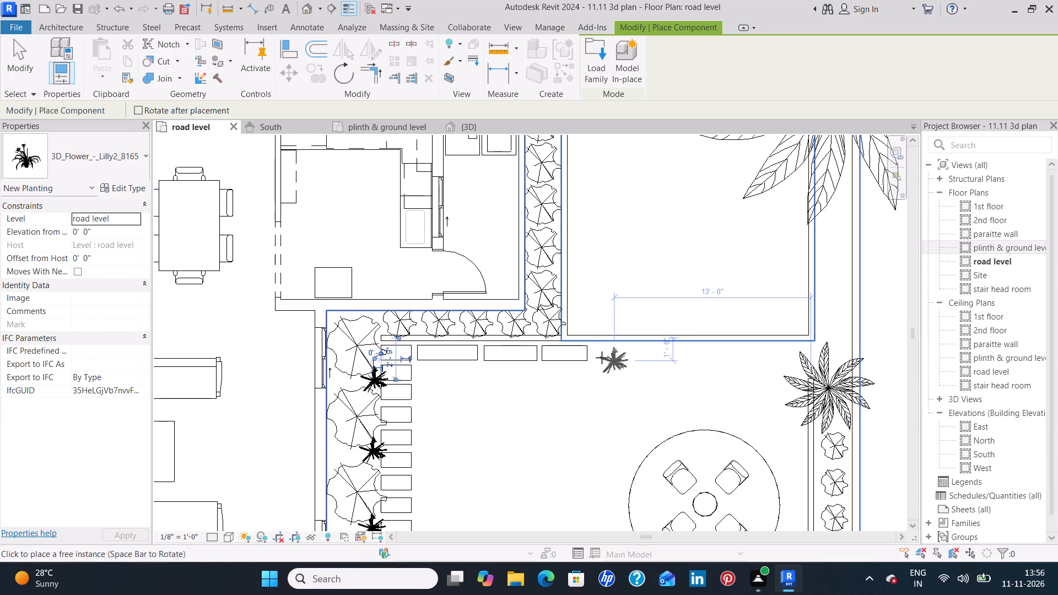
scroll(602, 358, up, 6)
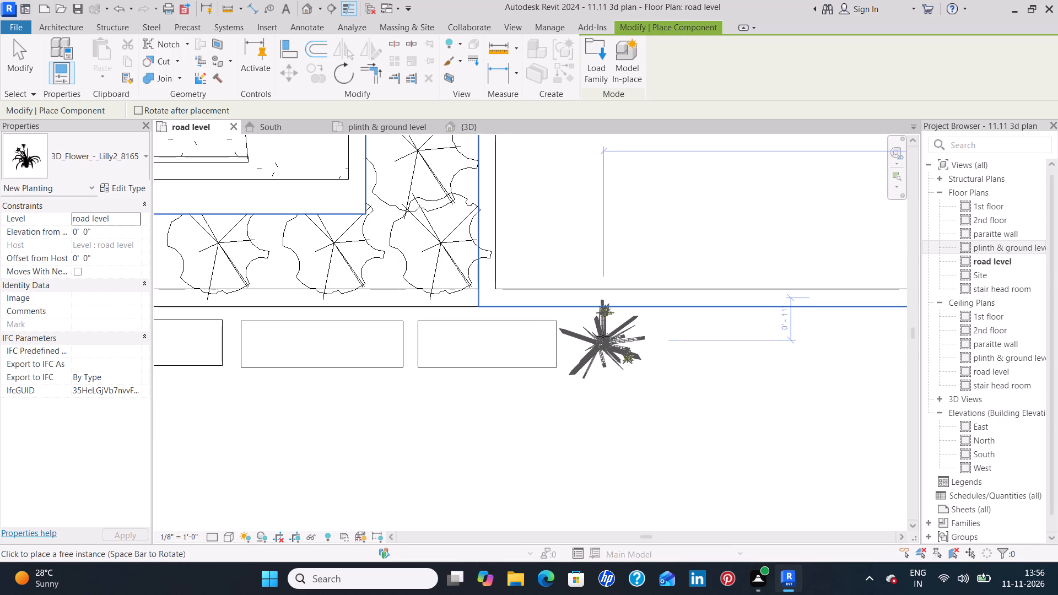
click(605, 335)
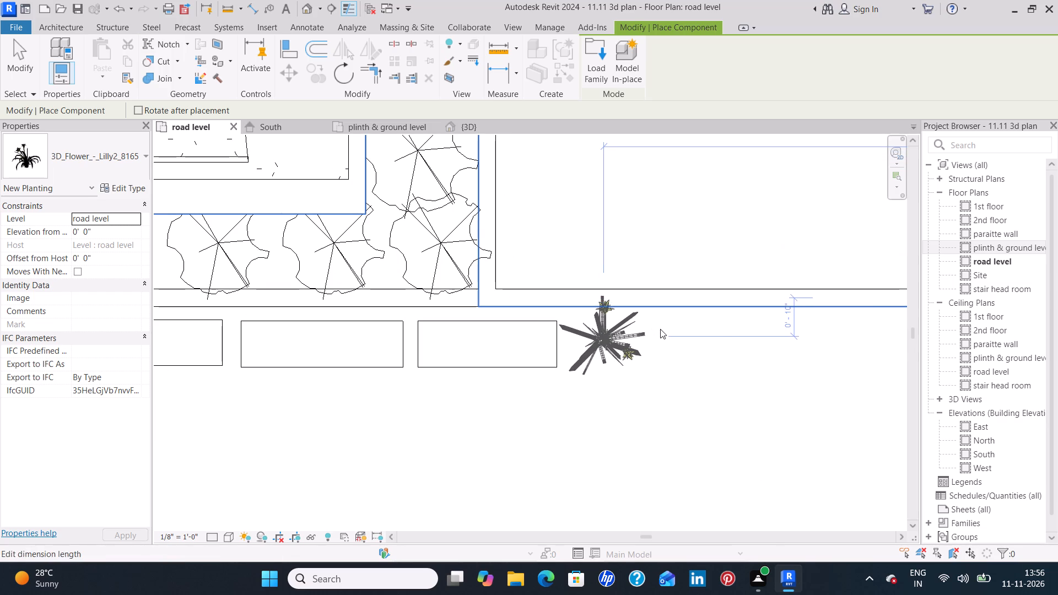
Place six Lilly2 flower plants in two staggered rows between the end of the boundary shrub row and the large round corner tree.
scroll(682, 428, down, 7)
middle_drag(641, 430, 636, 425)
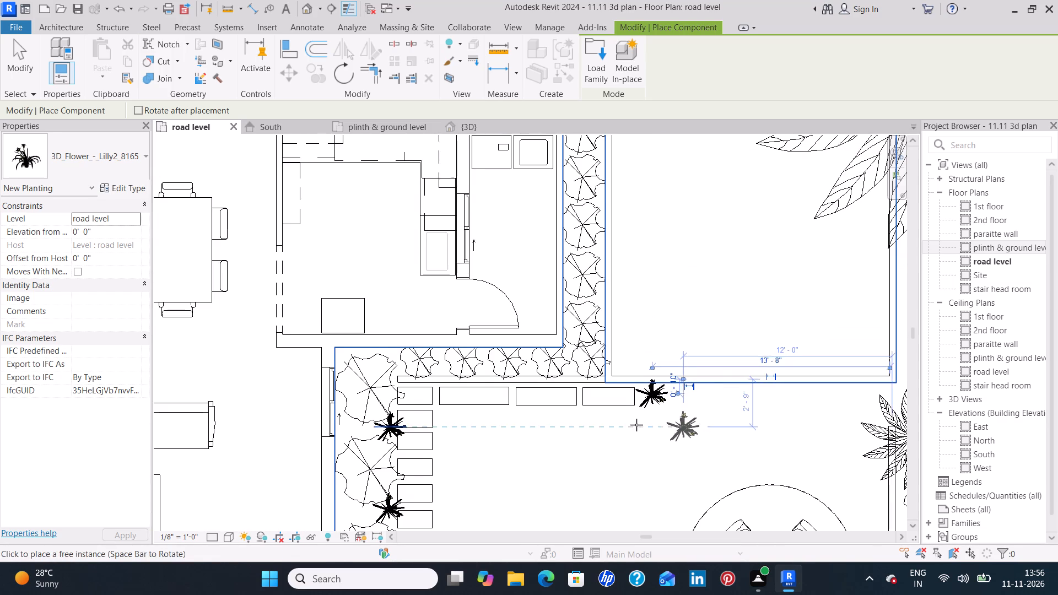
middle_drag(636, 425, 596, 267)
middle_drag(824, 415, 821, 410)
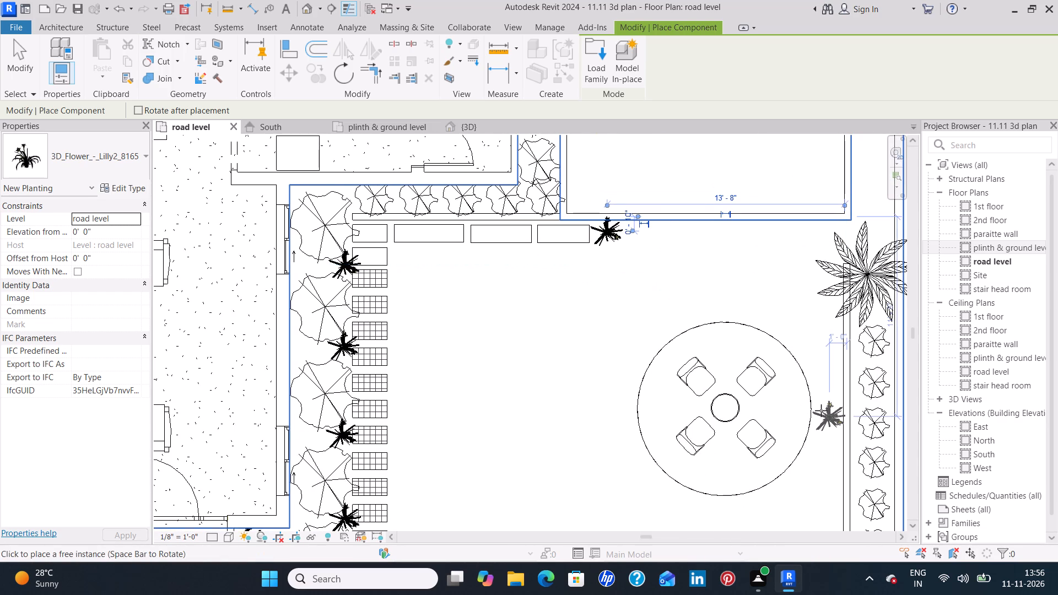
middle_drag(821, 410, 743, 257)
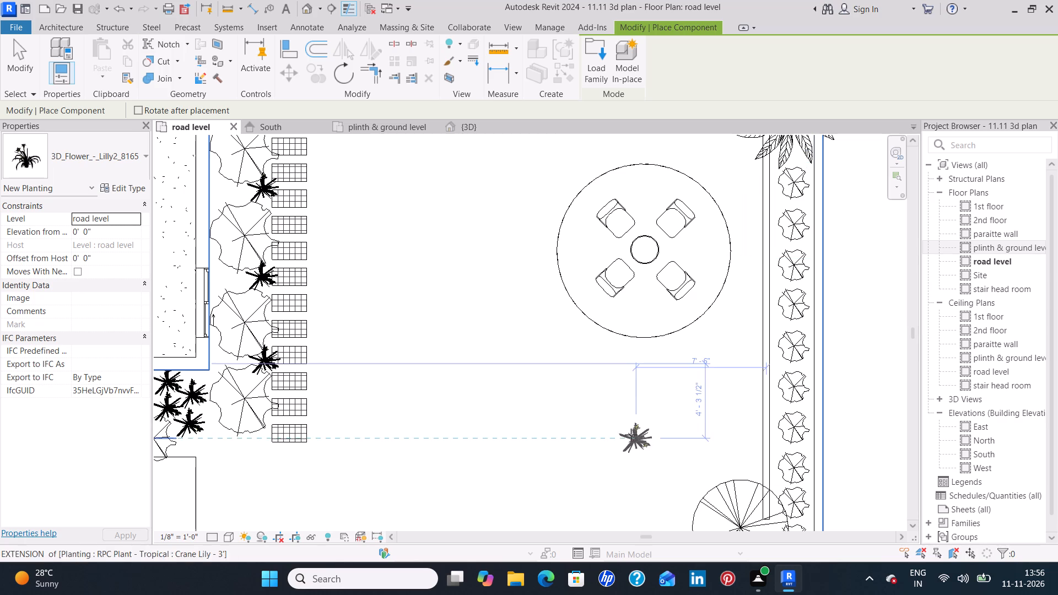
middle_drag(629, 432, 684, 268)
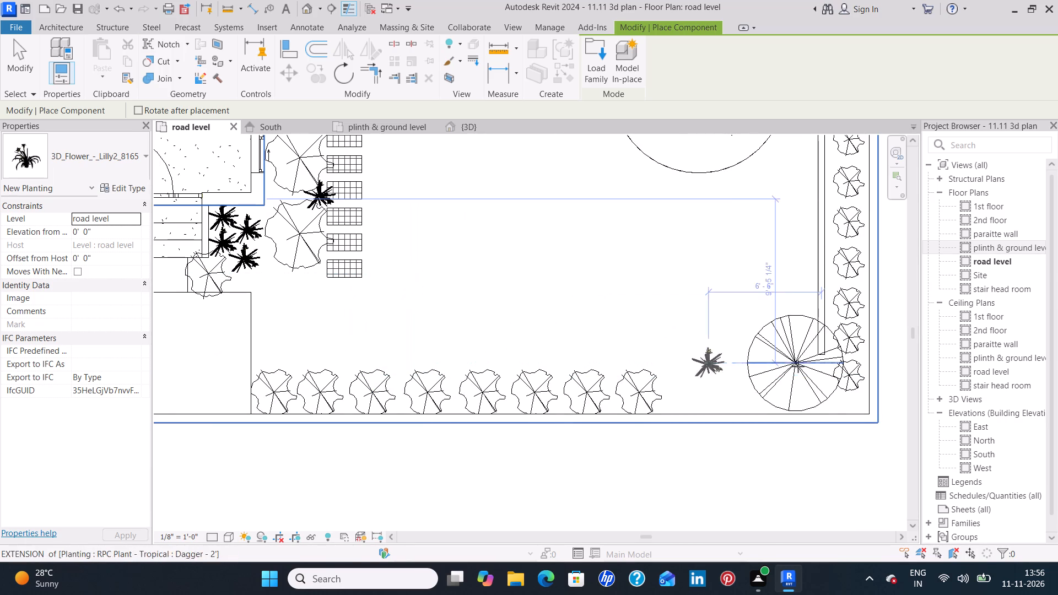
click(676, 382)
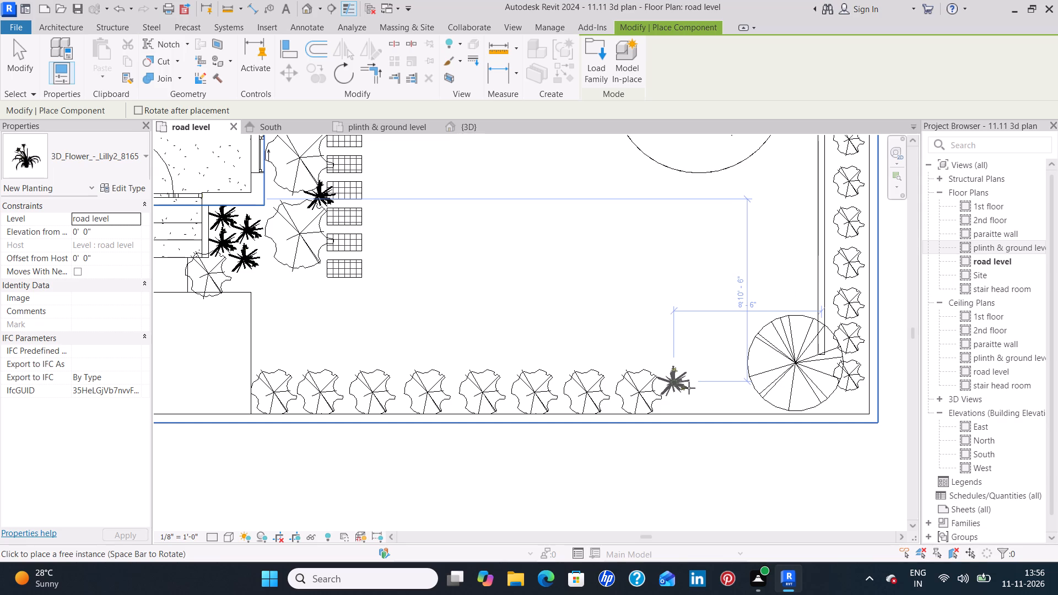
scroll(694, 381, up, 9)
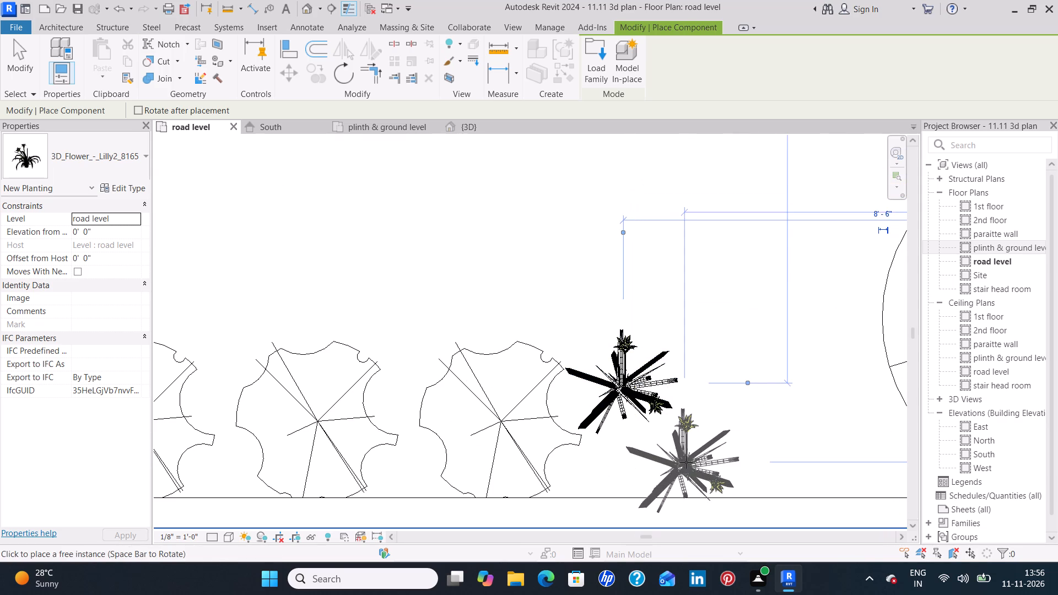
click(679, 450)
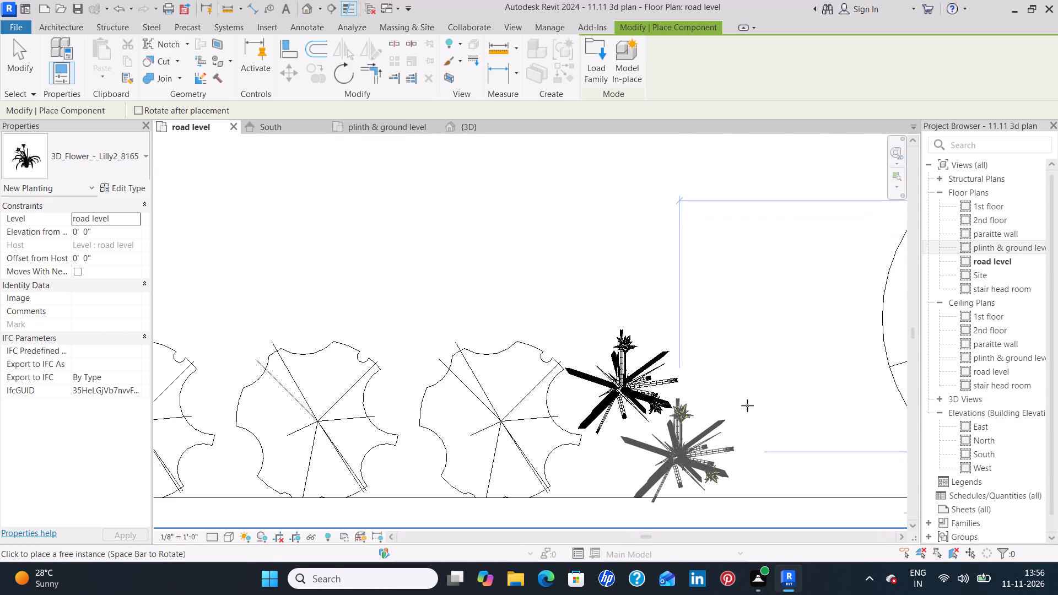
click(735, 373)
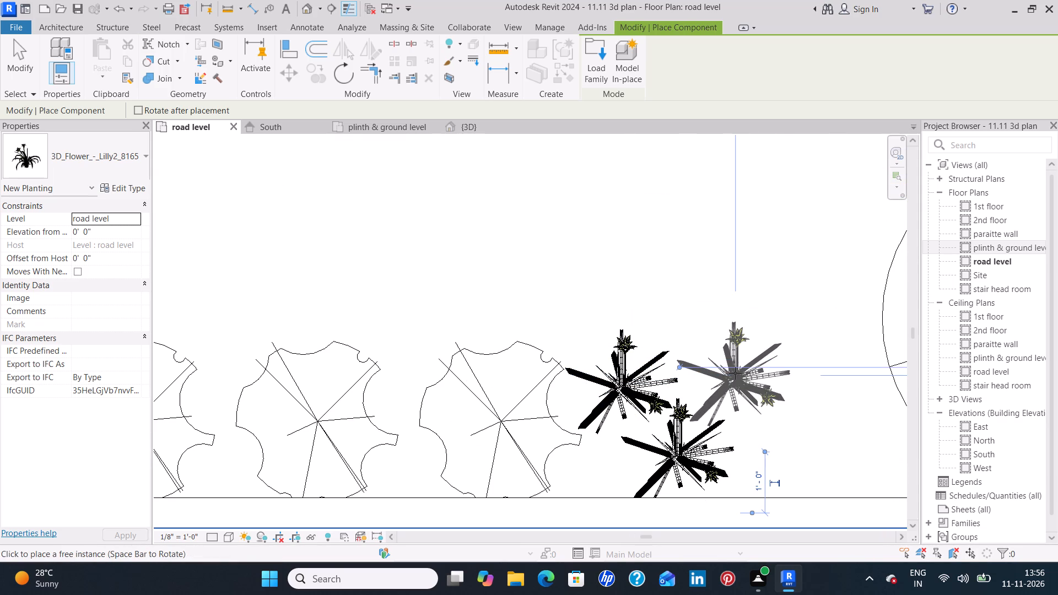
click(798, 440)
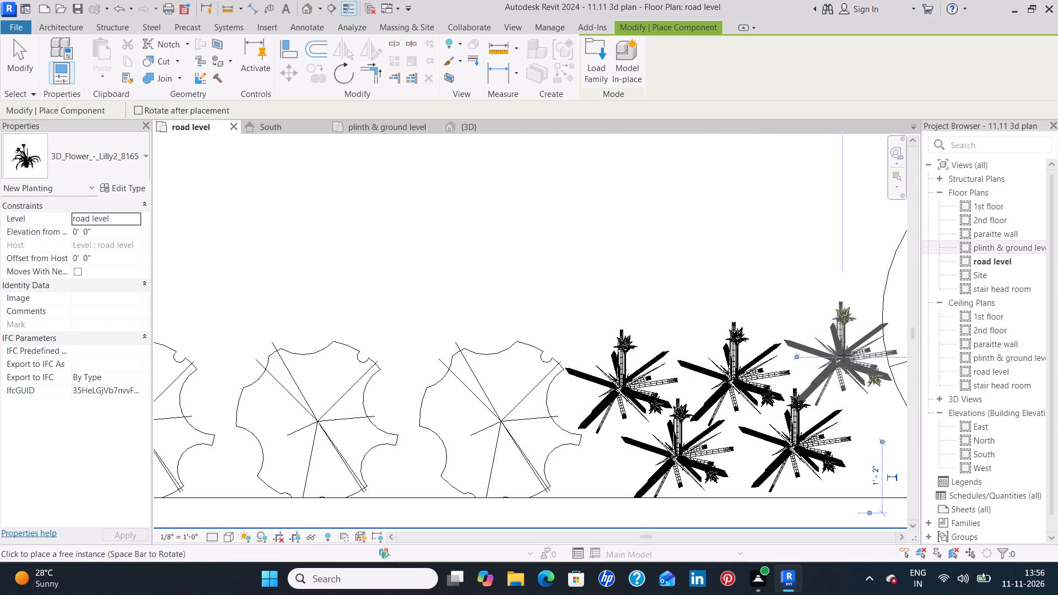
click(844, 355)
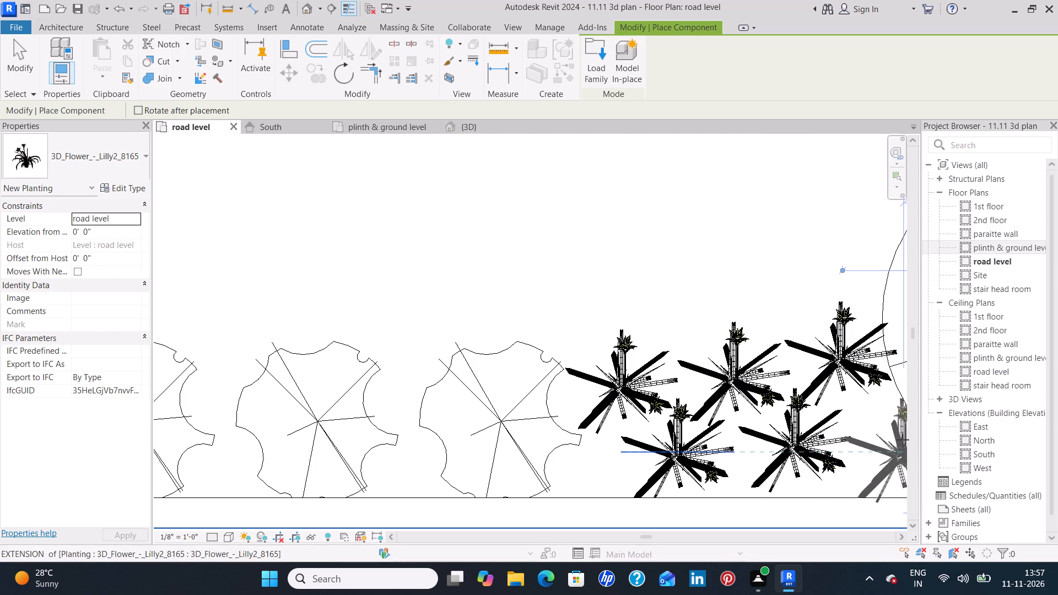
click(898, 435)
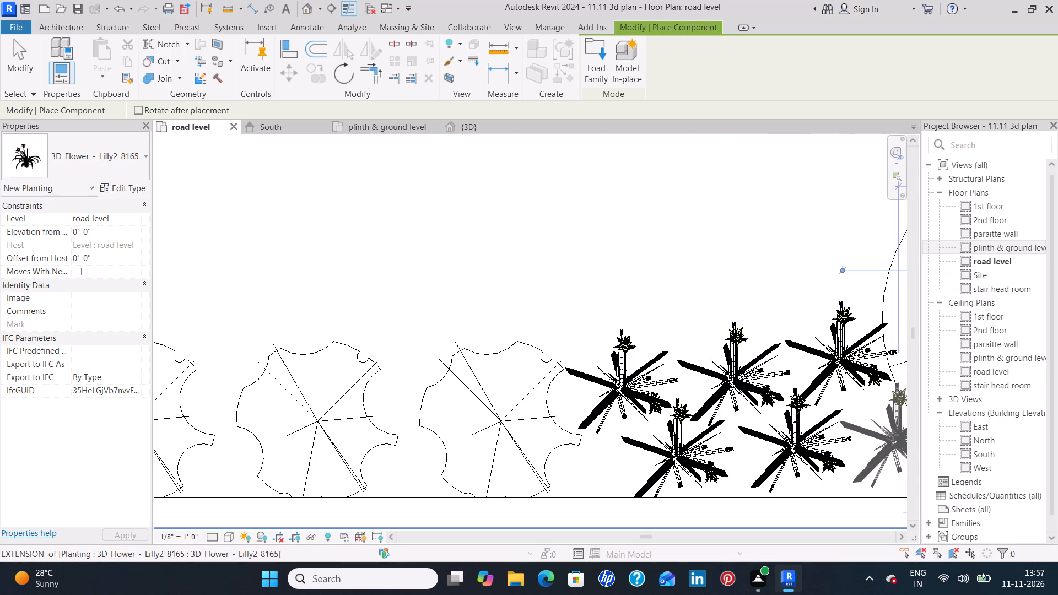
Load the potted flower family 3d_flower_indooroutdoor_8176 from the tree and plant folder.
middle_drag(835, 424, 641, 402)
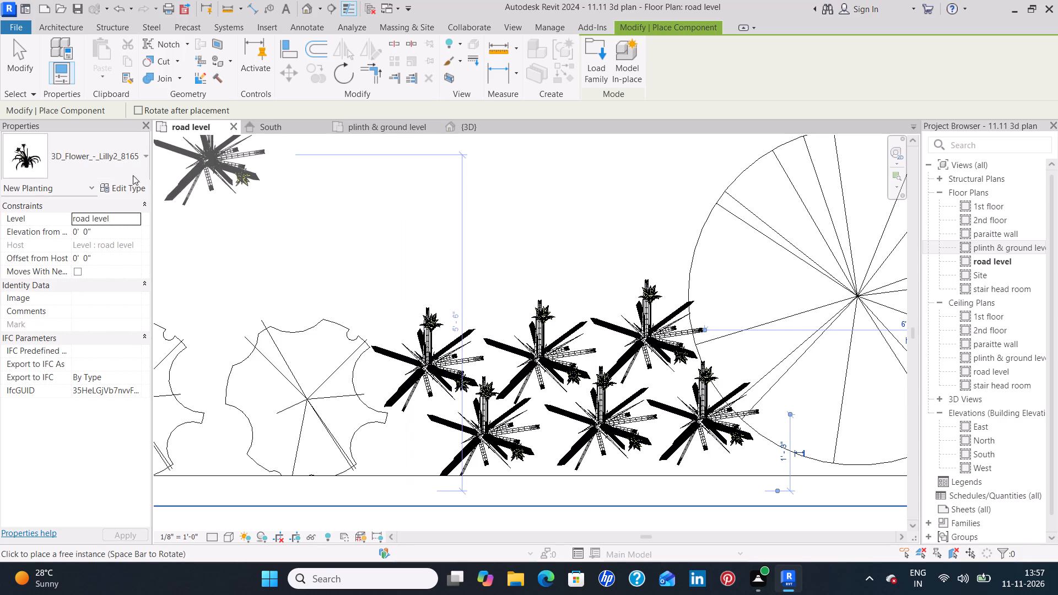
click(106, 158)
click(106, 158)
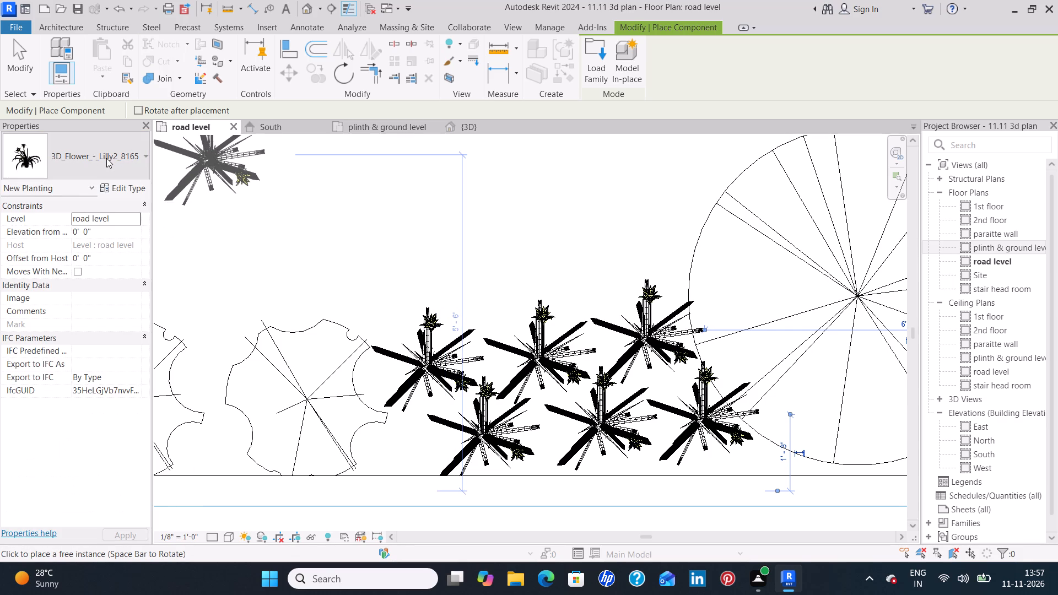
click(595, 72)
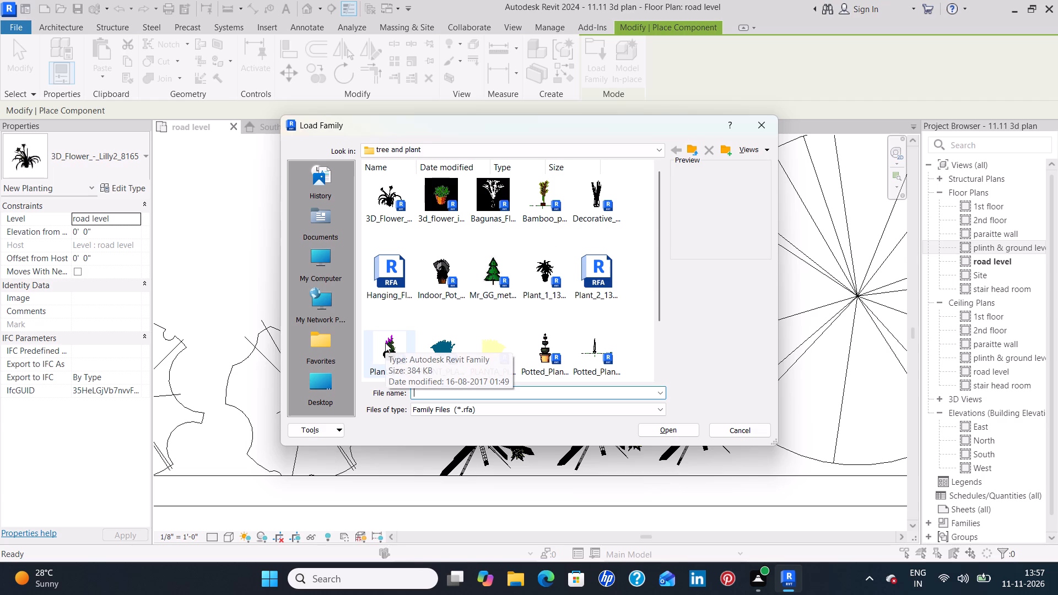
click(430, 198)
click(684, 432)
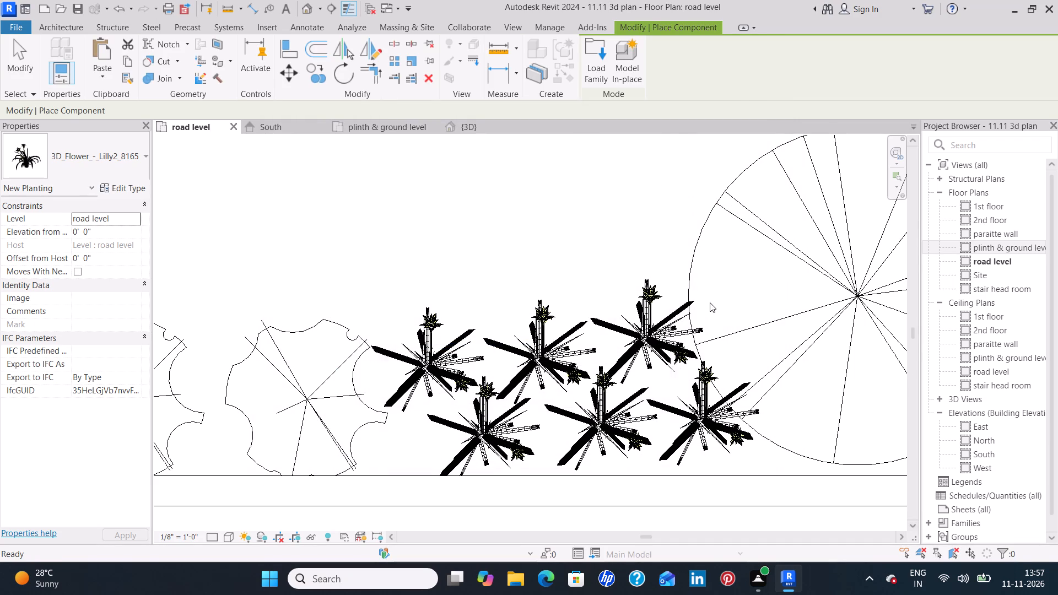
Place two indoor-outdoor potted flowers just inside the edge of the circular seating area.
scroll(624, 227, down, 7)
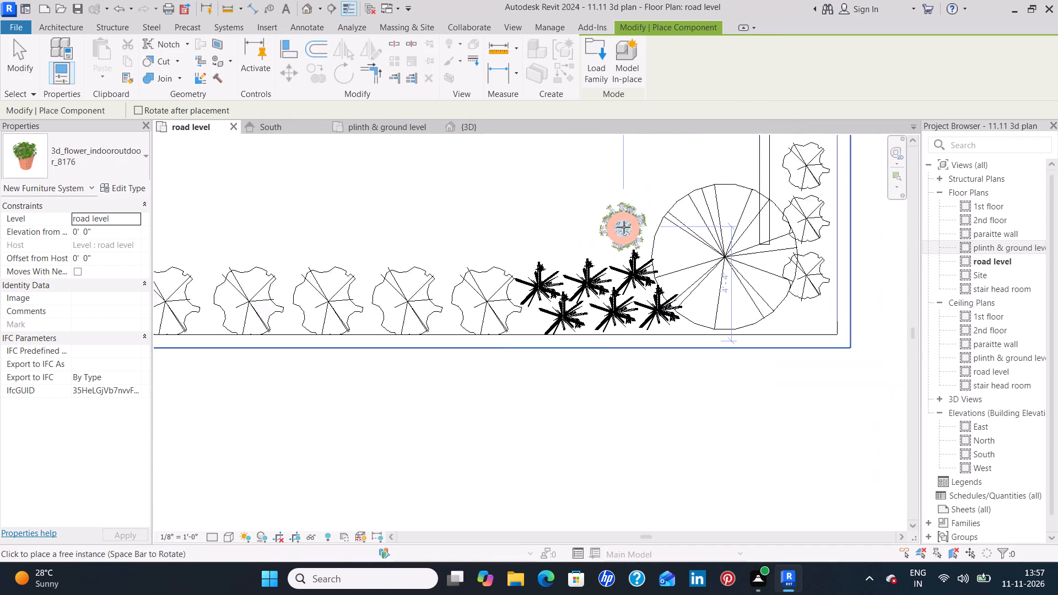
middle_drag(631, 198, 629, 440)
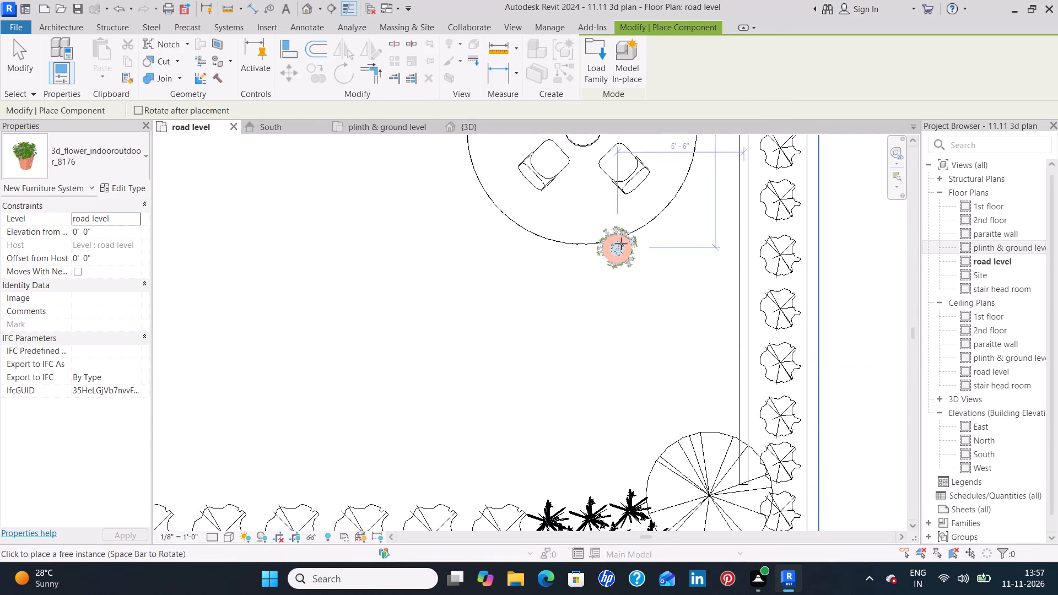
middle_drag(621, 244, 611, 386)
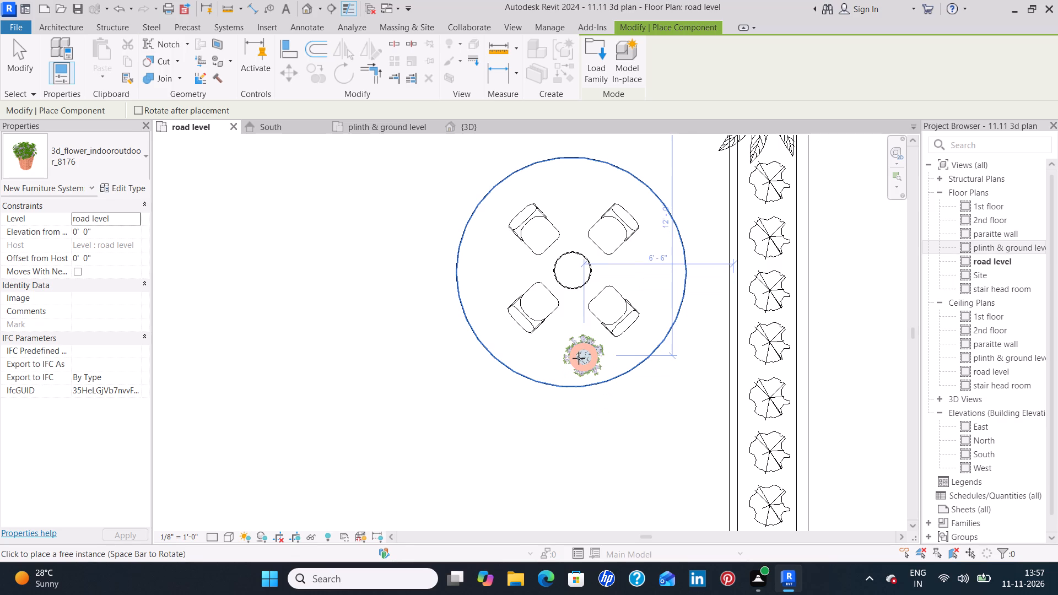
click(580, 357)
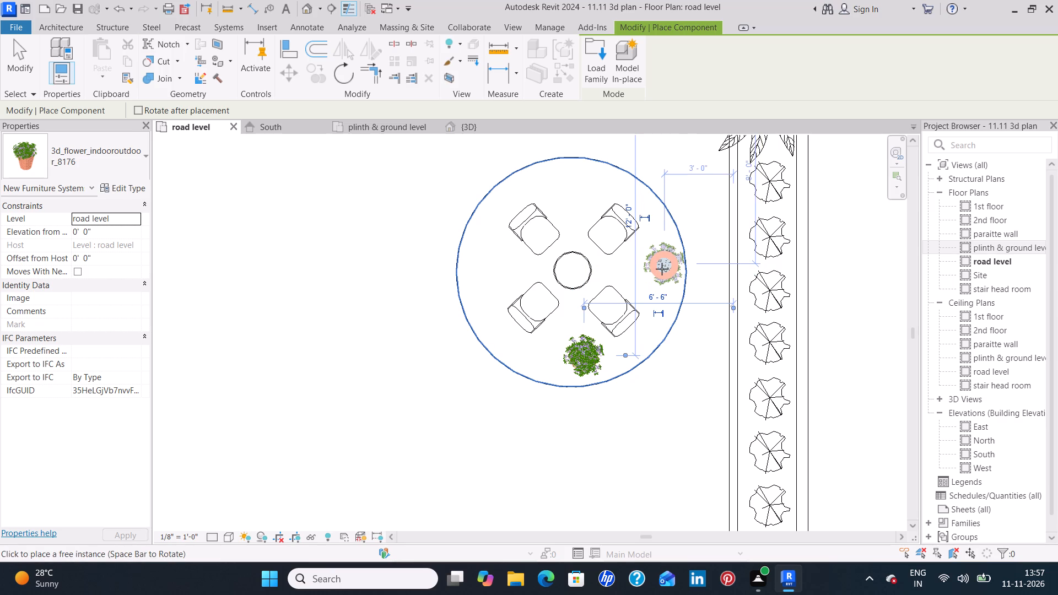
click(662, 269)
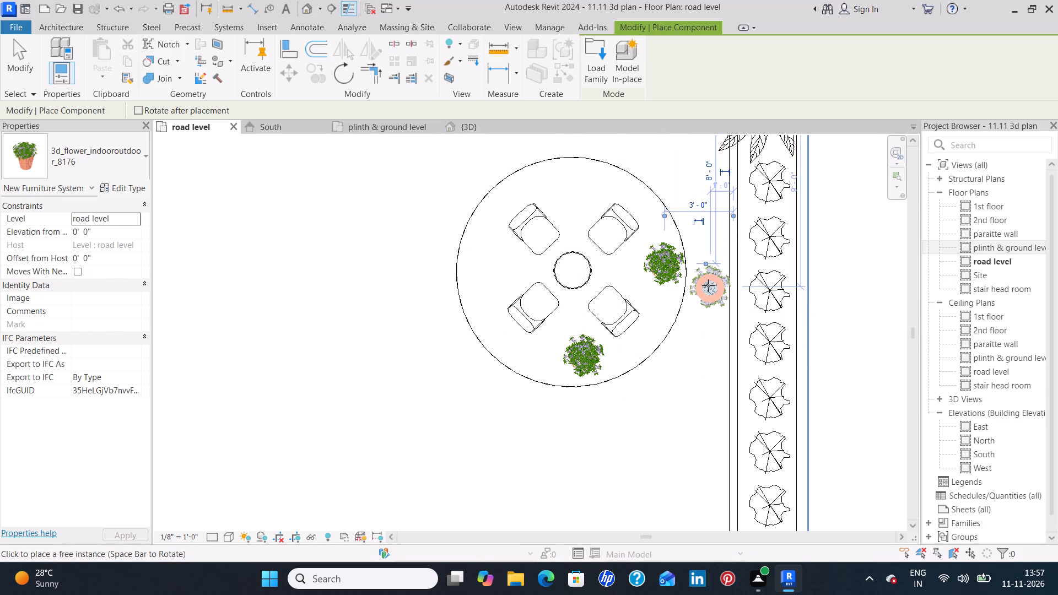
Place five potted flowers in an arc just outside the circular seating area, starting beside the boundary planting strip and curving away from the palm.
click(708, 285)
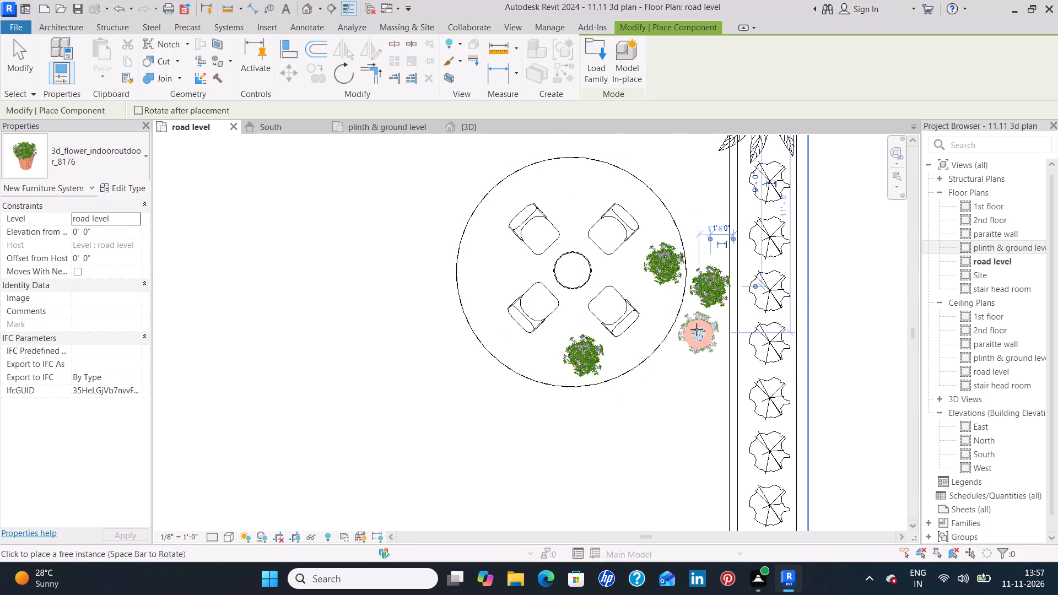
click(696, 330)
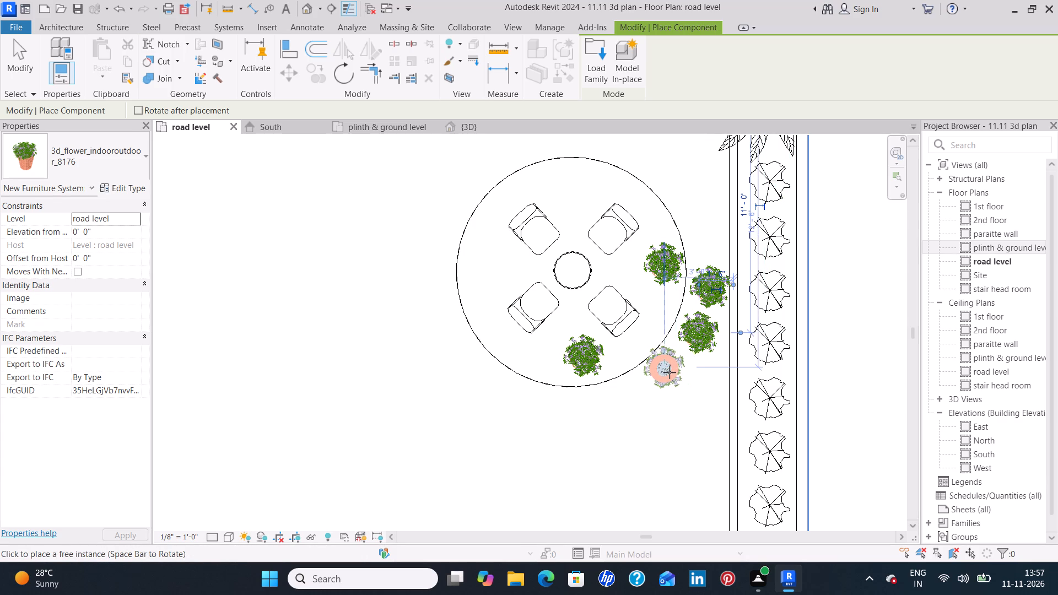
scroll(673, 375, up, 3)
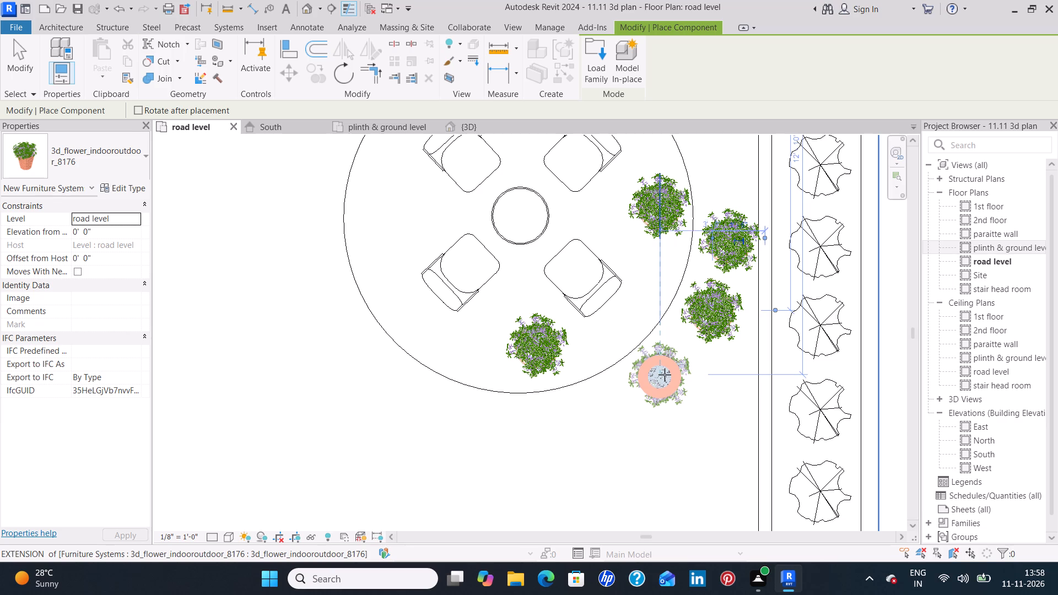
click(665, 375)
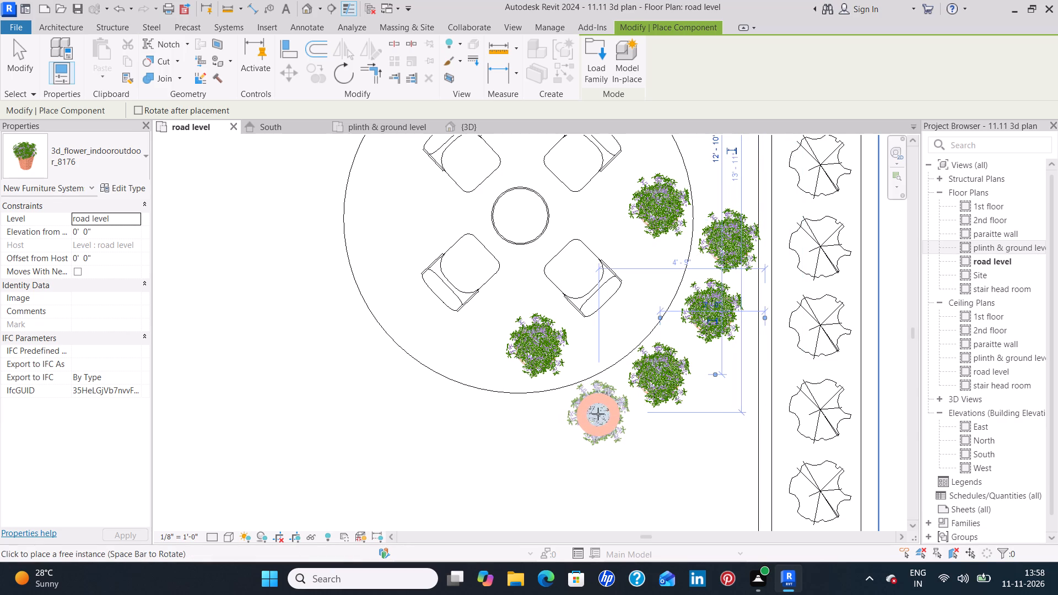
click(597, 414)
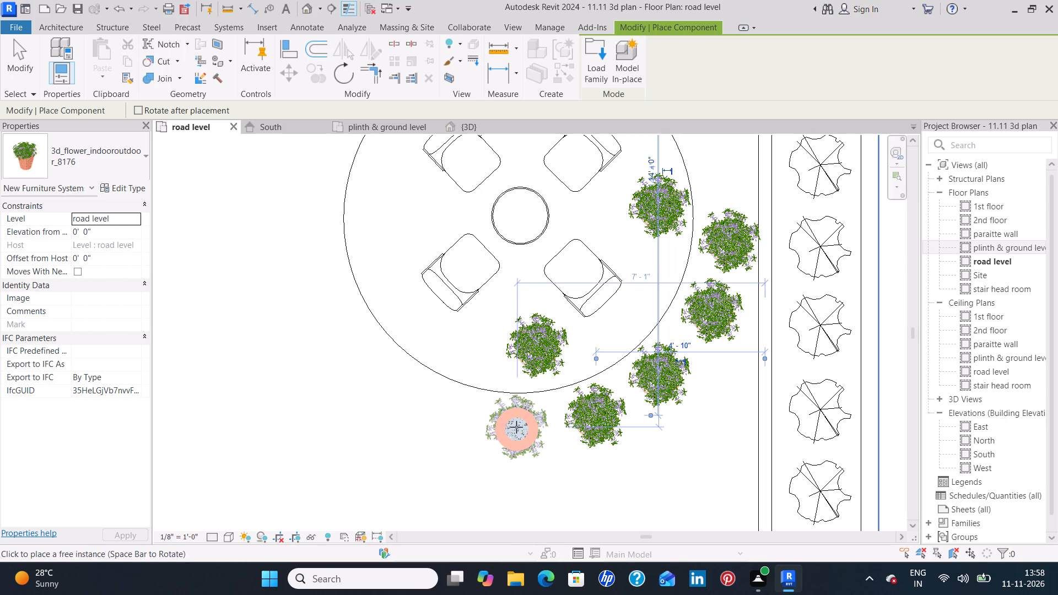
click(511, 430)
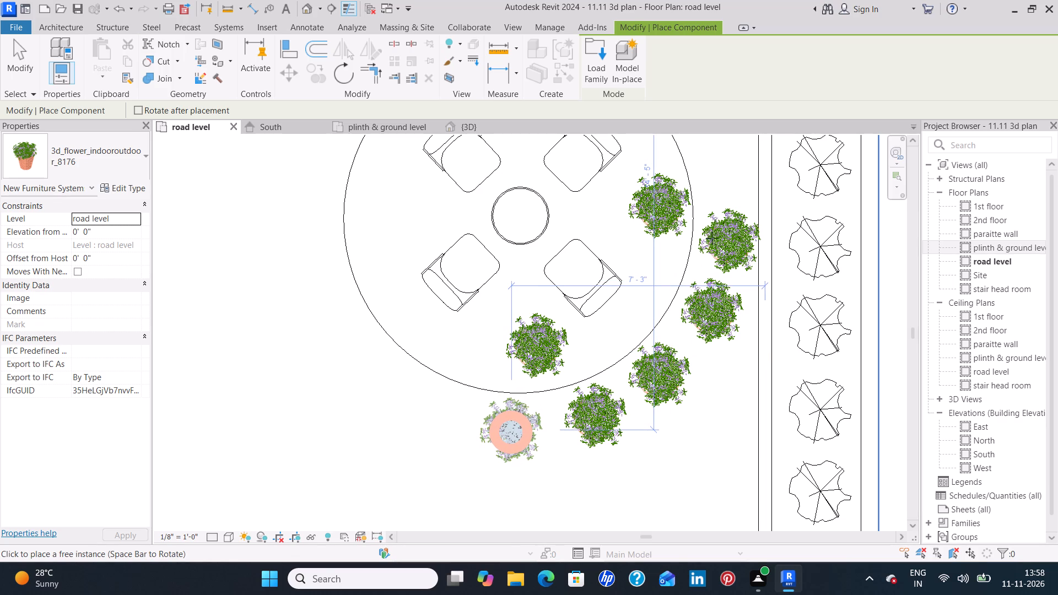
Extend the arc around the circular seating area with three more potted flowers on the side toward the large palm.
middle_drag(704, 202, 673, 410)
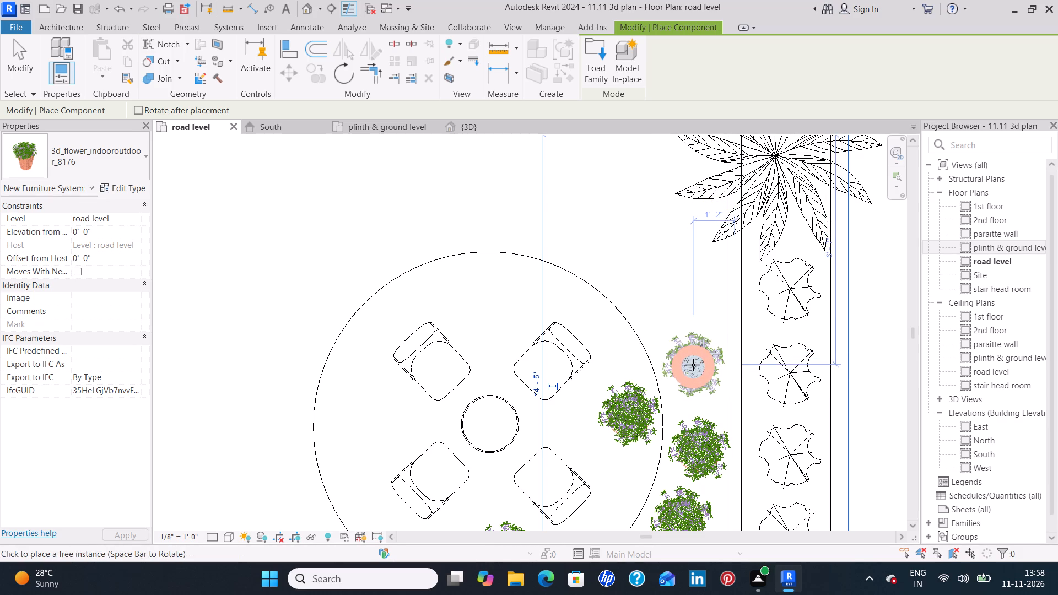
click(693, 365)
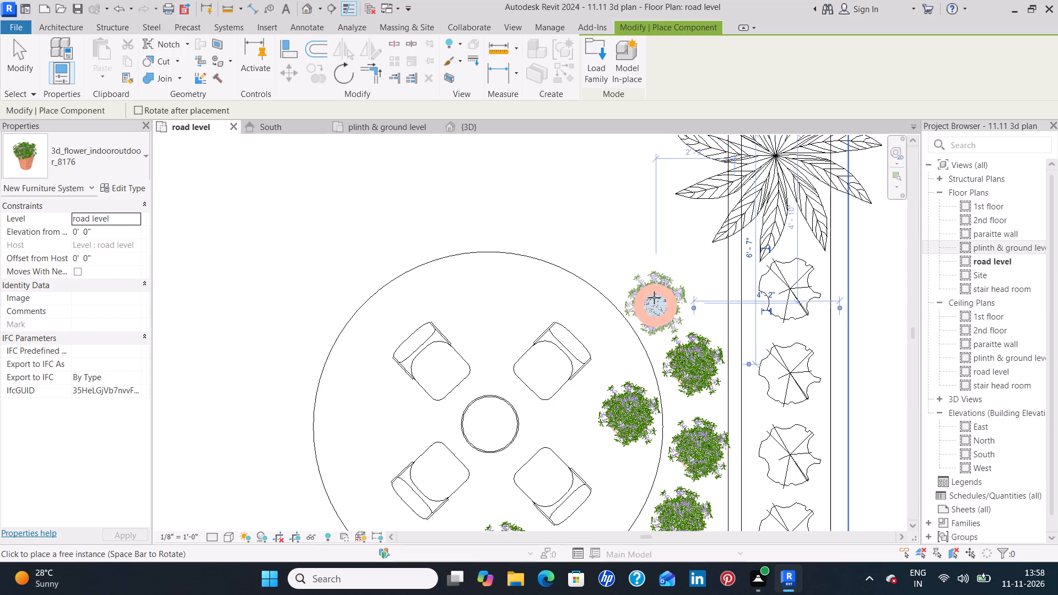
click(649, 288)
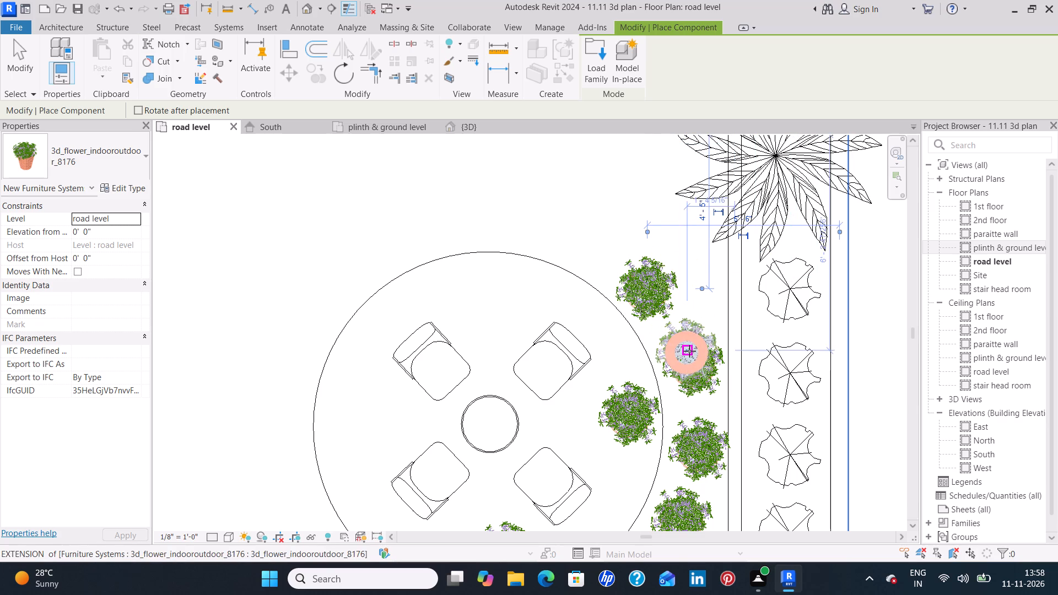
scroll(689, 297, down, 4)
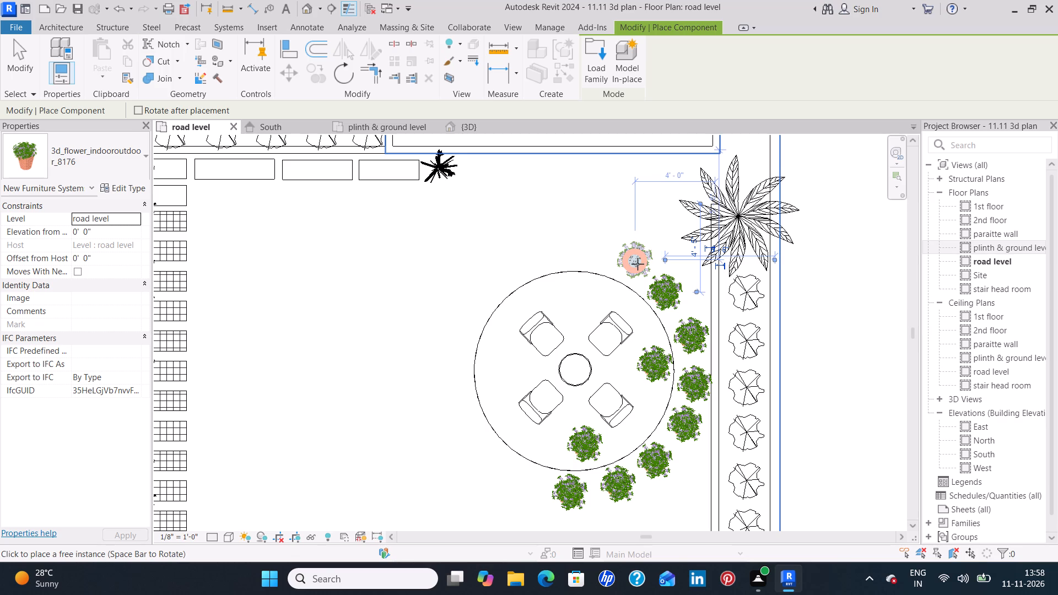
scroll(636, 267, up, 7)
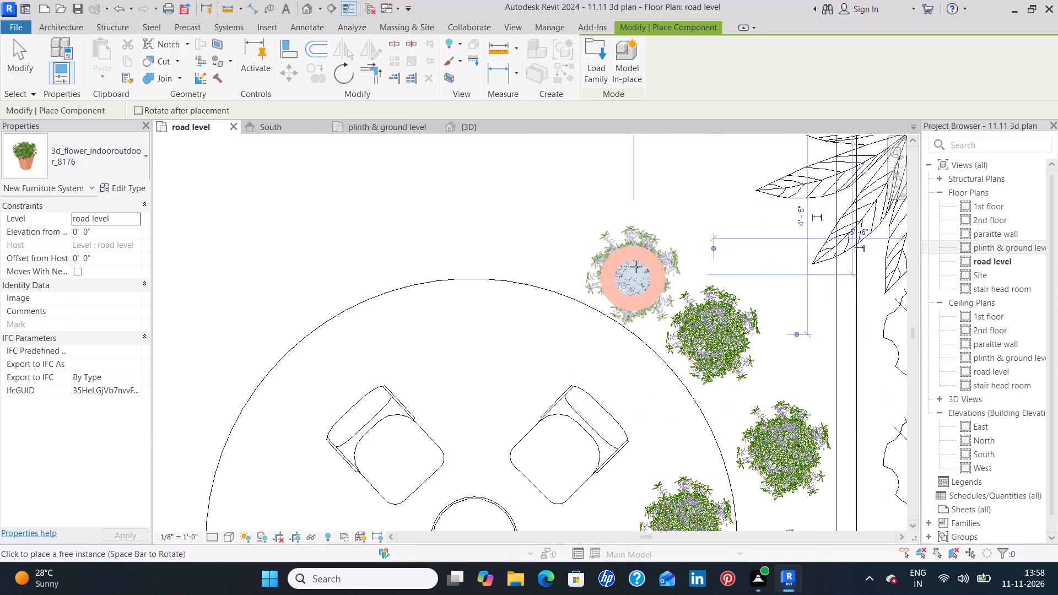
scroll(636, 267, up, 1)
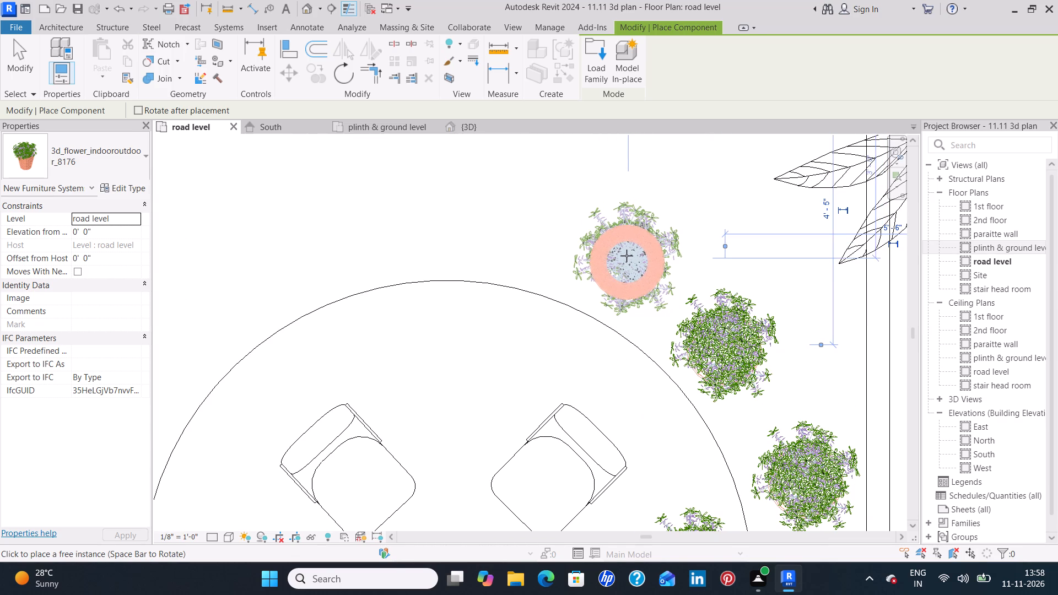
click(628, 252)
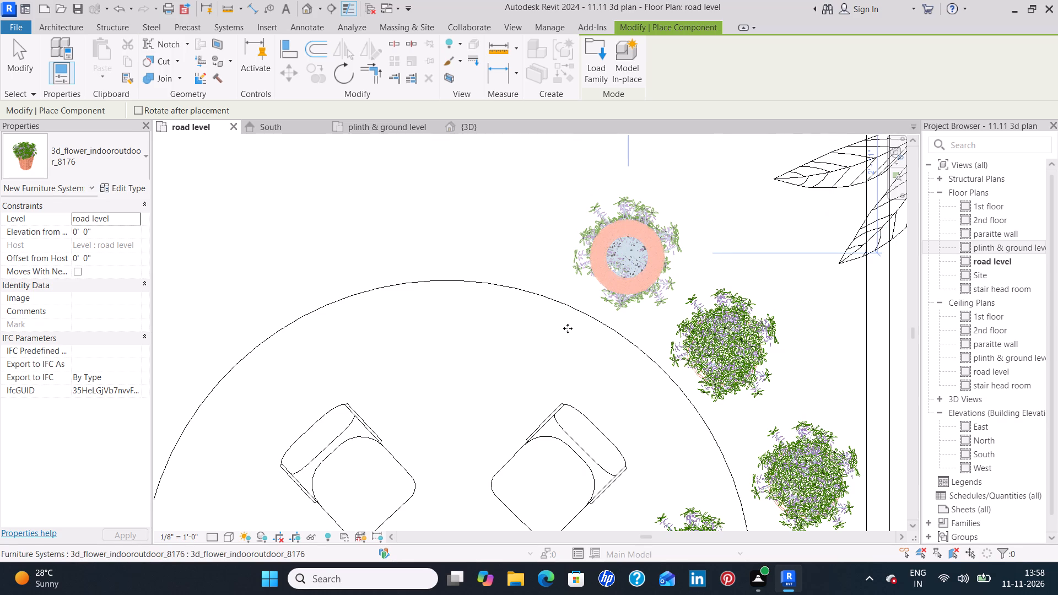
key(Escape)
key(Escape)
Delete the potted flower inside the circular seating area on the side facing the boundary planting strip.
scroll(630, 377, down, 5)
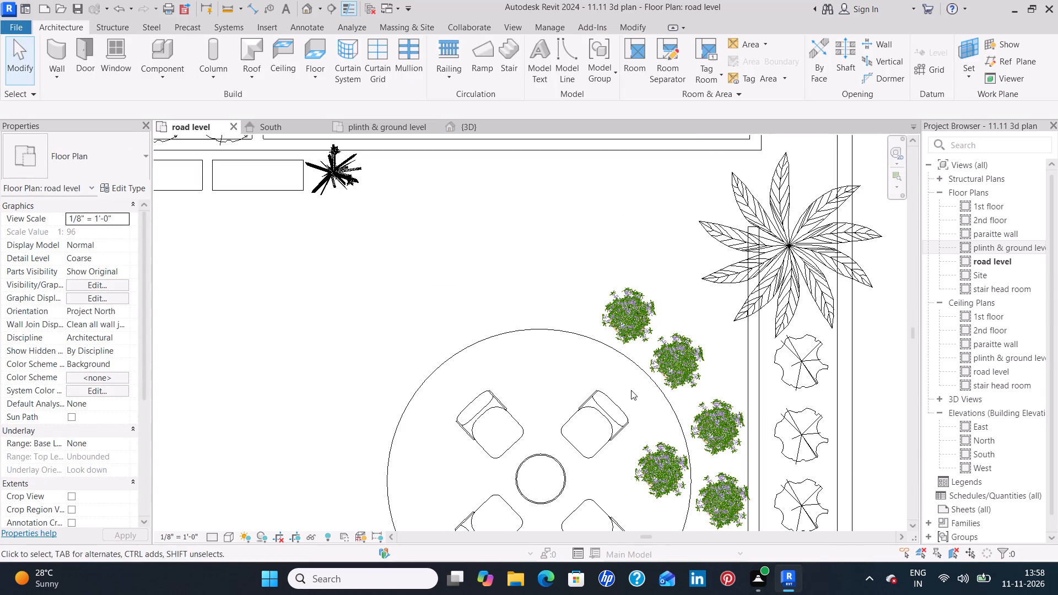
click(660, 458)
key(Delete)
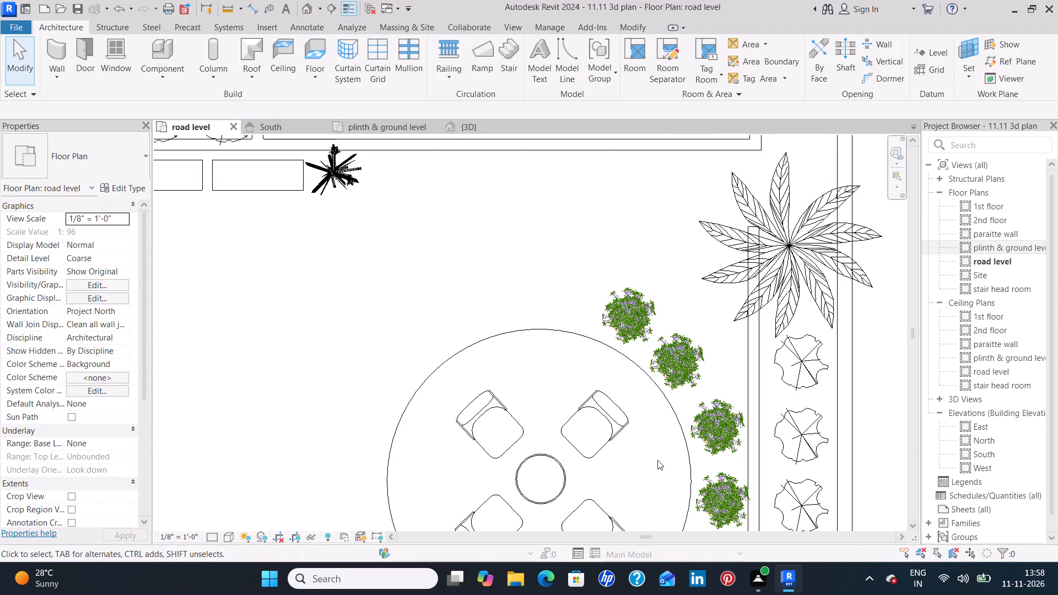
Delete the remaining potted flower inside the circular seating area, near its edge.
middle_drag(654, 459, 617, 278)
click(517, 390)
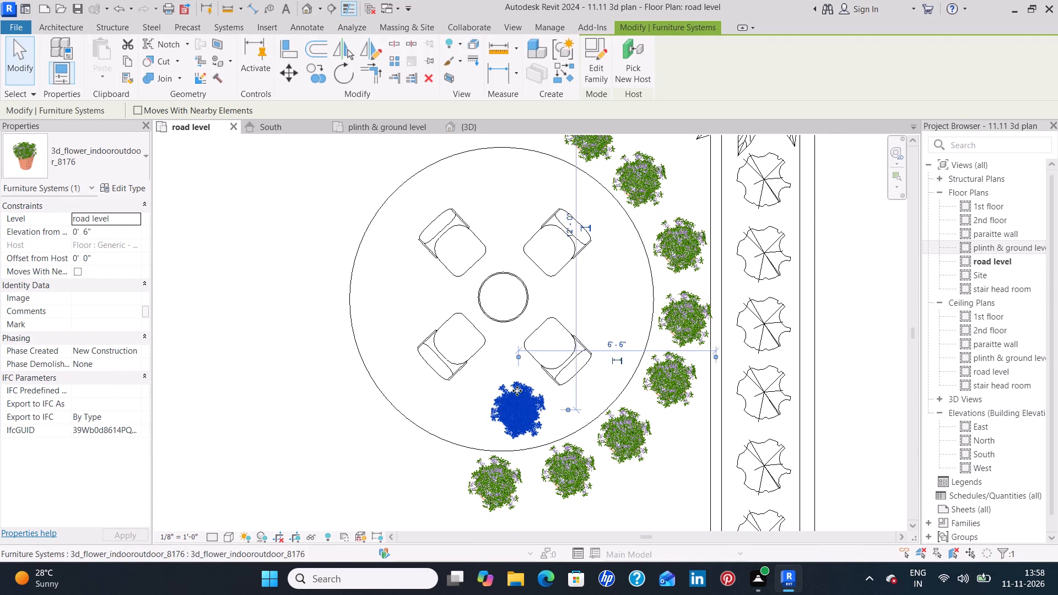
key(Delete)
Examine the planting beside the front entrance steps in the 3D view.
scroll(517, 391, down, 5)
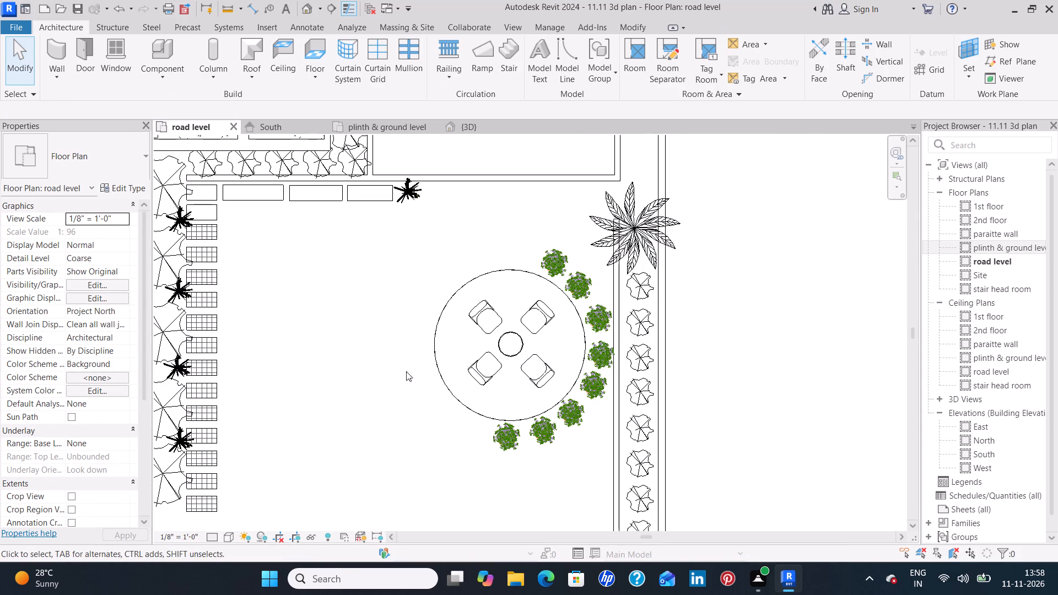
click(488, 128)
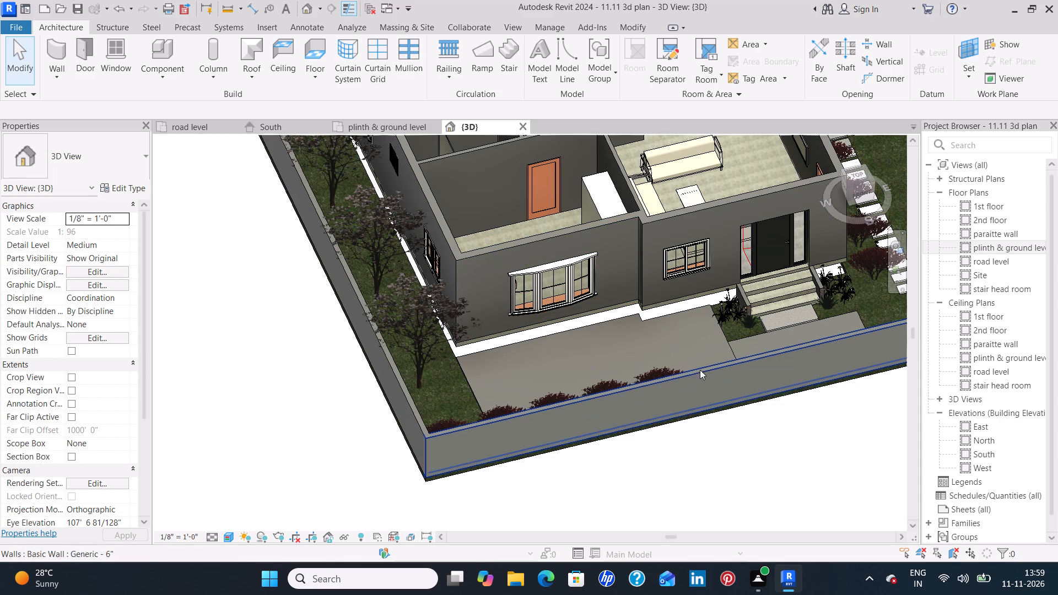
scroll(863, 289, up, 9)
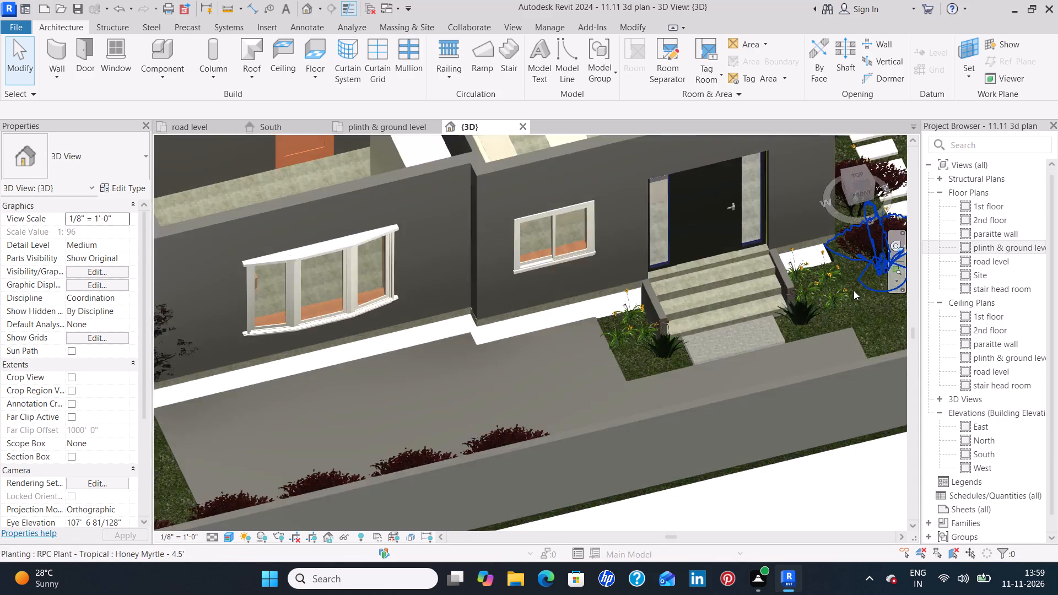
scroll(800, 309, up, 6)
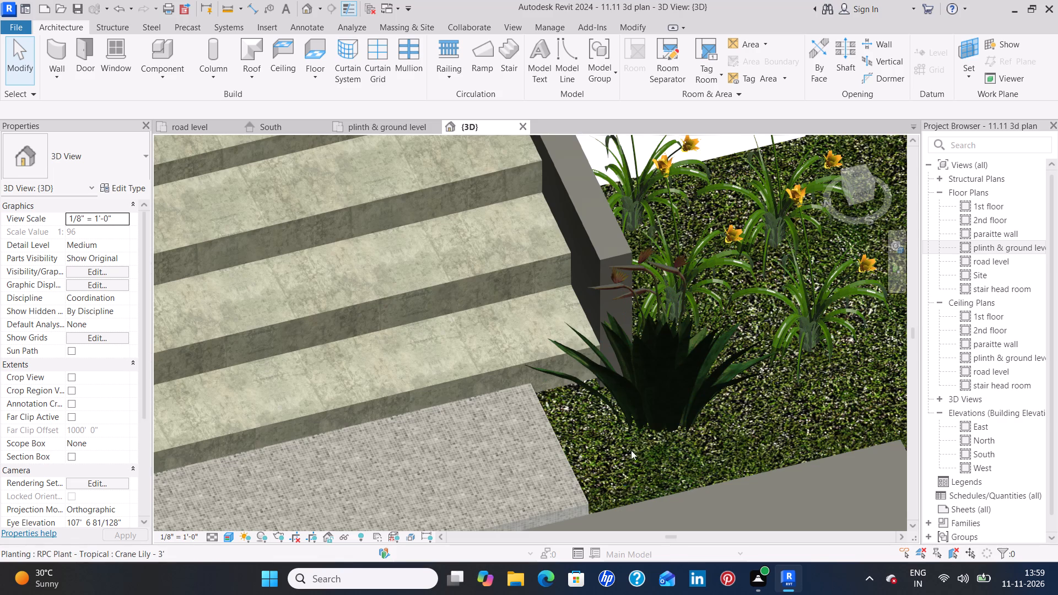
scroll(644, 440, down, 4)
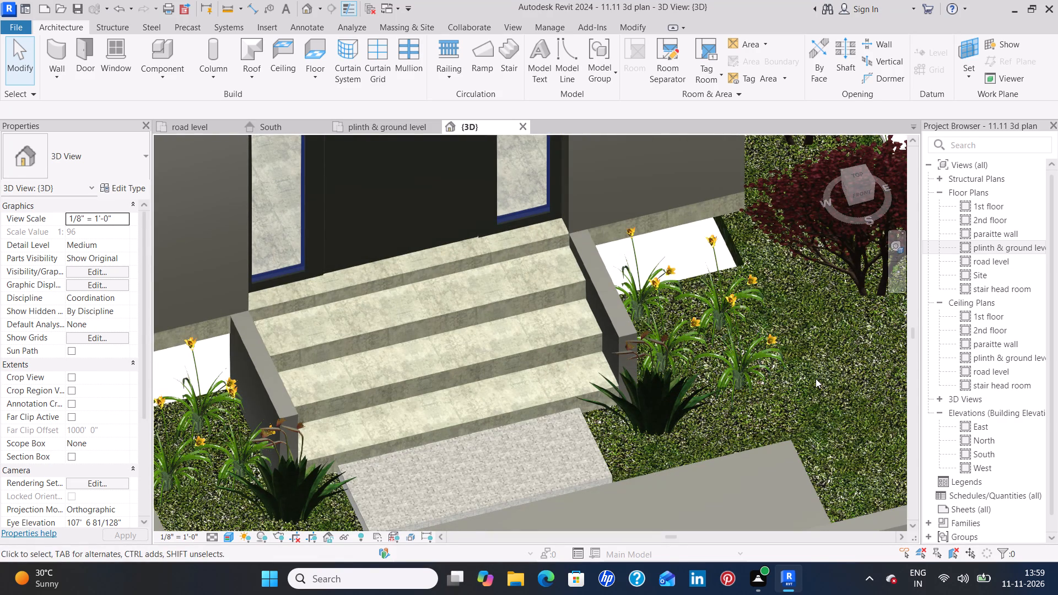
shift+middle_drag(815, 379, 636, 366)
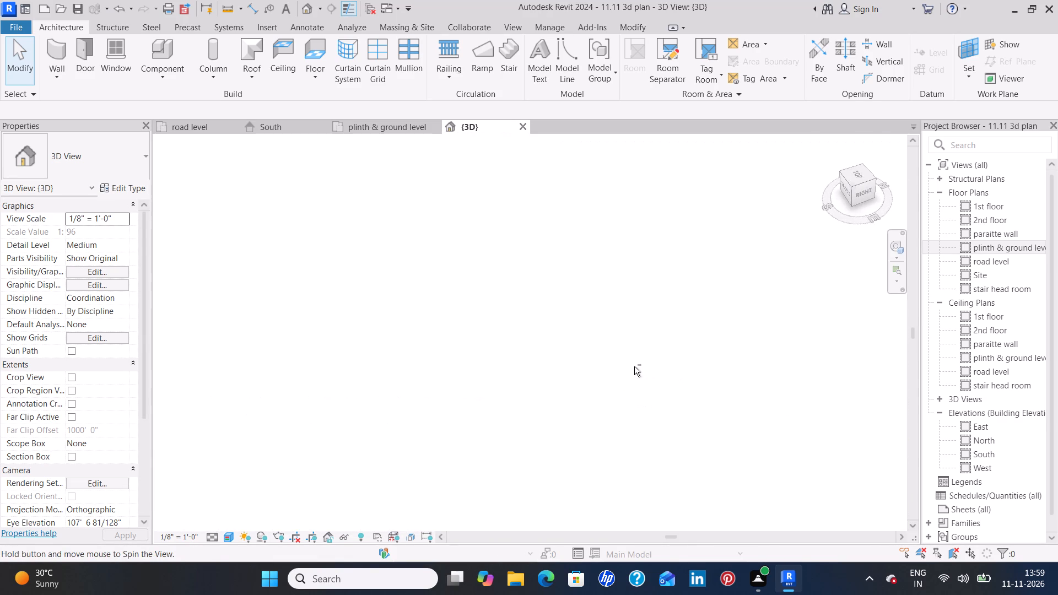
Inspect the side garden in 3D, including the stepping-stone path, the potted flowers around the seating area and the boundary planting.
scroll(634, 366, down, 9)
middle_drag(827, 356, 824, 354)
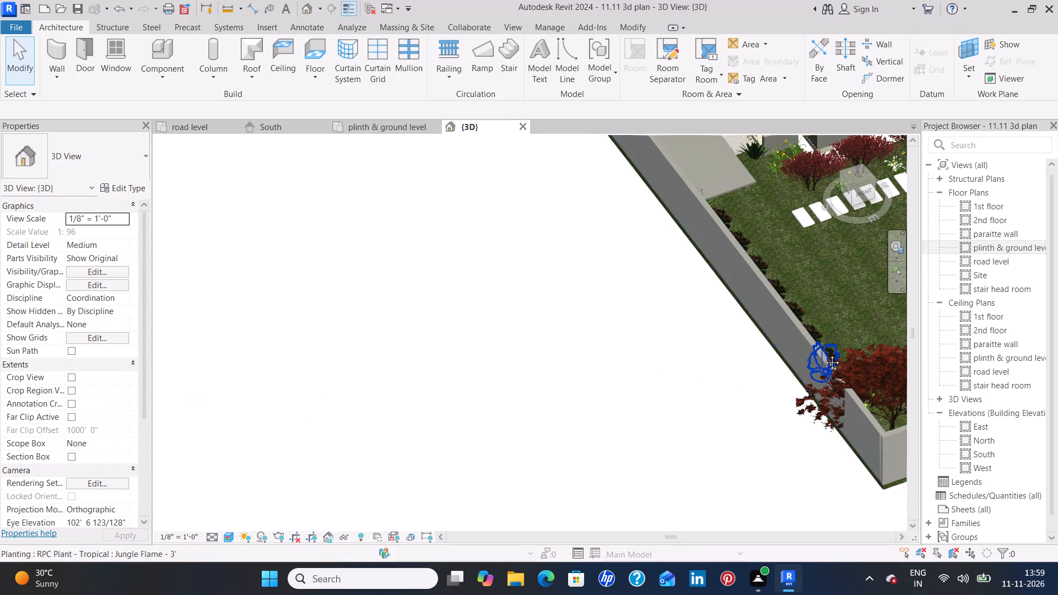
middle_drag(824, 354, 389, 386)
scroll(419, 230, up, 3)
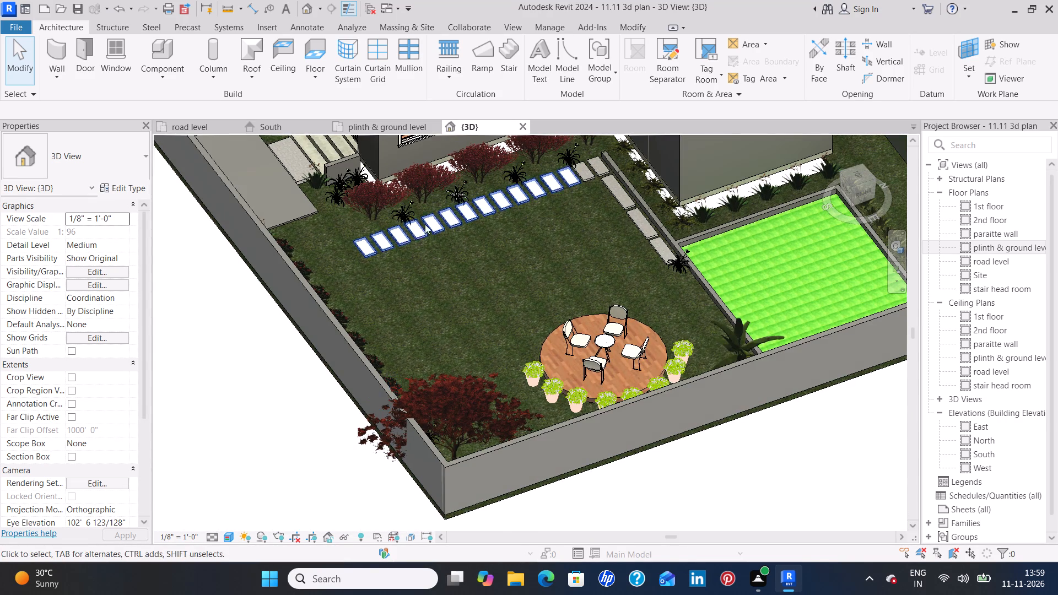
scroll(425, 224, up, 5)
middle_drag(720, 276, 381, 463)
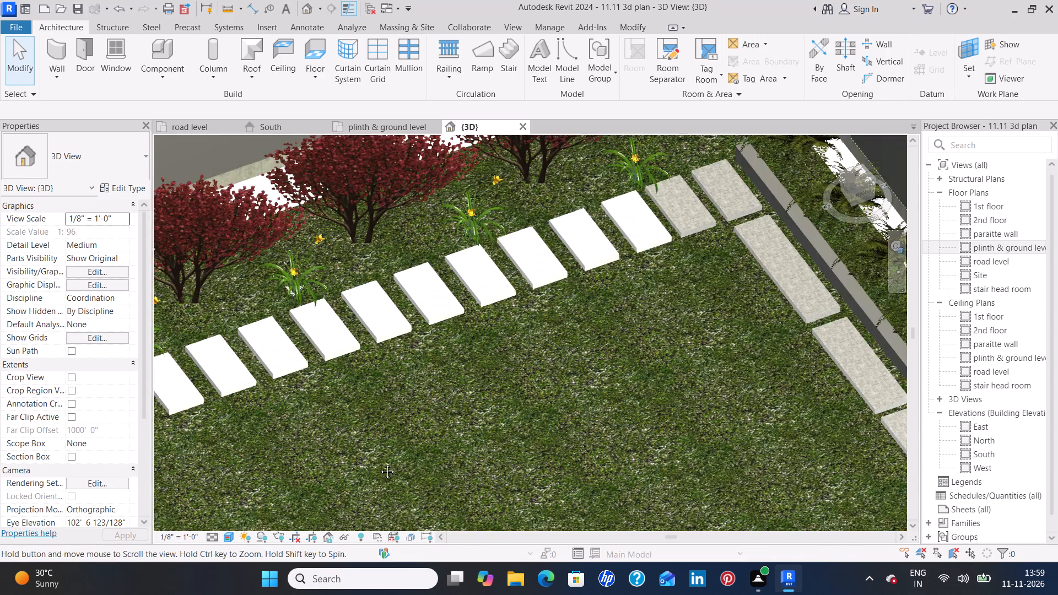
scroll(514, 455, down, 5)
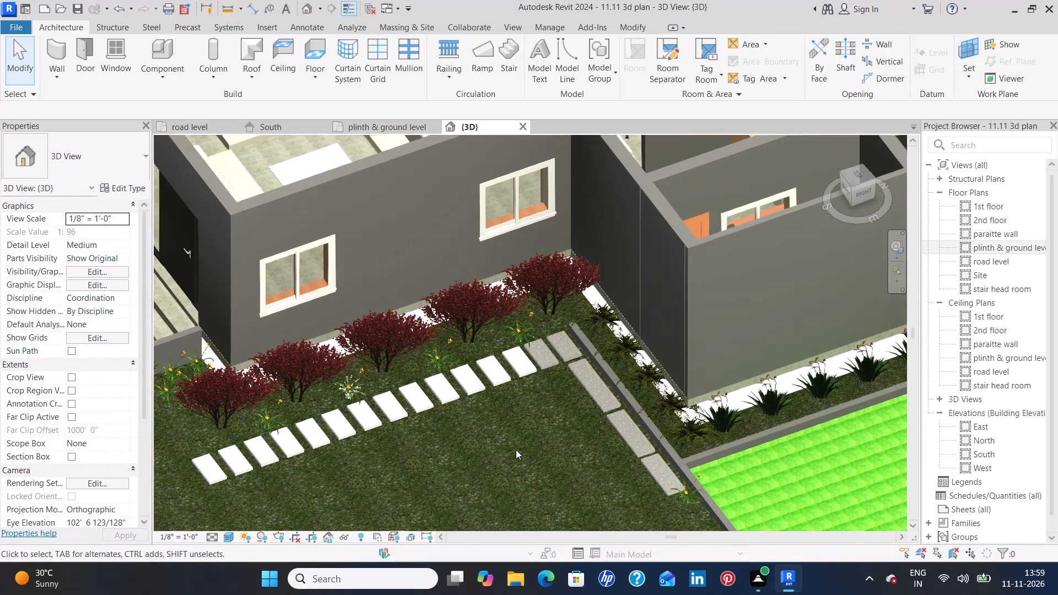
middle_drag(516, 450, 540, 313)
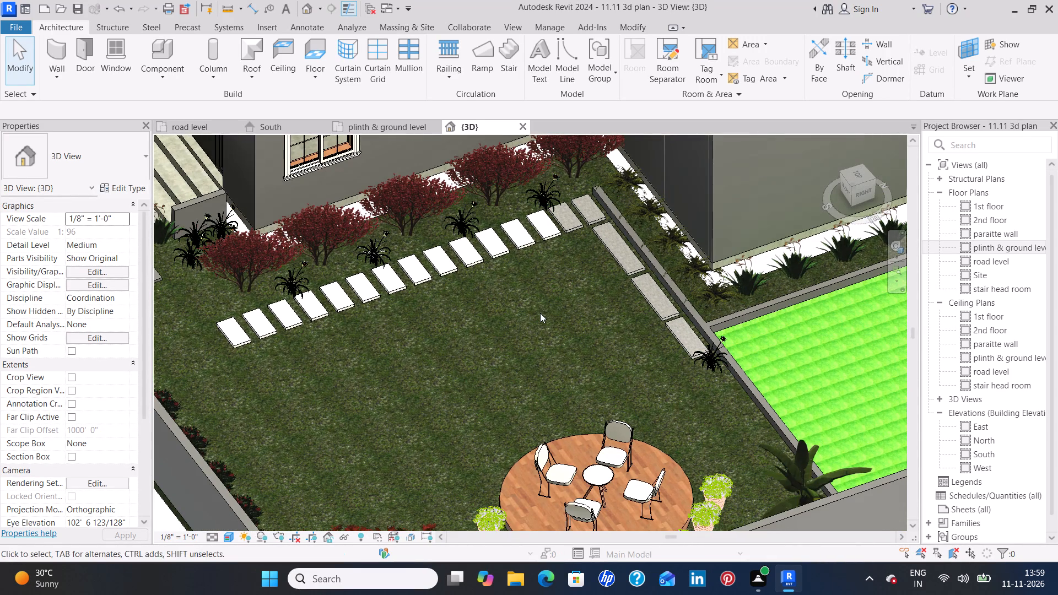
scroll(540, 313, down, 2)
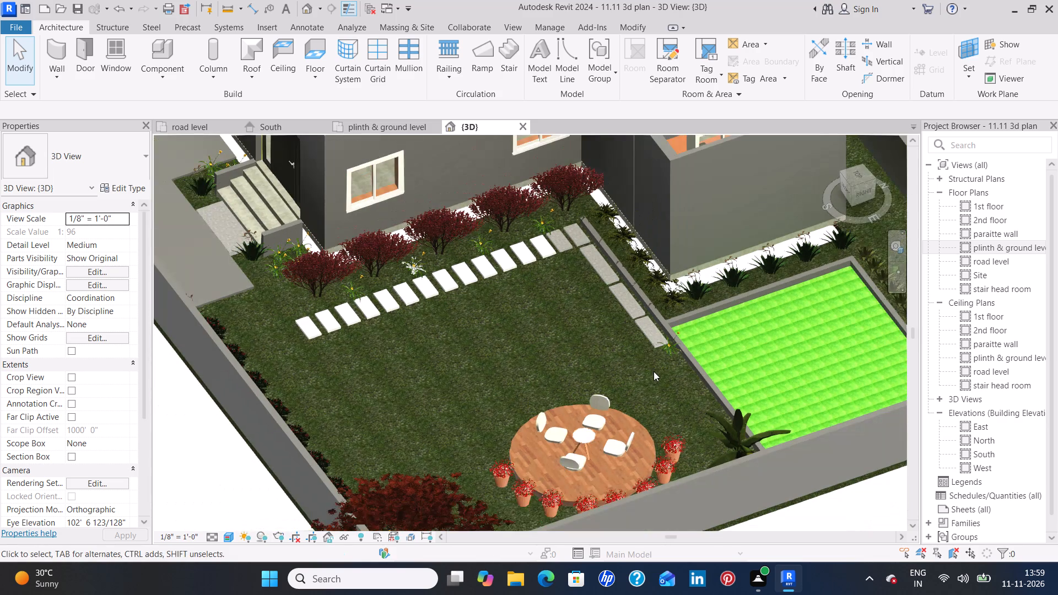
shift+middle_drag(620, 391, 716, 421)
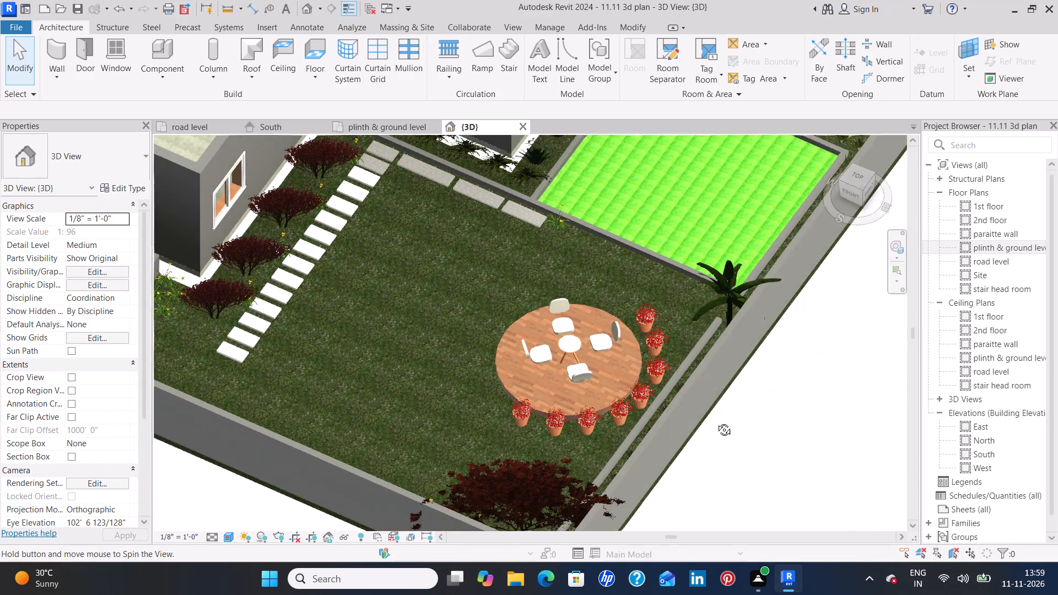
shift+middle_drag(716, 421, 753, 415)
scroll(582, 359, up, 4)
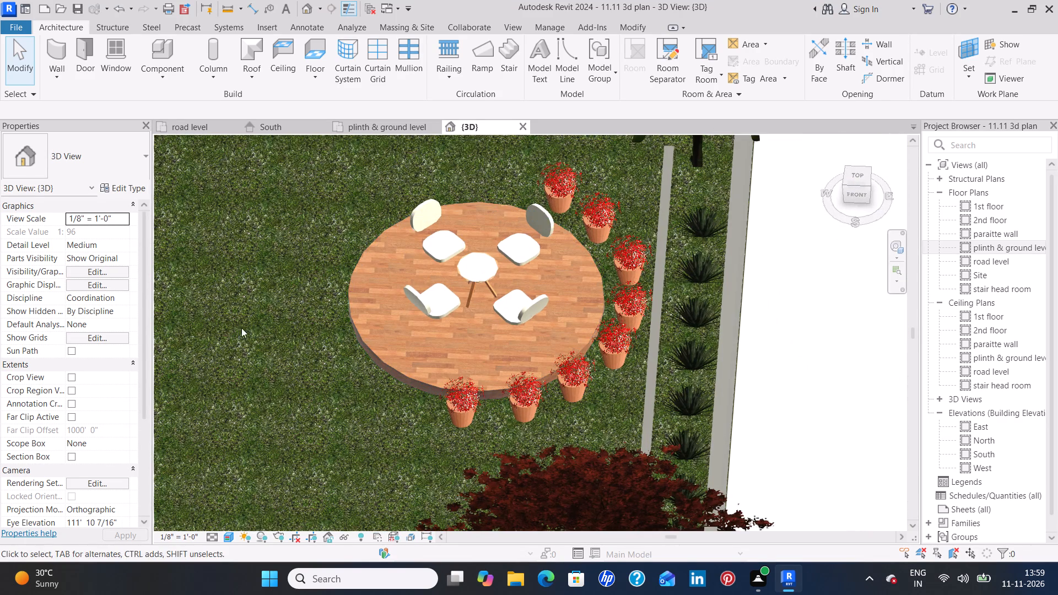
scroll(239, 326, down, 4)
middle_drag(261, 239, 390, 331)
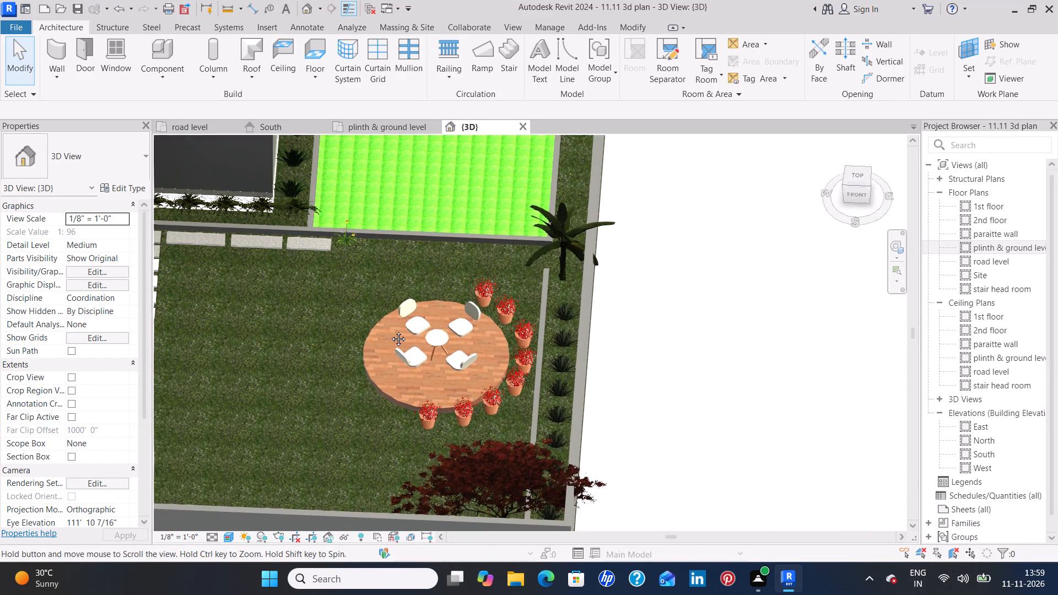
middle_drag(390, 331, 392, 332)
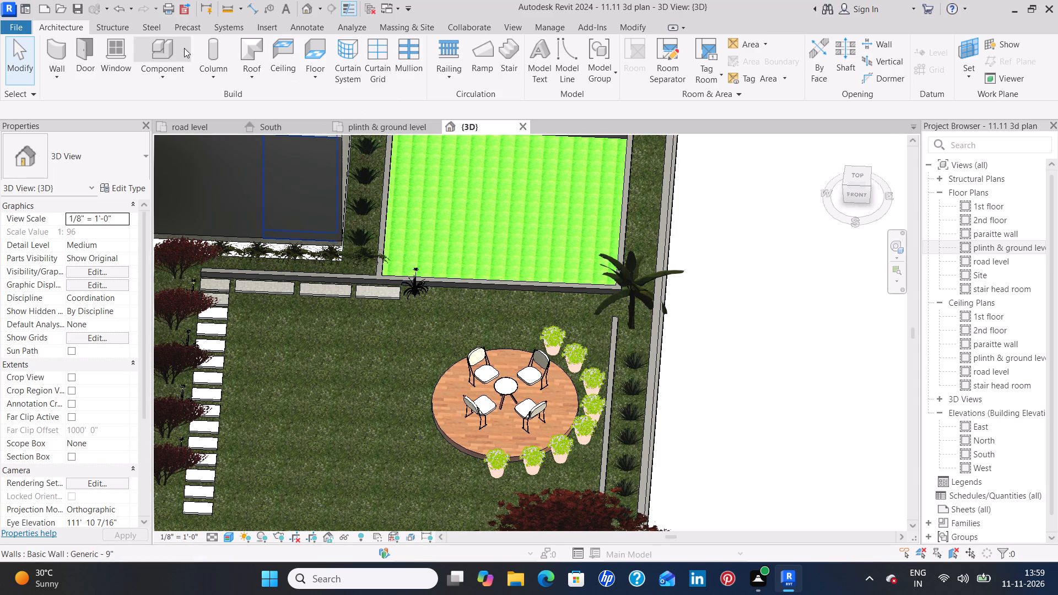
In the road level plan, load the PLANT_PLANTA_13432 family from the tree and plant folder for placement as a component.
click(195, 122)
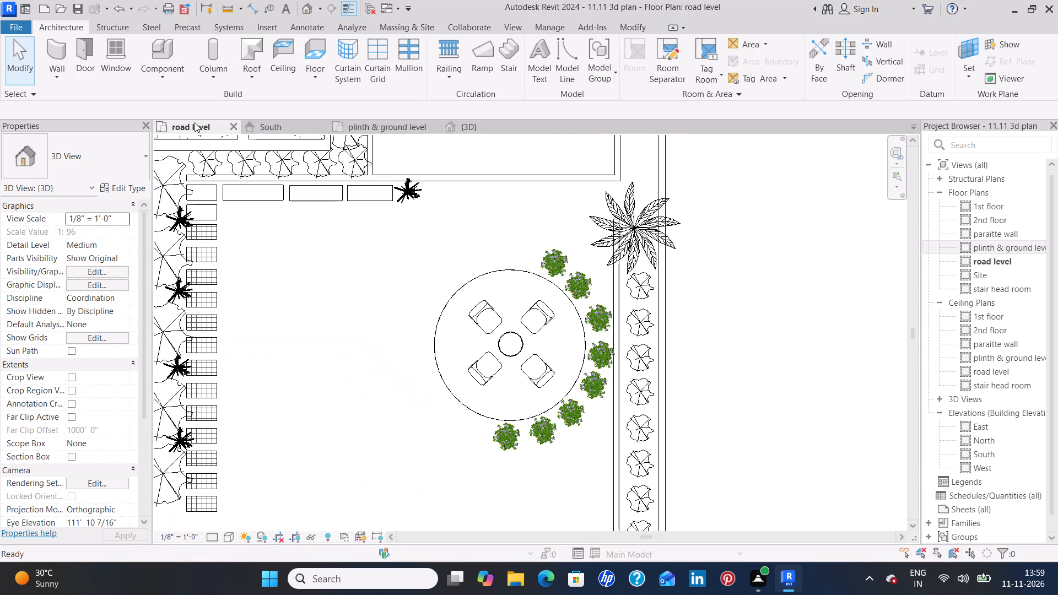
middle_drag(451, 225, 440, 301)
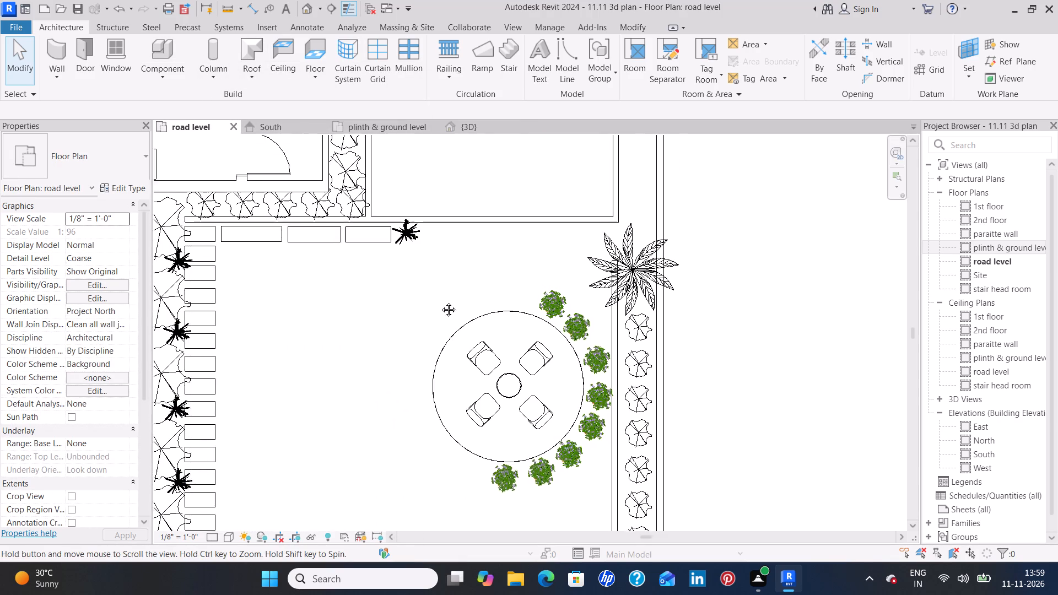
middle_drag(440, 301, 433, 322)
scroll(431, 311, up, 4)
middle_drag(460, 297, 393, 343)
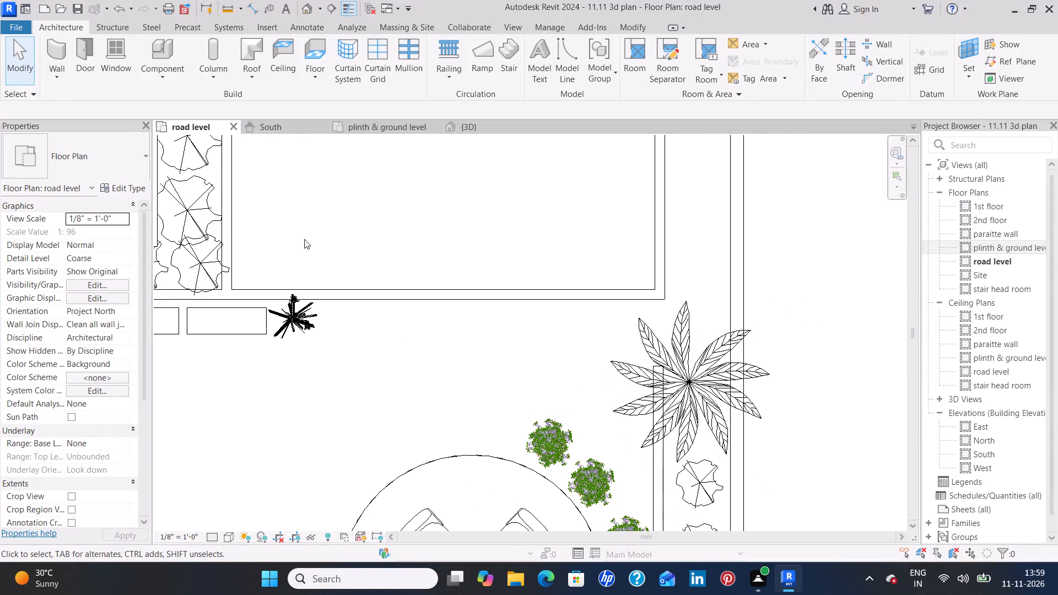
click(169, 43)
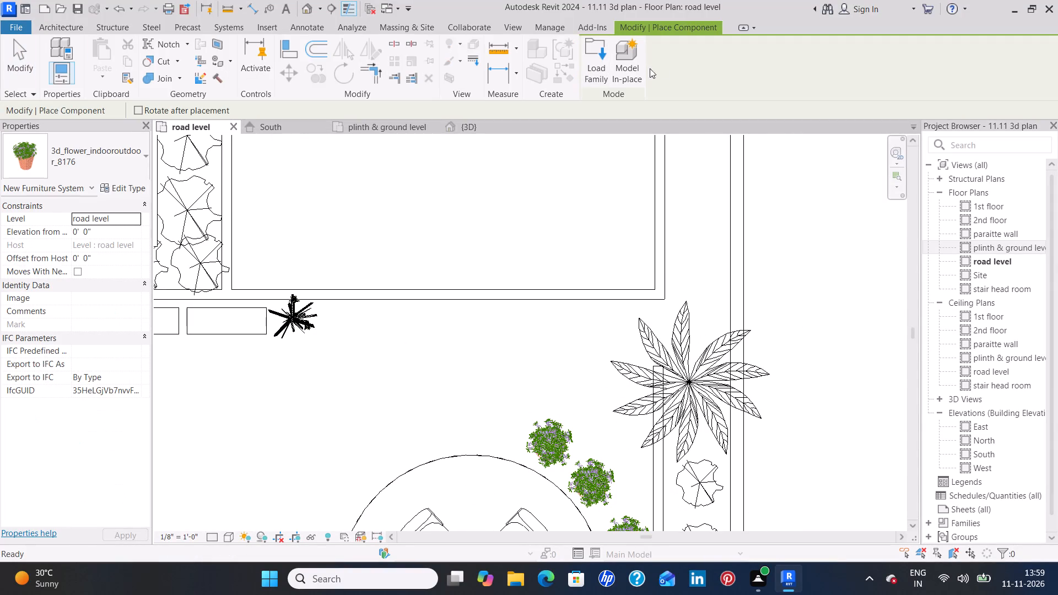
click(601, 74)
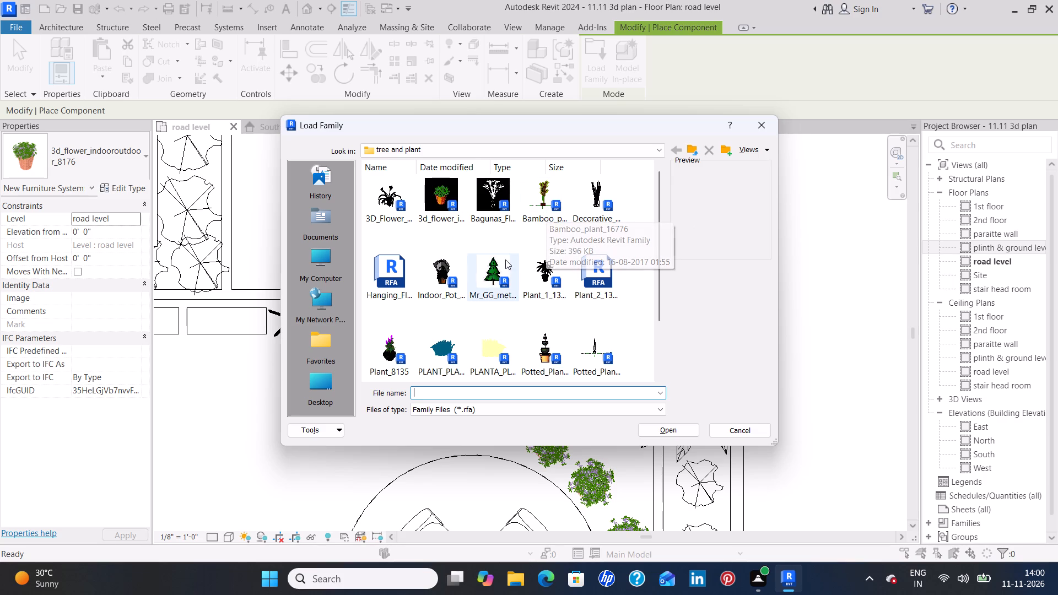
scroll(490, 275, down, 1)
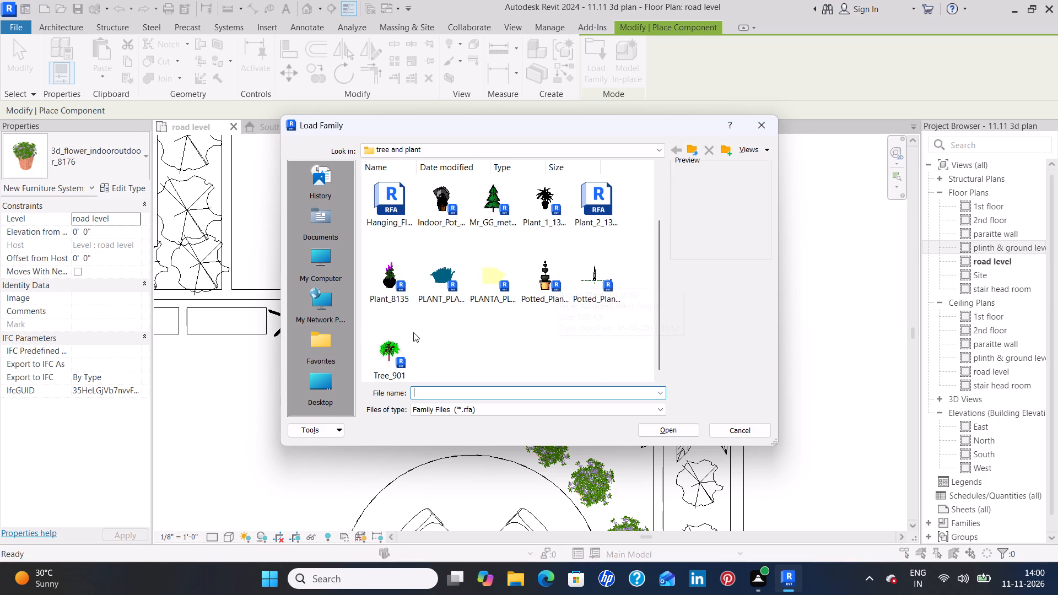
click(441, 268)
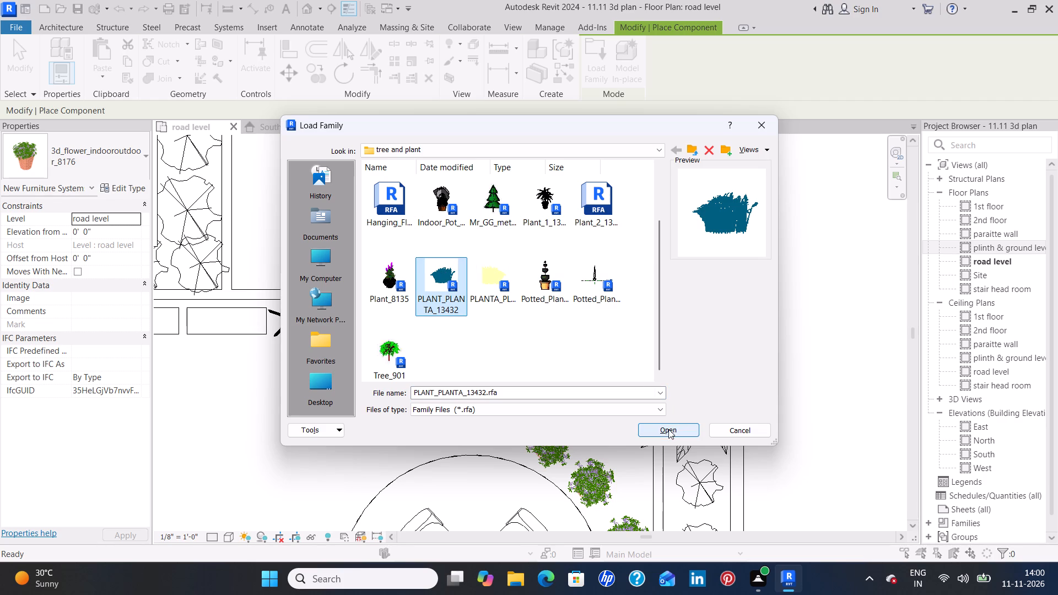
click(668, 429)
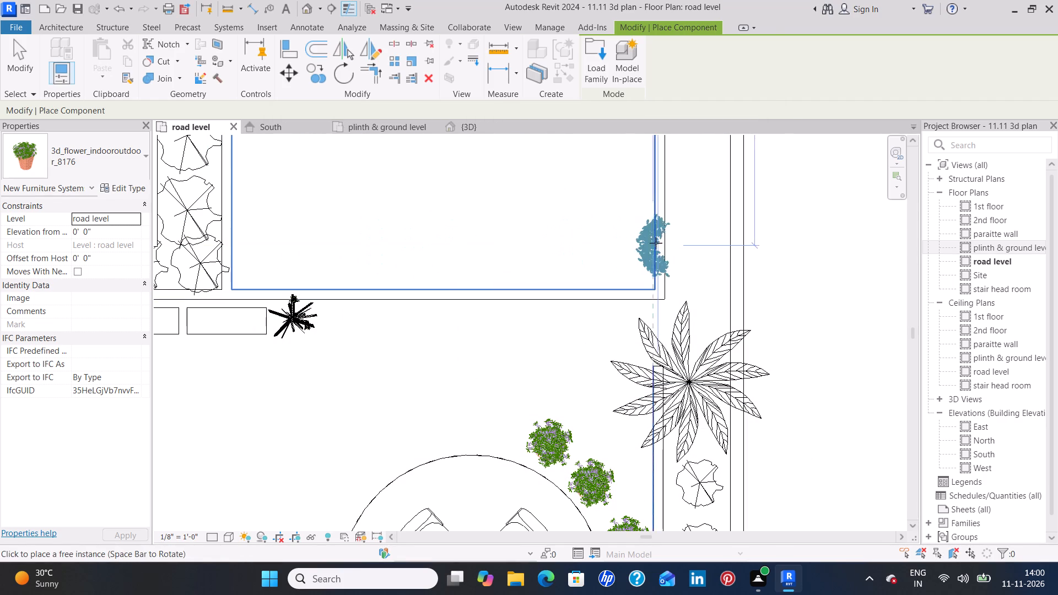
Set the PLANT_PLANTA_13432 type's height to 2'.
click(137, 188)
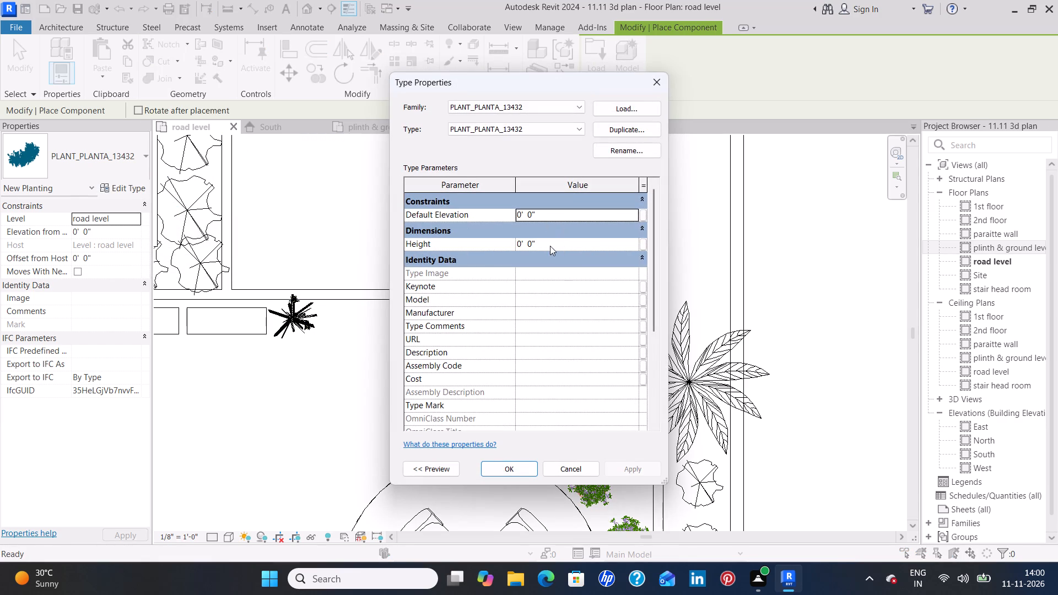
click(556, 246)
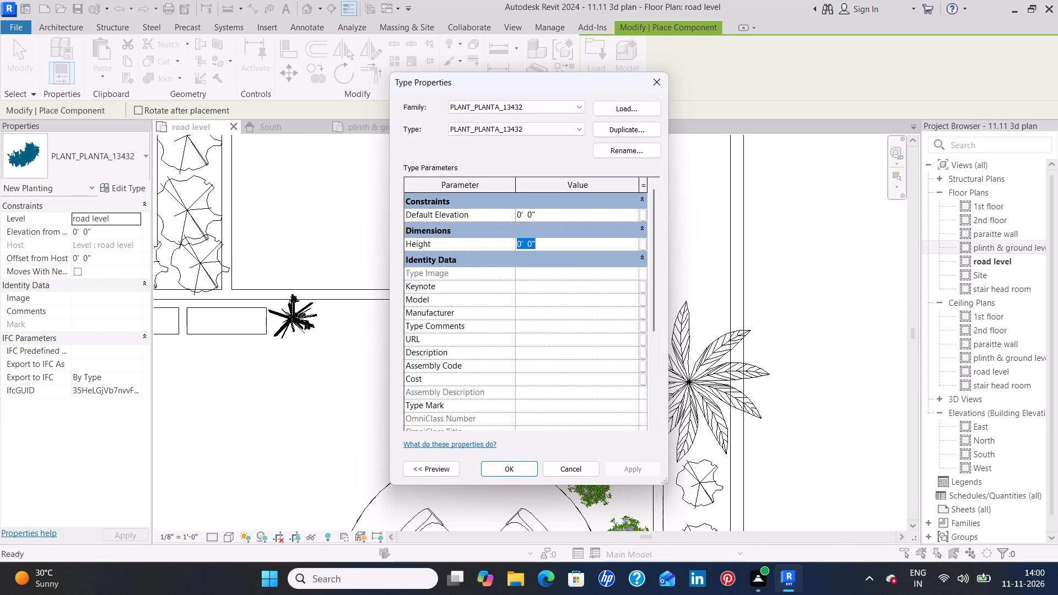
key(BackSpace)
key(3)
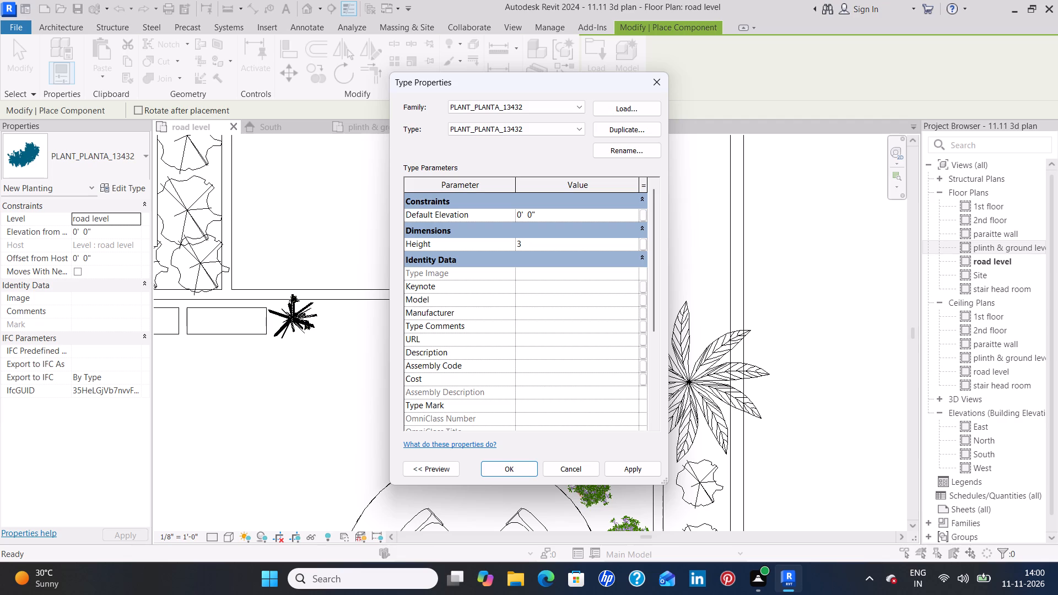
key(BackSpace)
text(2')
key(Return)
click(636, 473)
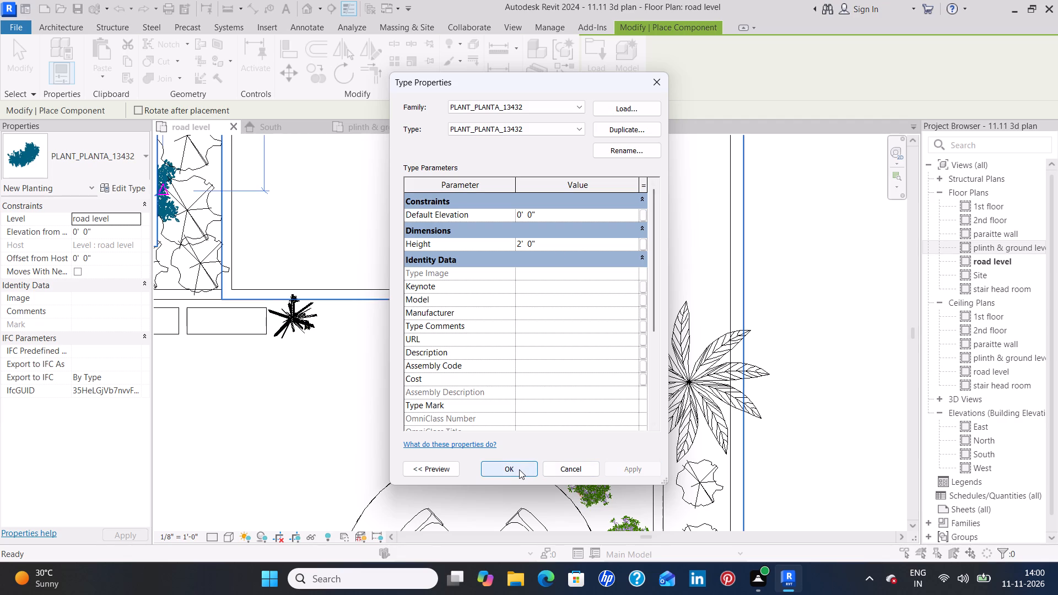
click(519, 469)
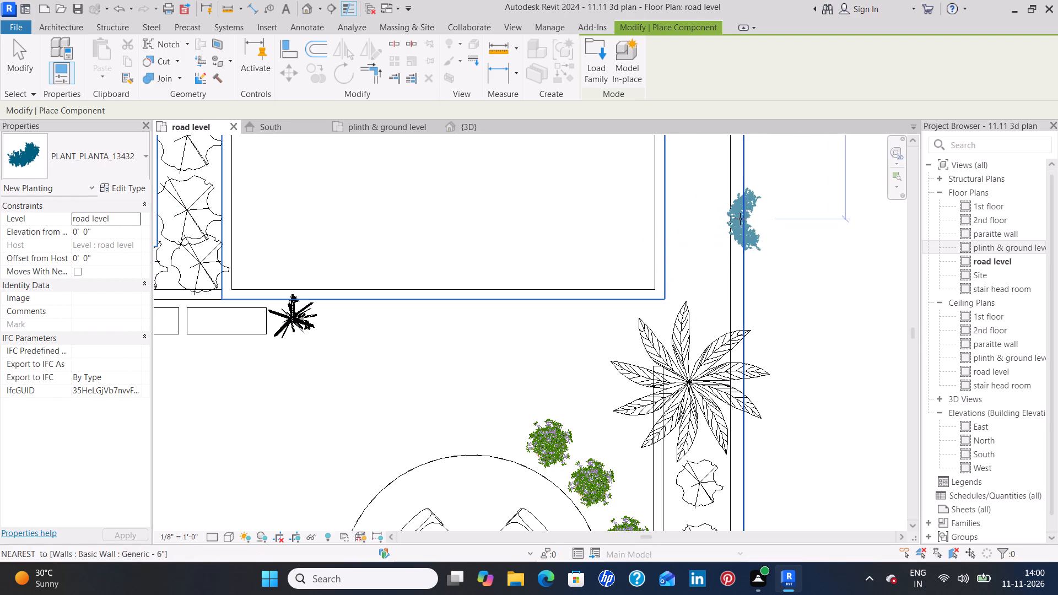
Place rotated PLANT_PLANTA_13432 shrubs: six lining the inner wall up to the Cuban royal palm, plus one starting a second line beside the first shrub.
key(space)
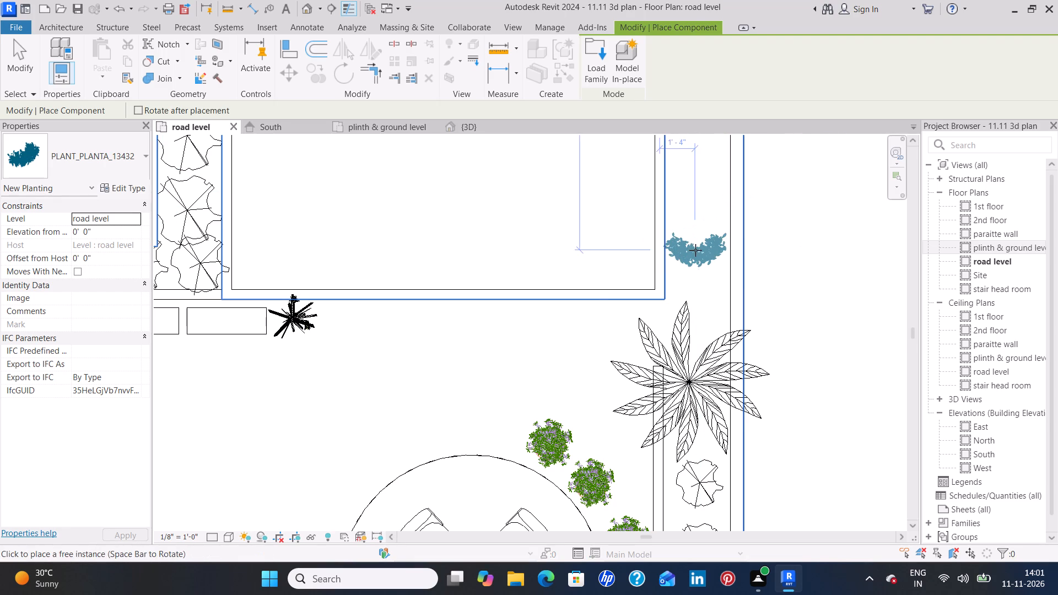
key(space)
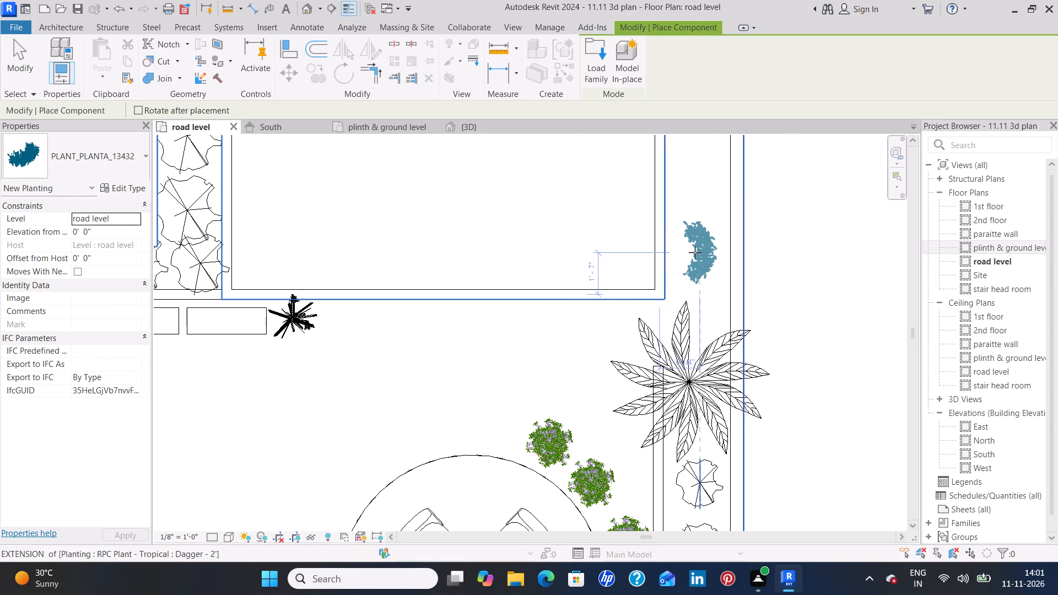
click(690, 252)
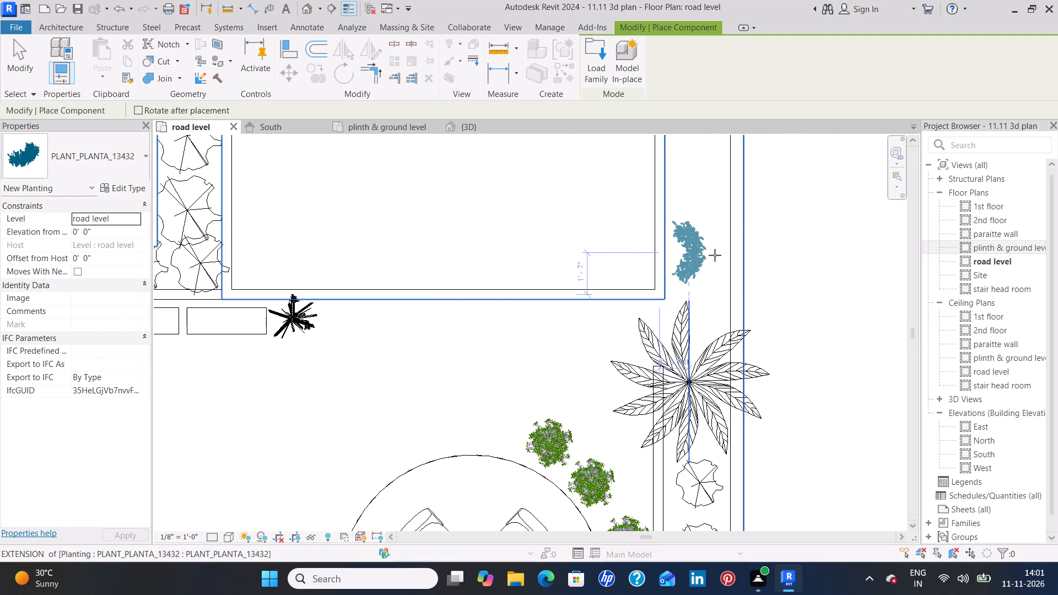
click(717, 255)
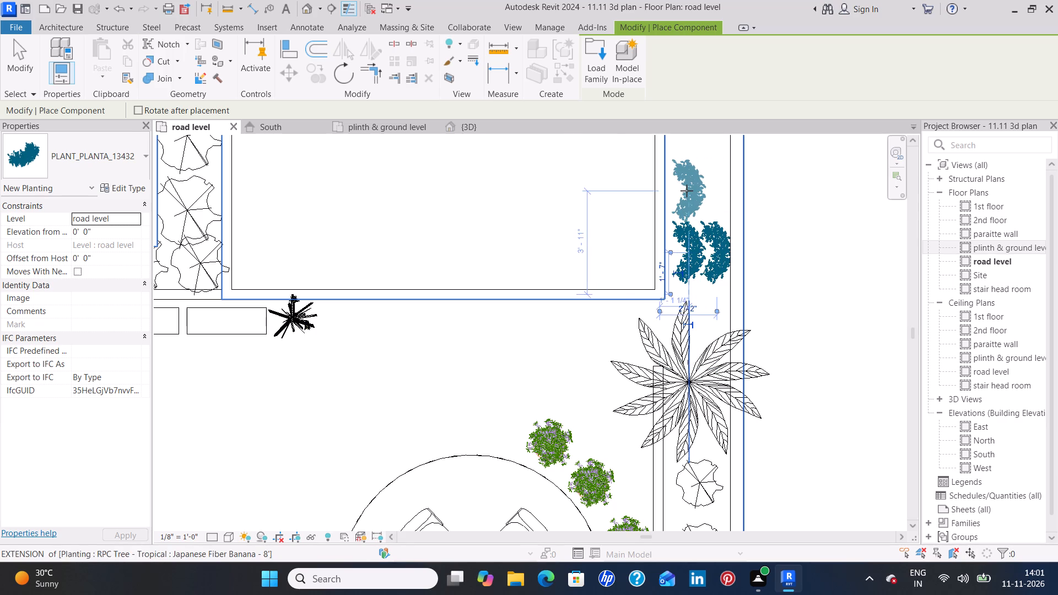
click(687, 191)
middle_drag(683, 180, 678, 320)
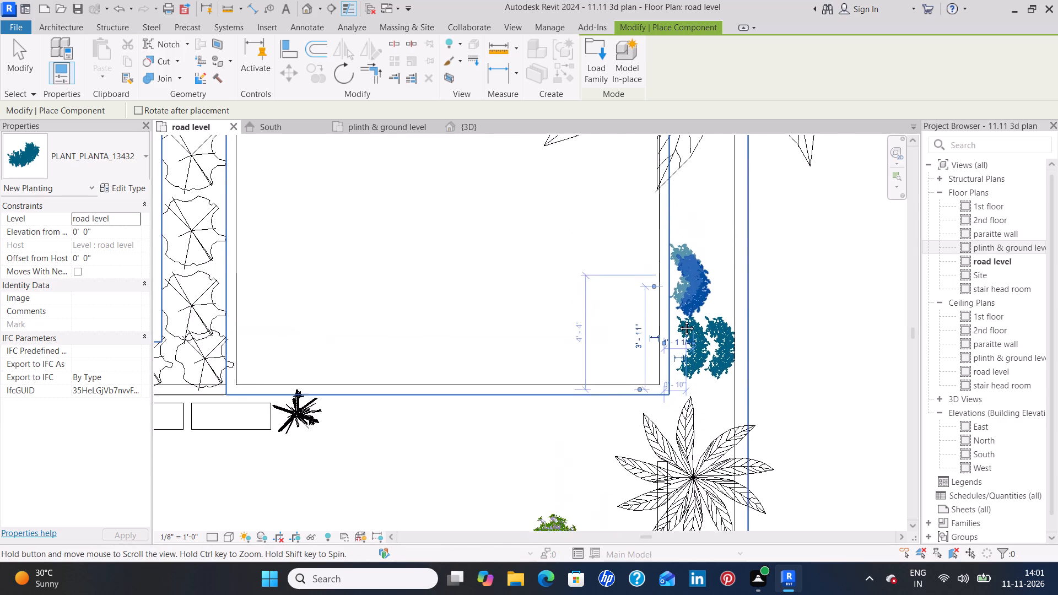
middle_drag(678, 320, 657, 393)
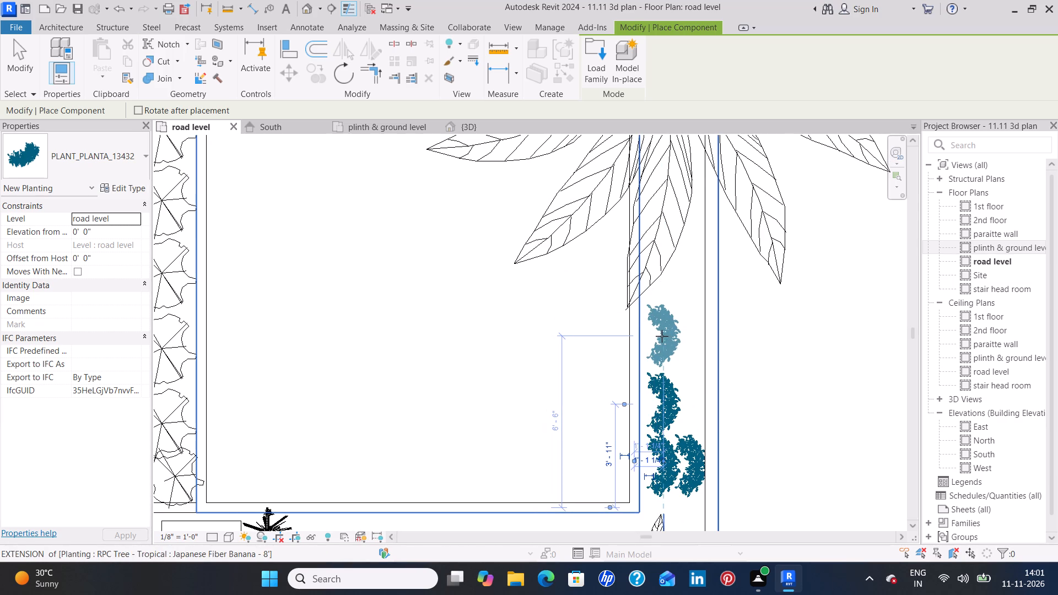
click(662, 336)
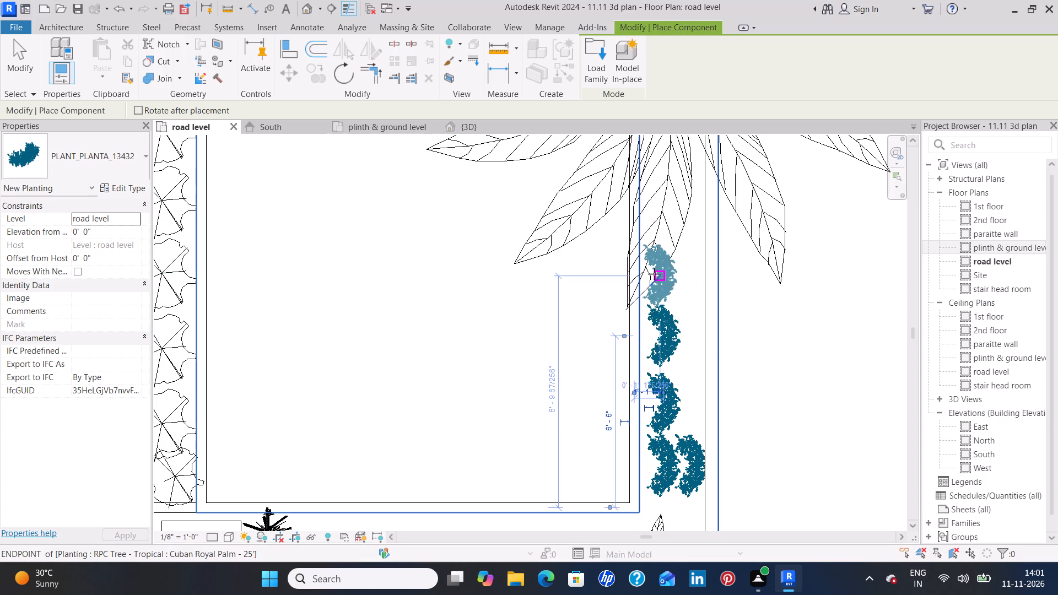
click(654, 274)
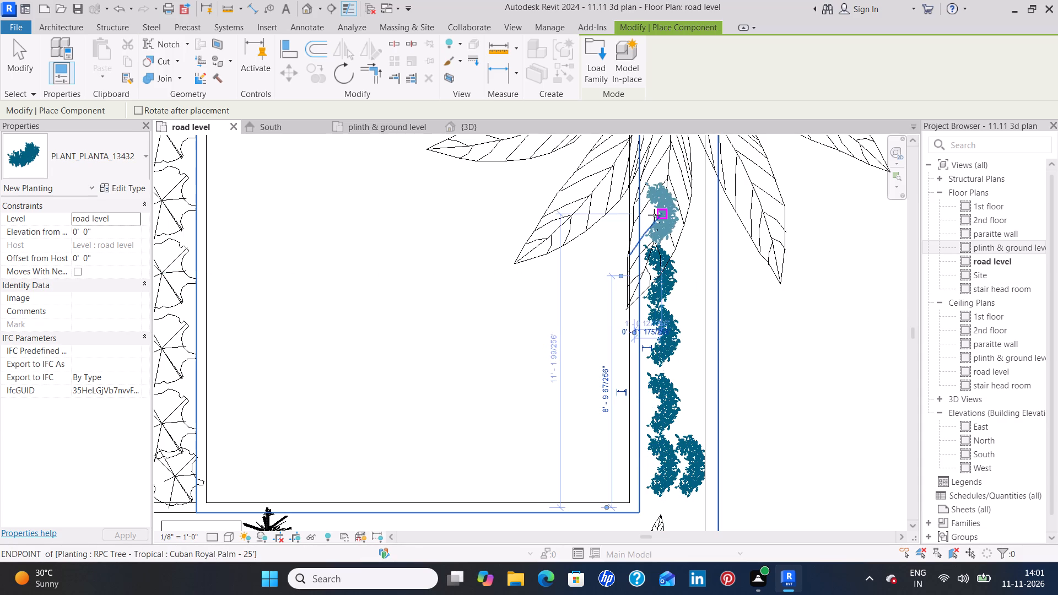
click(657, 213)
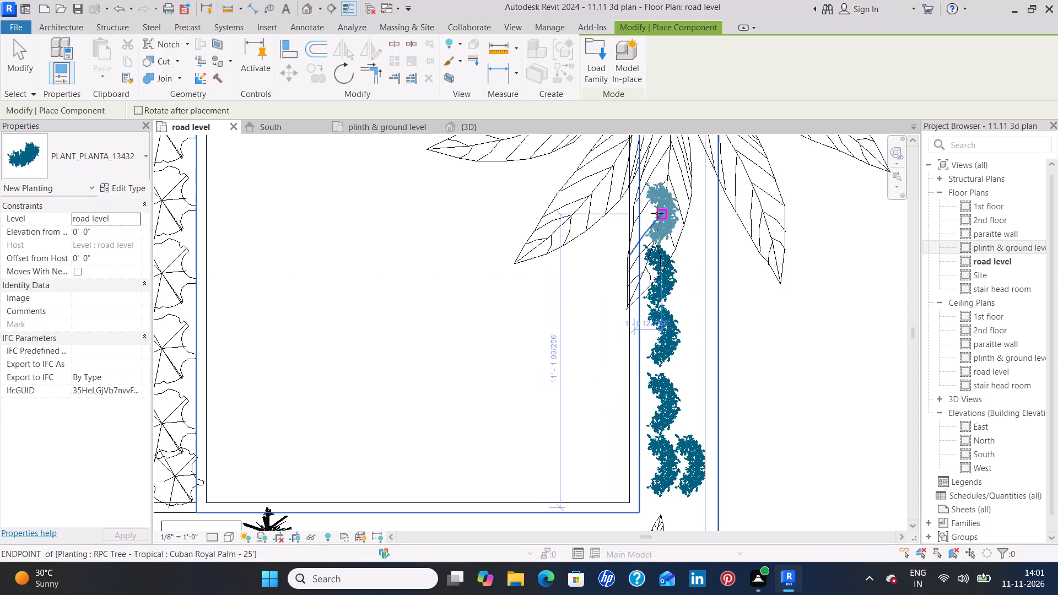
middle_drag(654, 175, 653, 360)
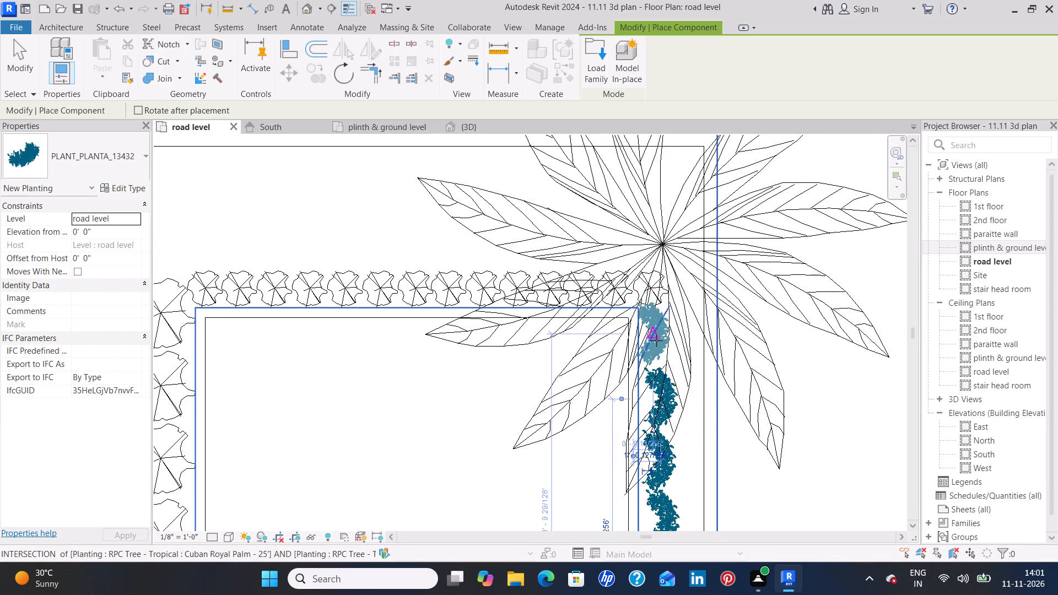
click(660, 340)
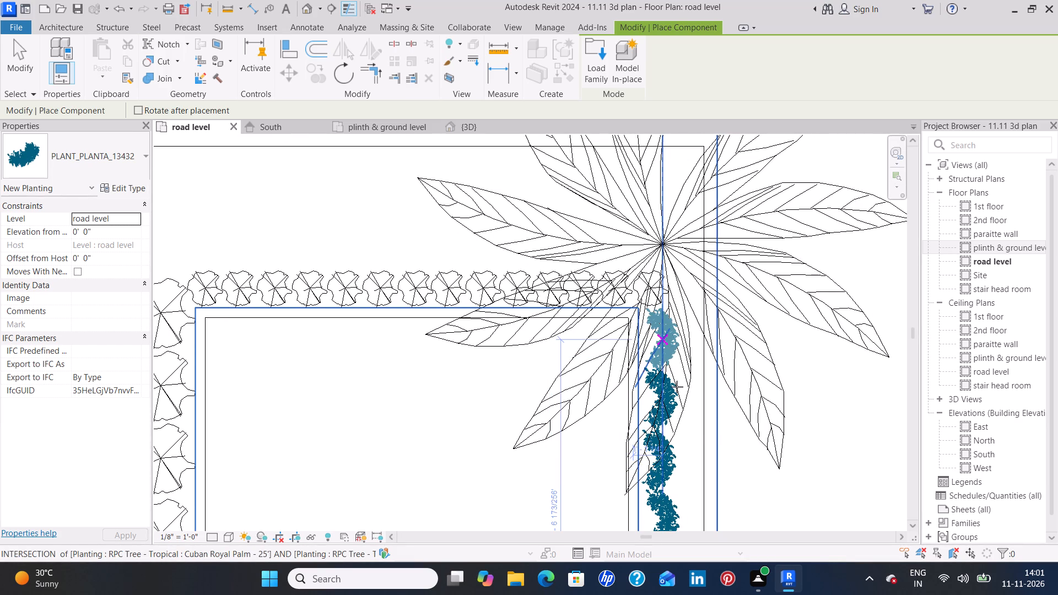
Complete the second line on the boundary-wall side of the strip with five more PLANT_PLANTA_13432 shrubs, each paired with a first-line shrub.
middle_drag(682, 461, 694, 258)
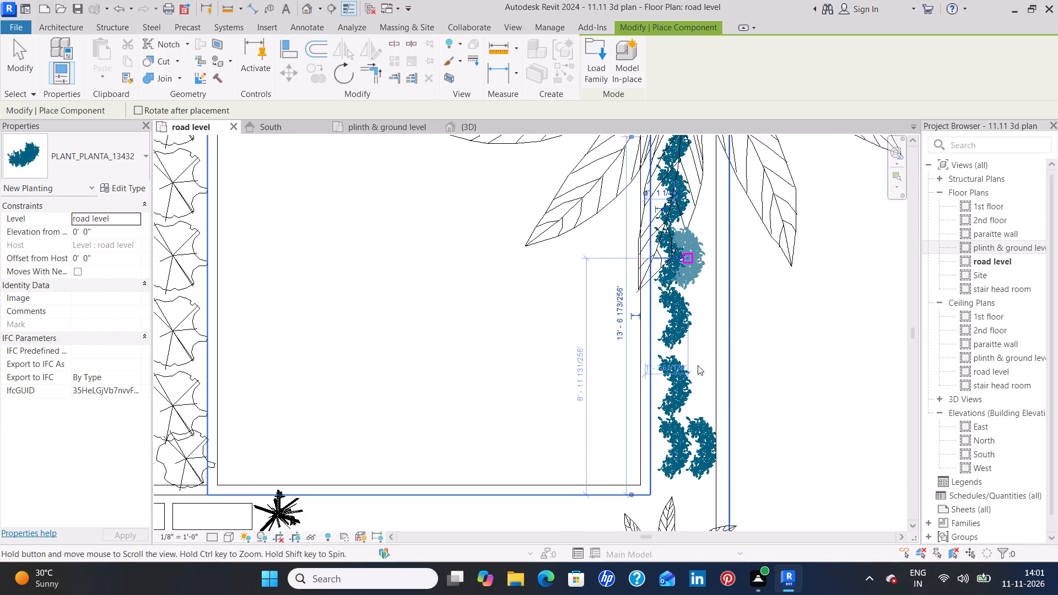
click(701, 392)
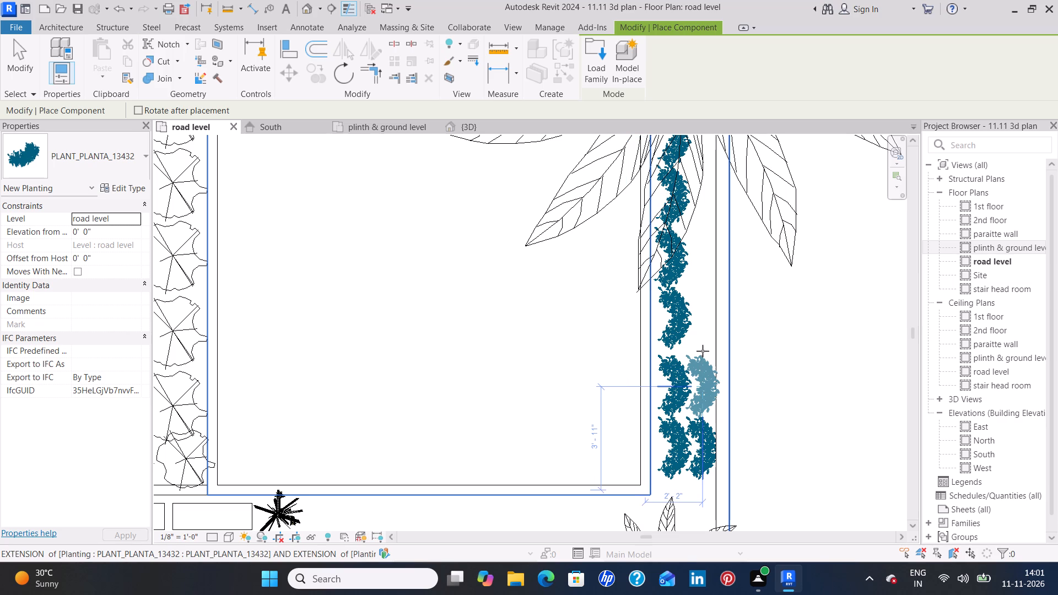
click(703, 315)
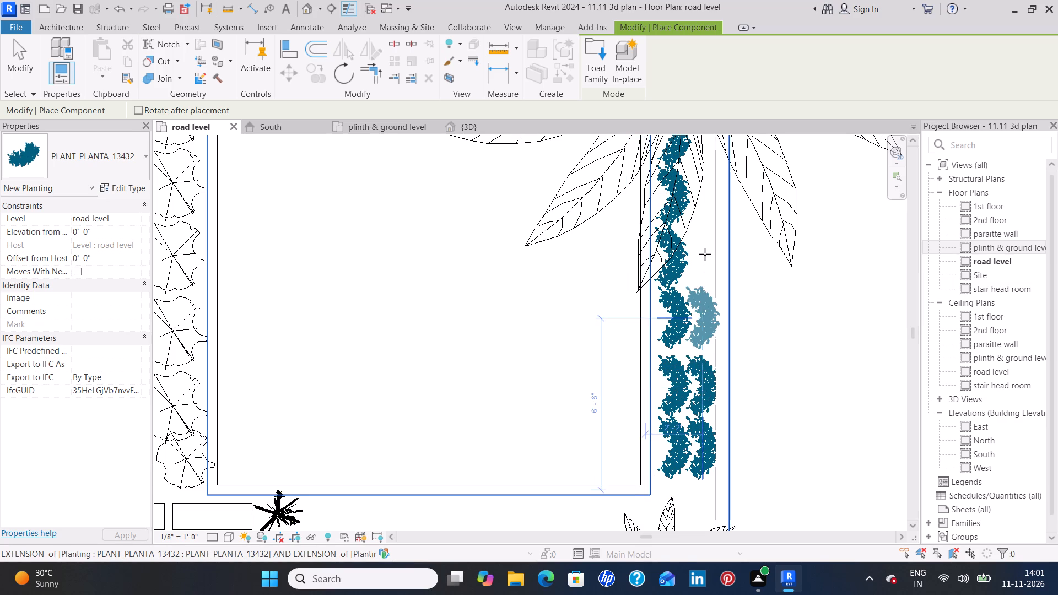
click(704, 253)
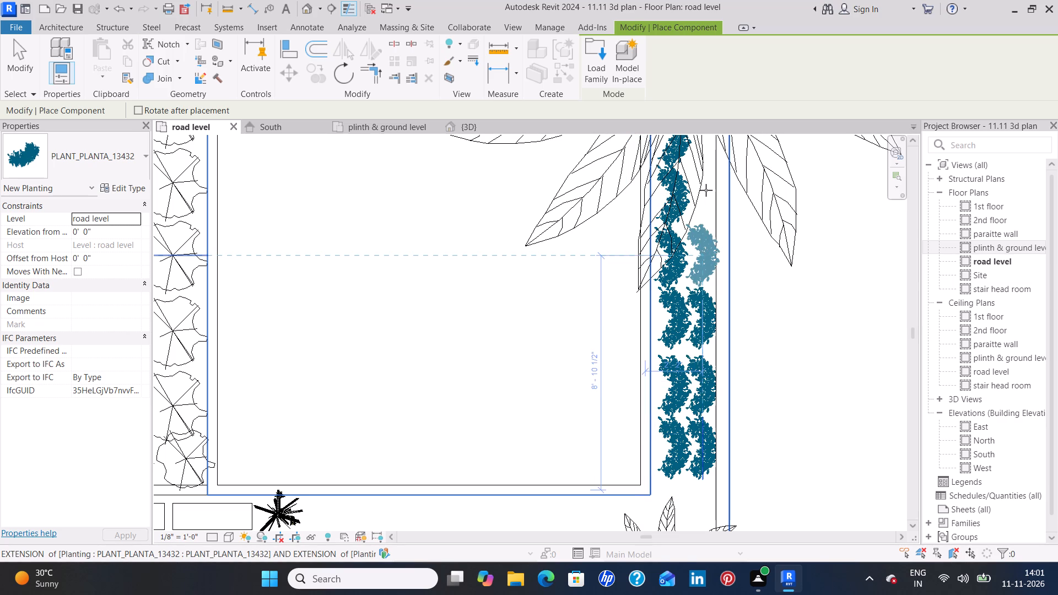
click(703, 198)
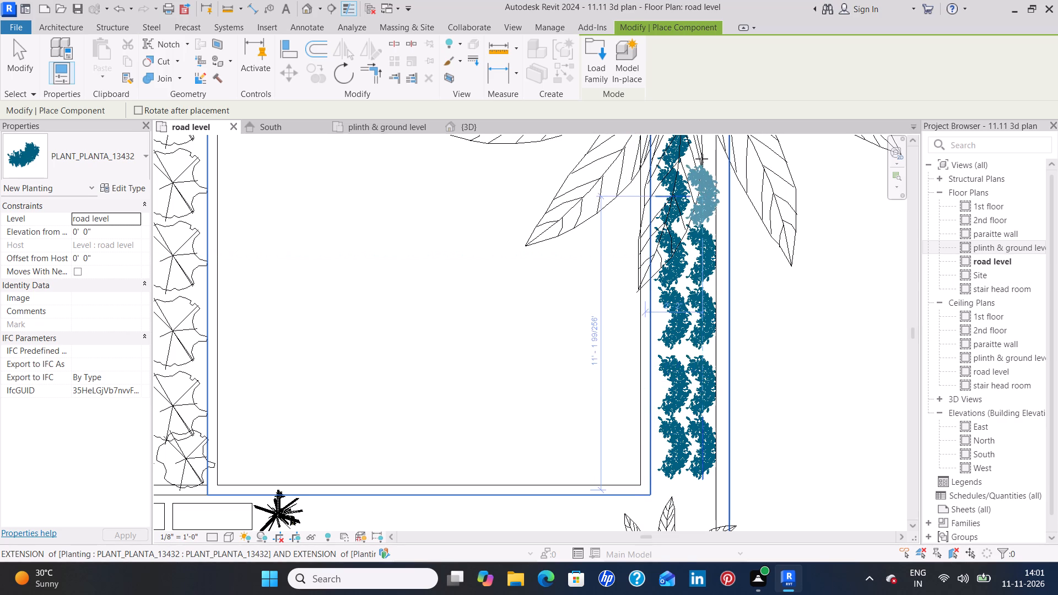
middle_drag(701, 159, 670, 376)
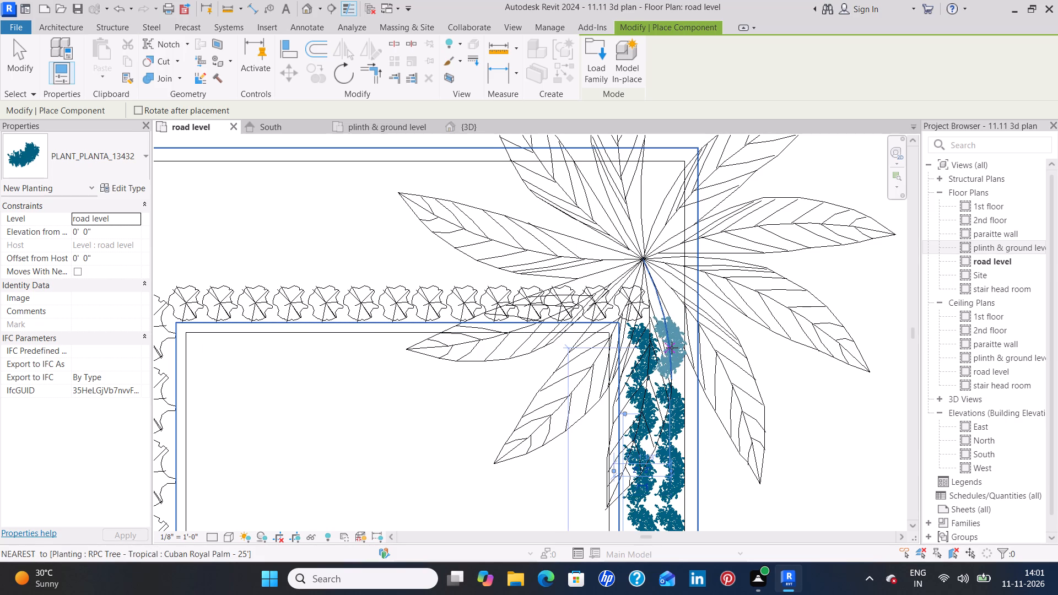
click(672, 348)
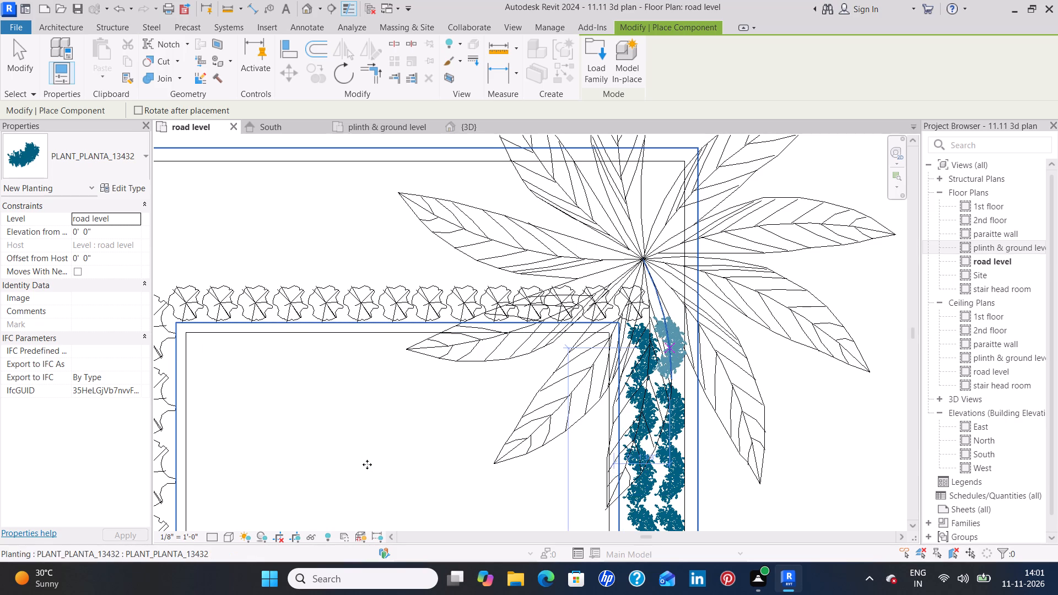
Rotate PLANT_PLANTA_13432 and place six shrubs along the wall, from the plant at the end of the stepping stones to the wall corner.
middle_drag(371, 458, 606, 174)
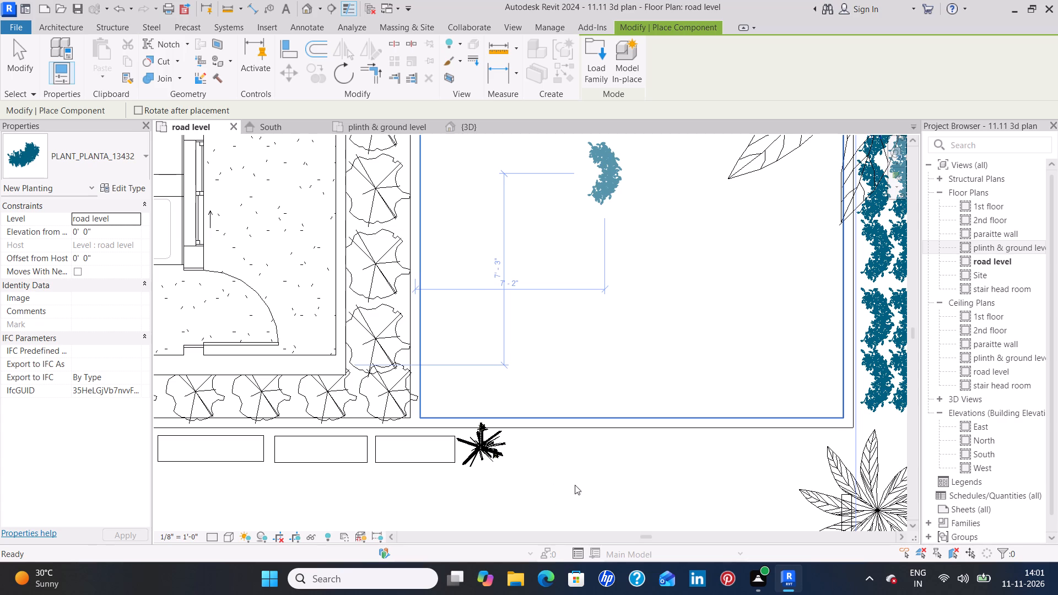
key(space)
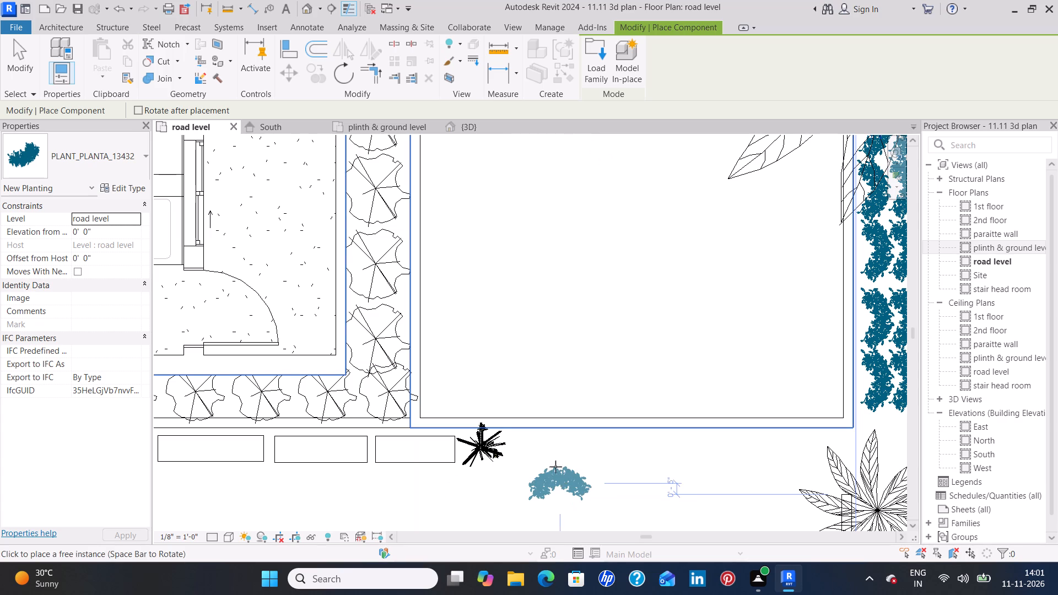
click(537, 444)
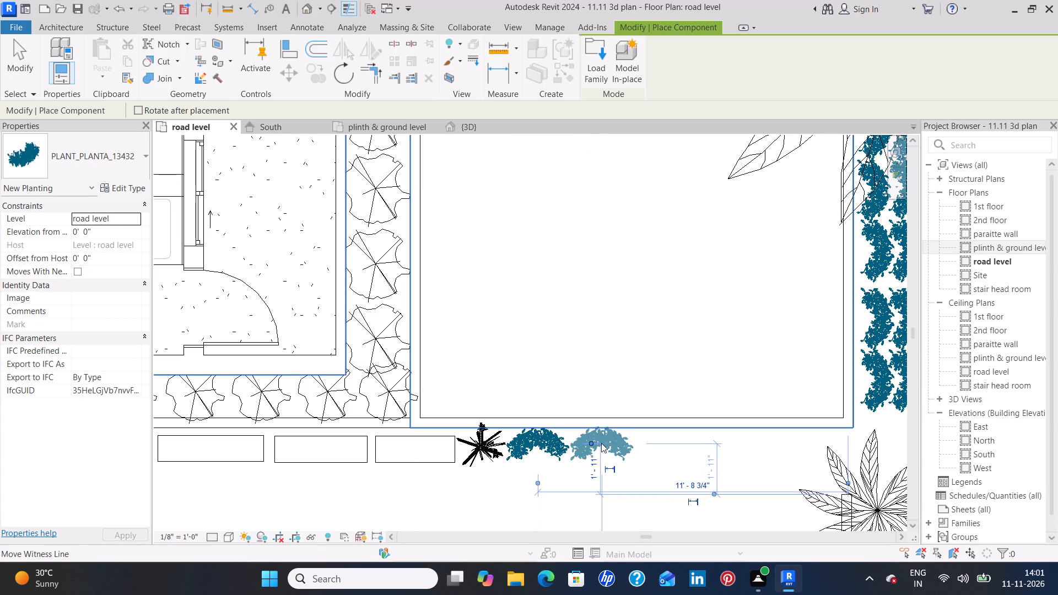
click(601, 443)
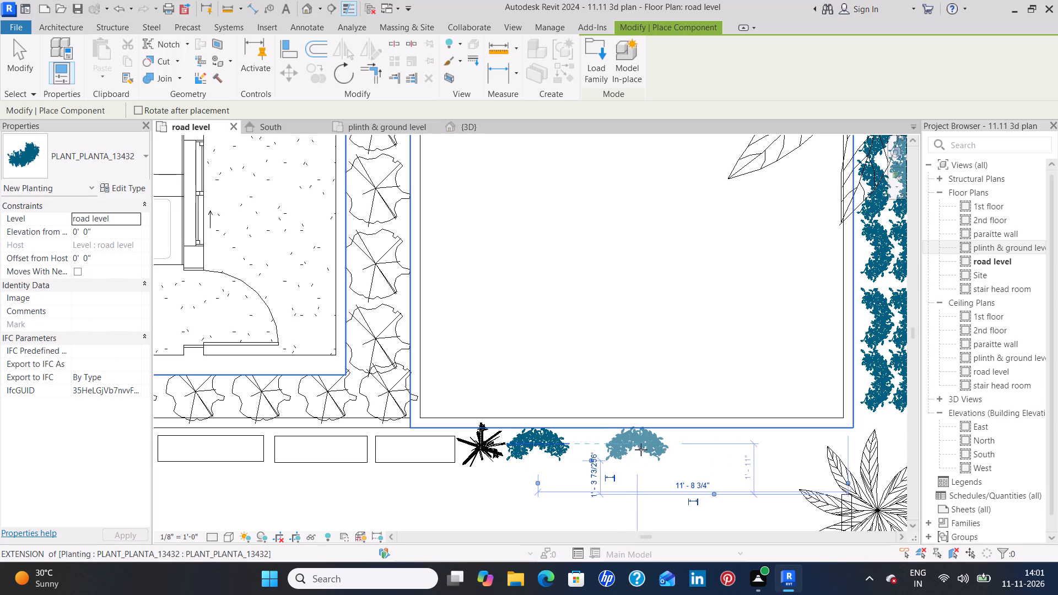
key(Escape)
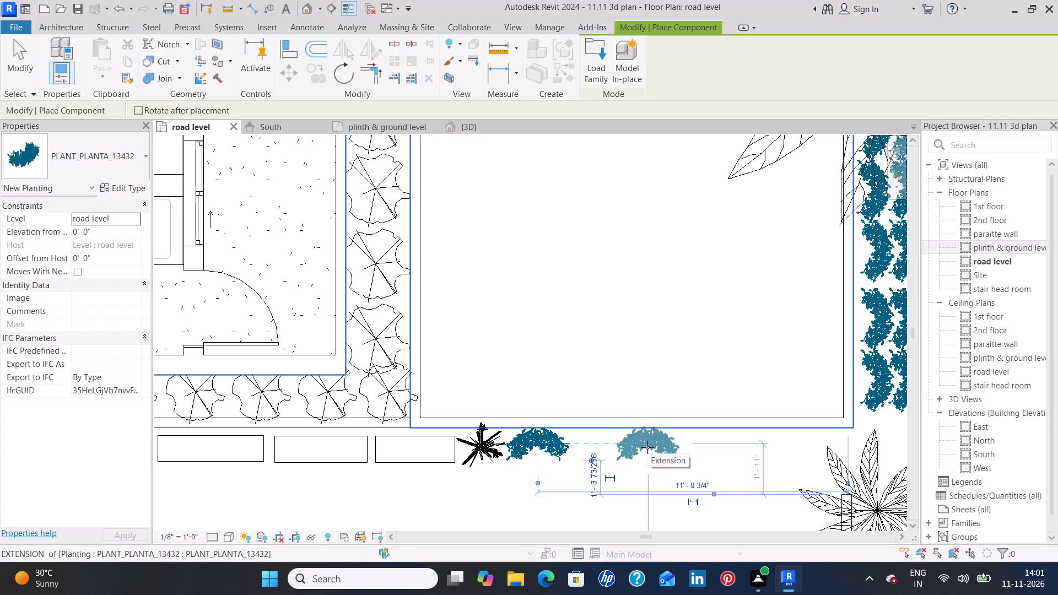
click(603, 442)
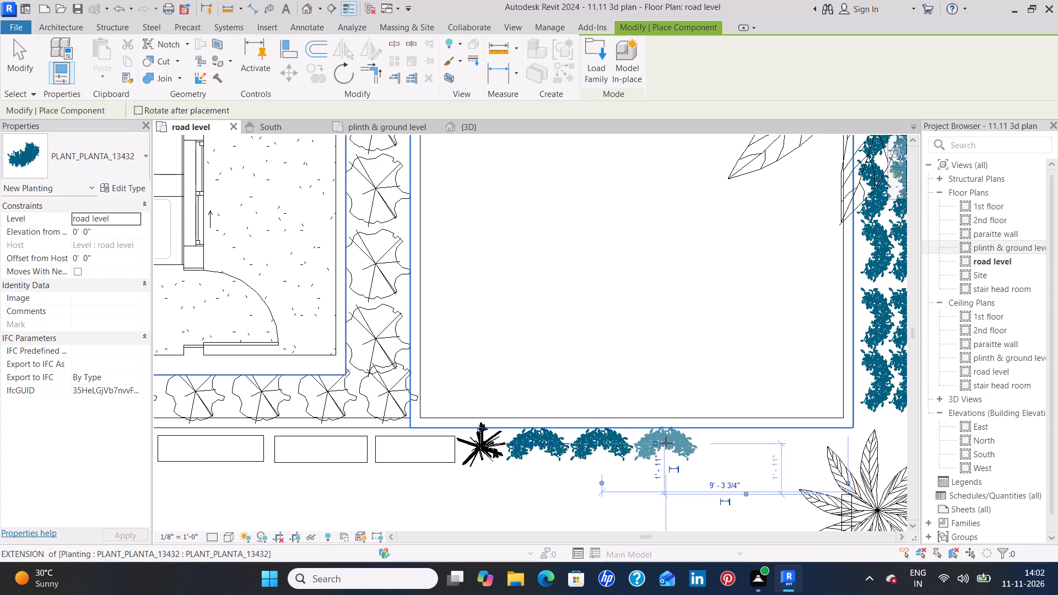
click(662, 442)
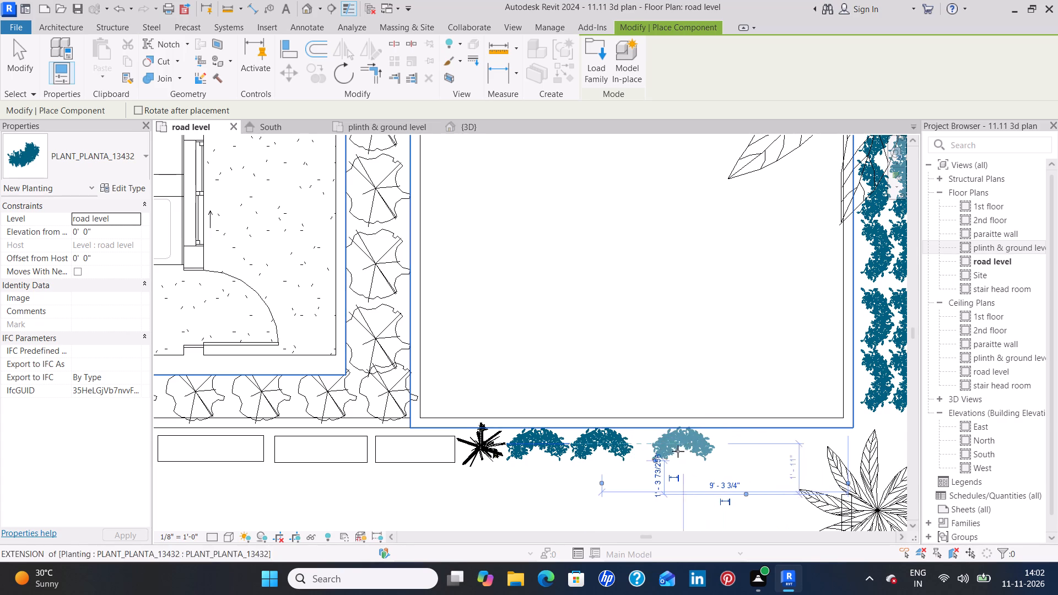
key(Escape)
click(663, 448)
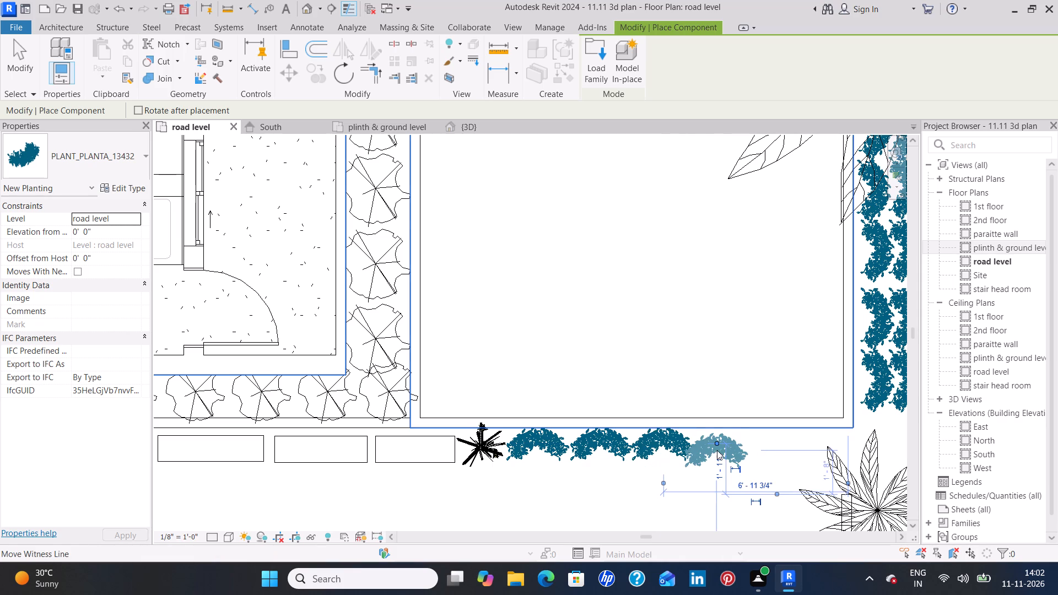
key(Escape)
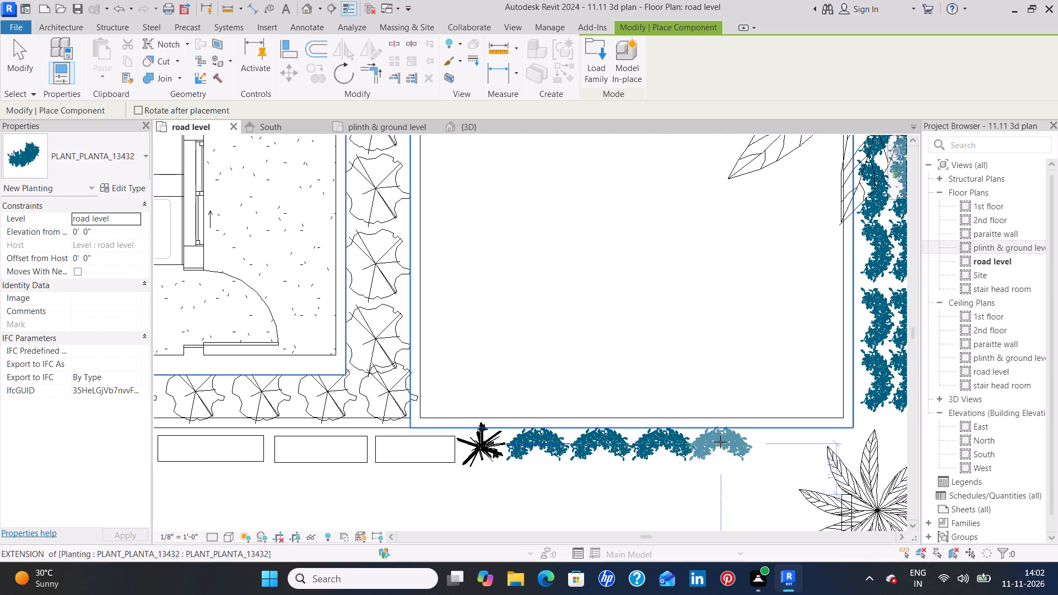
click(724, 442)
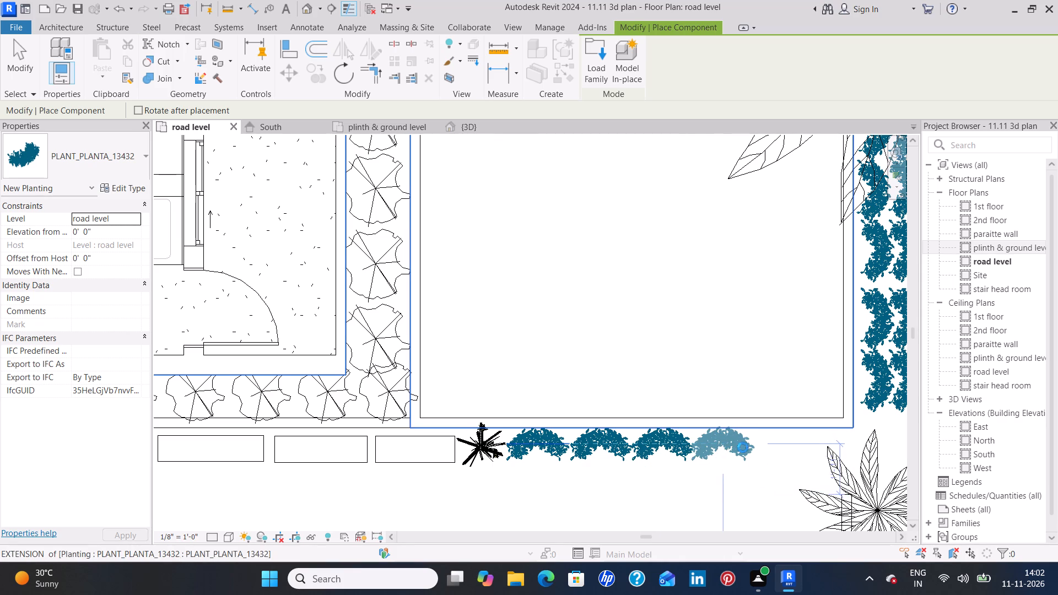
key(Escape)
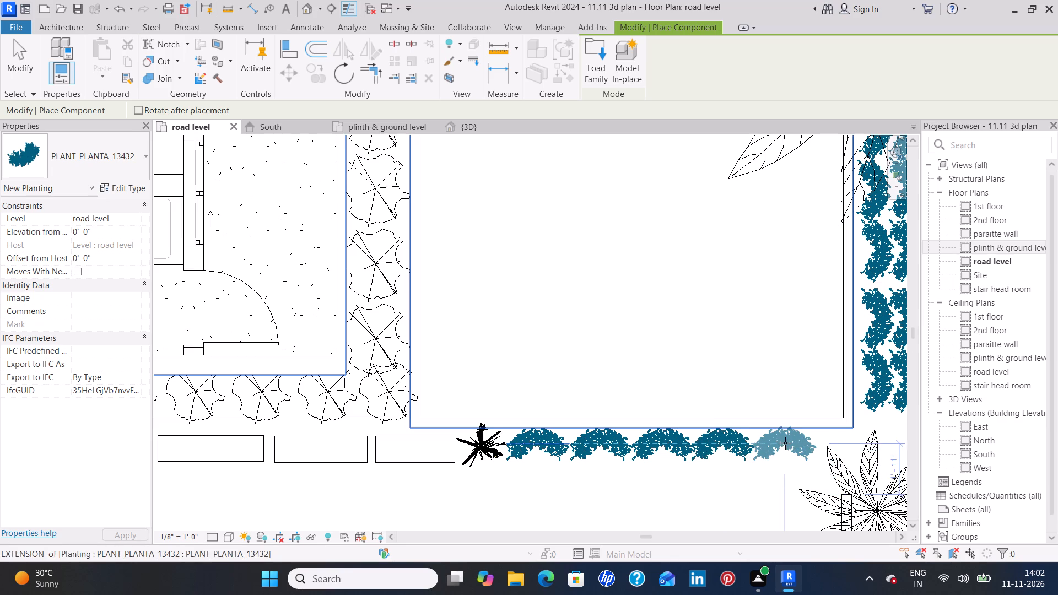
click(785, 443)
key(Escape)
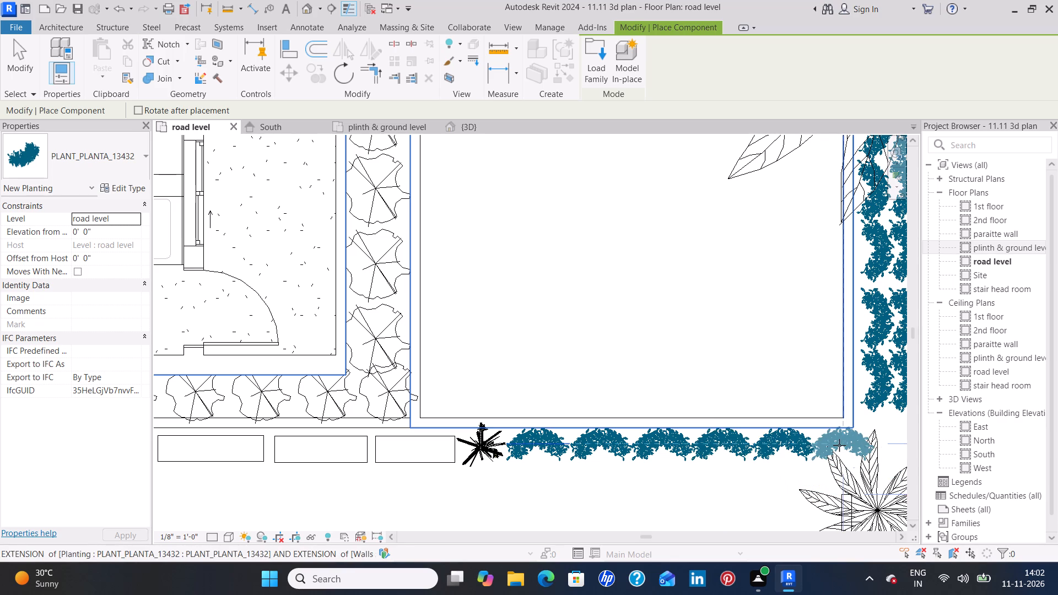
click(840, 445)
Place one more PLANT_PLANTA_13432 shrub where the new row meets the double line, near the fiber banana tree.
middle_drag(873, 432, 867, 434)
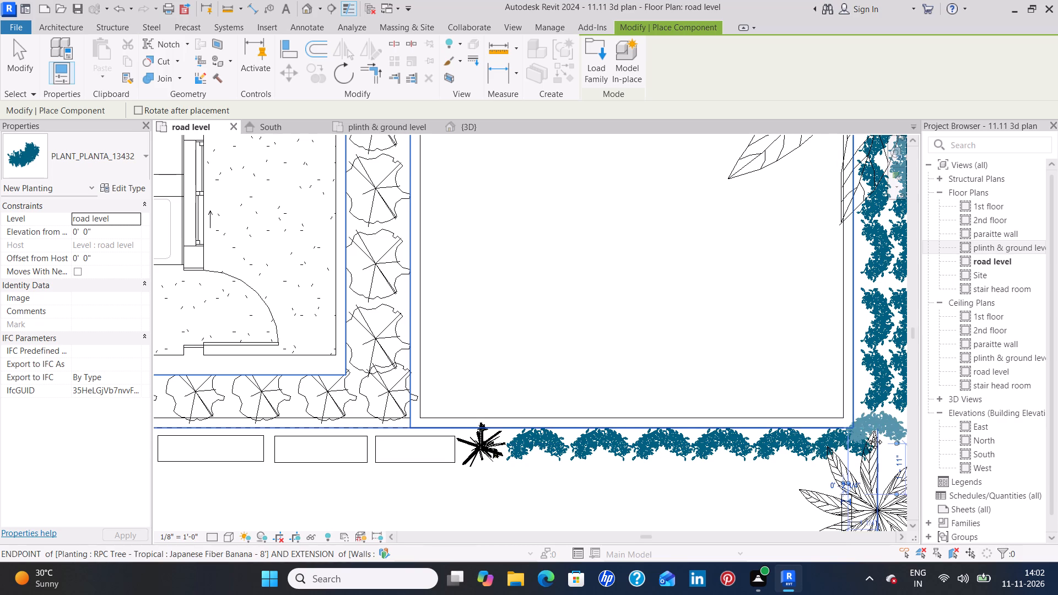
middle_drag(867, 434, 721, 423)
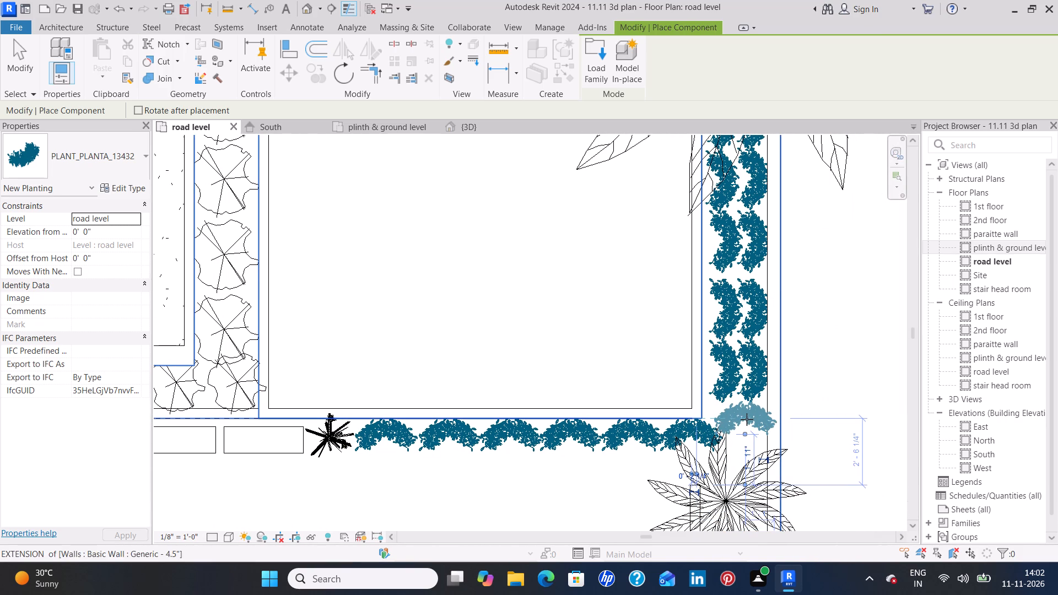
key(Escape)
click(747, 419)
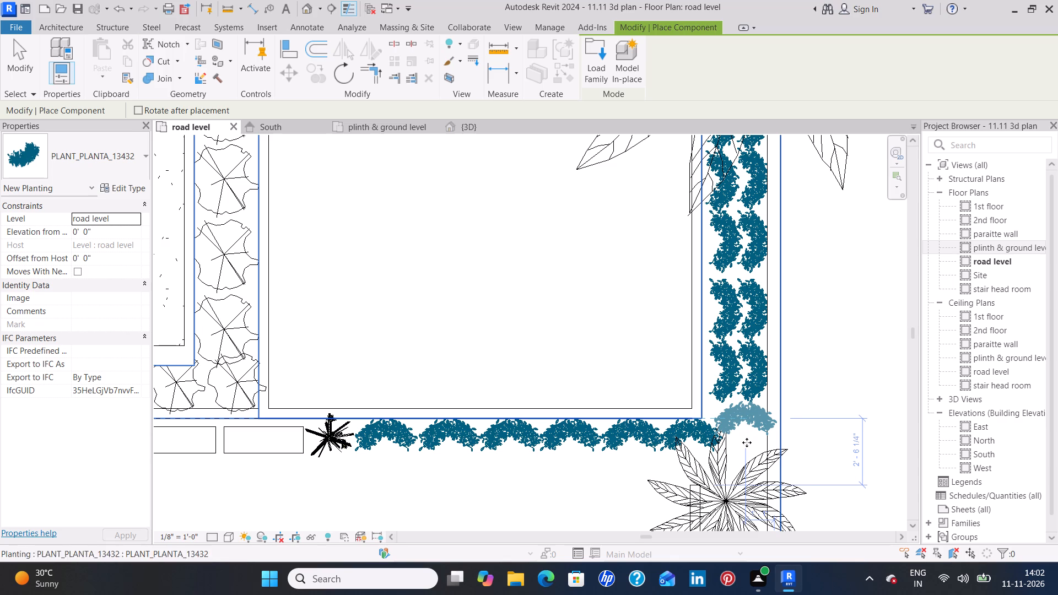
Place another PLANT_PLANTA_13432 shrub next to the corner shrub, between it and the fiber banana tree, and finish placing.
click(747, 446)
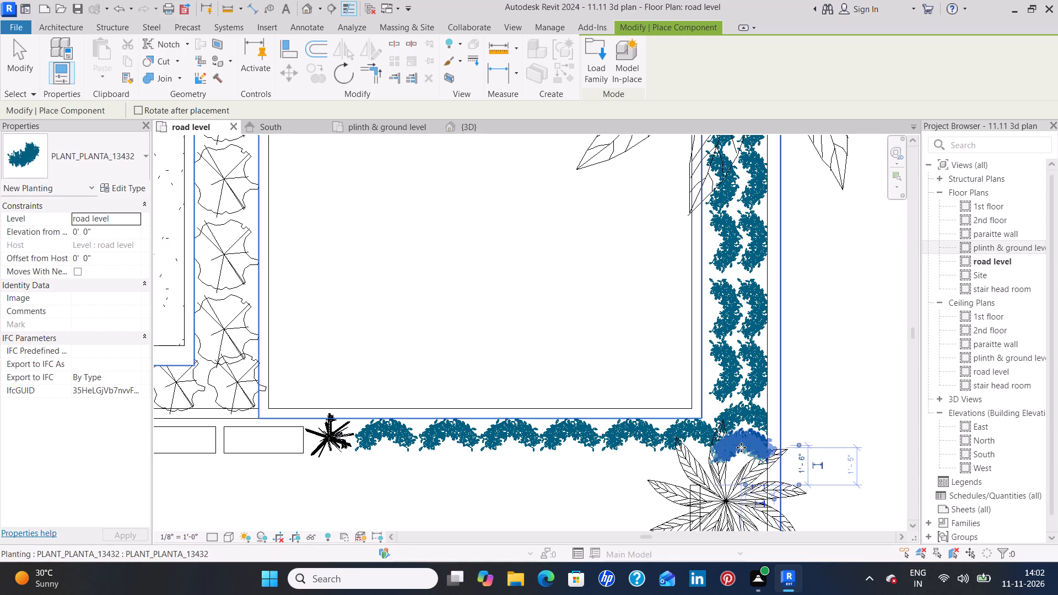
key(Escape)
key(Escape)
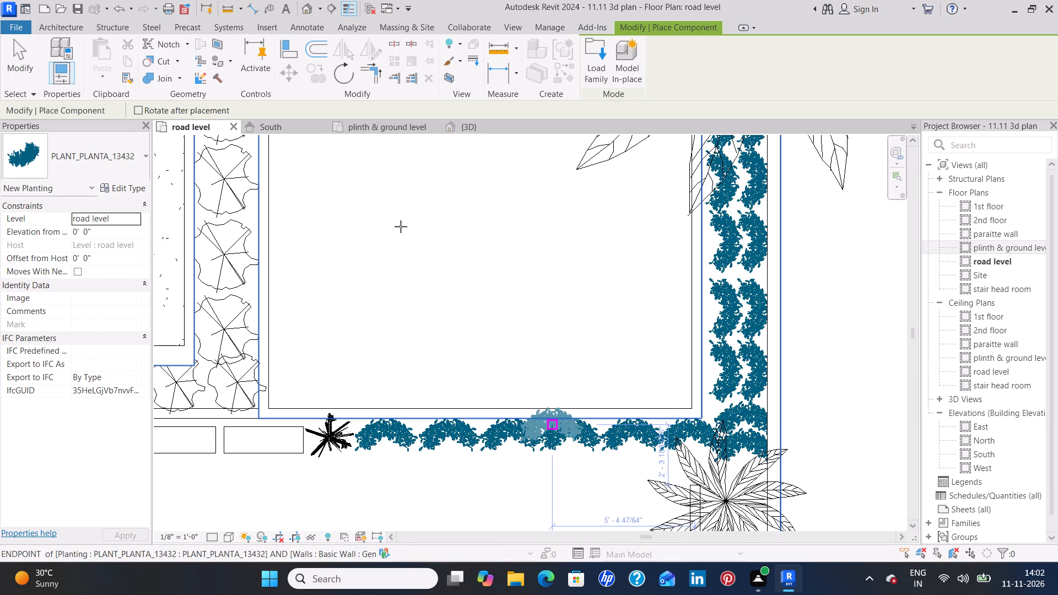
Examine the new shrub rows, the lawn and the seating area in the 3D view from several angles.
click(473, 133)
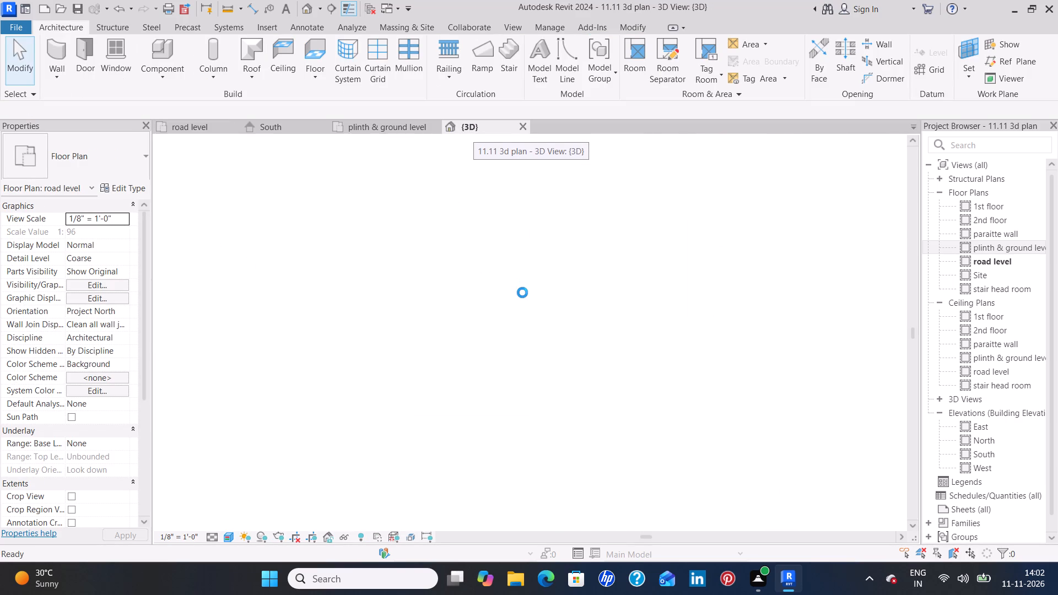
click(397, 336)
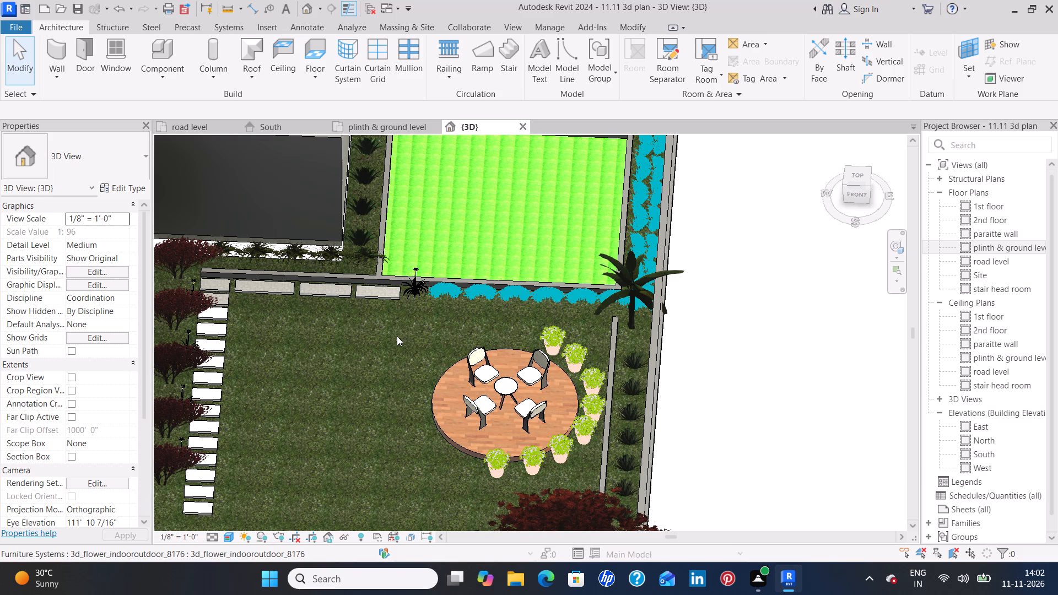
click(801, 289)
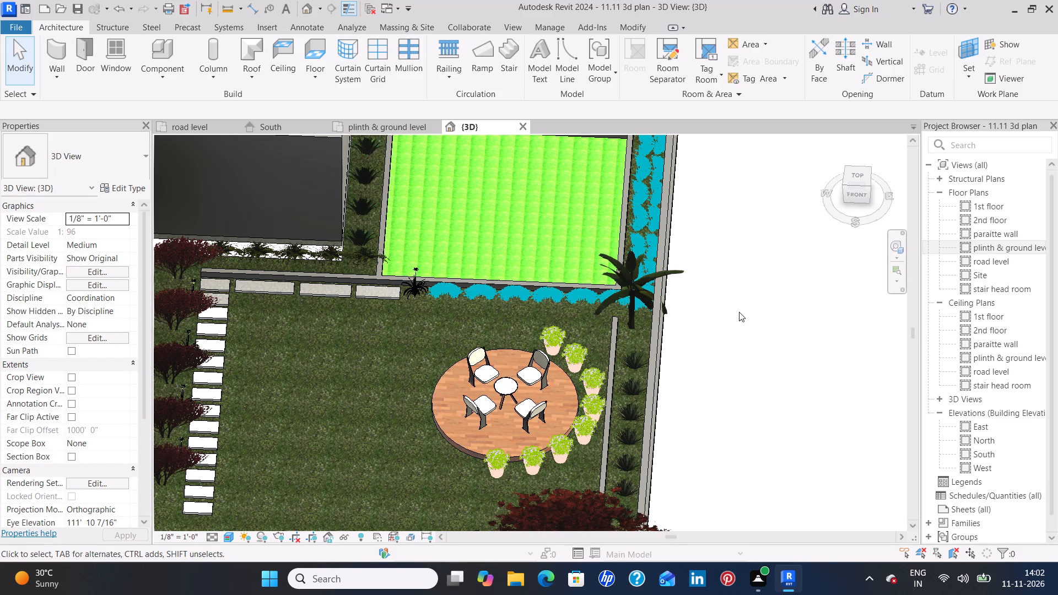
shift+middle_drag(742, 315, 741, 270)
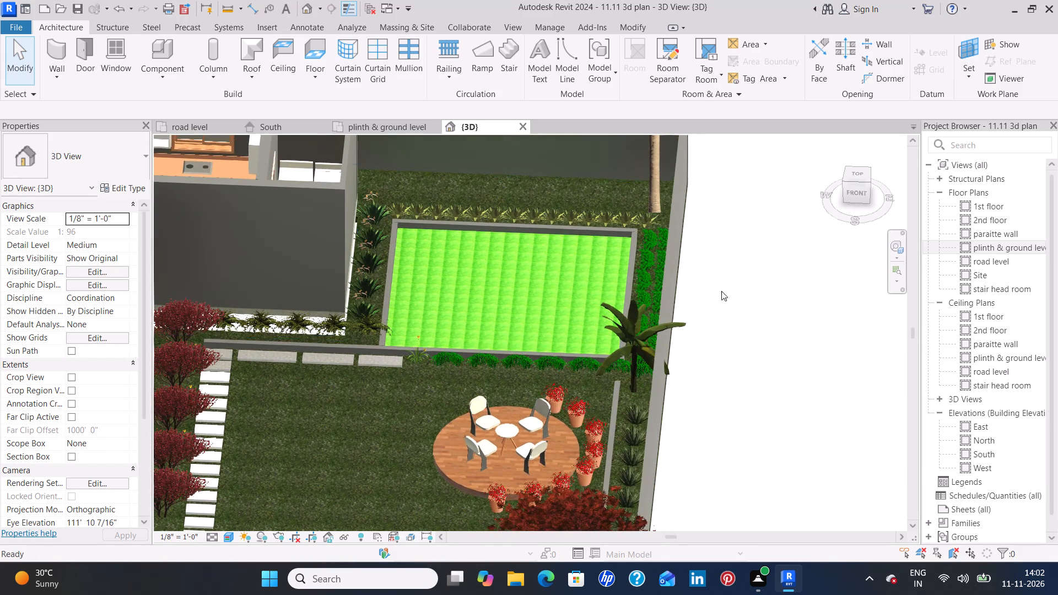
middle_drag(749, 360, 754, 365)
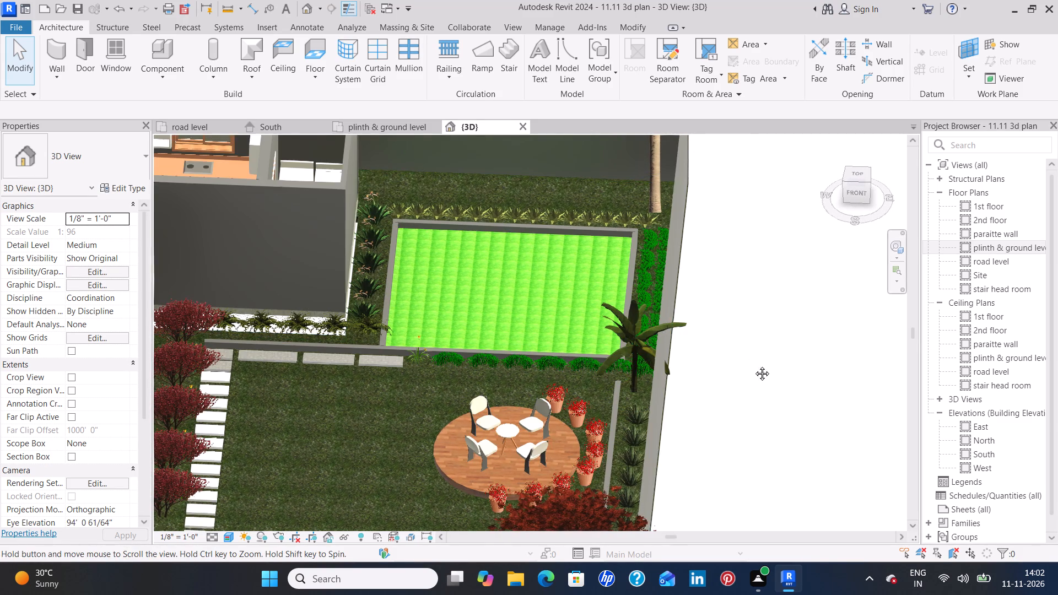
middle_drag(754, 365, 809, 393)
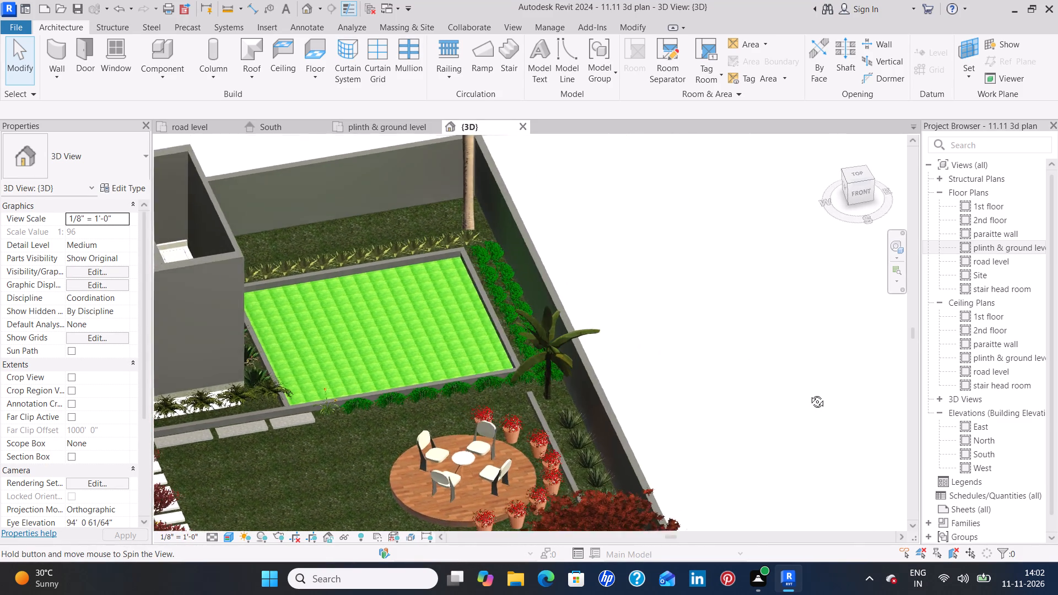
middle_drag(809, 393, 782, 392)
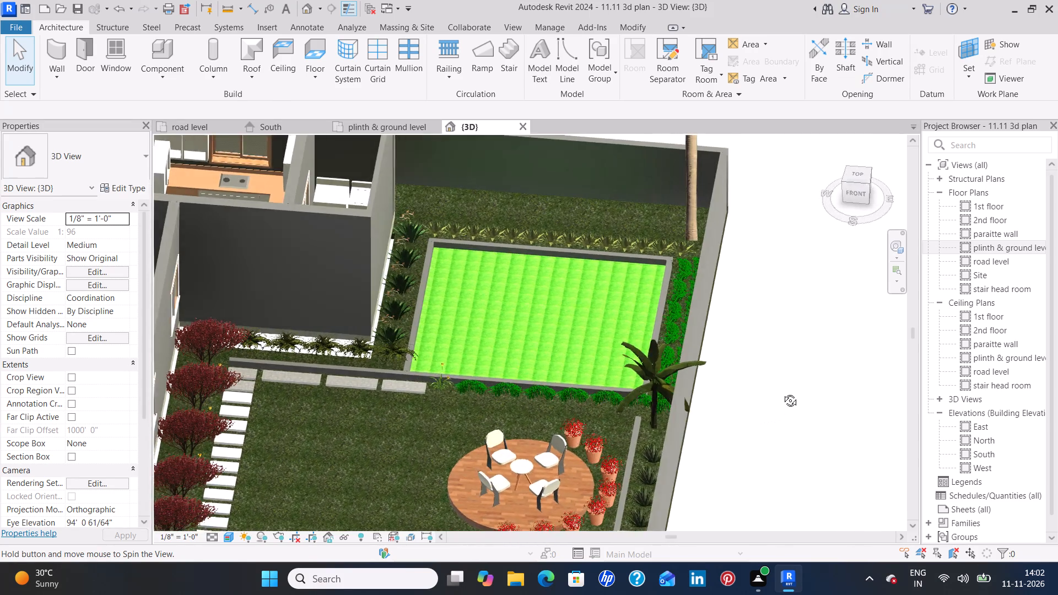
middle_drag(782, 392, 570, 412)
shift+scroll(801, 376, down, 1)
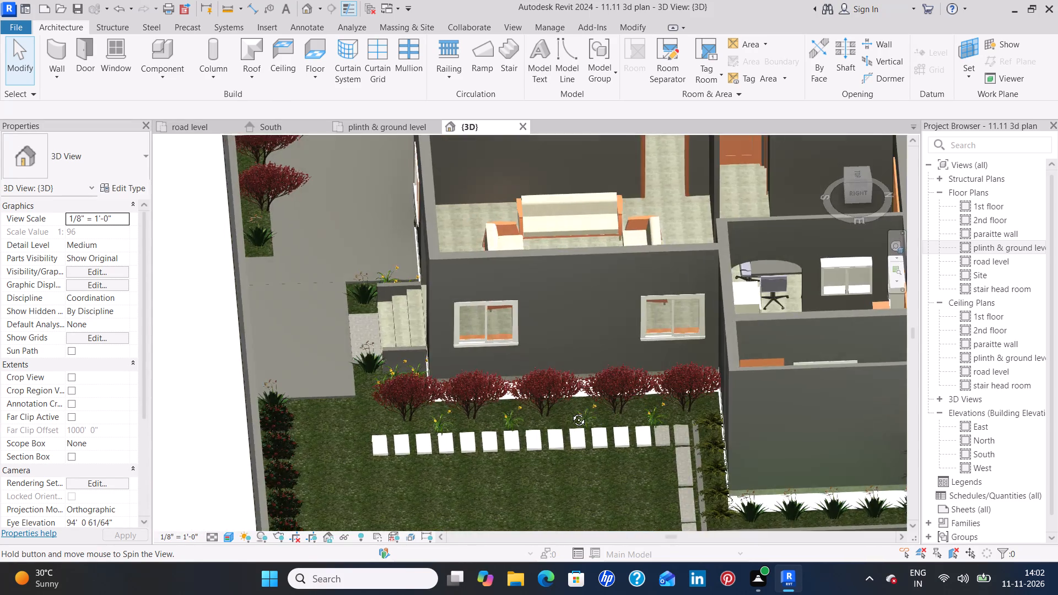
middle_drag(570, 412, 823, 415)
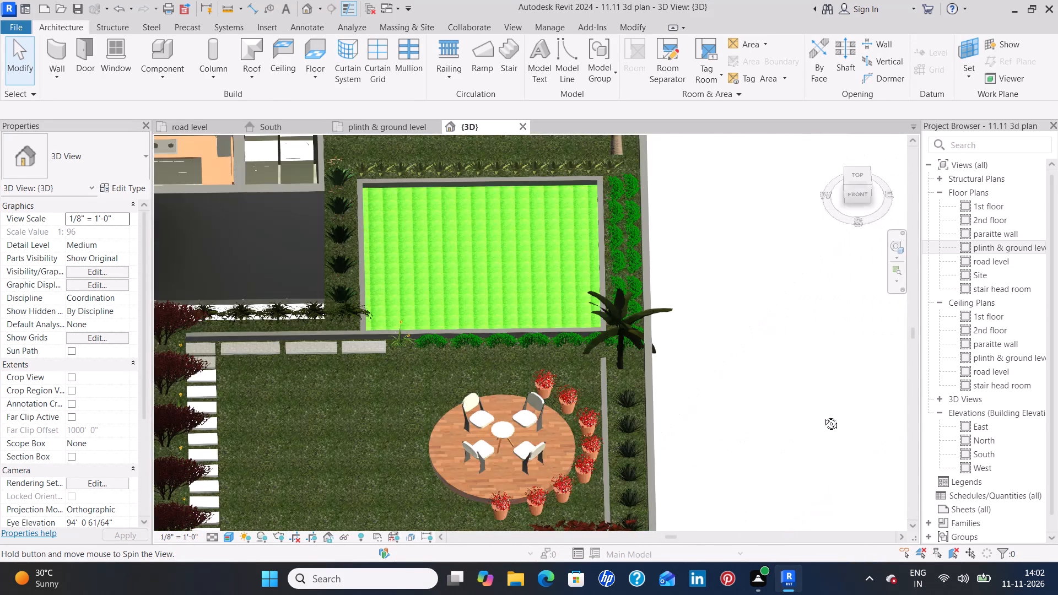
middle_drag(823, 415, 838, 409)
Select all PLANT_PLANTA_13432 shrubs and set their type height to 3' 0".
scroll(430, 336, up, 10)
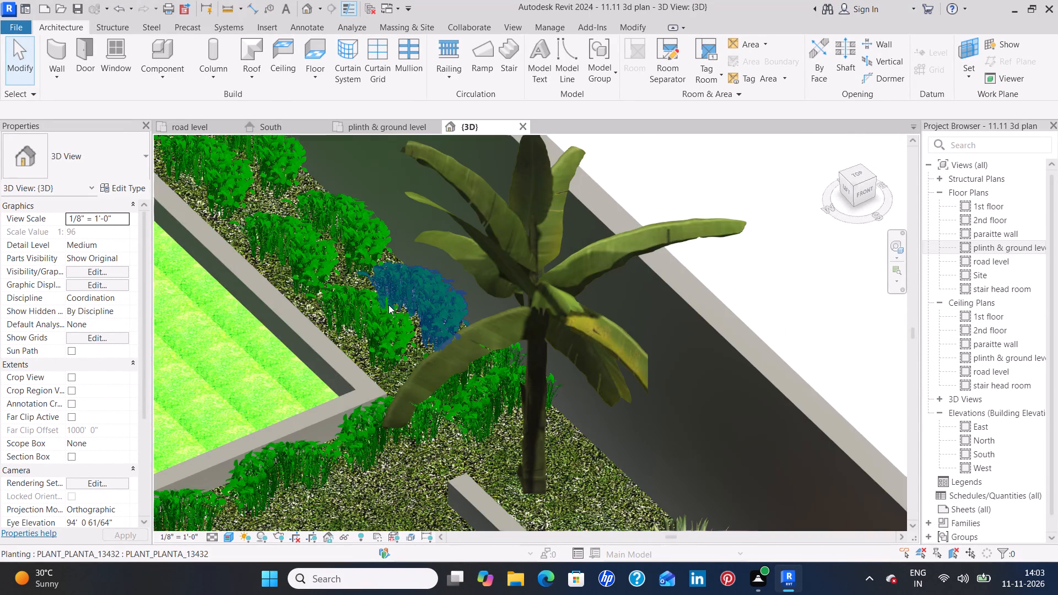
scroll(388, 312, up, 10)
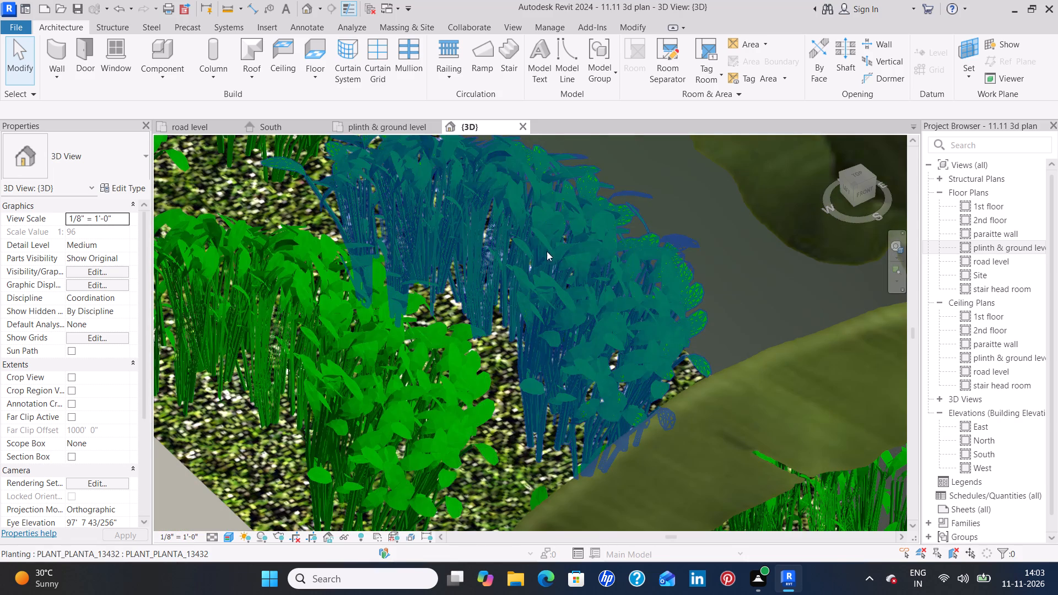
click(568, 327)
scroll(568, 327, down, 10)
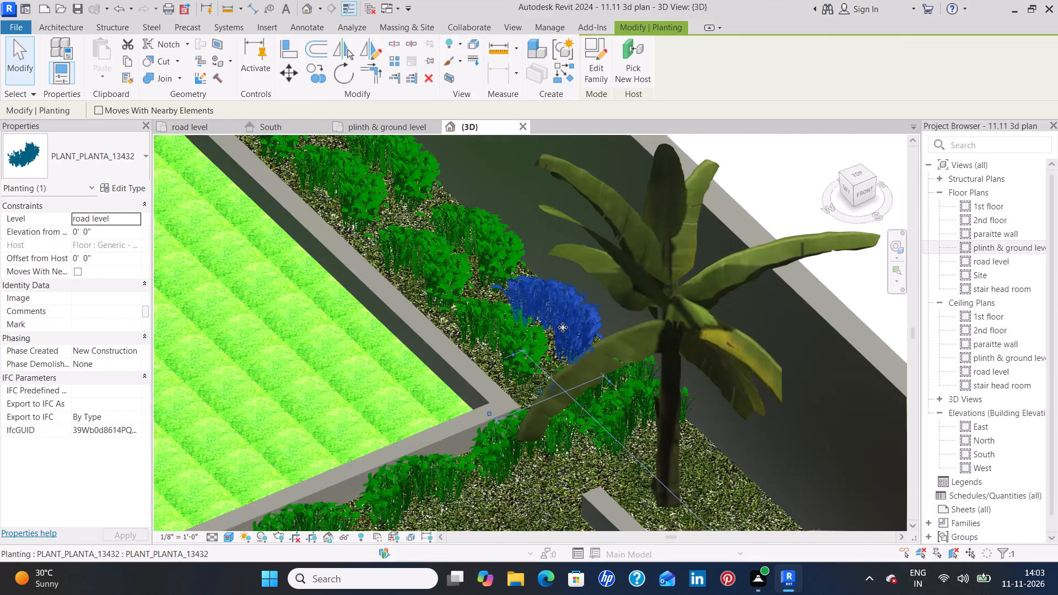
key(s)
key(a)
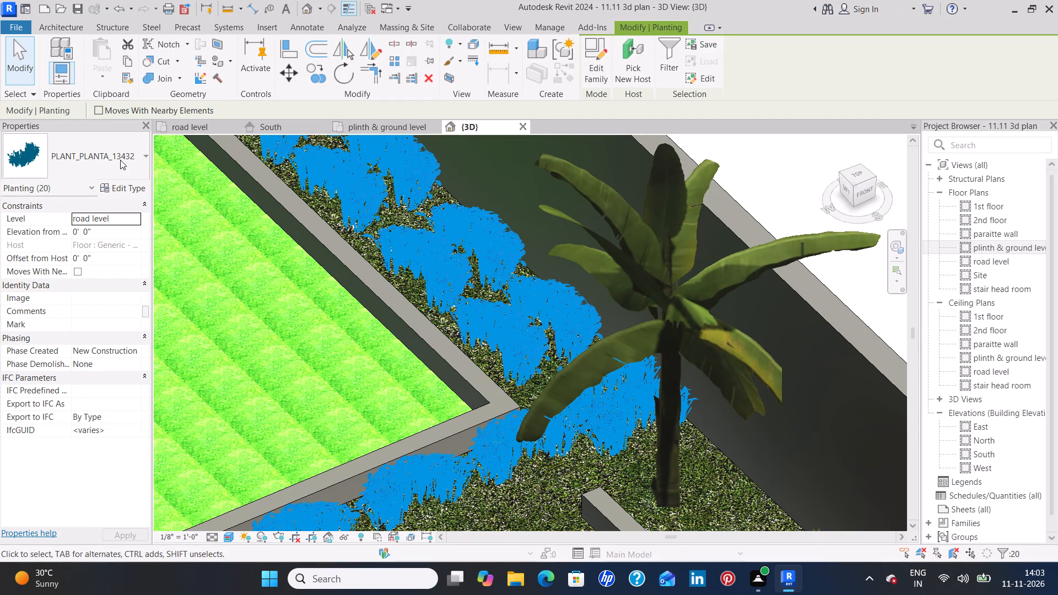
click(118, 184)
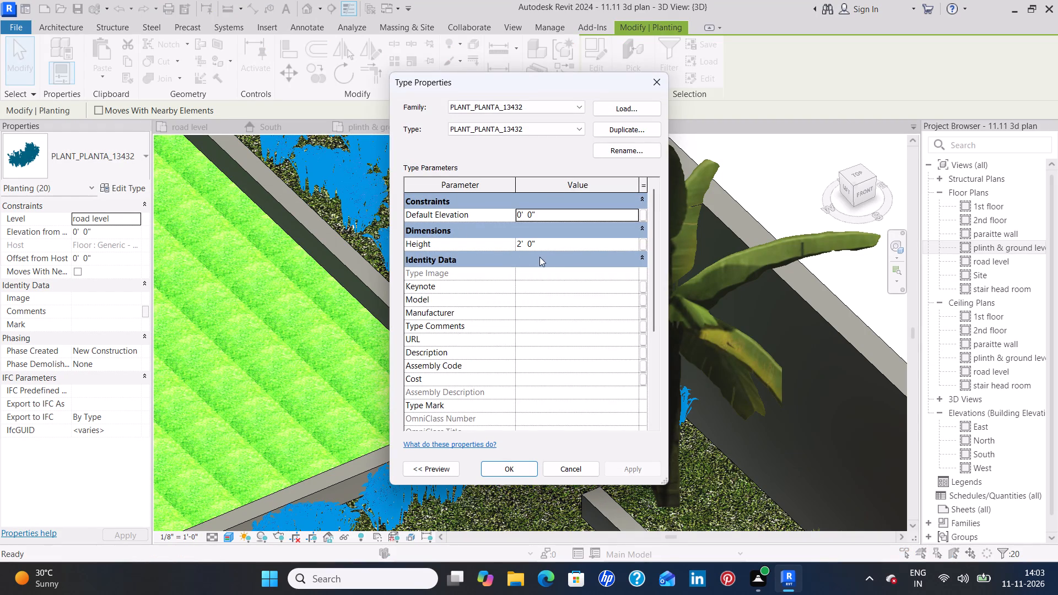
click(556, 245)
key(BackSpace)
key(3)
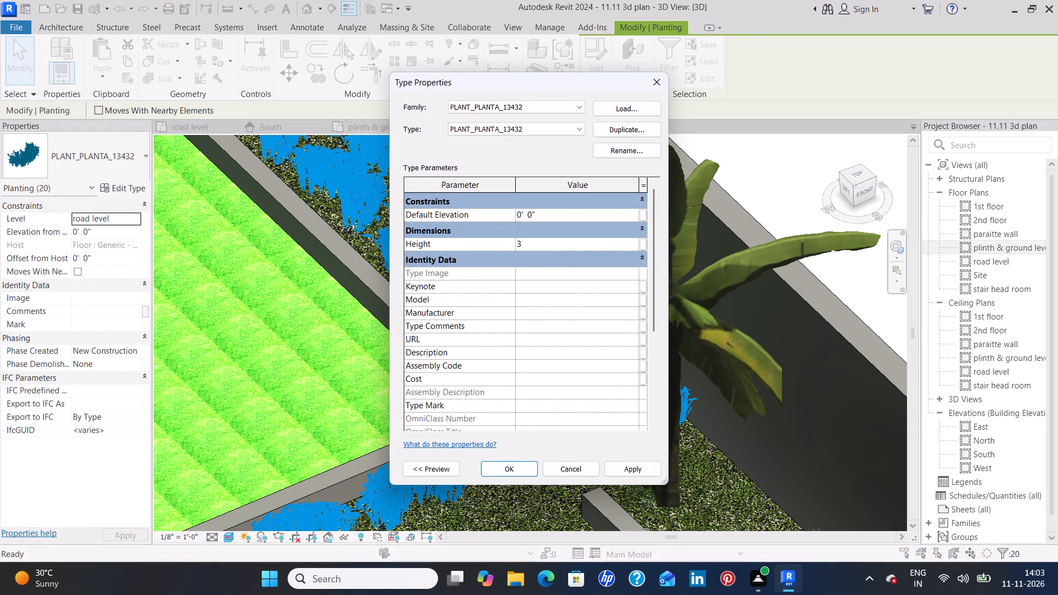
key(shift+quotedbl)
key(BackSpace)
key(apostrophe)
click(624, 466)
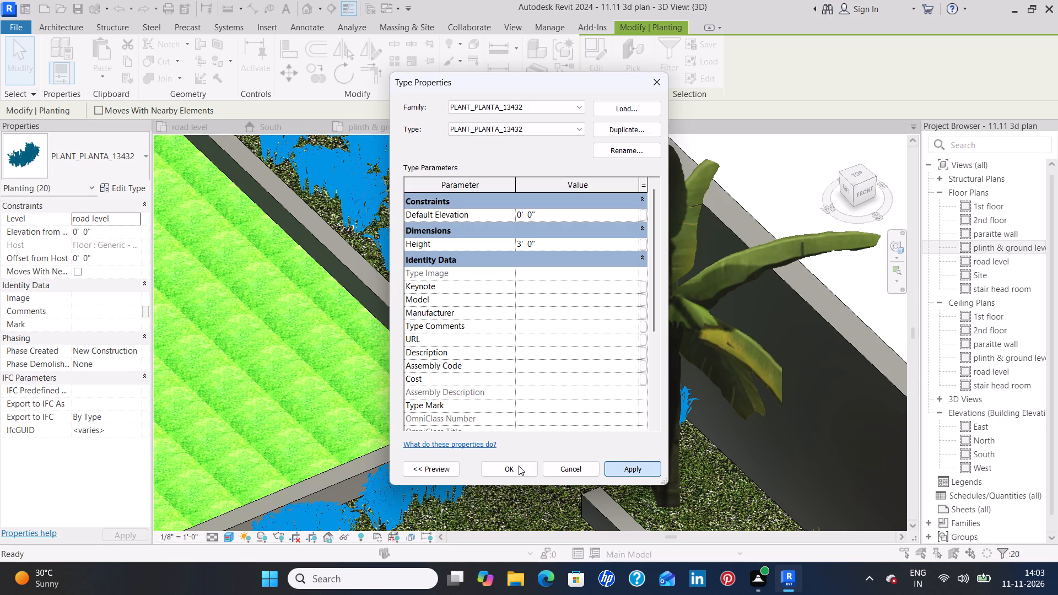
click(519, 466)
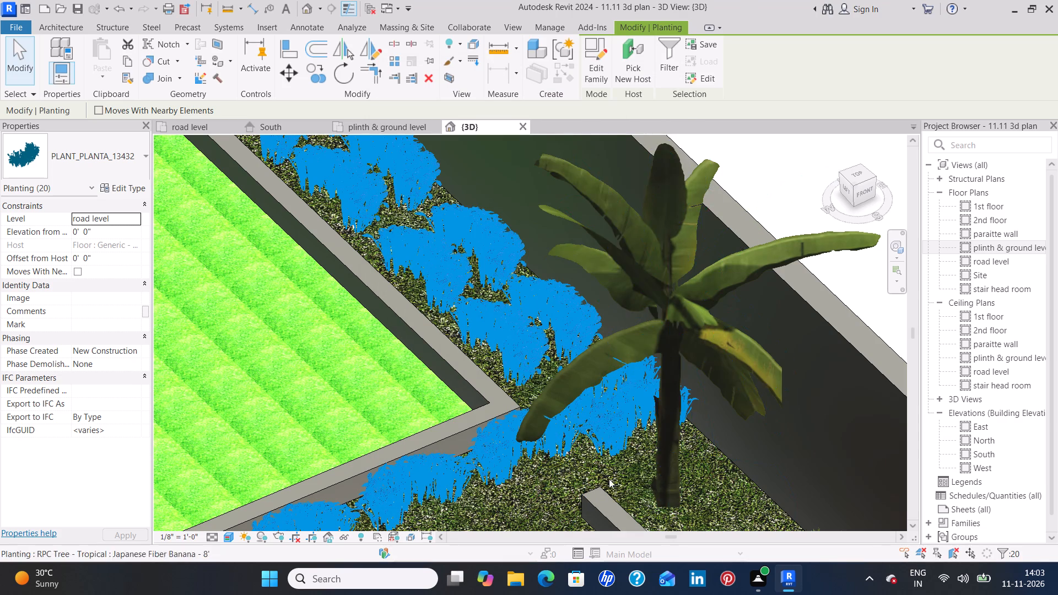
click(746, 485)
Select all 3D_Flower_-_Lilly2_8165 plants, starting from the one beside the stepping stones, and set their type height to 25' 0".
scroll(746, 485, down, 4)
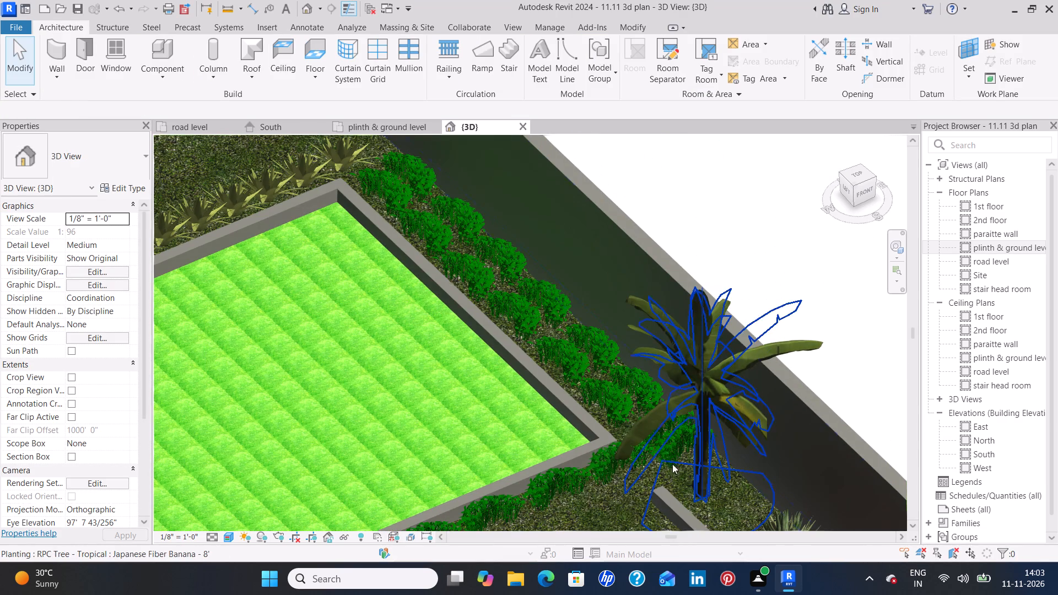
scroll(579, 477, down, 3)
middle_drag(567, 492, 564, 483)
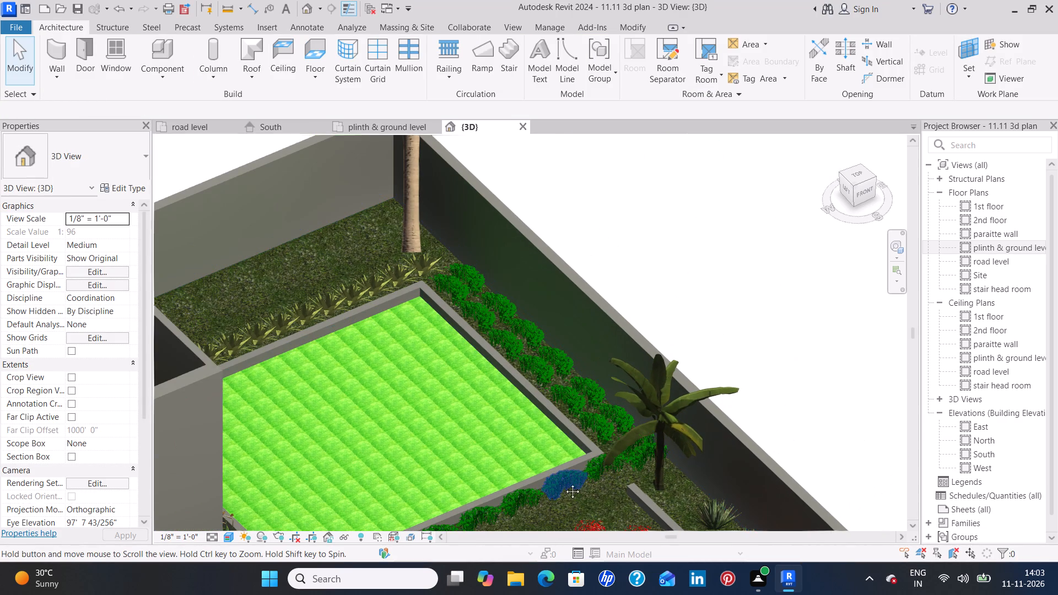
middle_drag(564, 483, 525, 267)
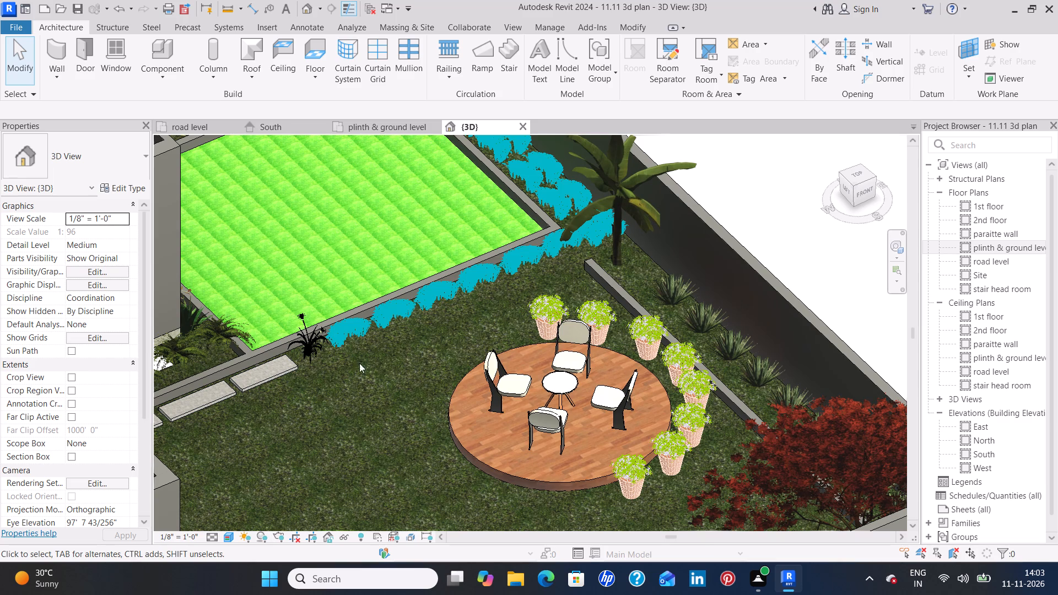
scroll(352, 354, up, 3)
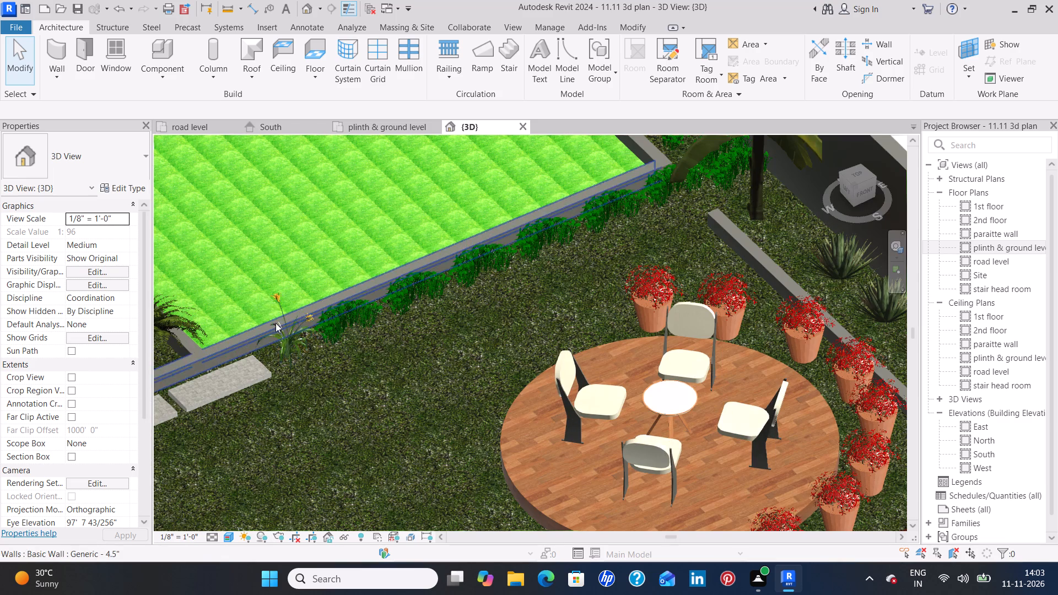
scroll(296, 339, up, 1)
click(301, 343)
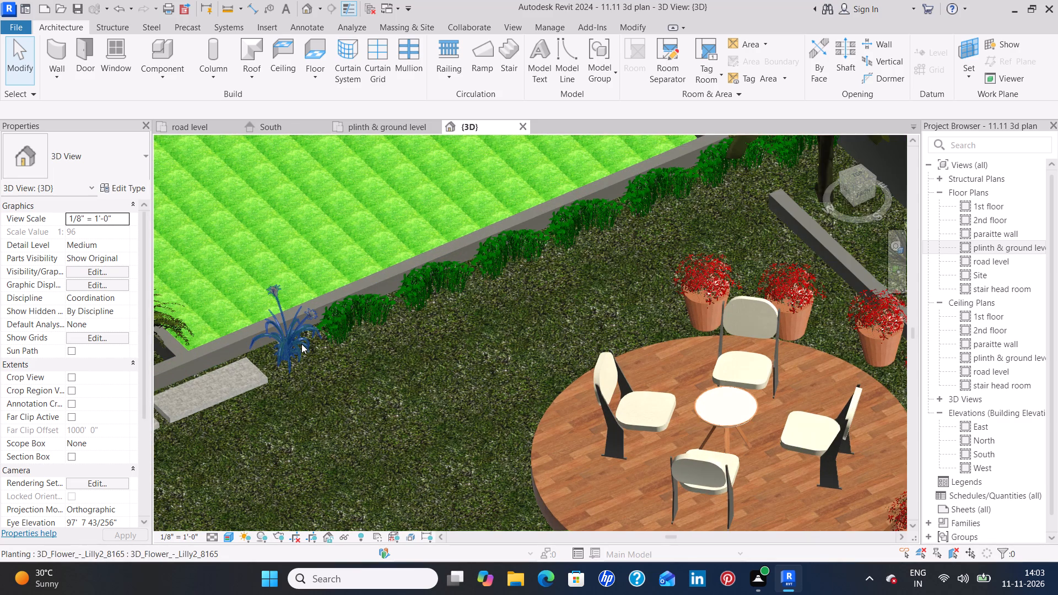
text(sa)
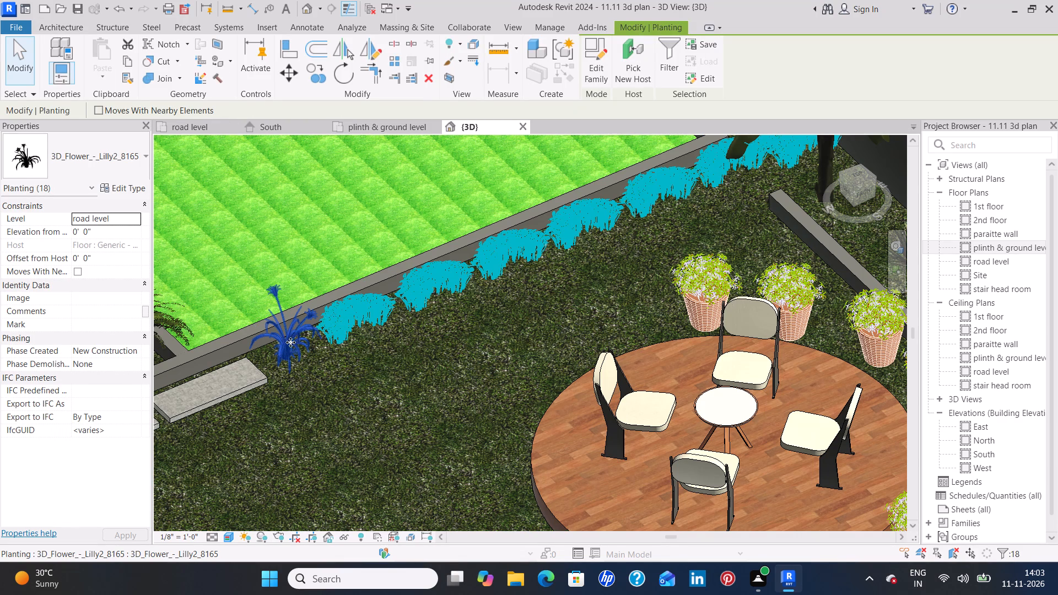
click(134, 187)
click(586, 245)
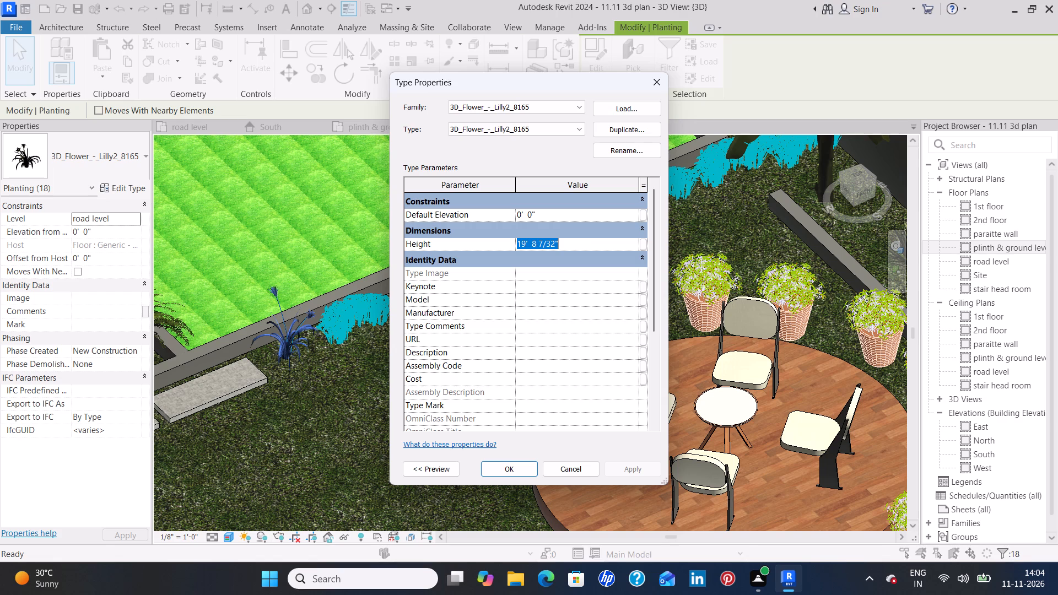
key(BackSpace)
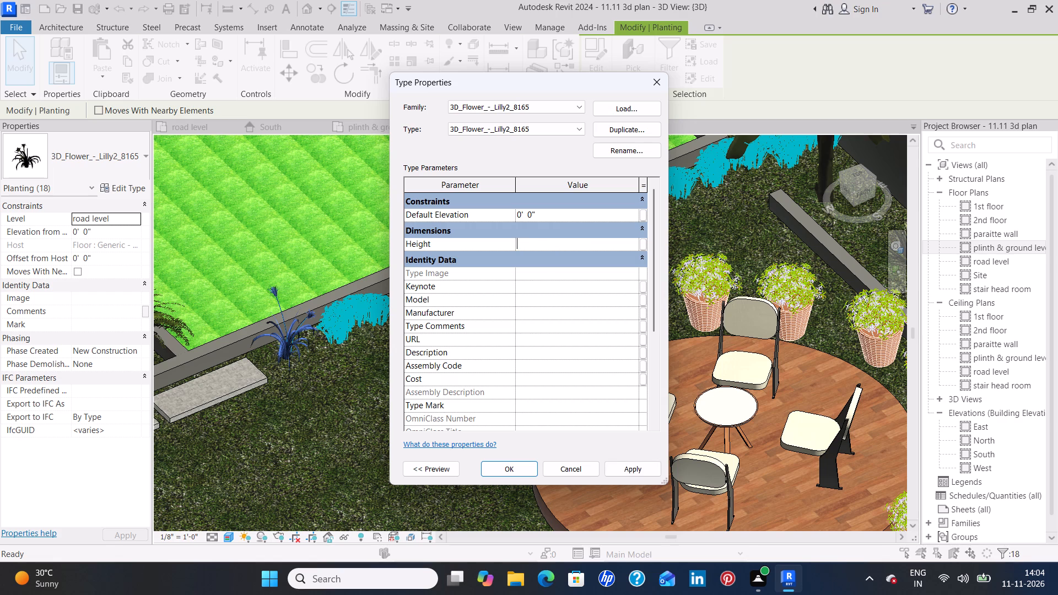
key(2)
key(5)
key(apostrophe)
key(Return)
click(642, 475)
click(512, 470)
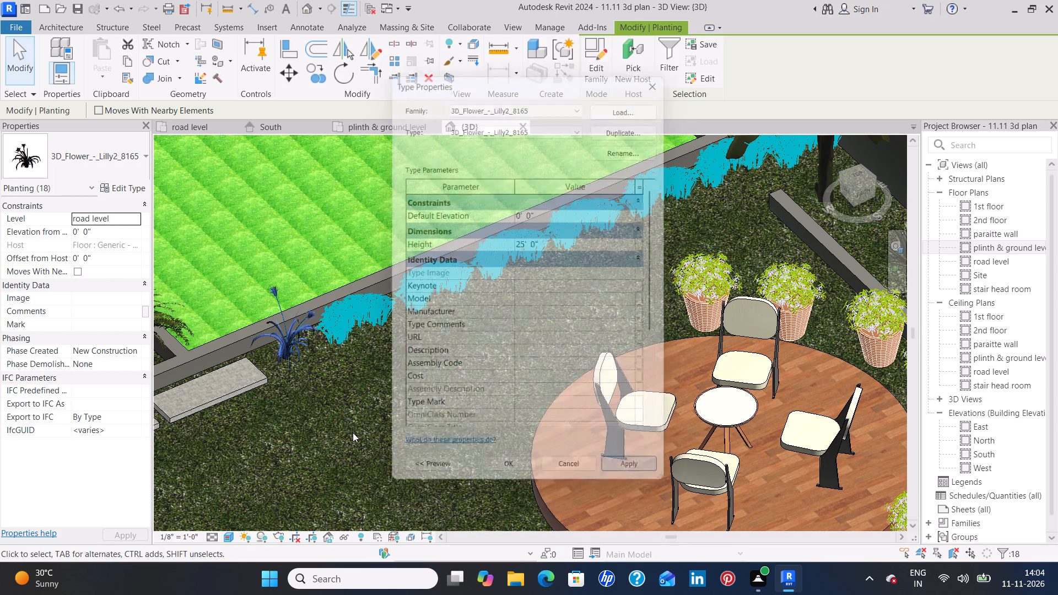
click(353, 432)
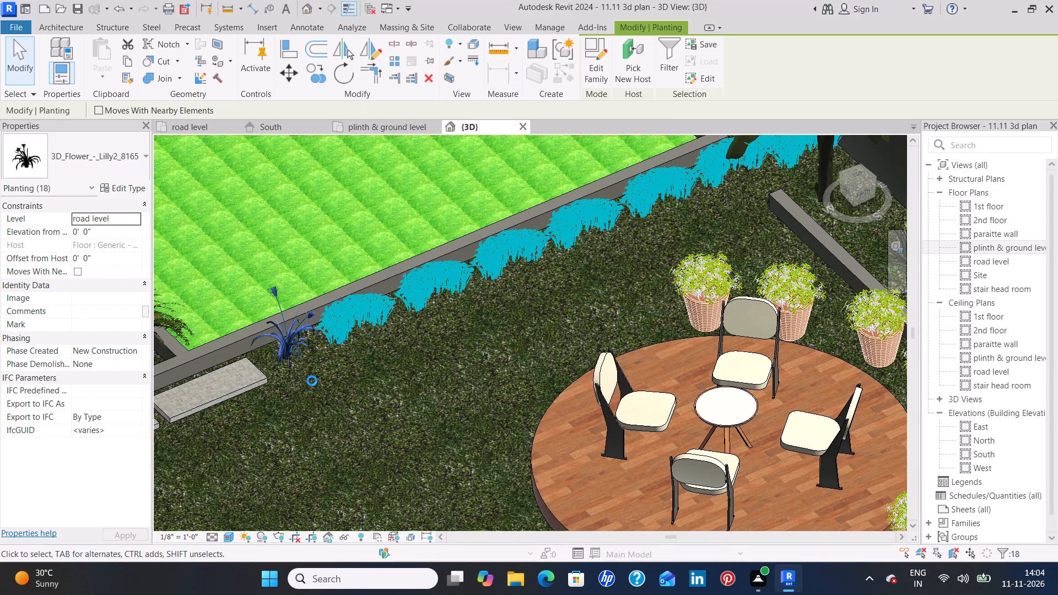
scroll(425, 395, down, 2)
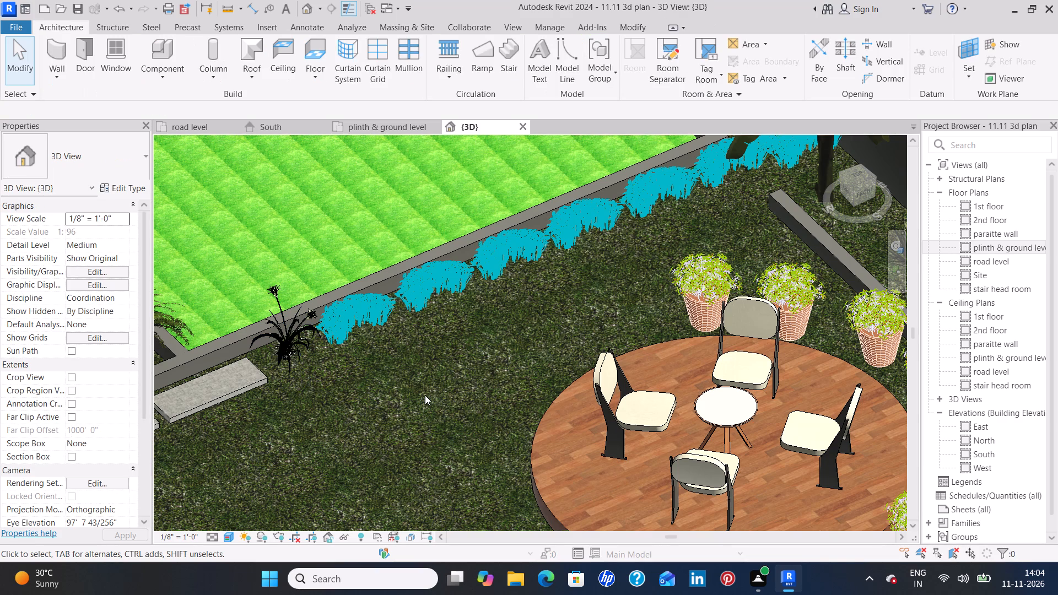
Examine the stepping-stone path, entrance planting and round seating area in the 3D view from several angles.
scroll(425, 395, down, 6)
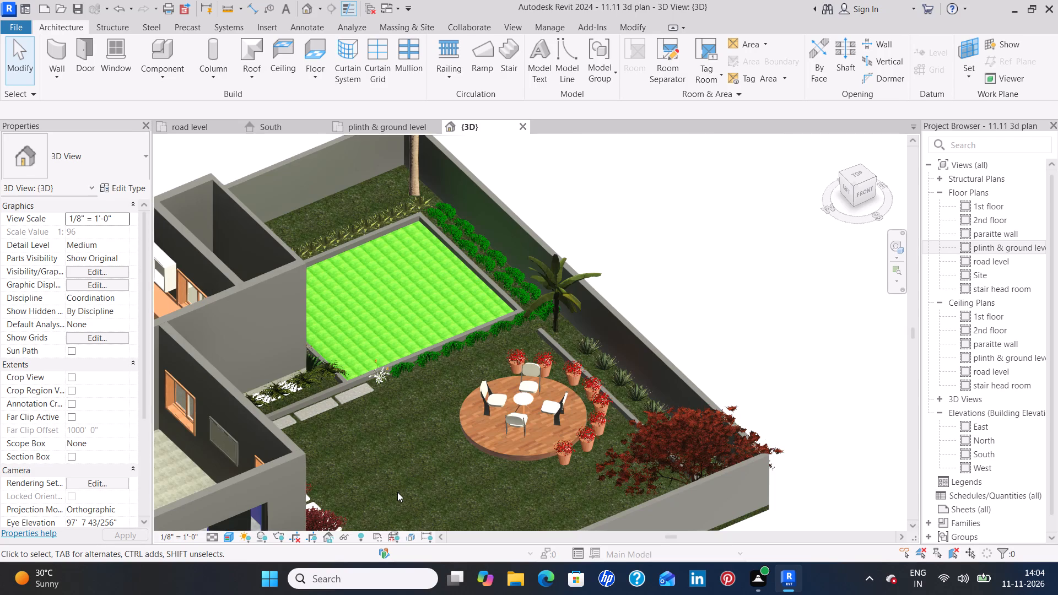
scroll(397, 492, down, 2)
middle_drag(392, 460, 424, 270)
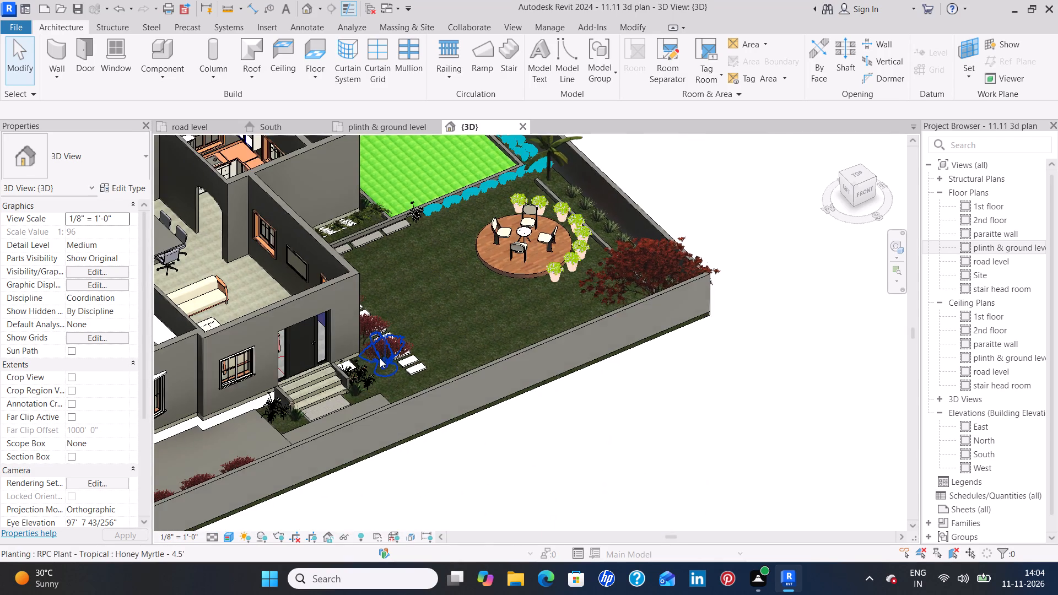
scroll(376, 360, up, 4)
scroll(321, 407, up, 5)
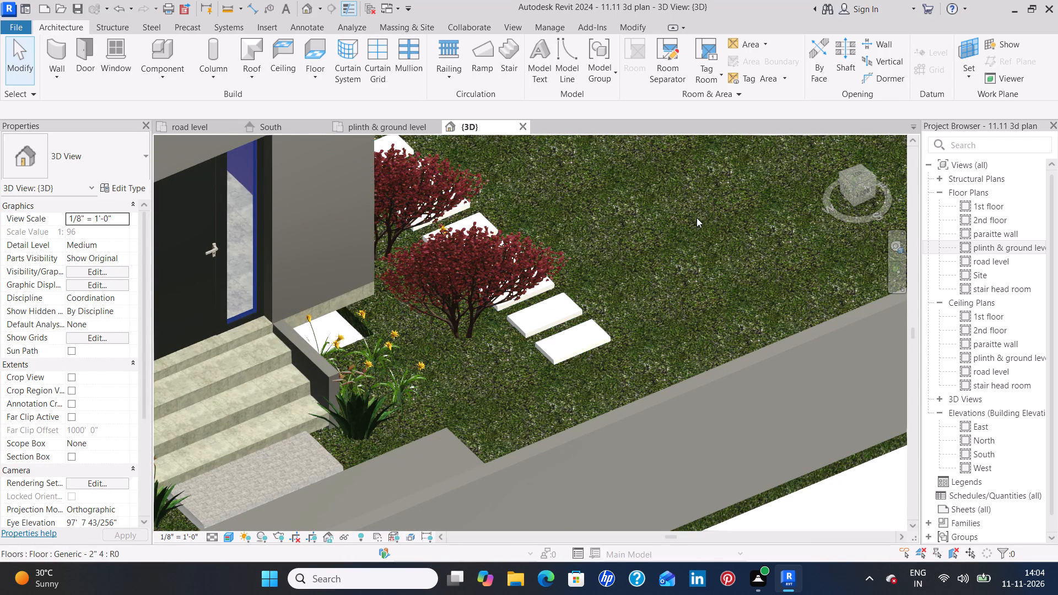
scroll(697, 218, down, 4)
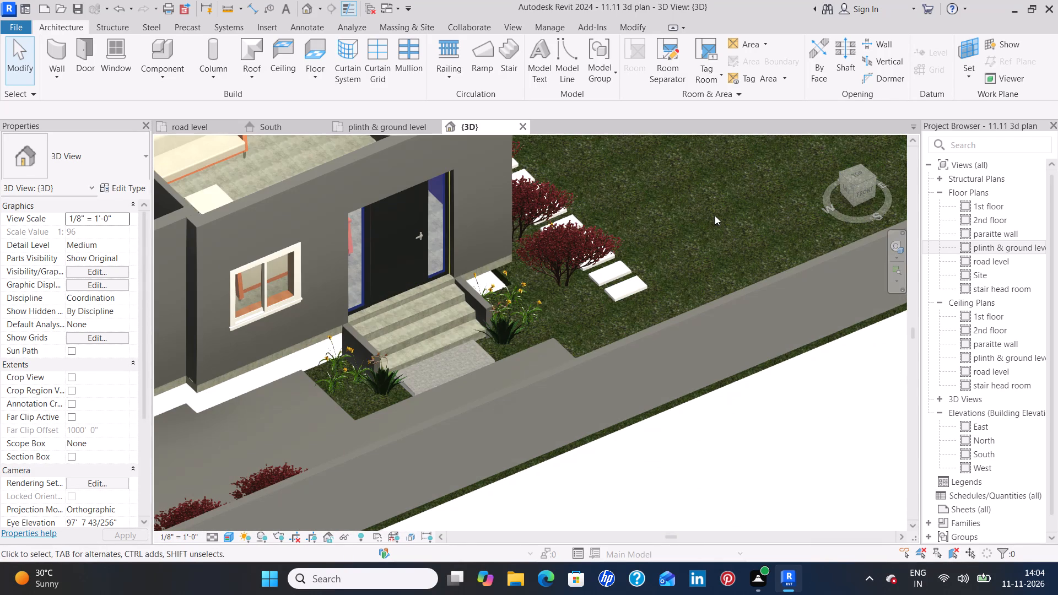
shift+middle_drag(716, 217, 628, 269)
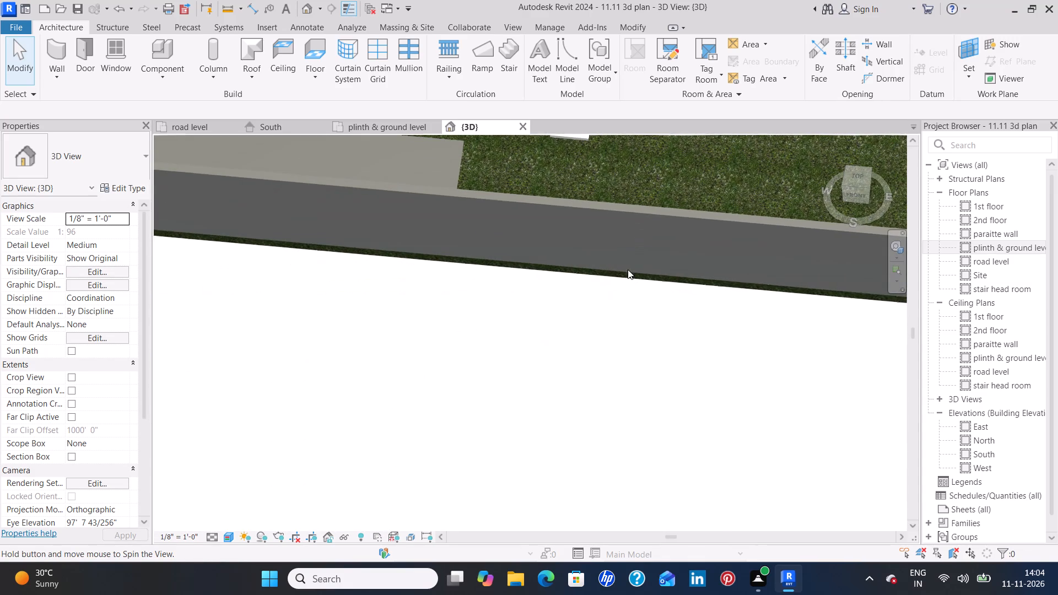
scroll(703, 182, up, 1)
shift+middle_drag(774, 173, 718, 231)
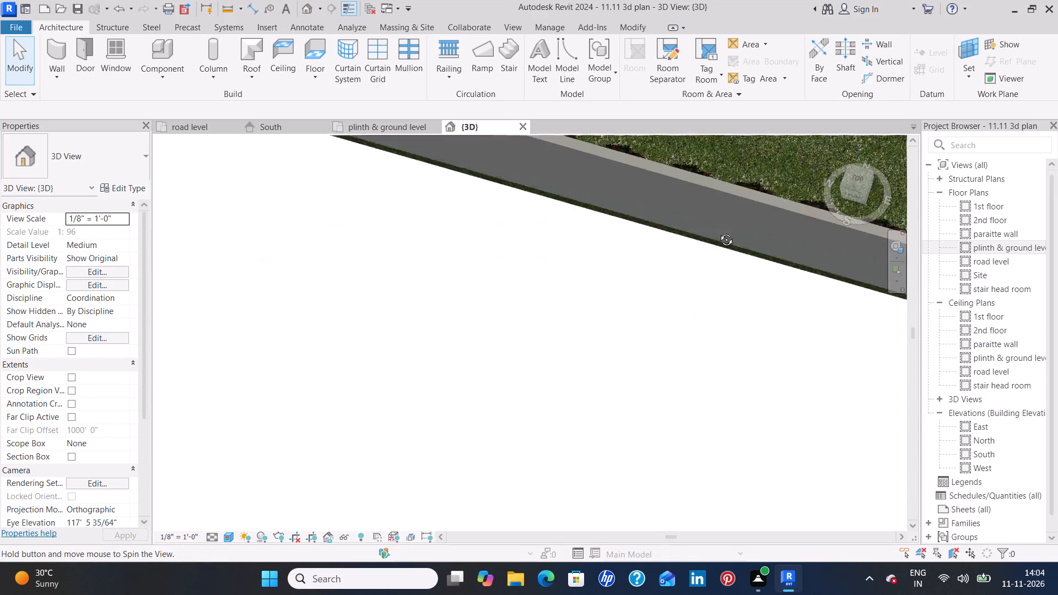
shift+middle_drag(718, 231, 405, 209)
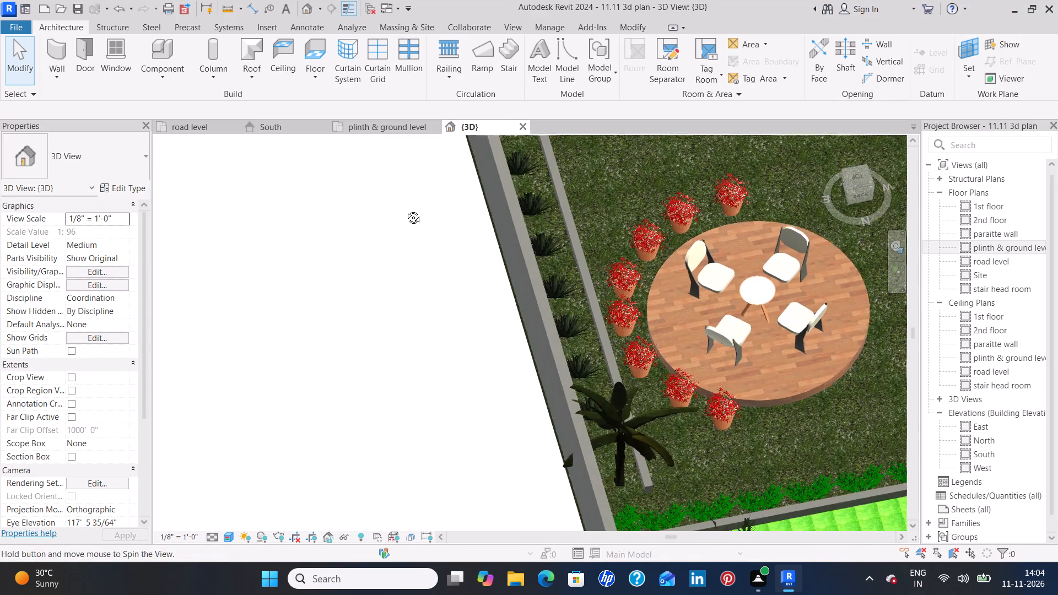
shift+middle_drag(405, 209, 395, 248)
middle_drag(771, 183, 682, 390)
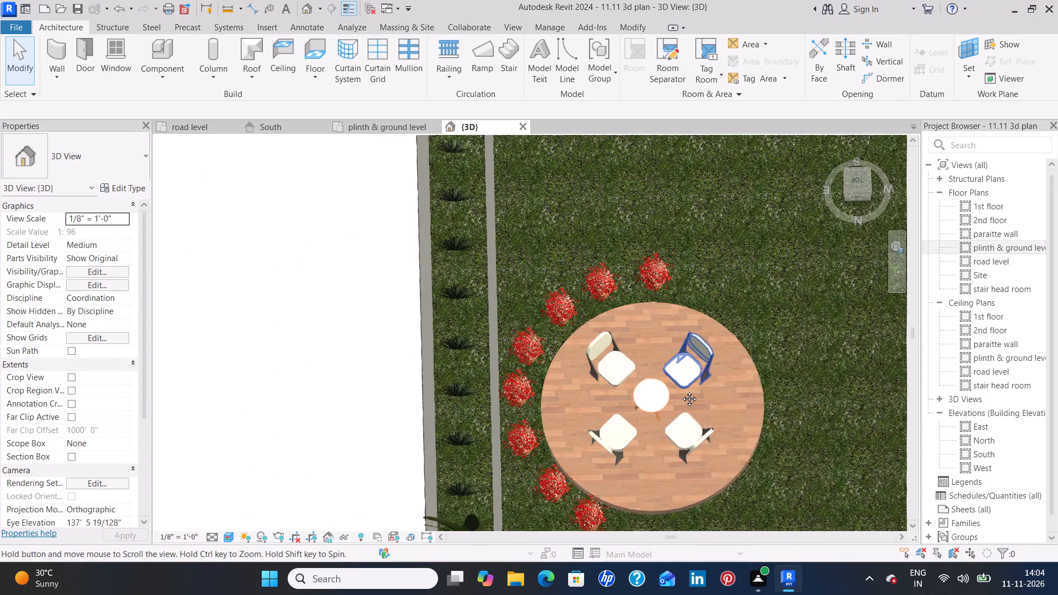
middle_drag(790, 236, 685, 425)
Examine the maple corner, the shrub row along the boundary wall and the flower beds beside the entrance steps in 3D.
scroll(706, 402, down, 1)
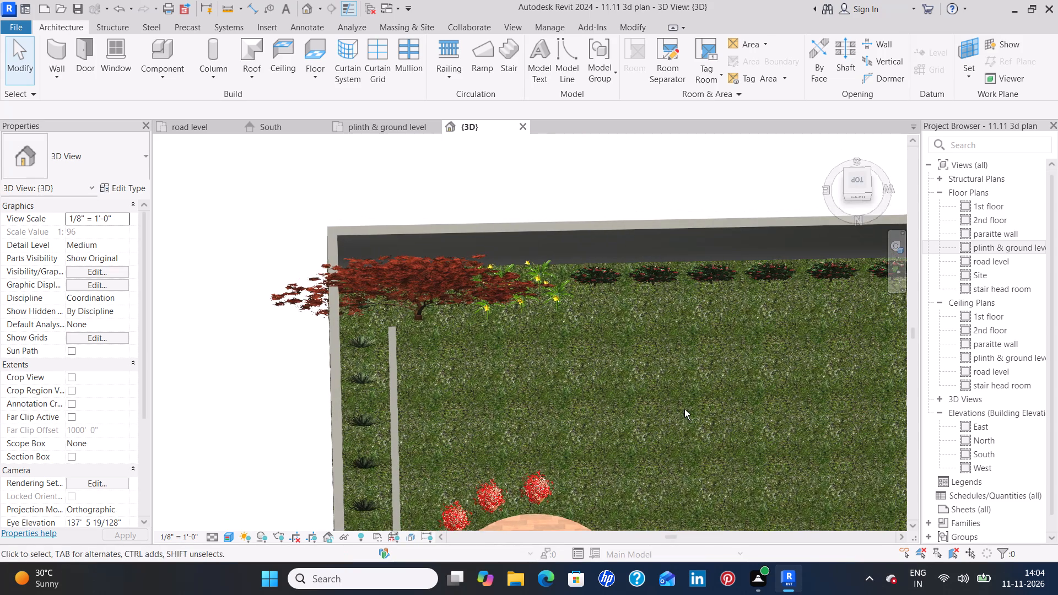
shift+middle_drag(684, 409, 684, 334)
shift+scroll(684, 334, up, 1)
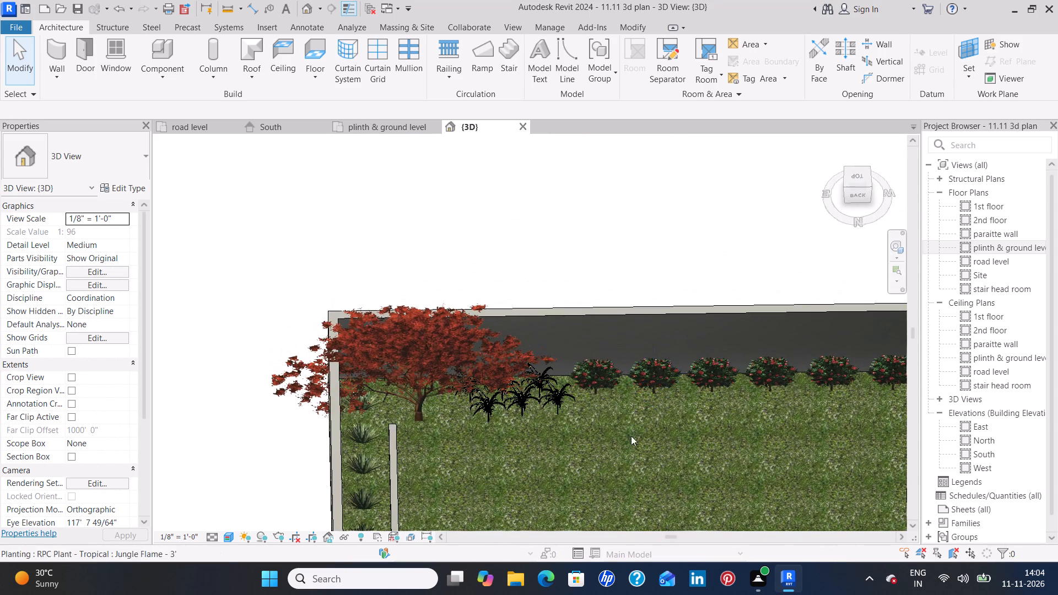
scroll(529, 408, up, 4)
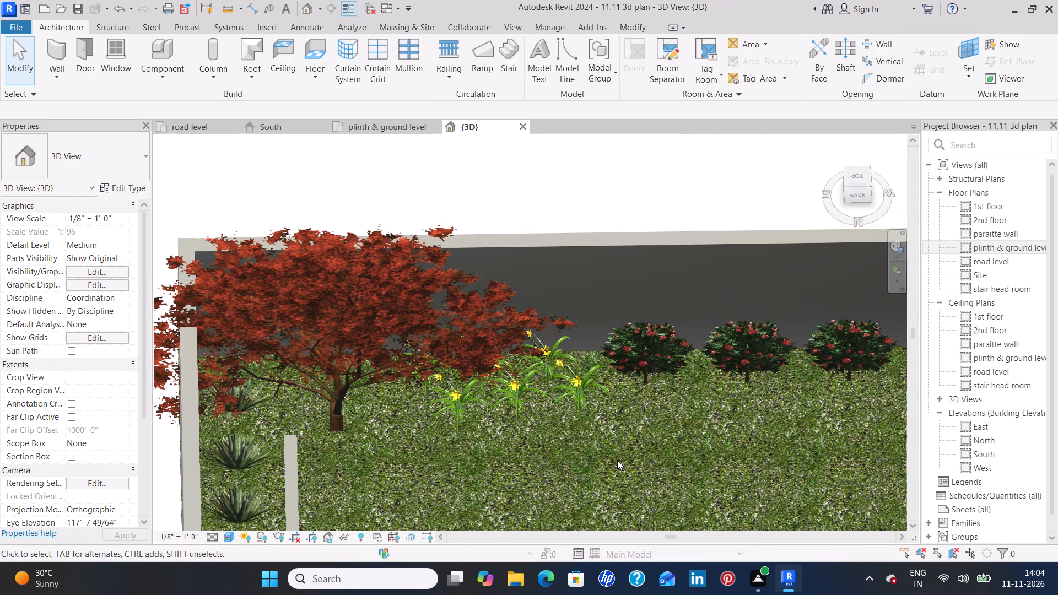
scroll(617, 460, down, 6)
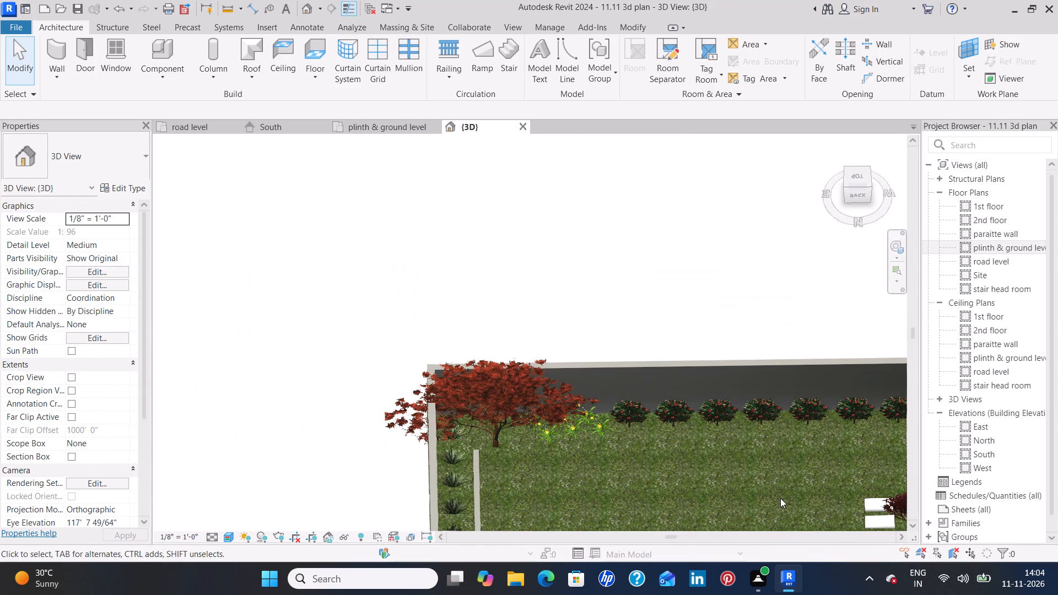
shift+middle_drag(780, 498, 925, 507)
shift+middle_drag(691, 460, 699, 462)
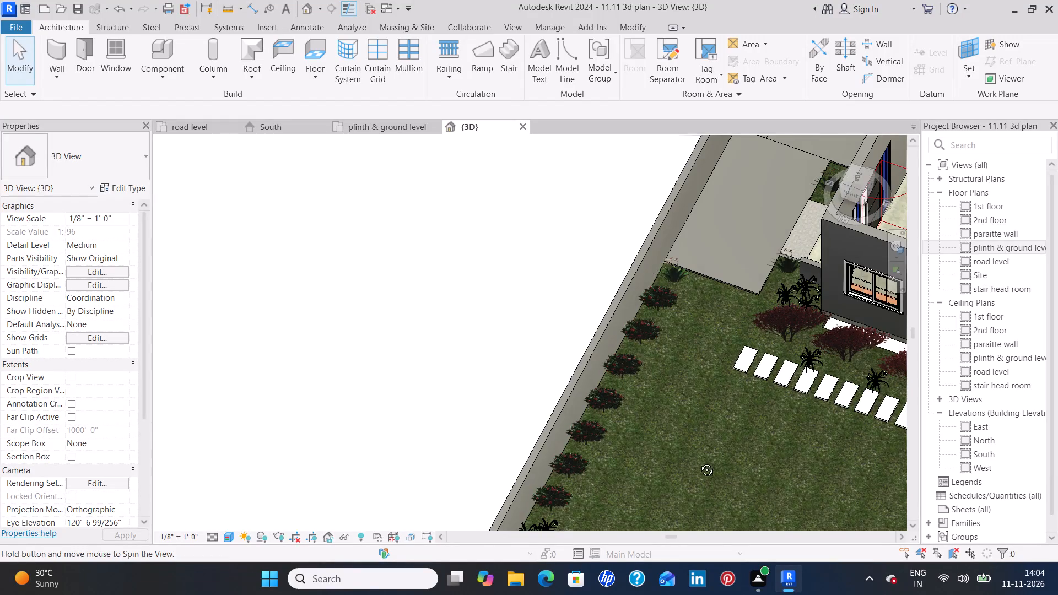
shift+middle_drag(699, 462, 852, 485)
middle_drag(603, 452, 673, 461)
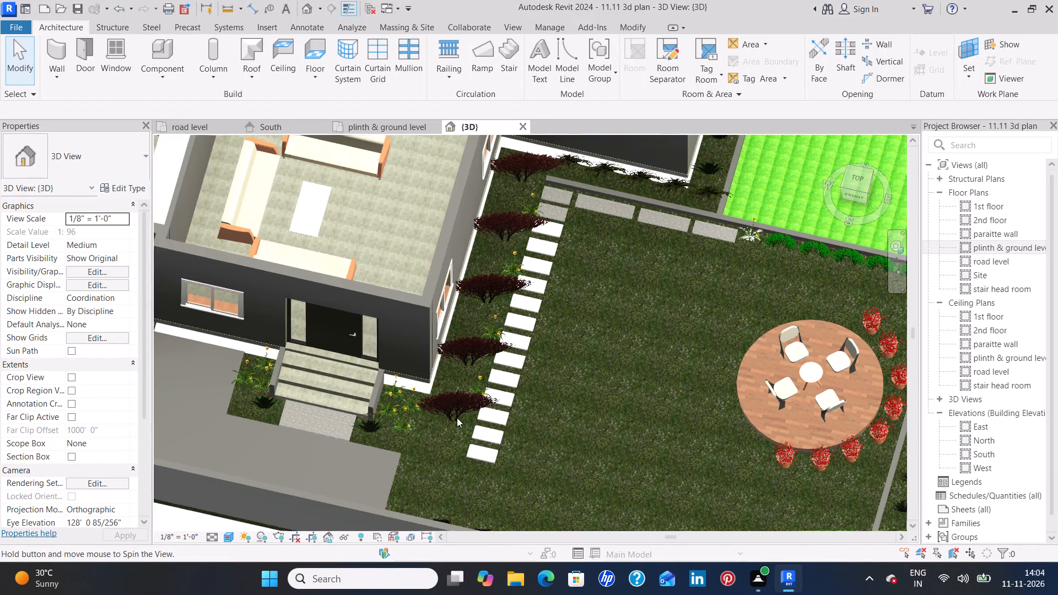
scroll(244, 425, up, 6)
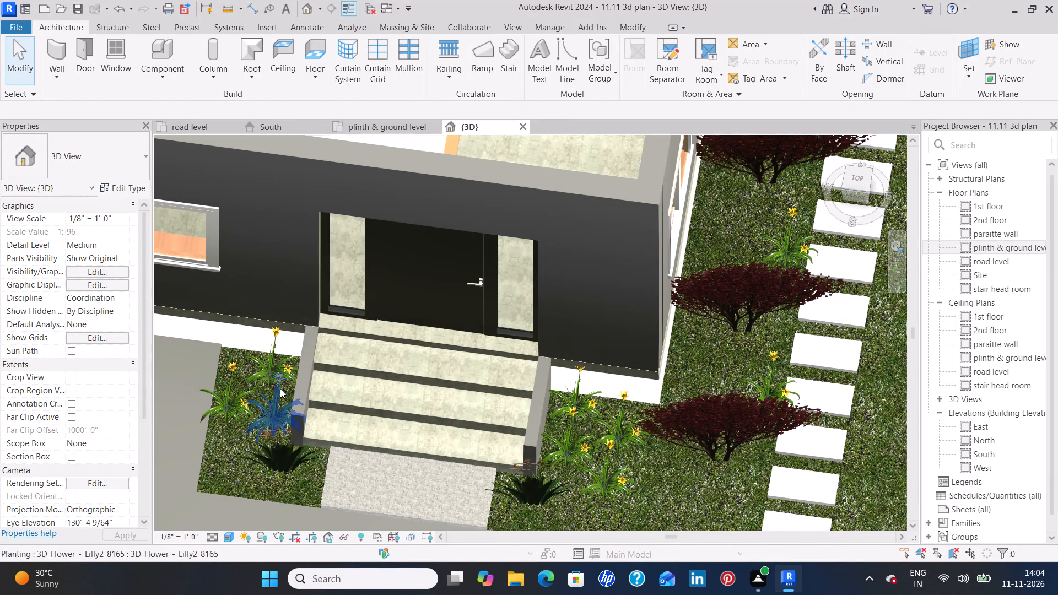
middle_drag(292, 381, 368, 318)
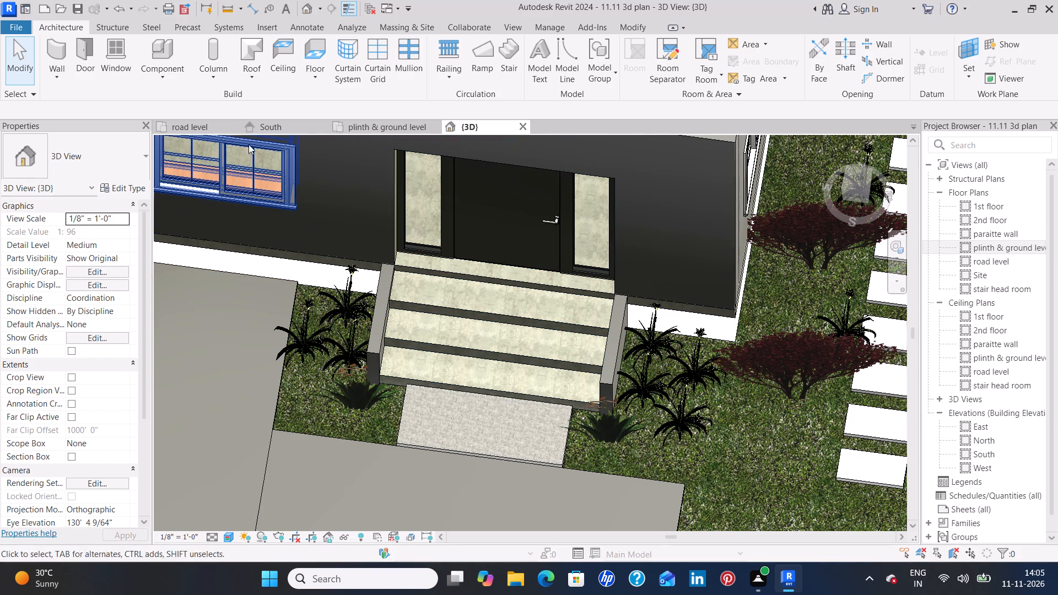
In the road level plan, start component placement and browse the tree and plant folder for another plant family to load.
click(211, 127)
scroll(566, 290, down, 3)
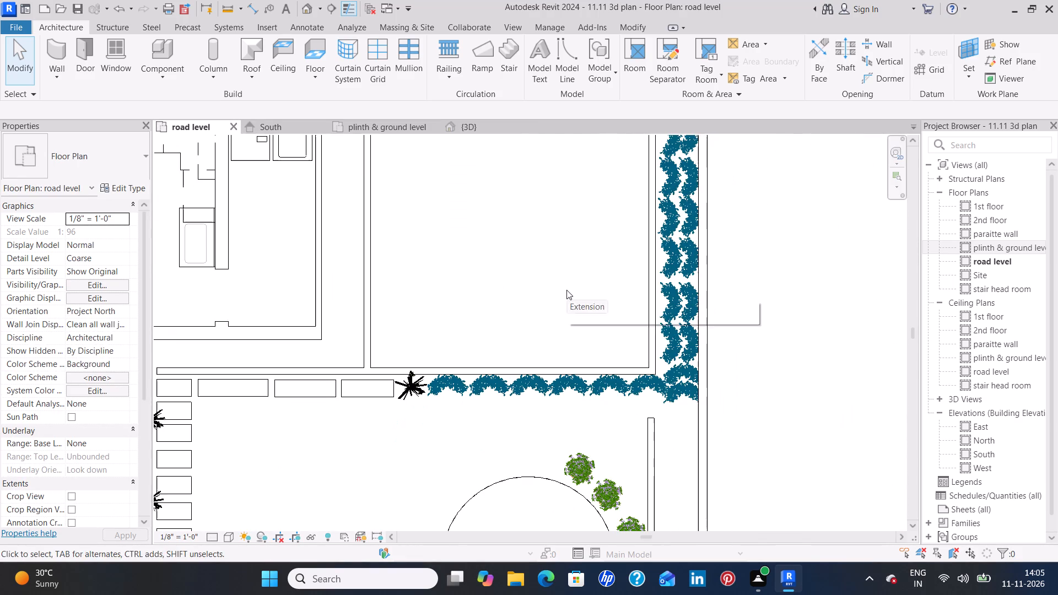
middle_drag(553, 283, 701, 299)
scroll(701, 299, down, 4)
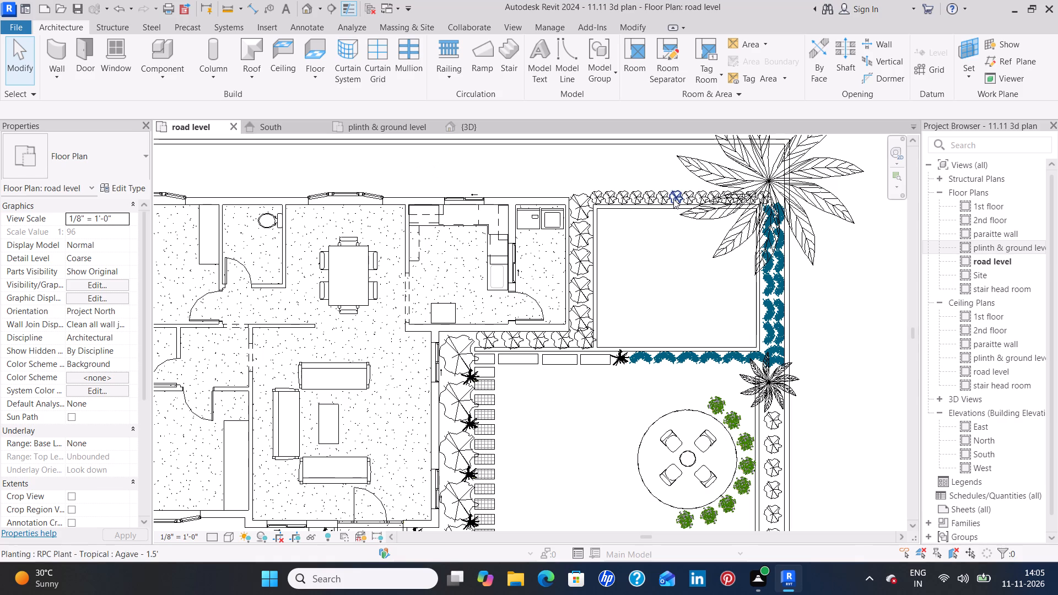
middle_drag(663, 307, 693, 351)
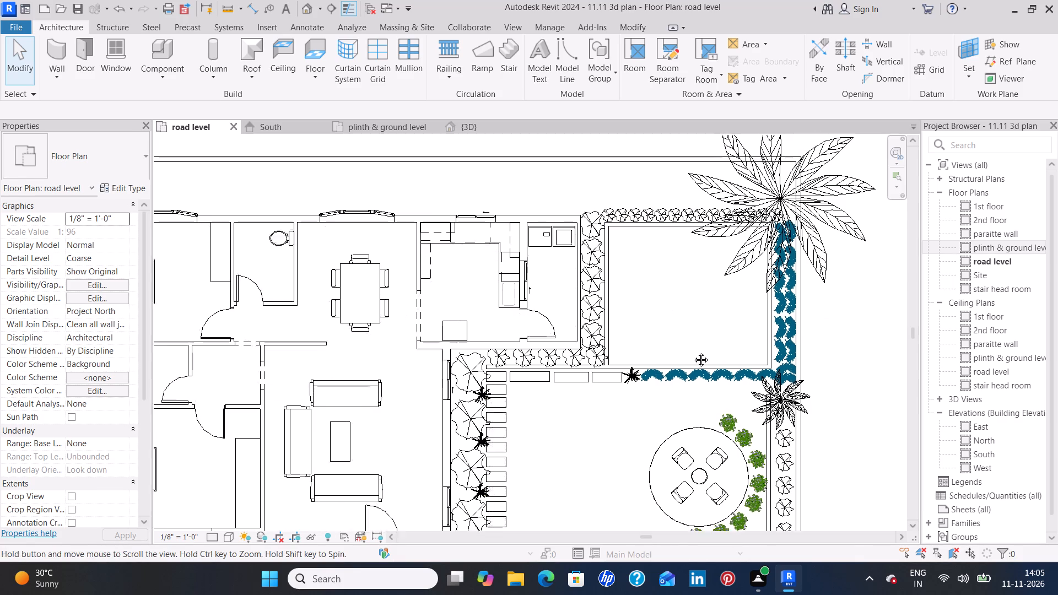
middle_drag(693, 351, 731, 420)
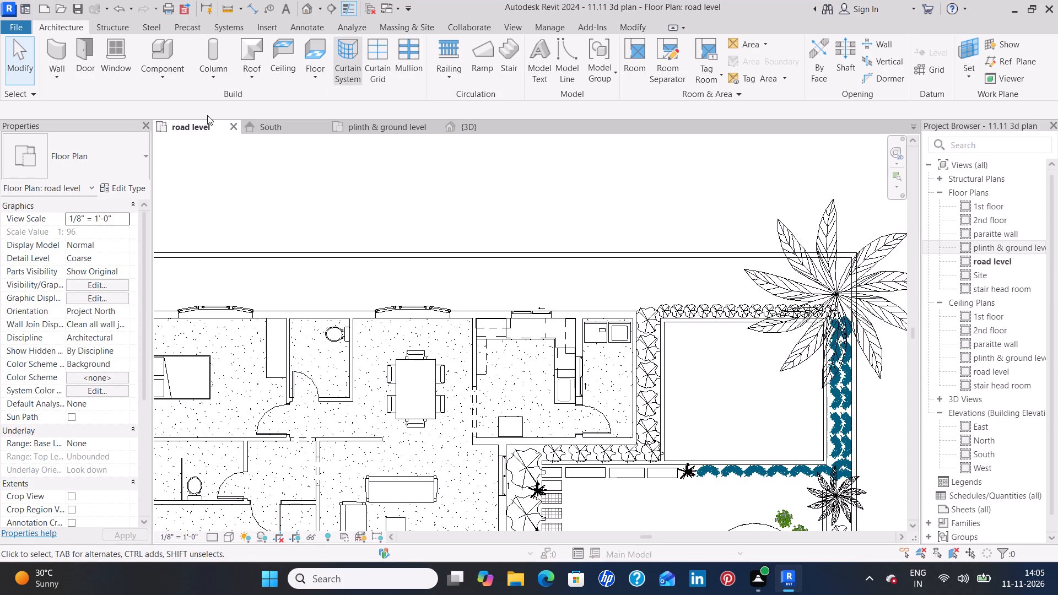
click(166, 50)
click(589, 67)
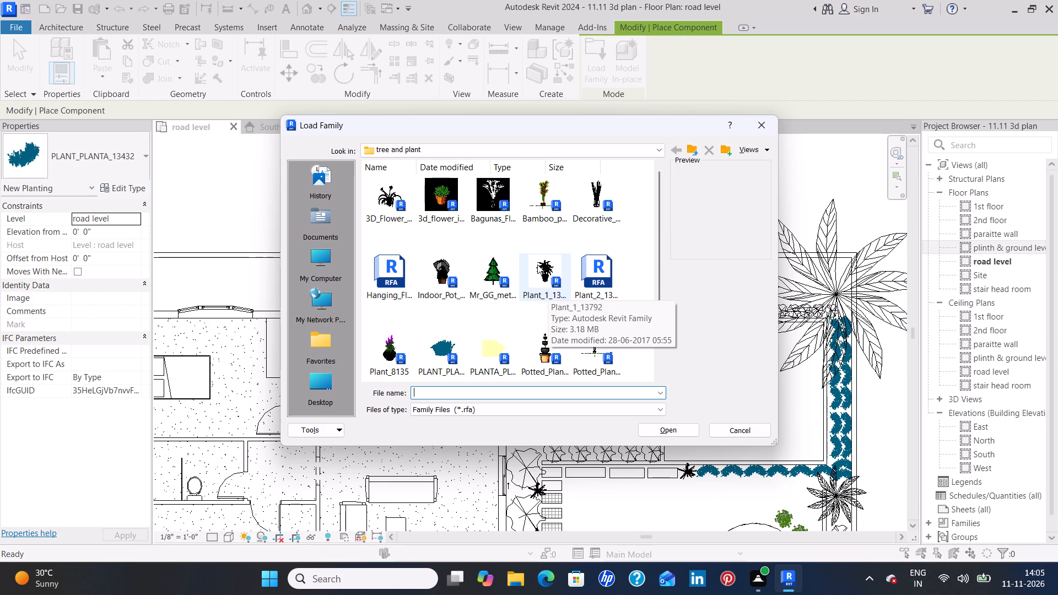
scroll(520, 269, down, 4)
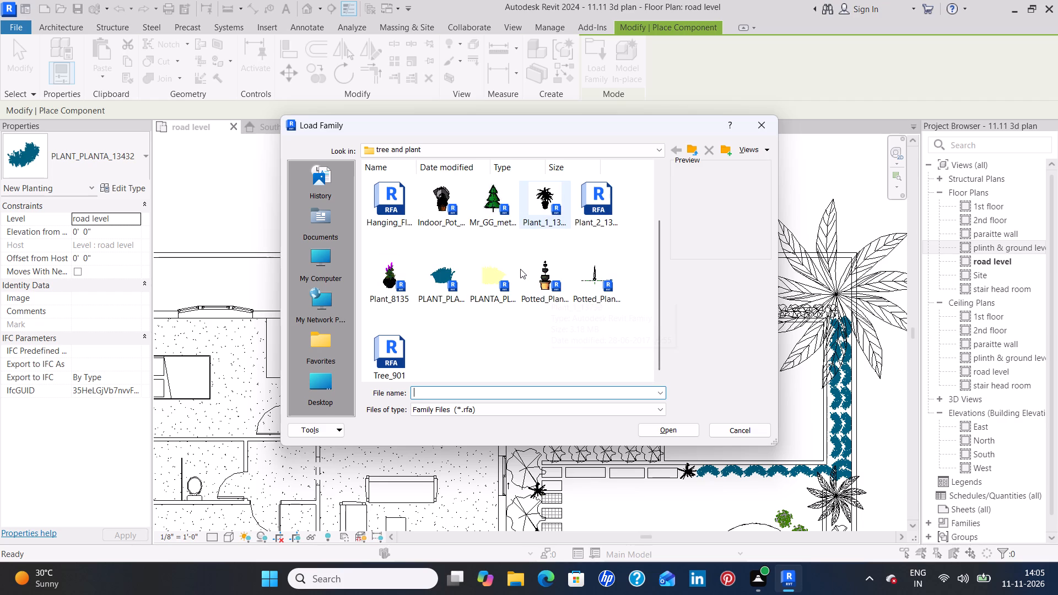
scroll(520, 269, up, 1)
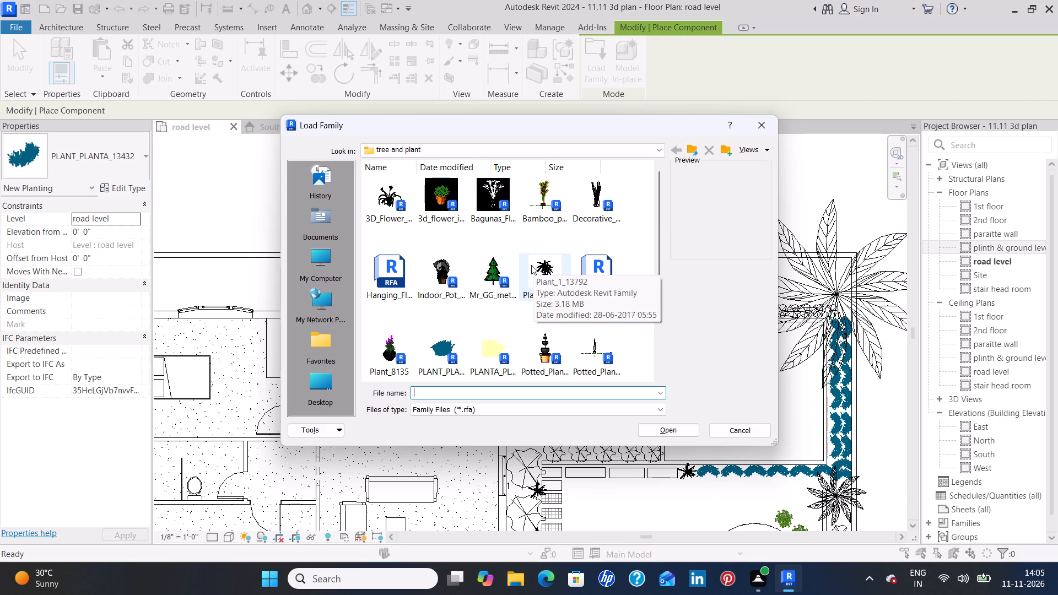
click(487, 275)
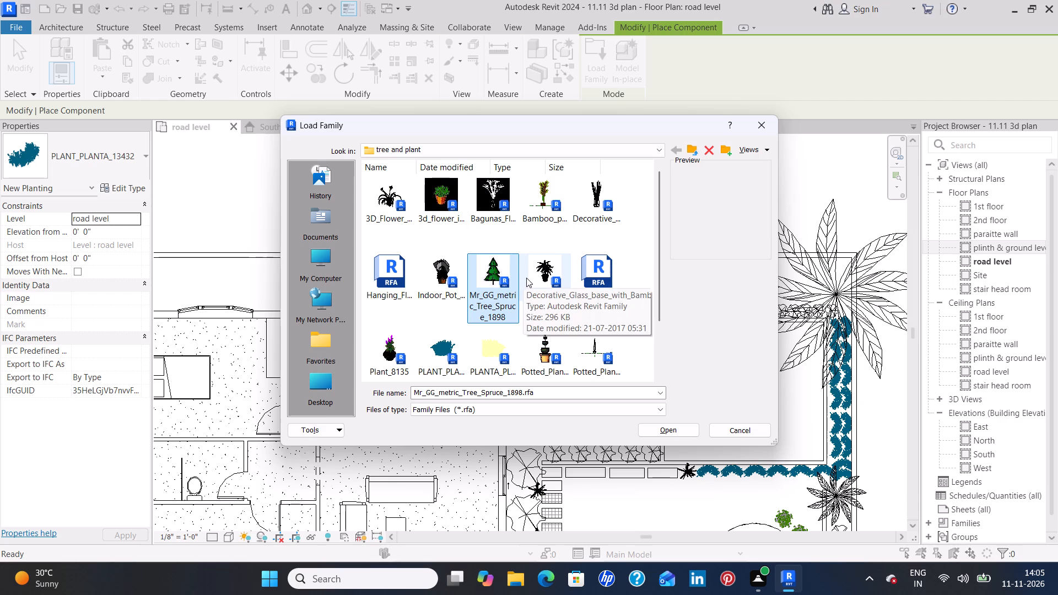
scroll(526, 278, down, 4)
scroll(526, 278, up, 3)
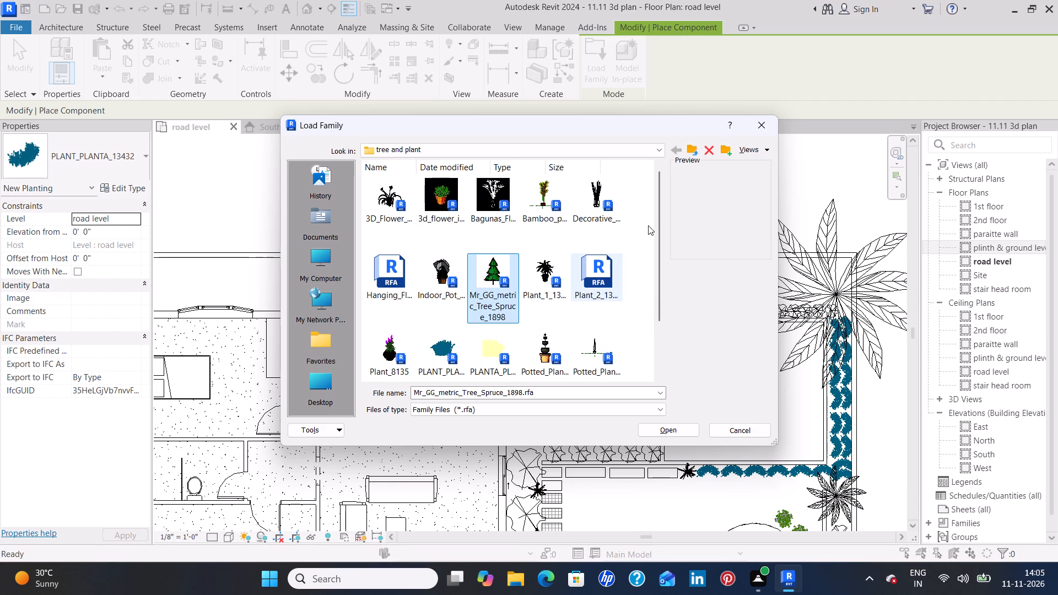
Load the 3D_plant_8166 family from the 2019 folder.
click(689, 147)
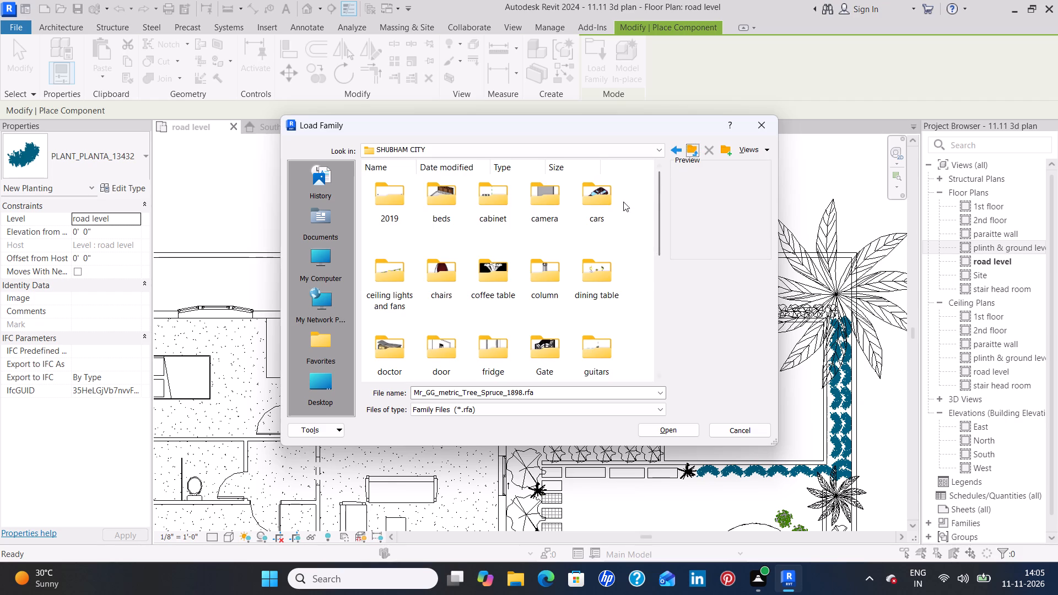
scroll(486, 274, up, 3)
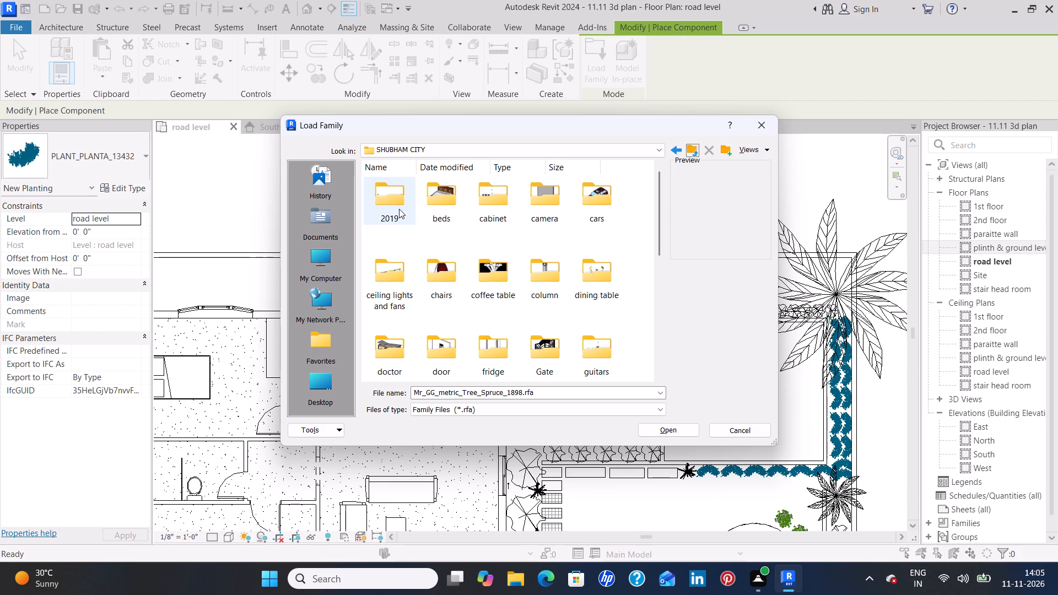
double_click(397, 205)
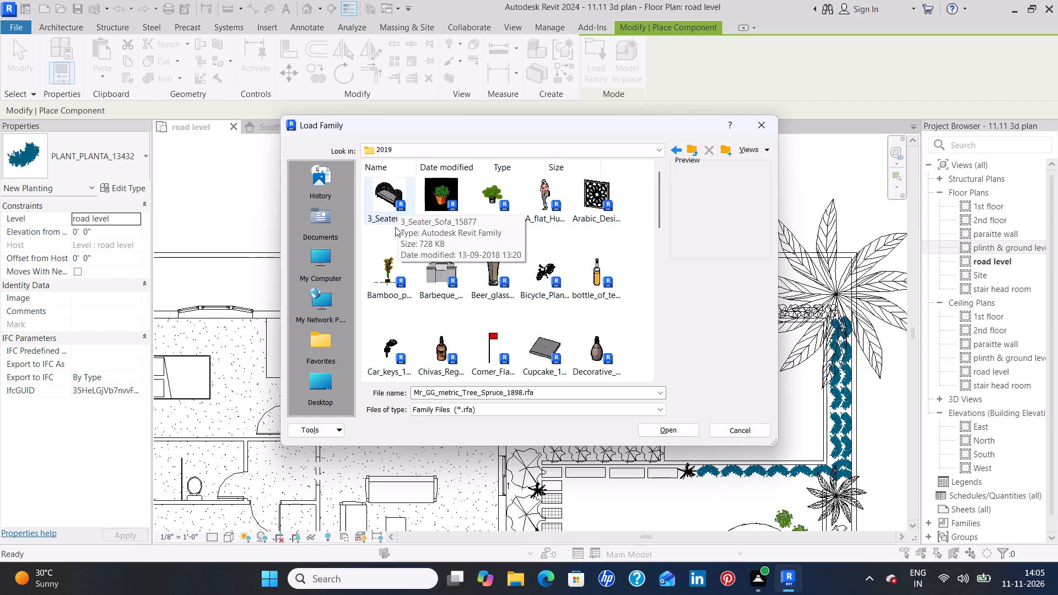
scroll(565, 301, down, 2)
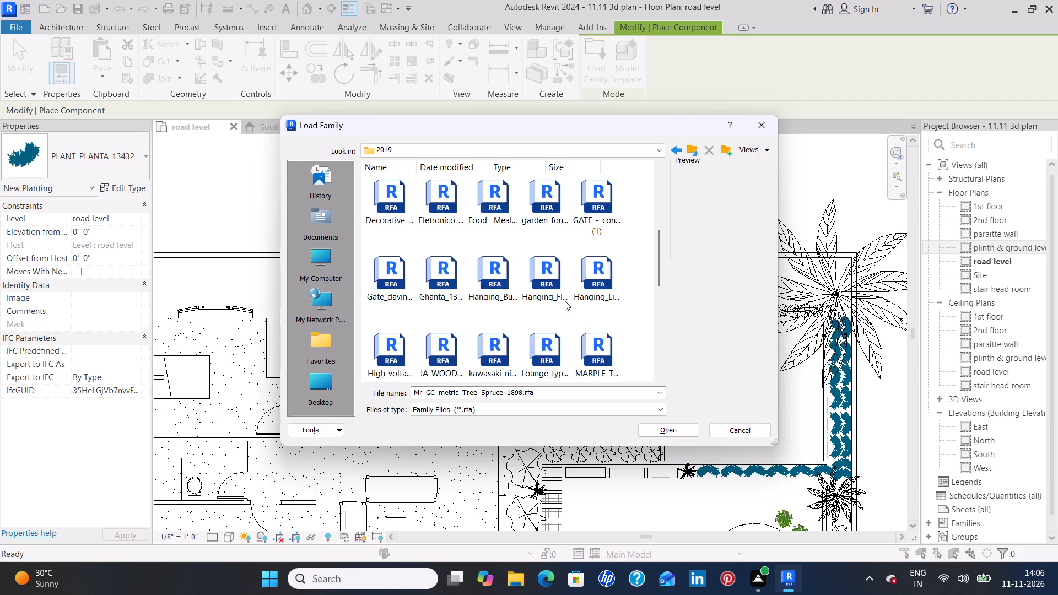
scroll(565, 301, up, 2)
click(493, 205)
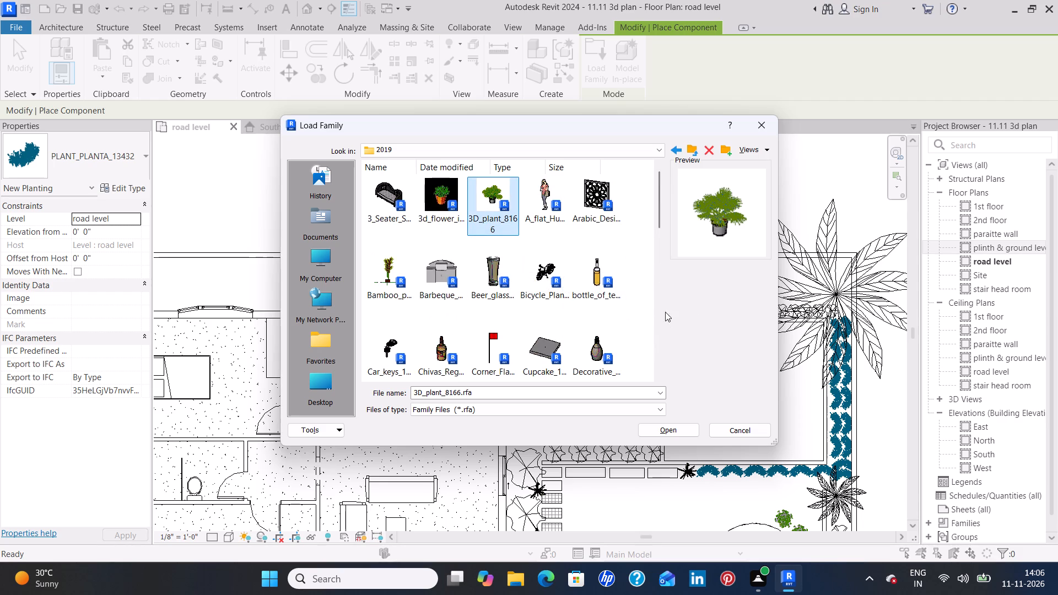
click(673, 426)
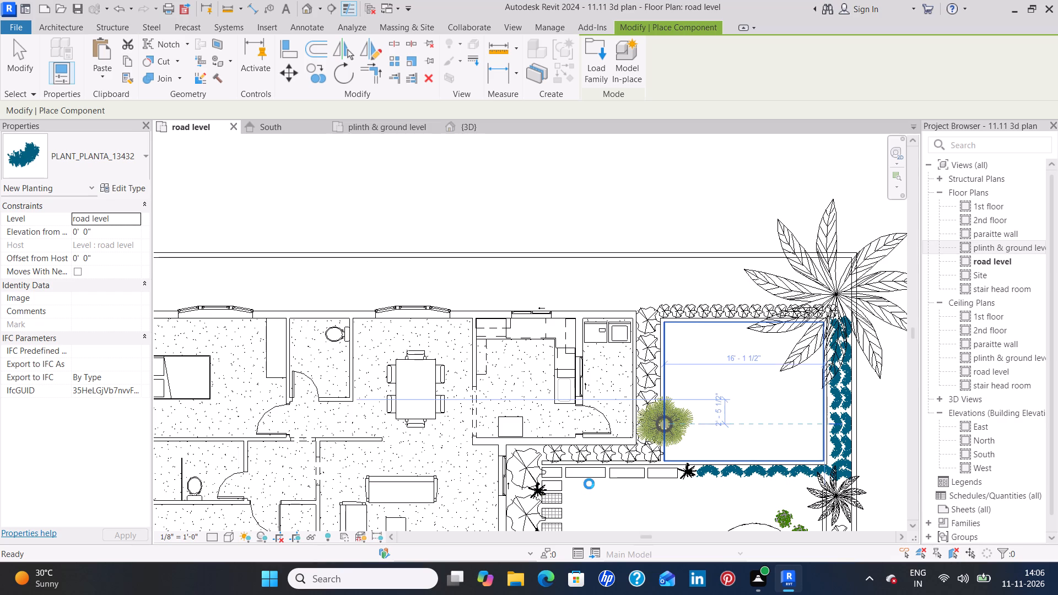
Place a 3D_plant_8166 on the lawn between the potted plants around the seating circle and the corner Japanese Maple.
middle_drag(611, 509, 633, 354)
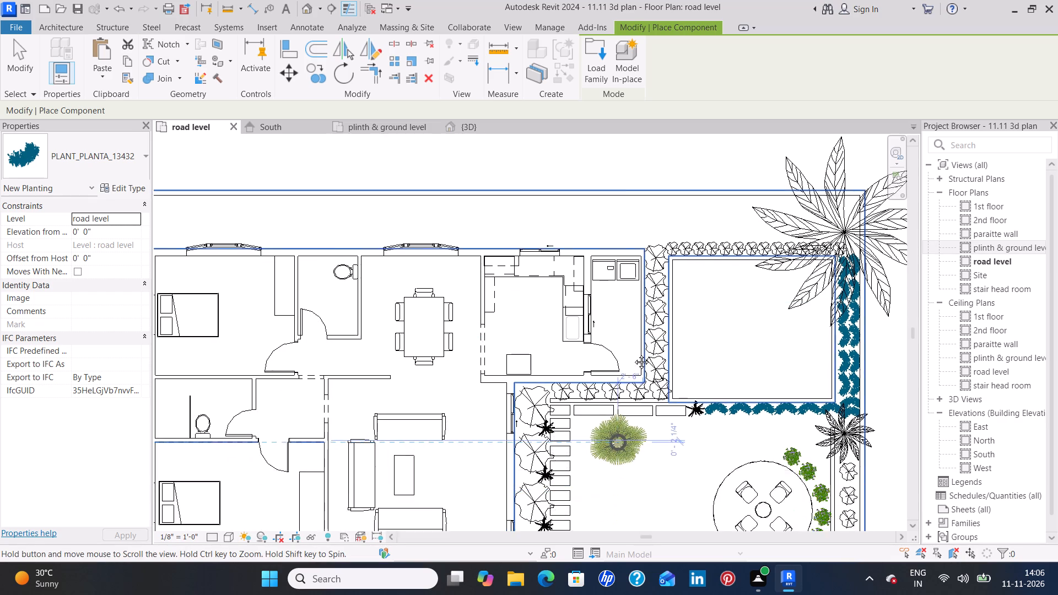
middle_drag(633, 354, 649, 250)
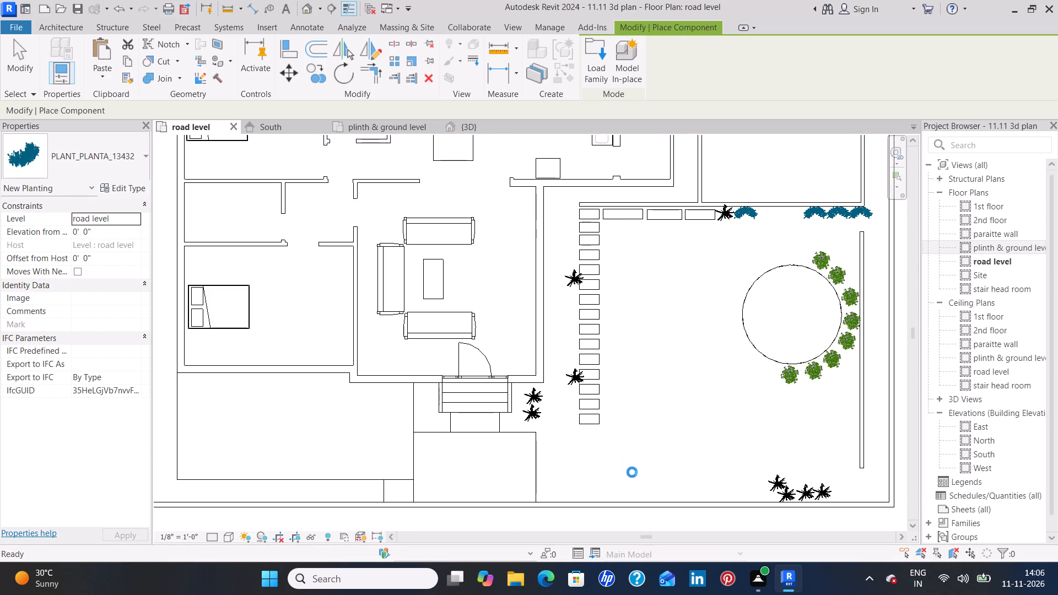
scroll(634, 472, down, 1)
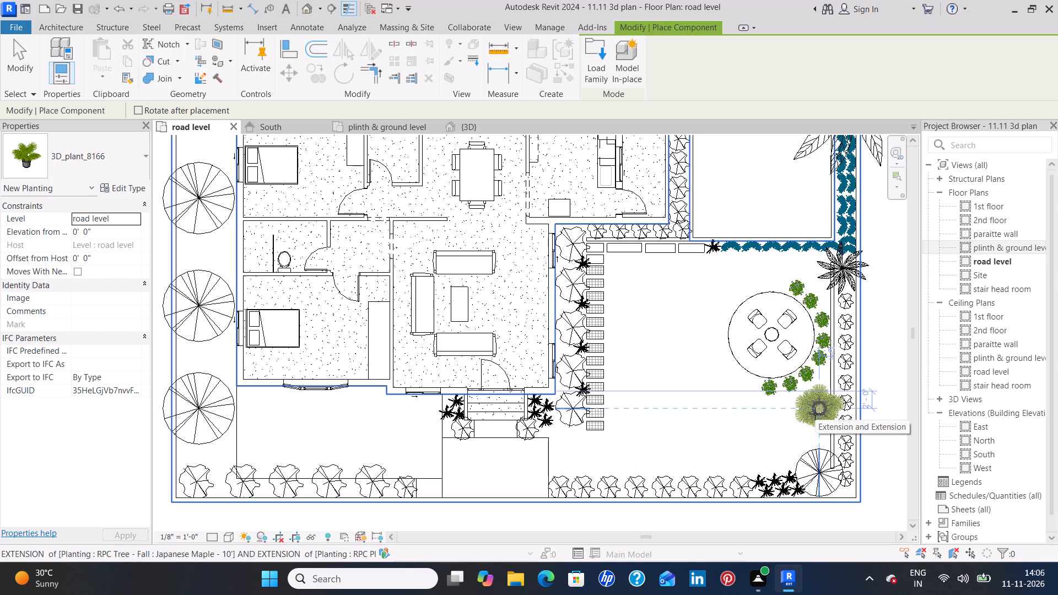
click(815, 414)
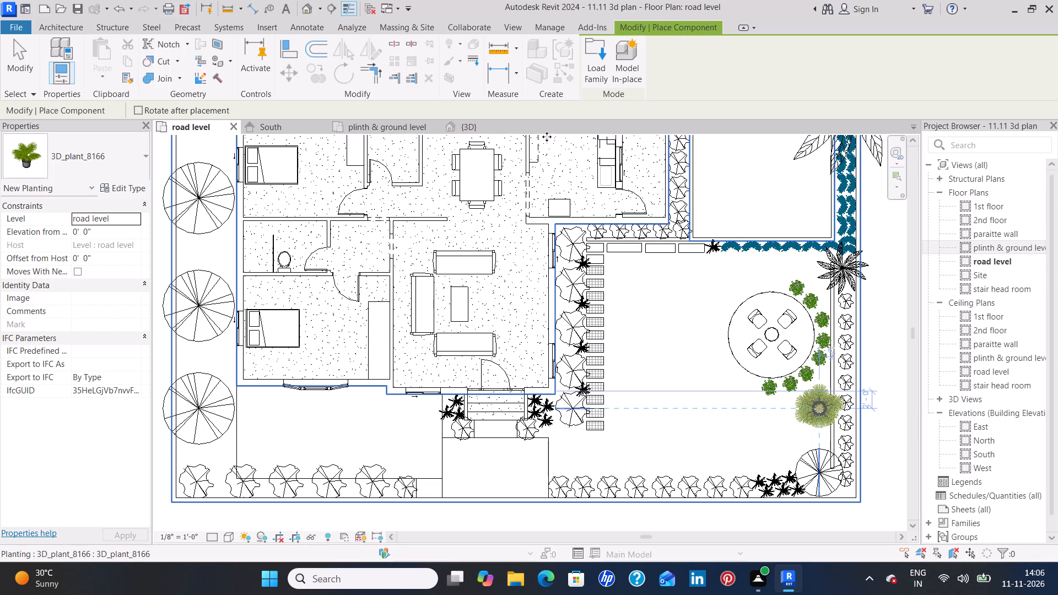
Examine the new potted plant beside the seating circle, the lawn and the walled green area with its flower borders in 3D.
key(Escape)
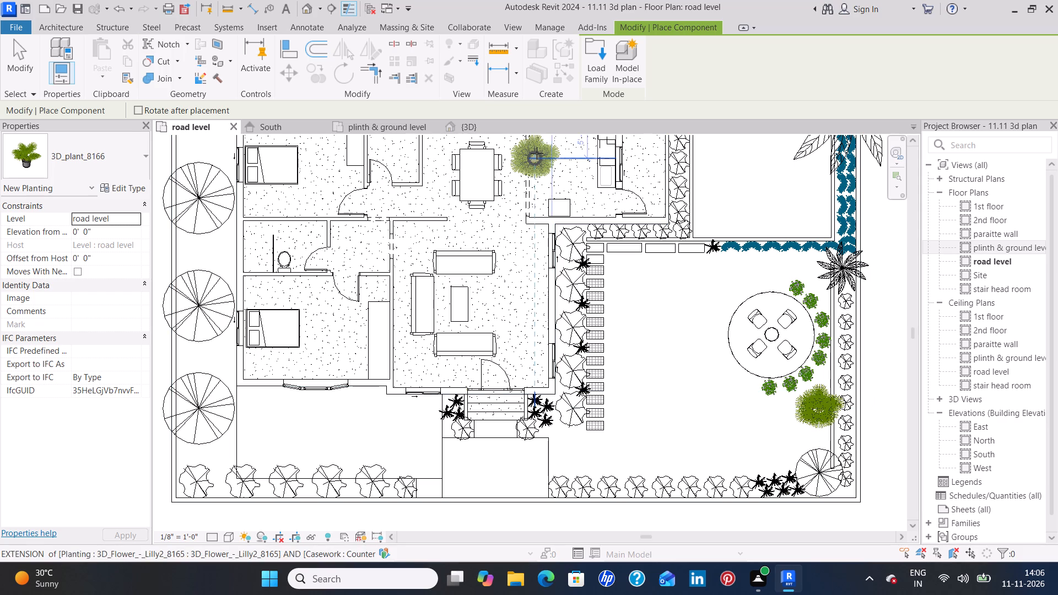
key(Escape)
click(495, 129)
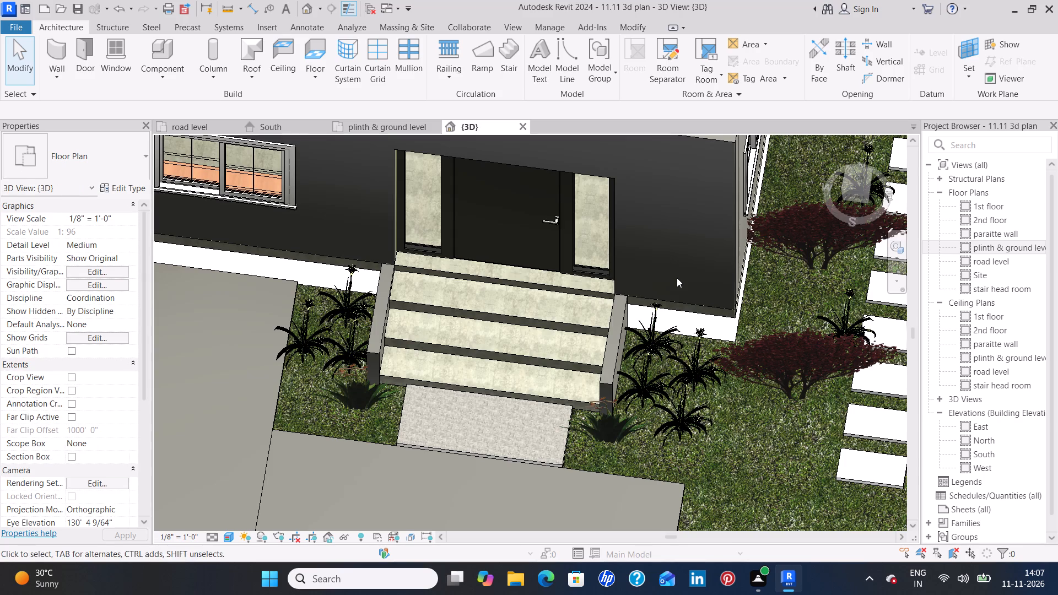
scroll(677, 278, down, 8)
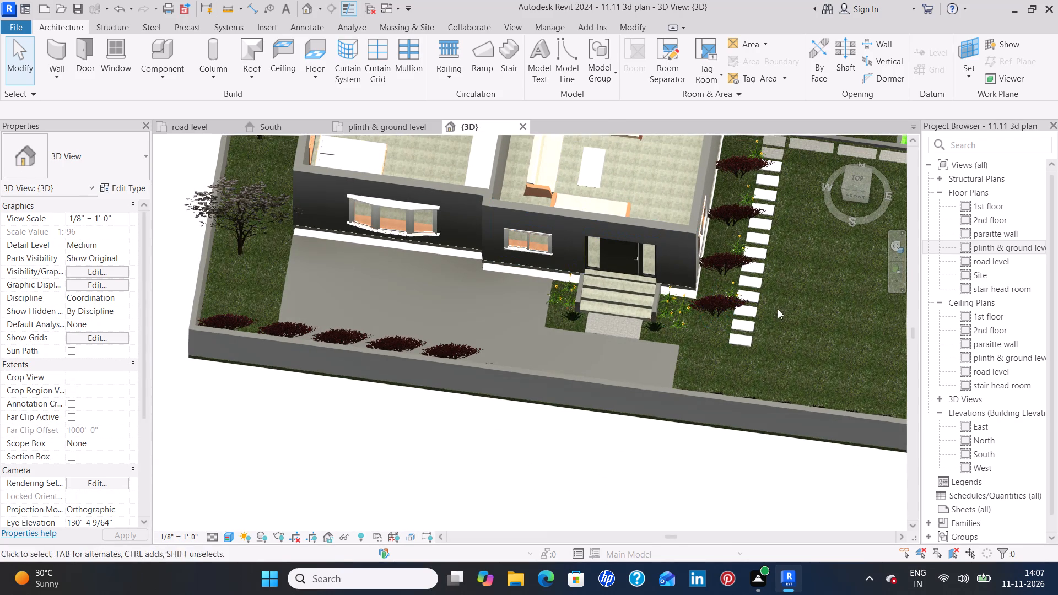
middle_drag(778, 309, 474, 270)
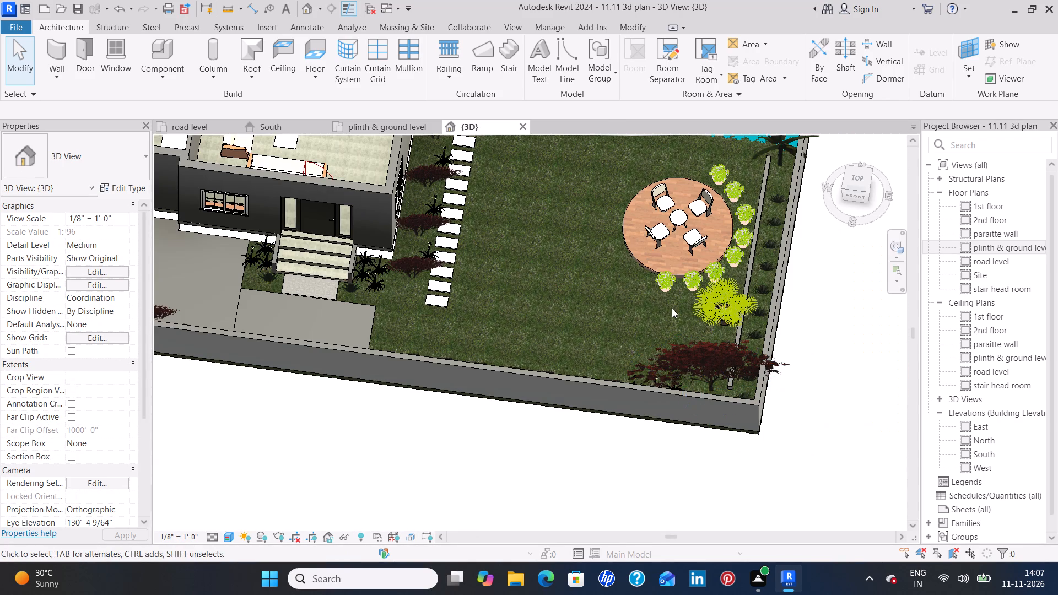
scroll(719, 302, up, 8)
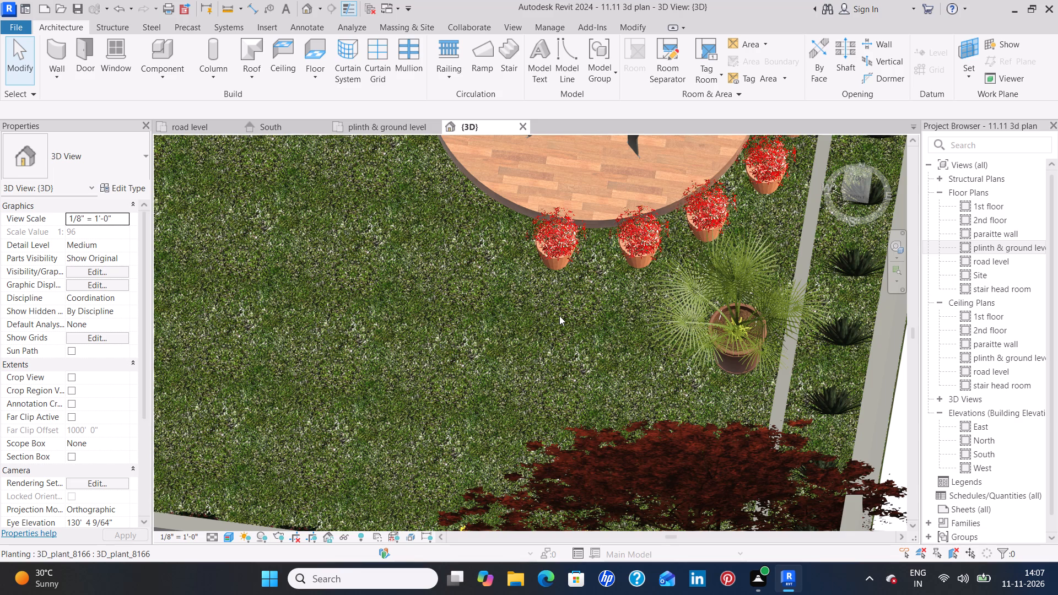
scroll(559, 316, down, 5)
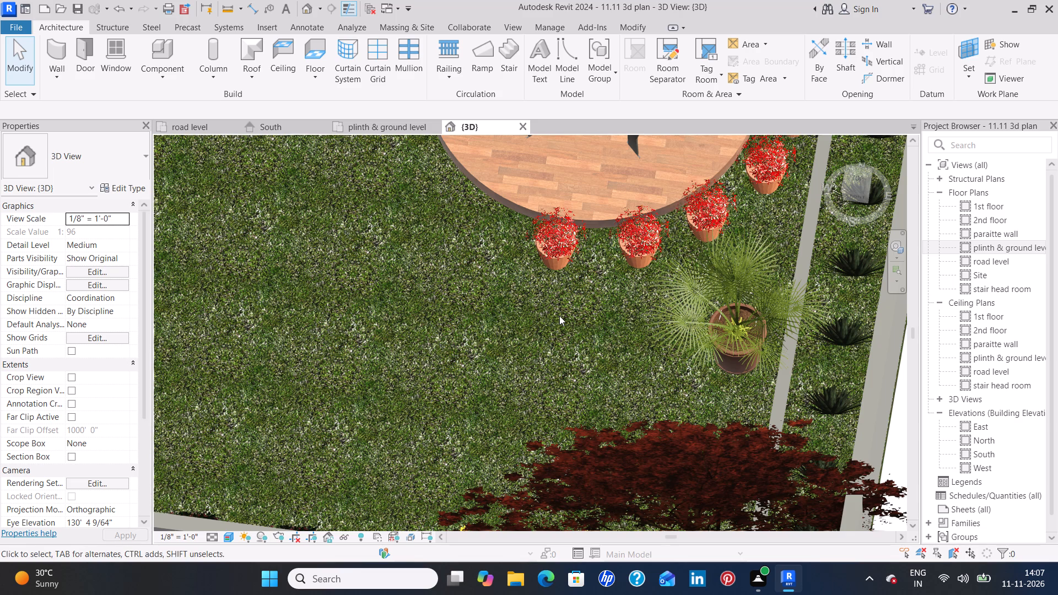
scroll(576, 363, down, 3)
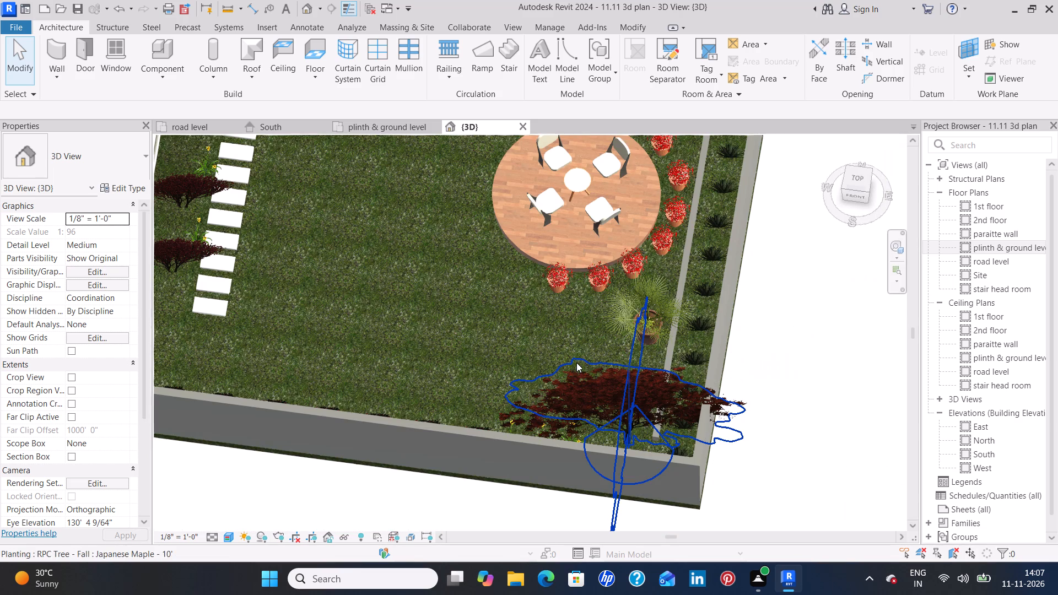
middle_drag(423, 288, 534, 427)
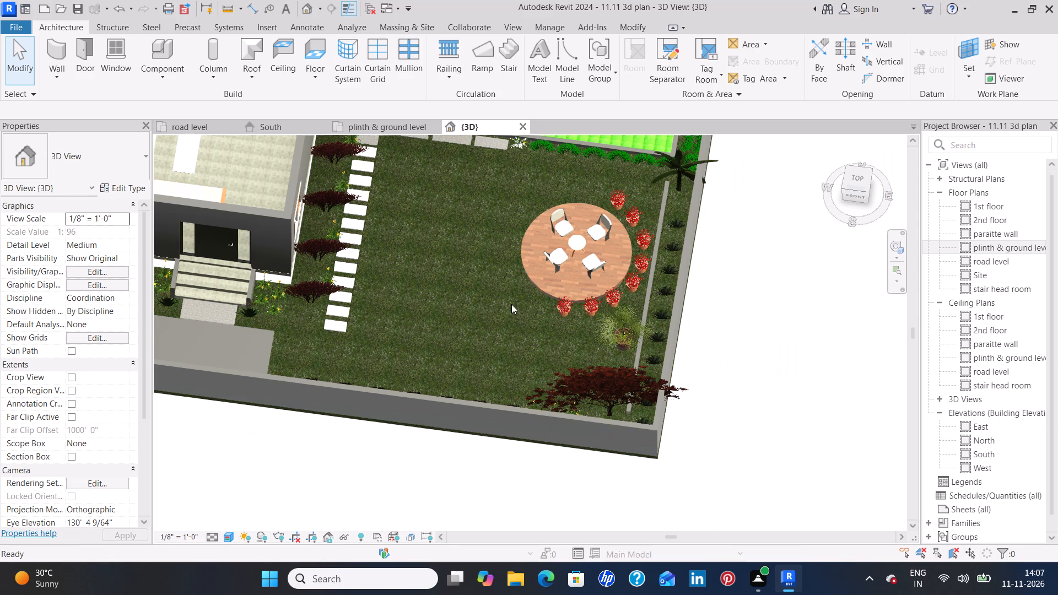
middle_drag(496, 251, 491, 355)
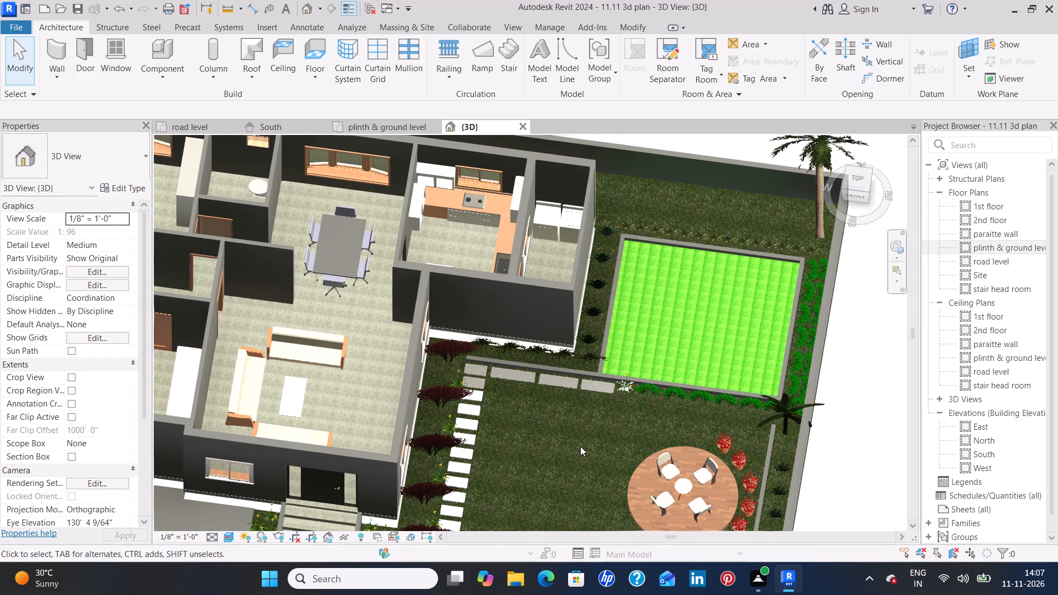
middle_drag(580, 446, 568, 380)
scroll(717, 241, up, 4)
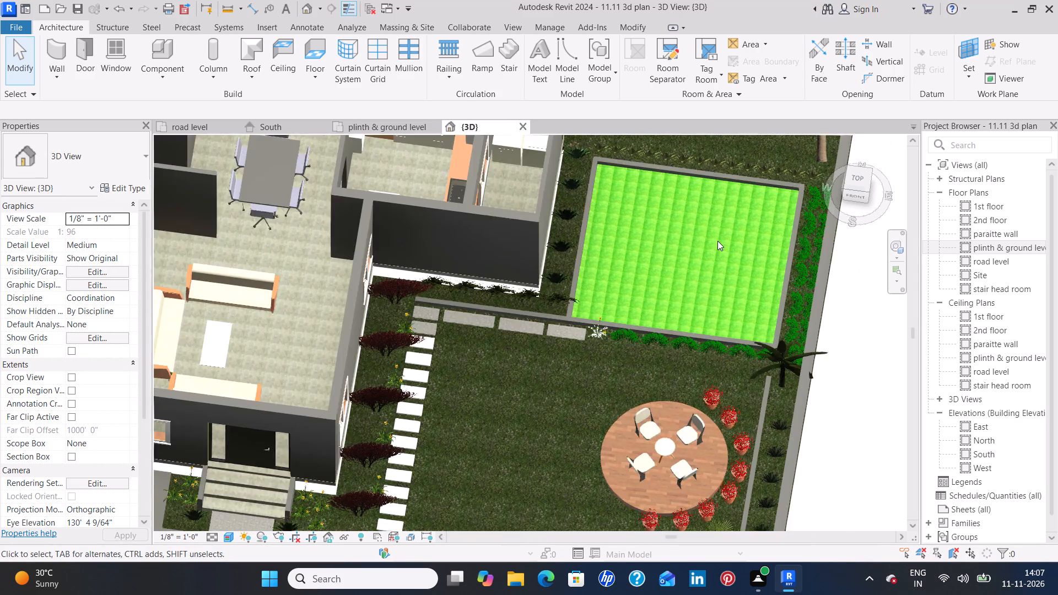
middle_drag(639, 277, 569, 336)
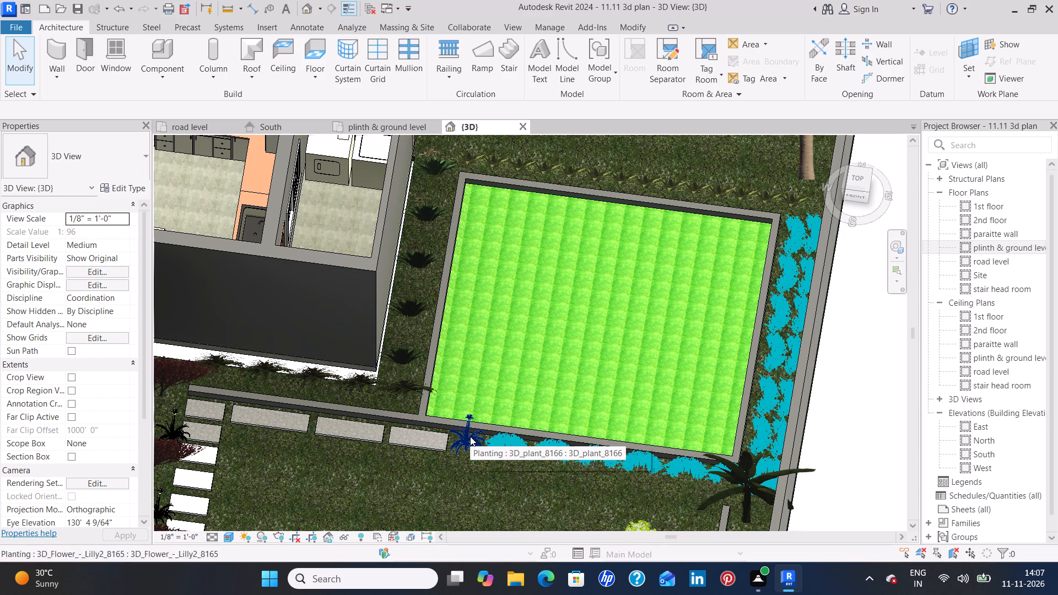
In the road level plan, load the Tall_Concrete_Planter_with_Plant_18792 family from the 2019 folder for component placement.
click(197, 127)
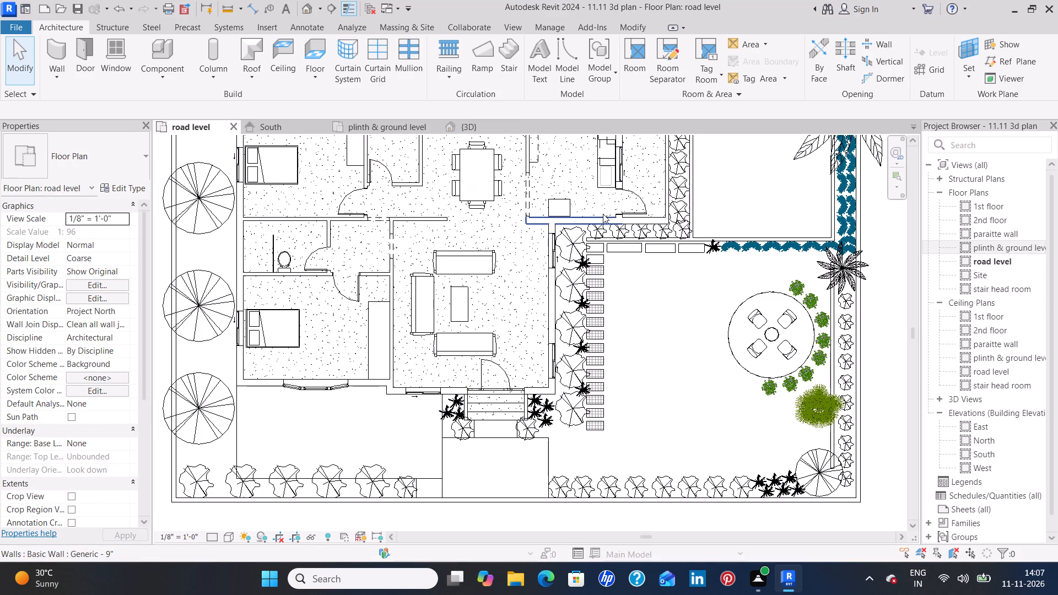
middle_drag(751, 170, 391, 304)
scroll(413, 299, up, 1)
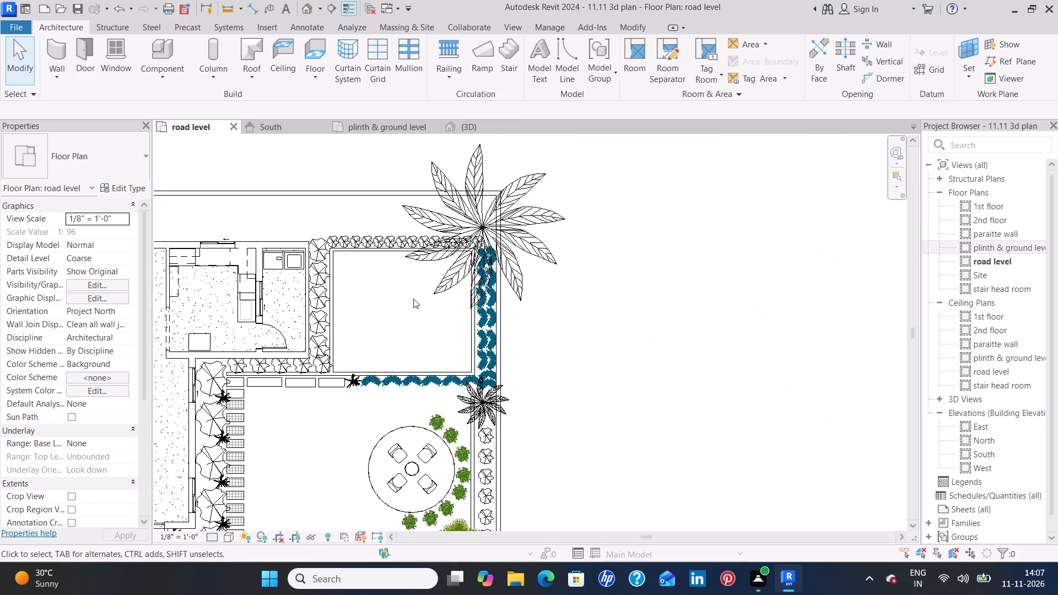
scroll(413, 299, up, 2)
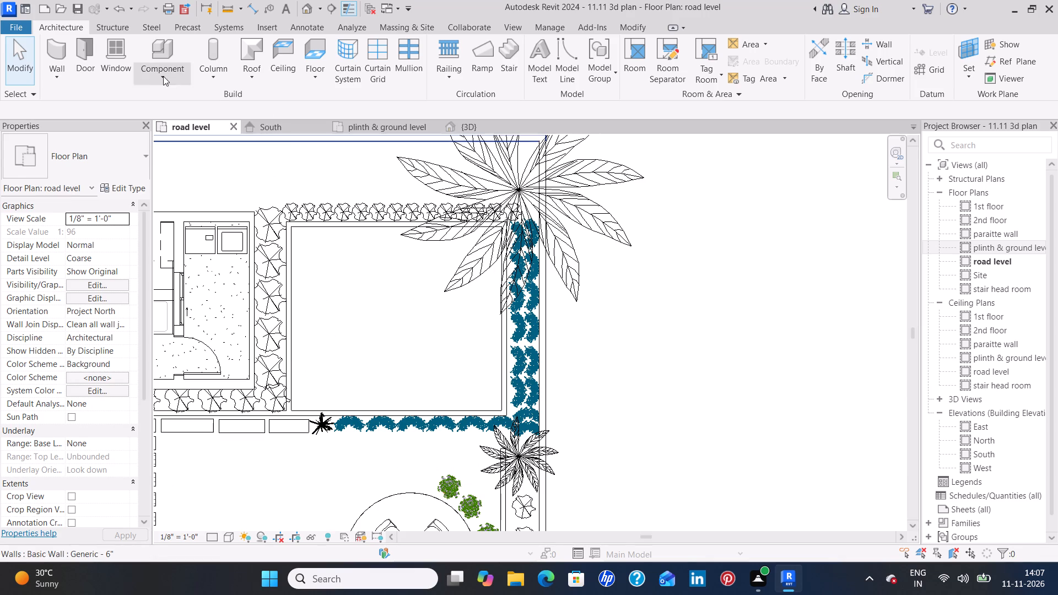
click(166, 47)
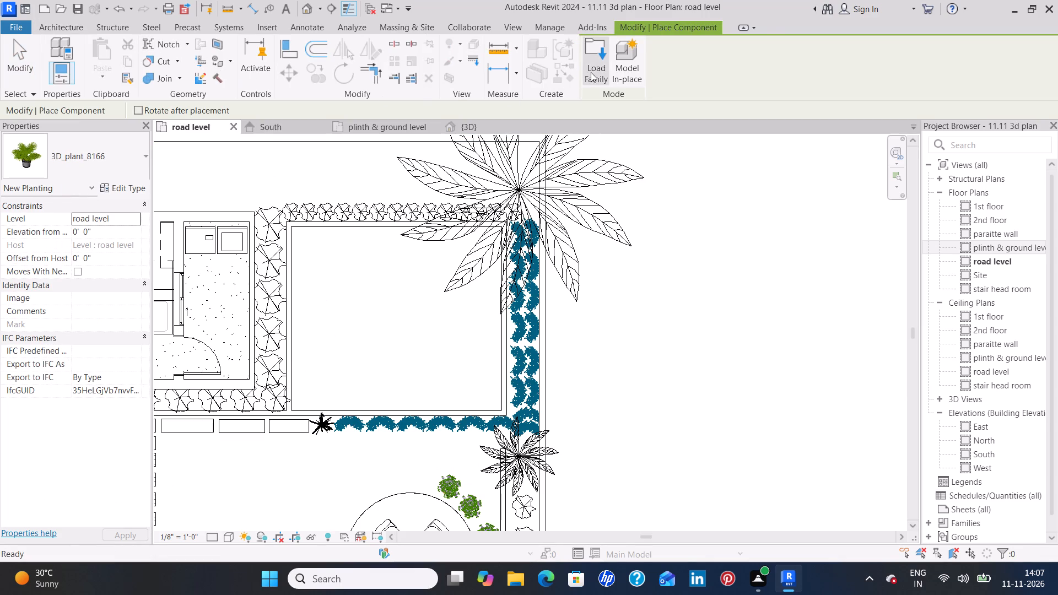
click(604, 67)
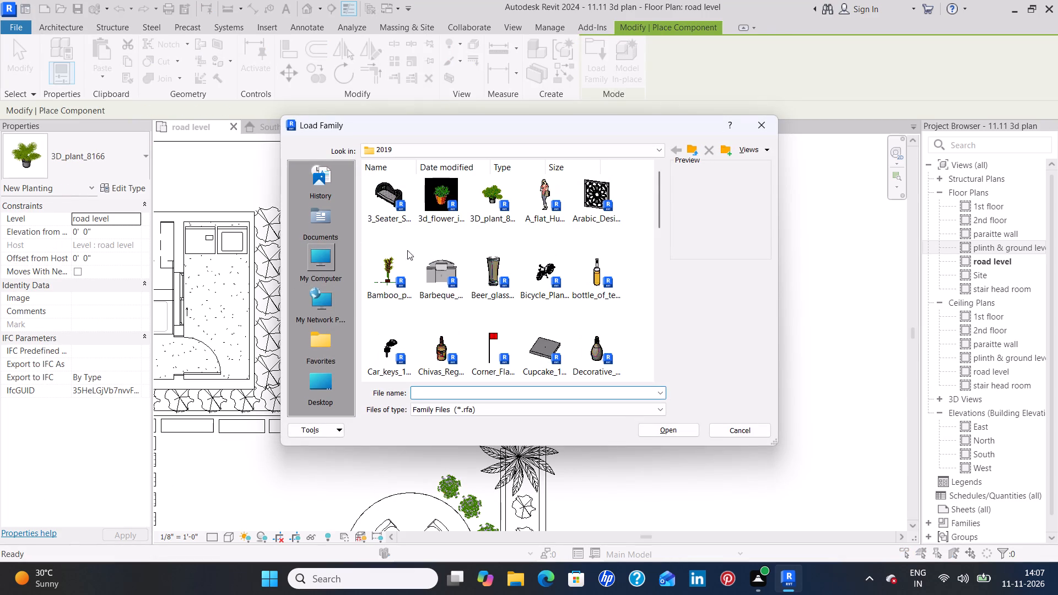
scroll(473, 251, down, 2)
scroll(472, 253, up, 2)
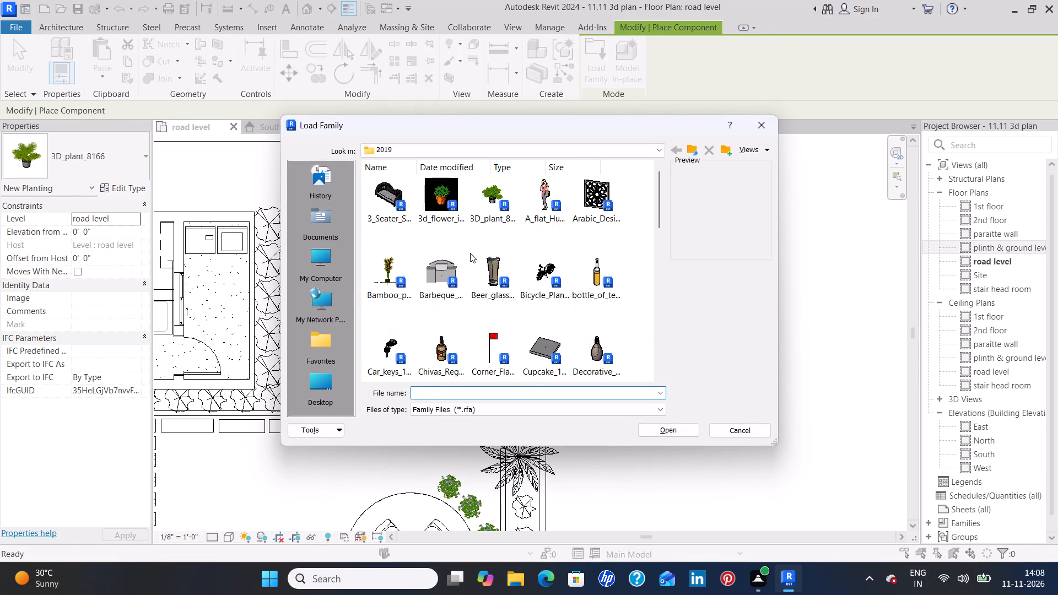
scroll(470, 253, down, 4)
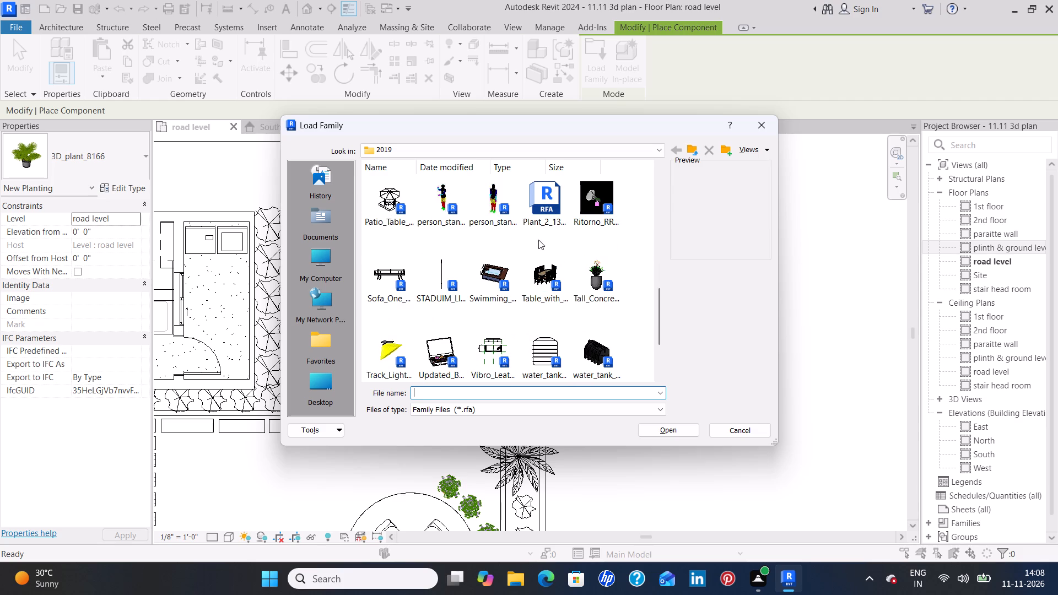
click(591, 285)
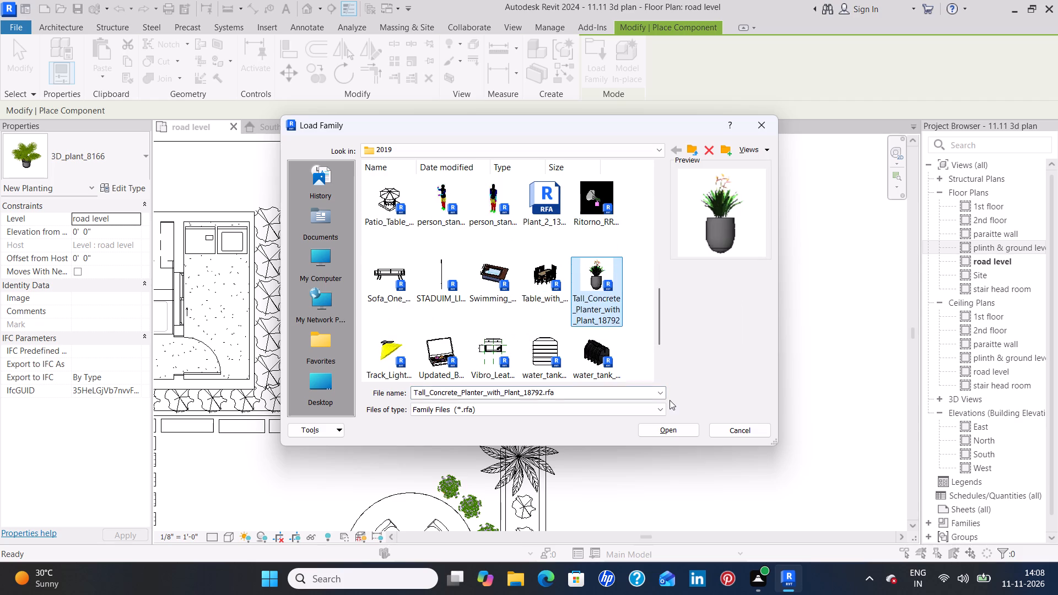
click(673, 425)
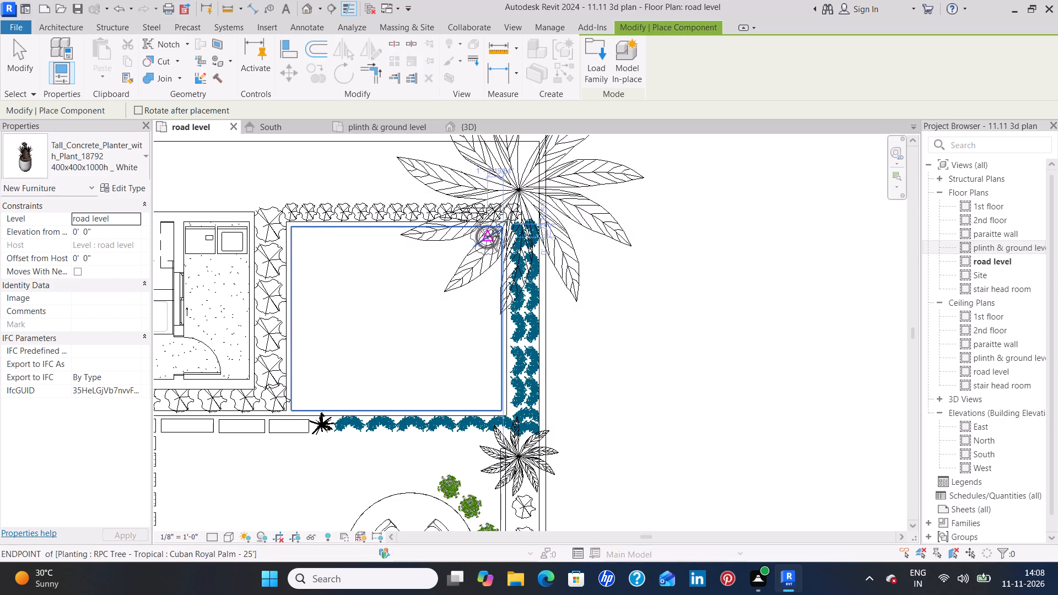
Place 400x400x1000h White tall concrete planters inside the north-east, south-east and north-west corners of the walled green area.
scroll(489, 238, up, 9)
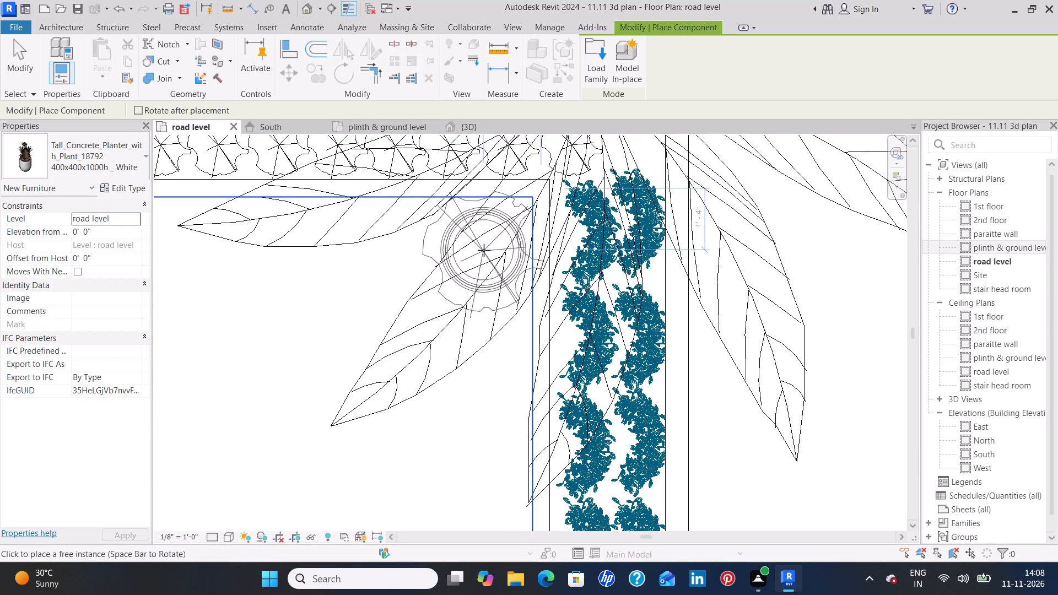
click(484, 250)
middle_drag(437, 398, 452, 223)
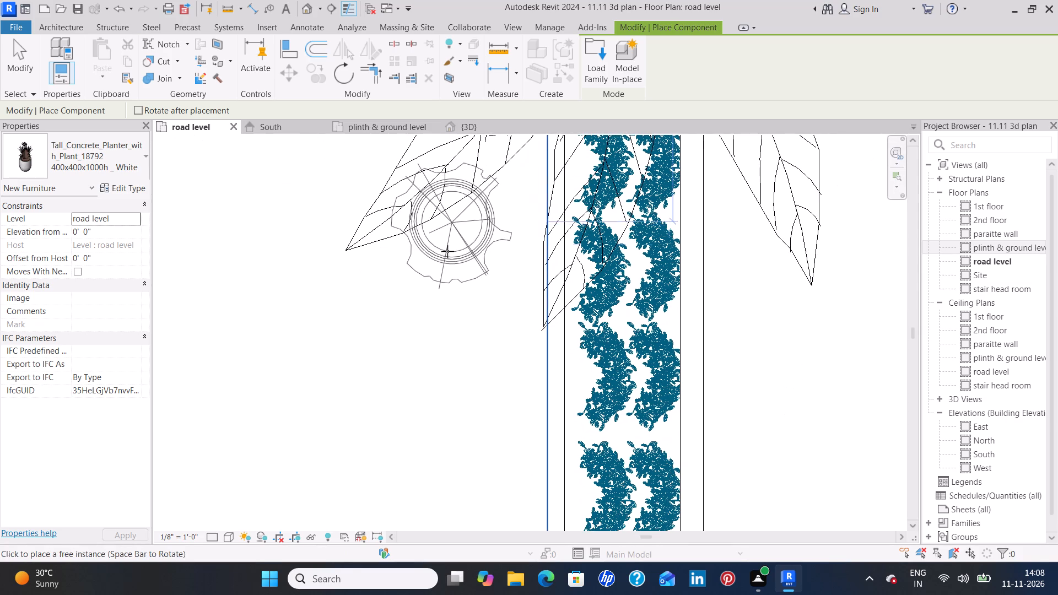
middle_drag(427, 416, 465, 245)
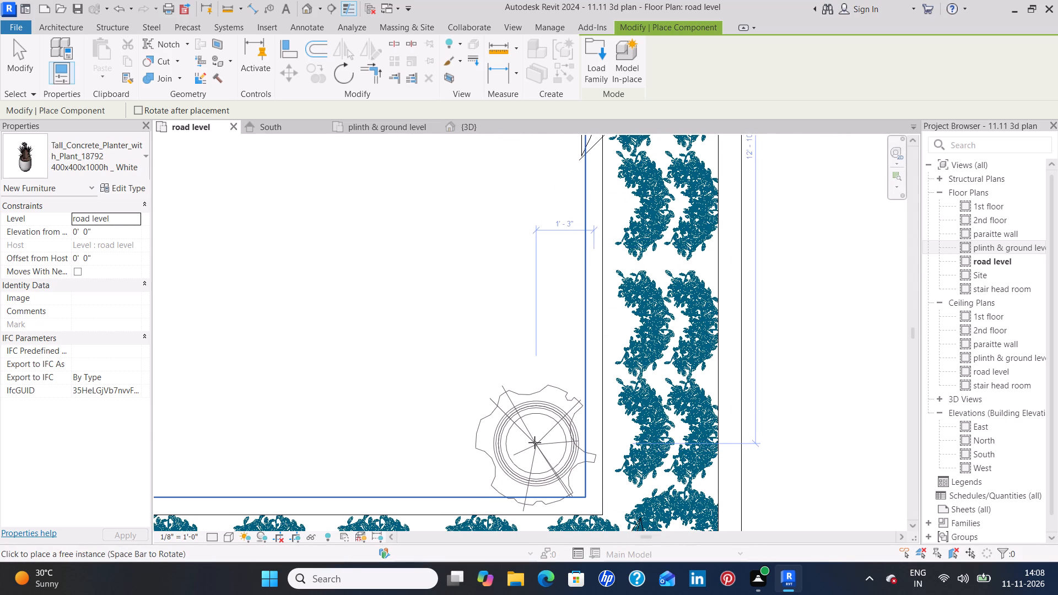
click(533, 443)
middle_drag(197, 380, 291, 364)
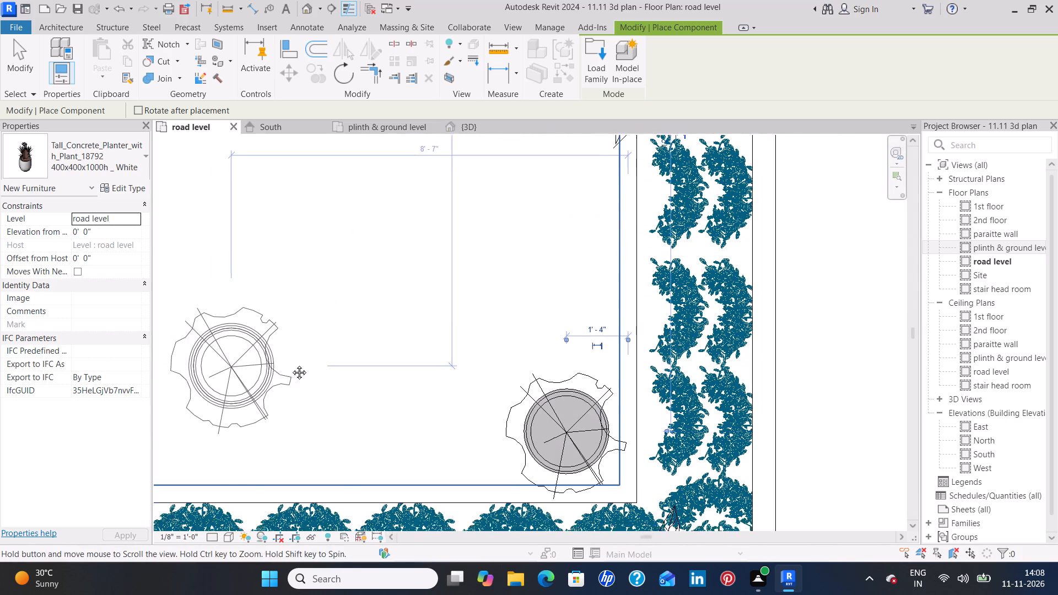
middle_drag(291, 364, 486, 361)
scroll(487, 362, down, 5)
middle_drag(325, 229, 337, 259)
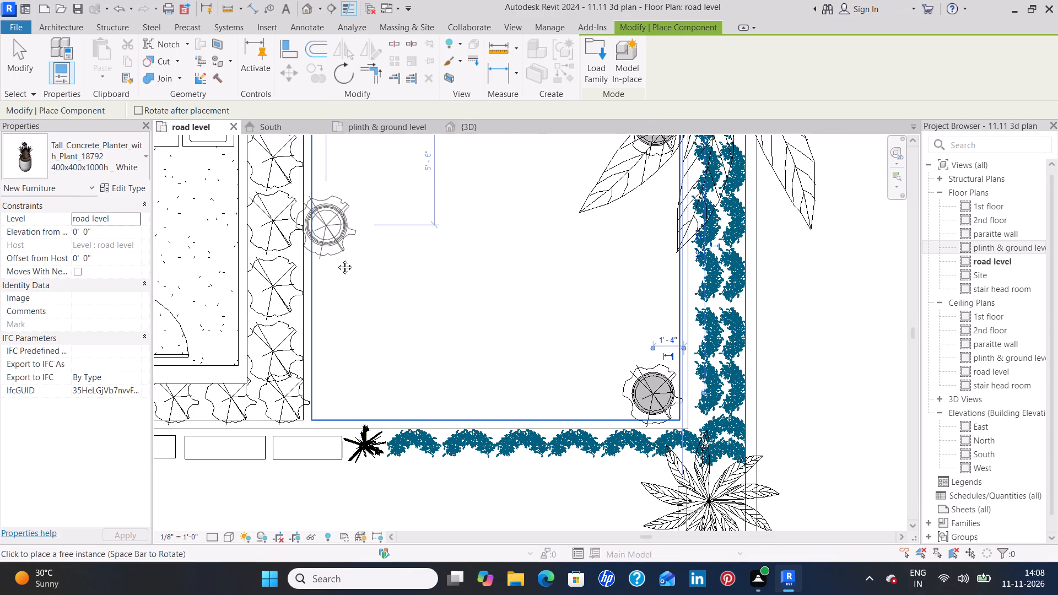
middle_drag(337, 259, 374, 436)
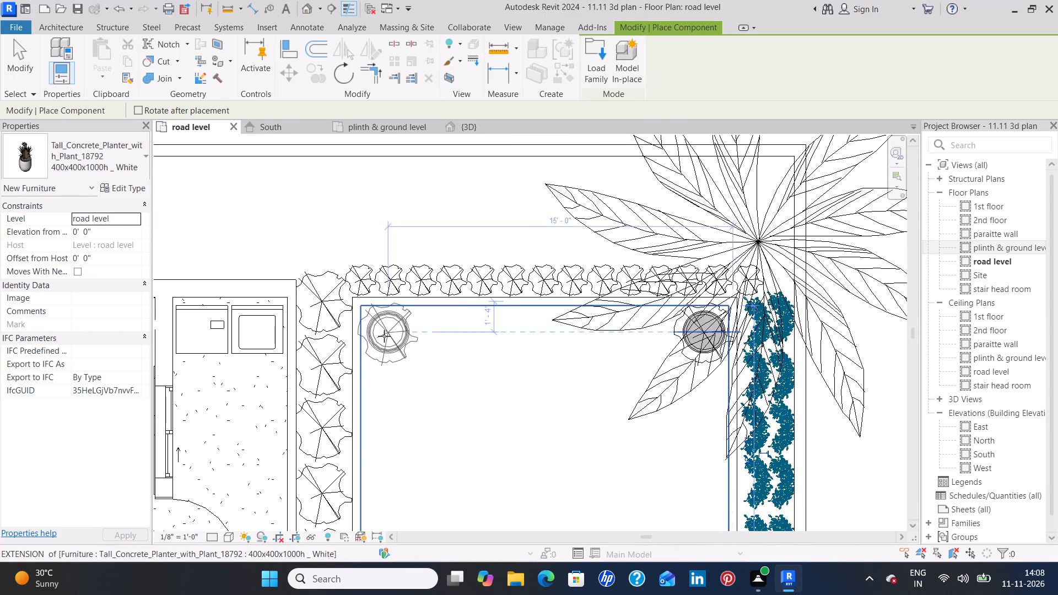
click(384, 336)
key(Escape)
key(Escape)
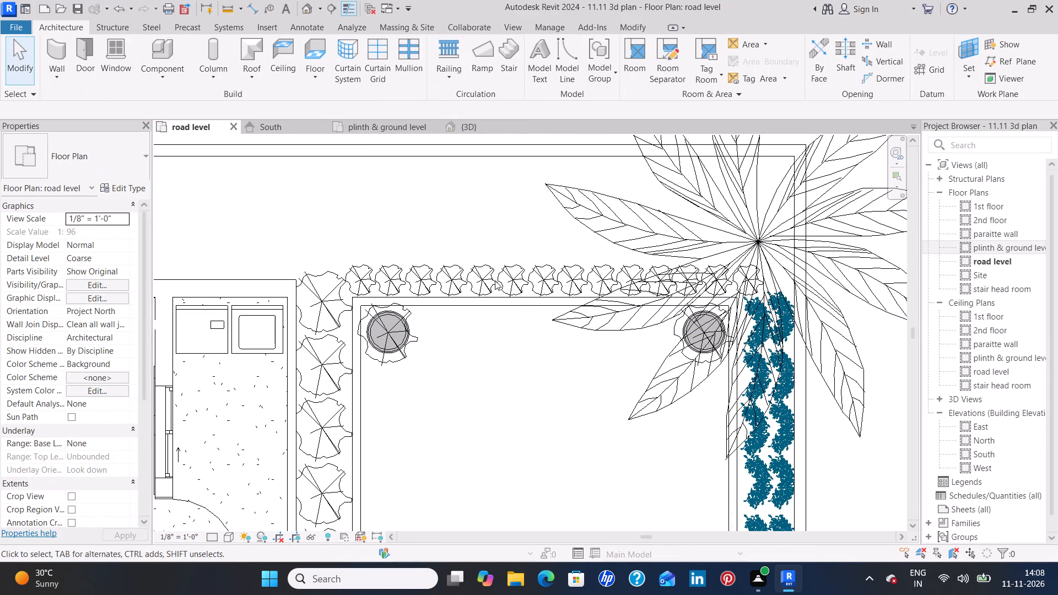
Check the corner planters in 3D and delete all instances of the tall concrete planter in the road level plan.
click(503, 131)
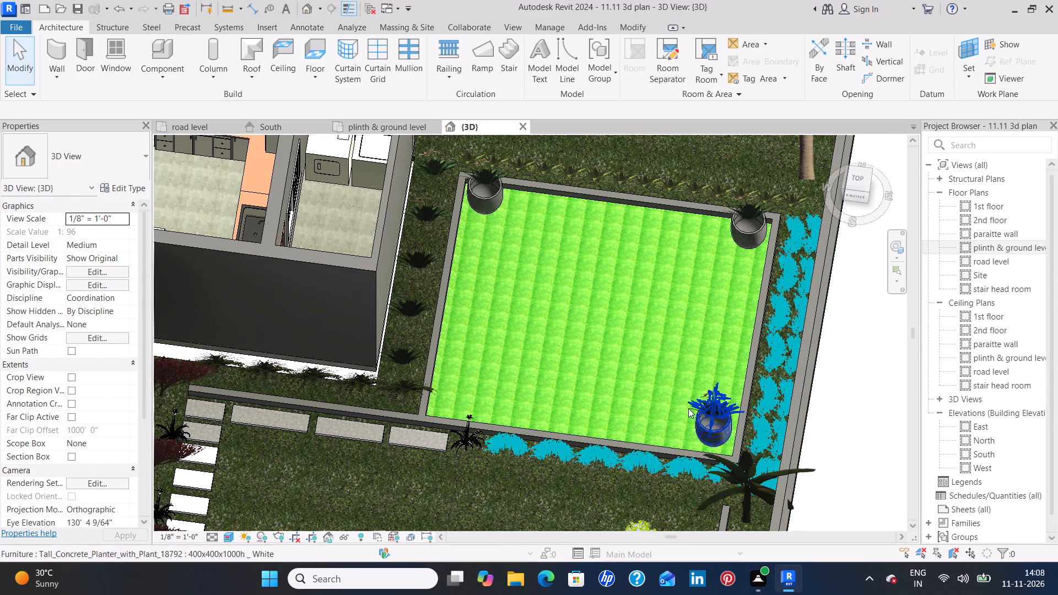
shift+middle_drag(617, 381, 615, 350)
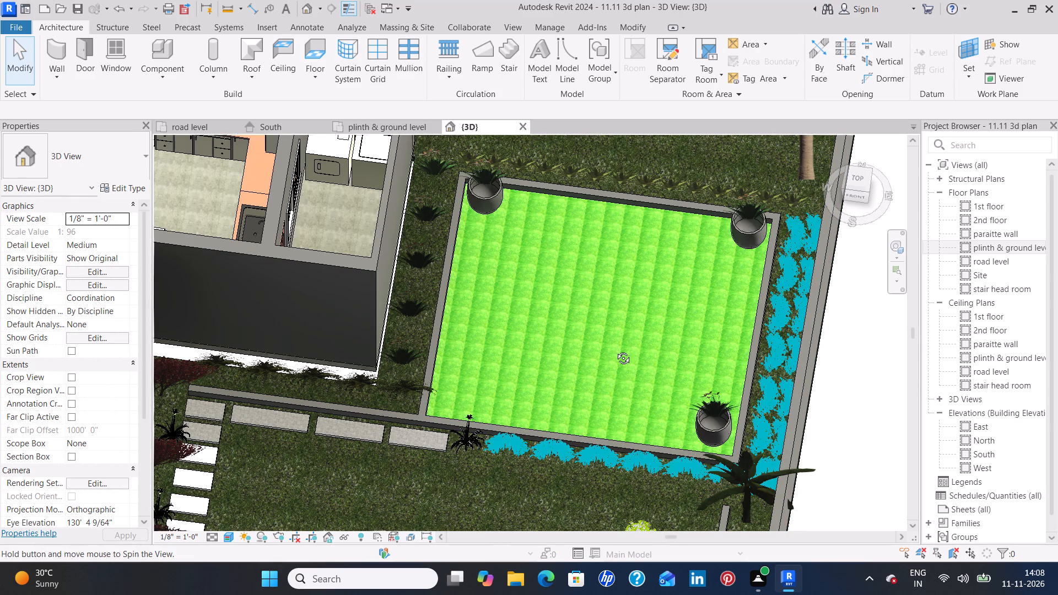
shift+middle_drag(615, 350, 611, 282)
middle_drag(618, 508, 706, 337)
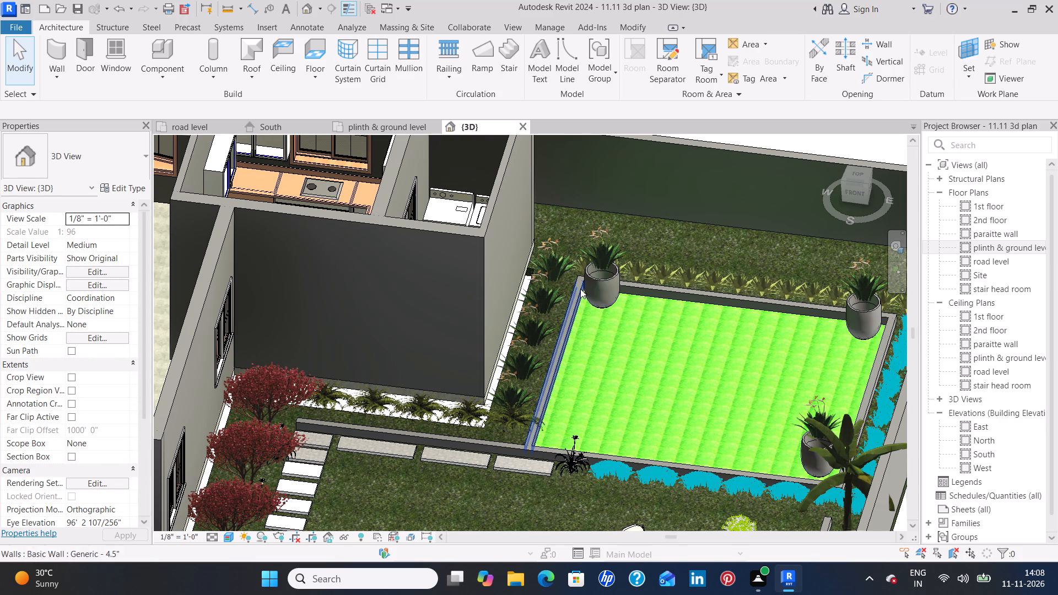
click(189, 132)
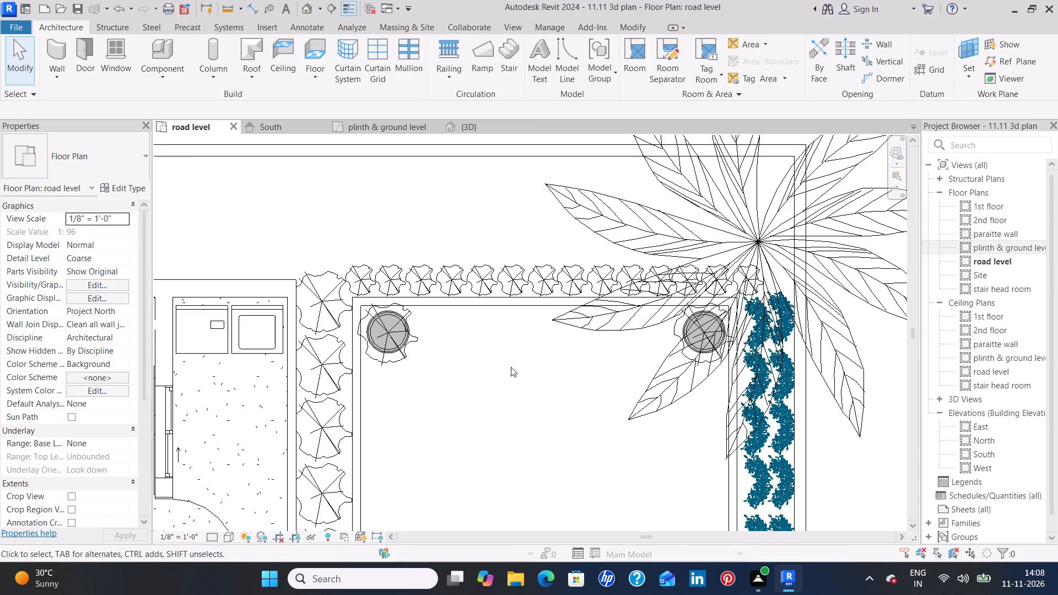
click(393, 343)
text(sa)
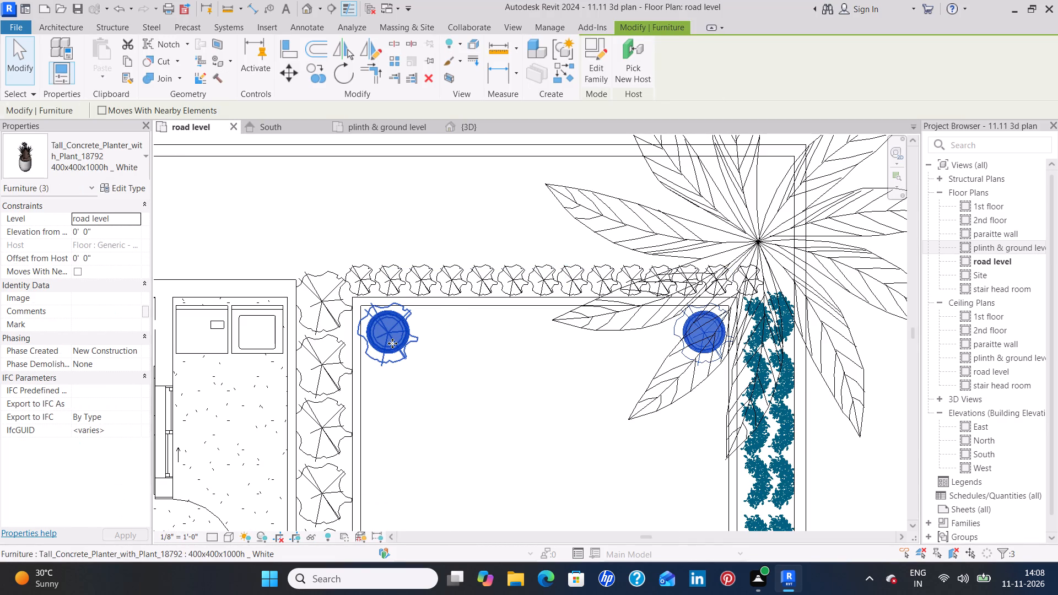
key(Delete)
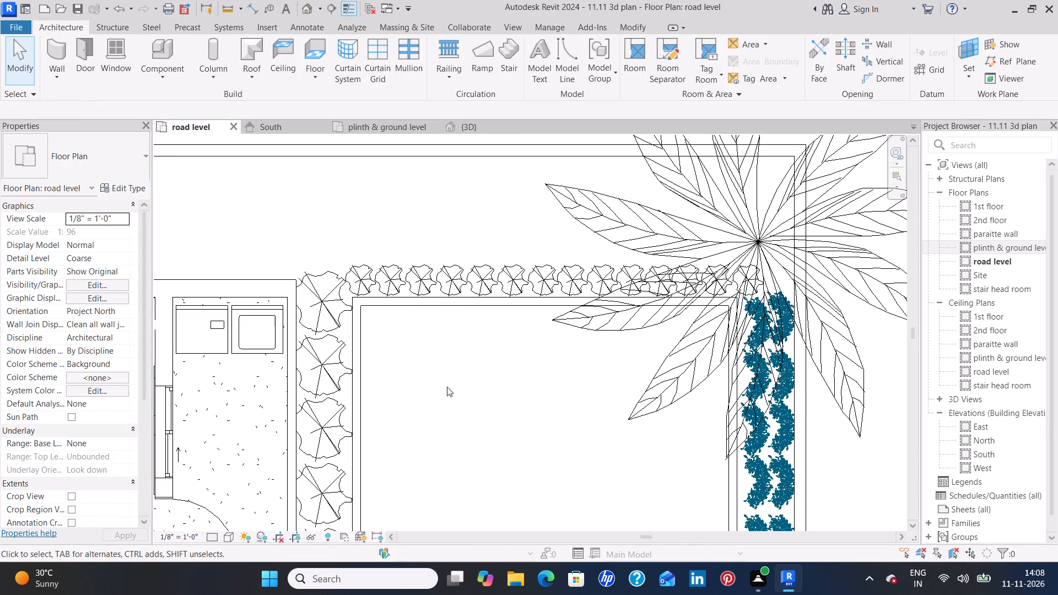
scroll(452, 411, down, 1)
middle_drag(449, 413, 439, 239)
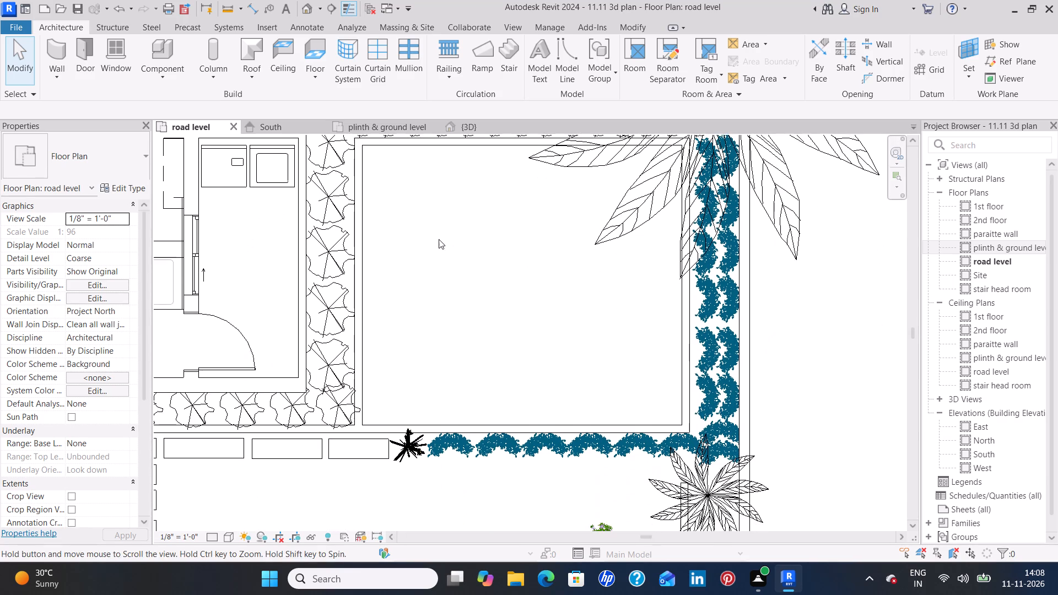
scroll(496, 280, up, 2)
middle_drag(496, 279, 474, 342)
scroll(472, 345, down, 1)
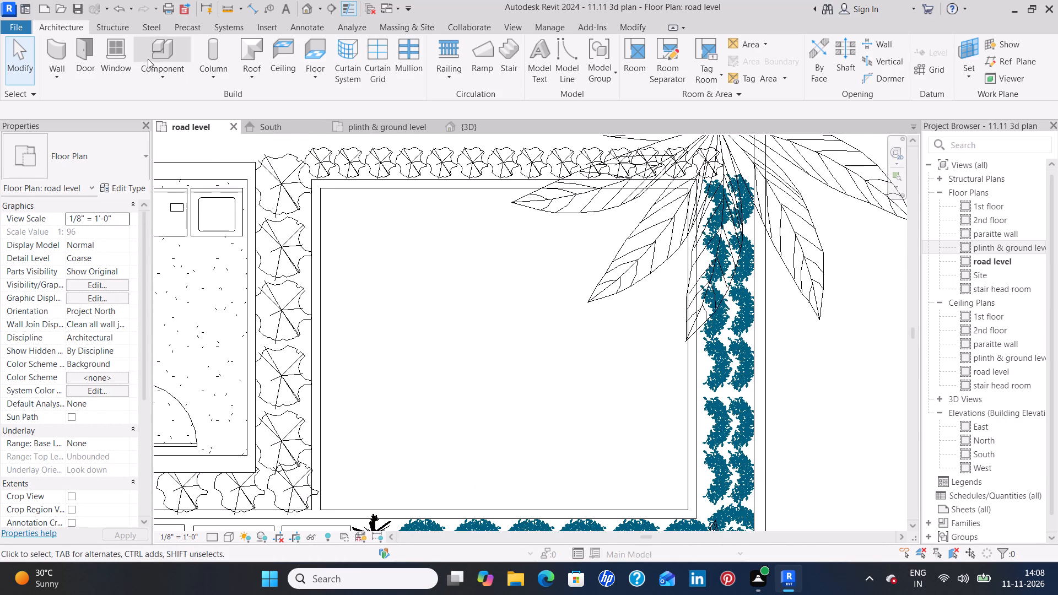
For component placement, look through the 2019 family folder and preview the Patio_Table_-_with_chairs_and_umbrella_19775 family.
click(165, 46)
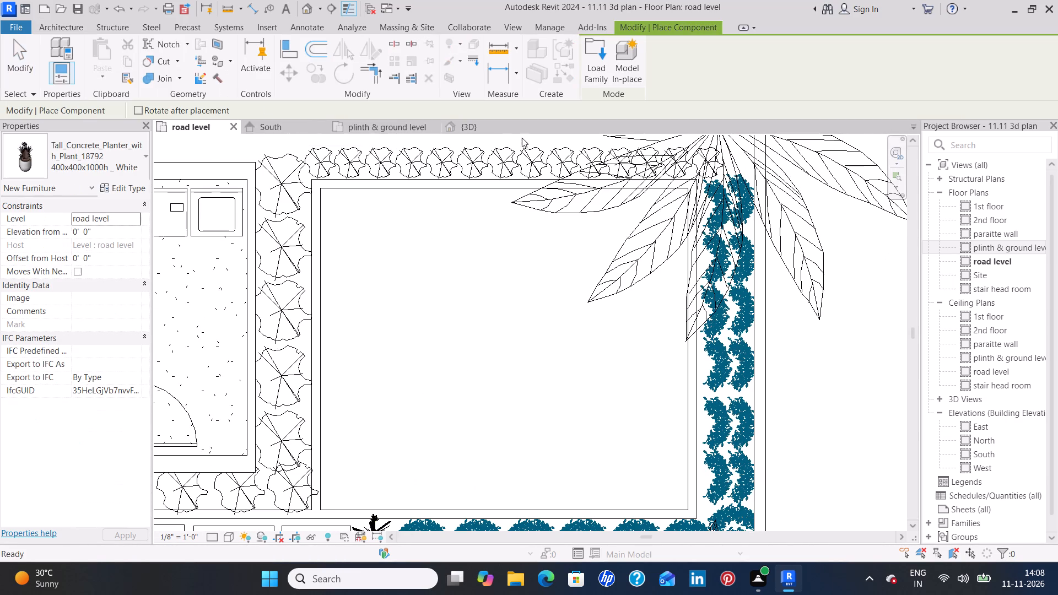
click(586, 50)
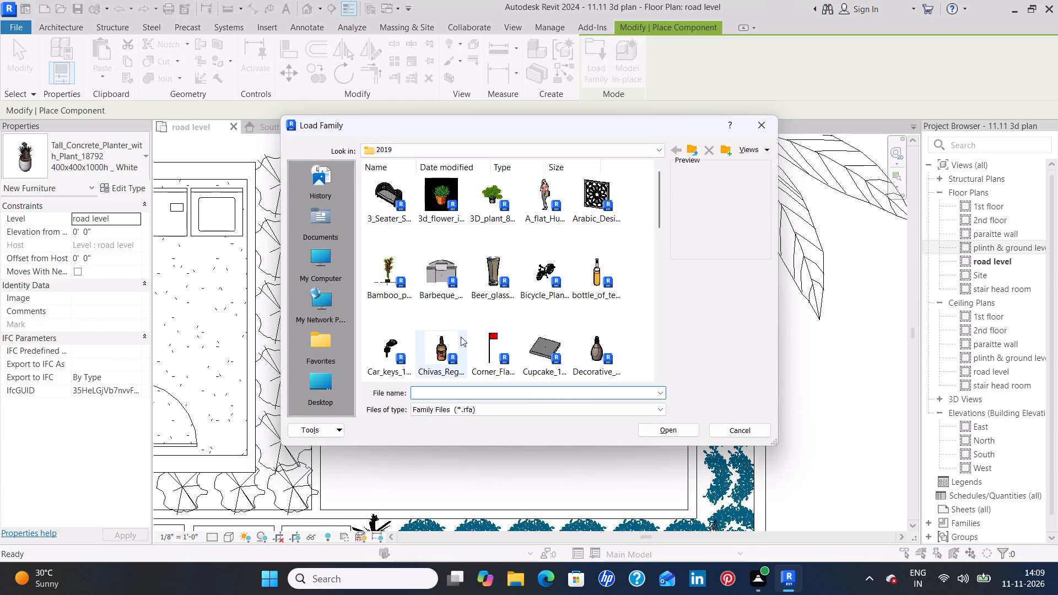
scroll(461, 332, up, 3)
scroll(461, 330, down, 3)
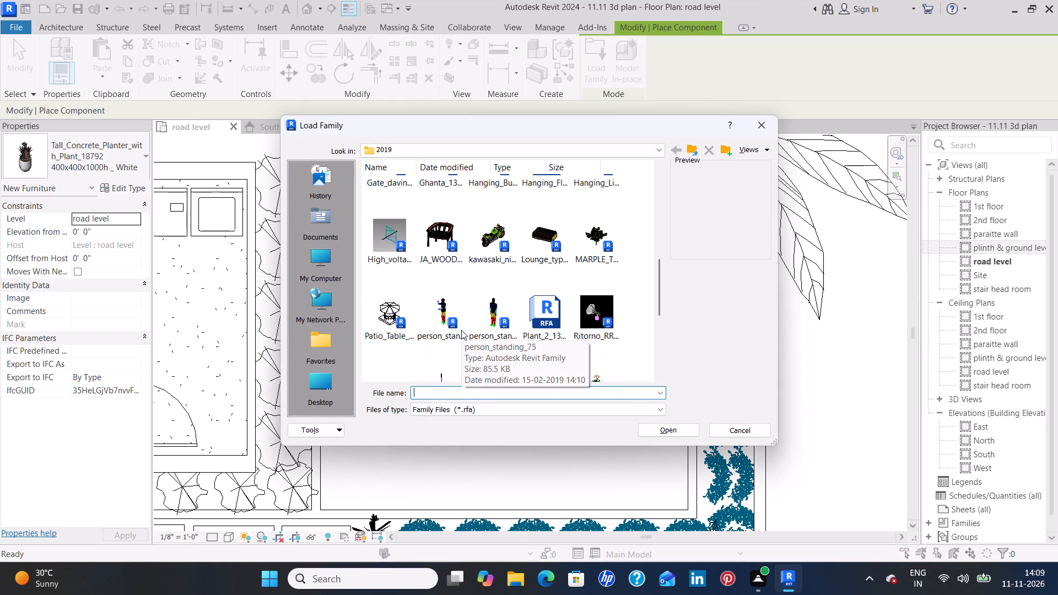
scroll(461, 330, down, 1)
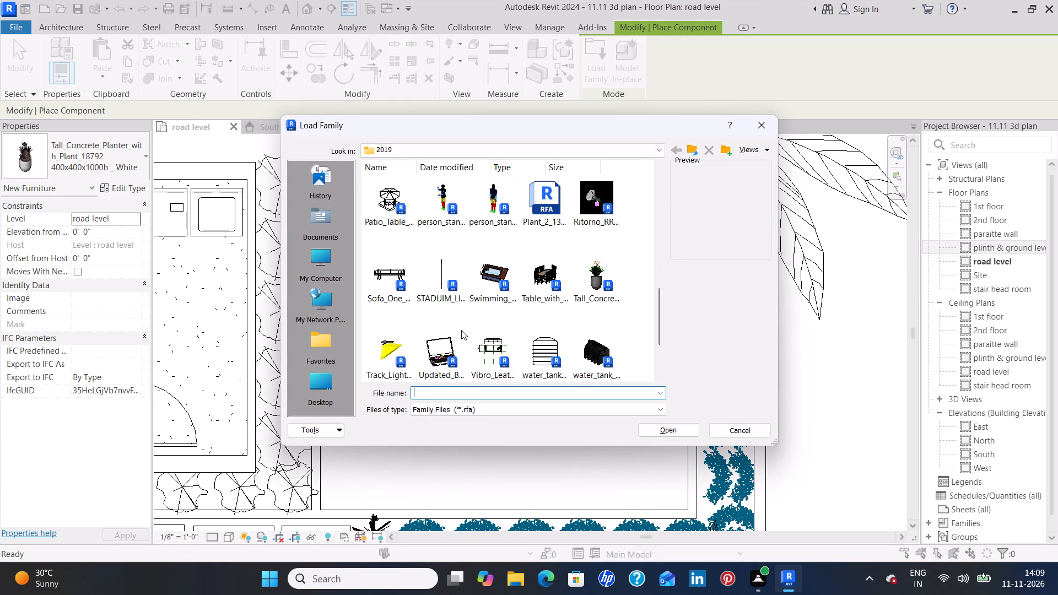
scroll(461, 330, up, 1)
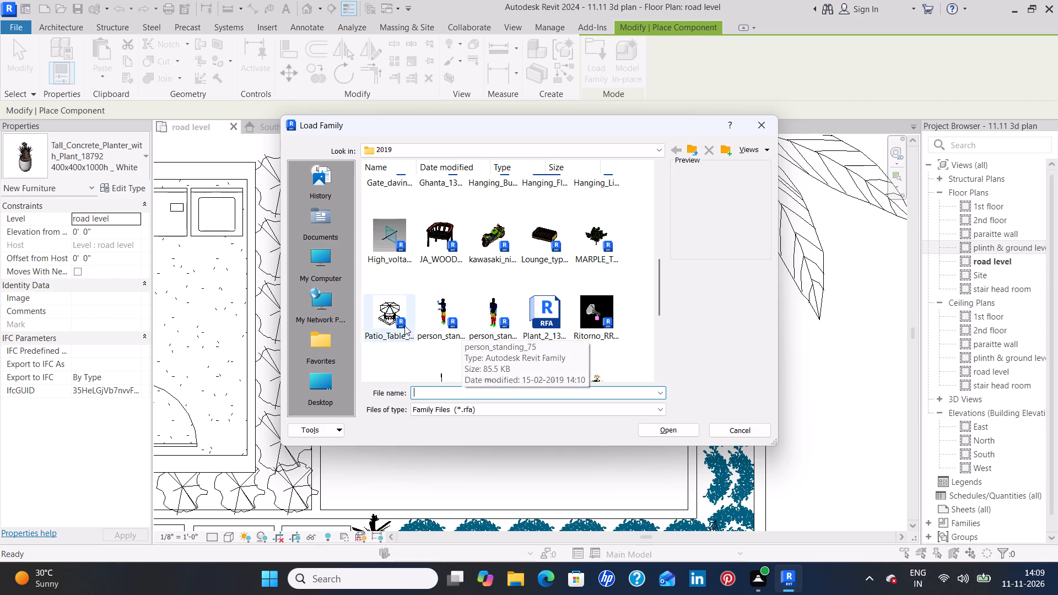
click(379, 324)
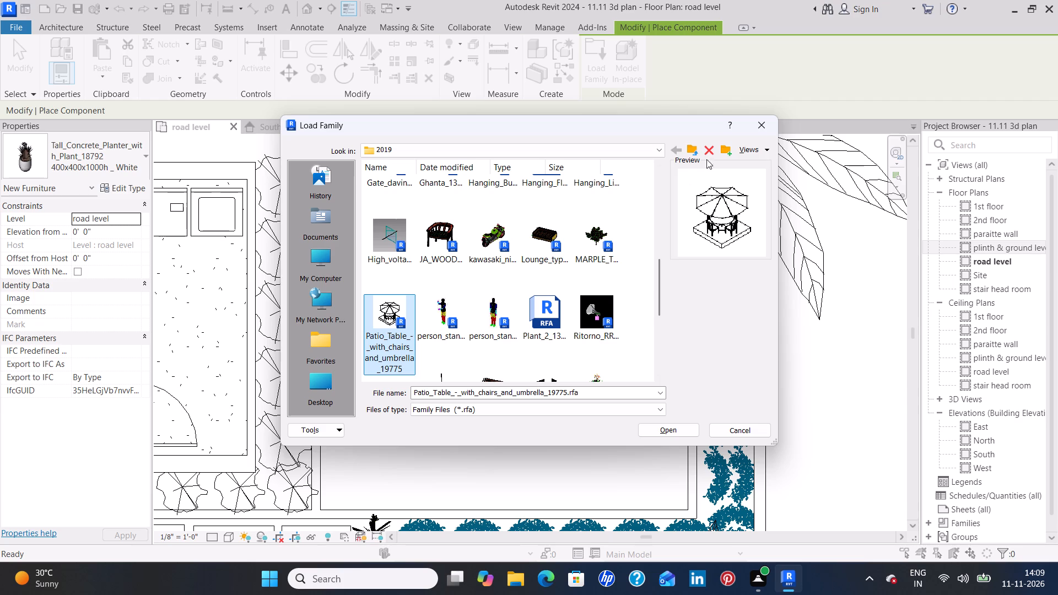
Examine the families in the sofa and coffee table folders of the SHUBHAM CITY library.
click(698, 148)
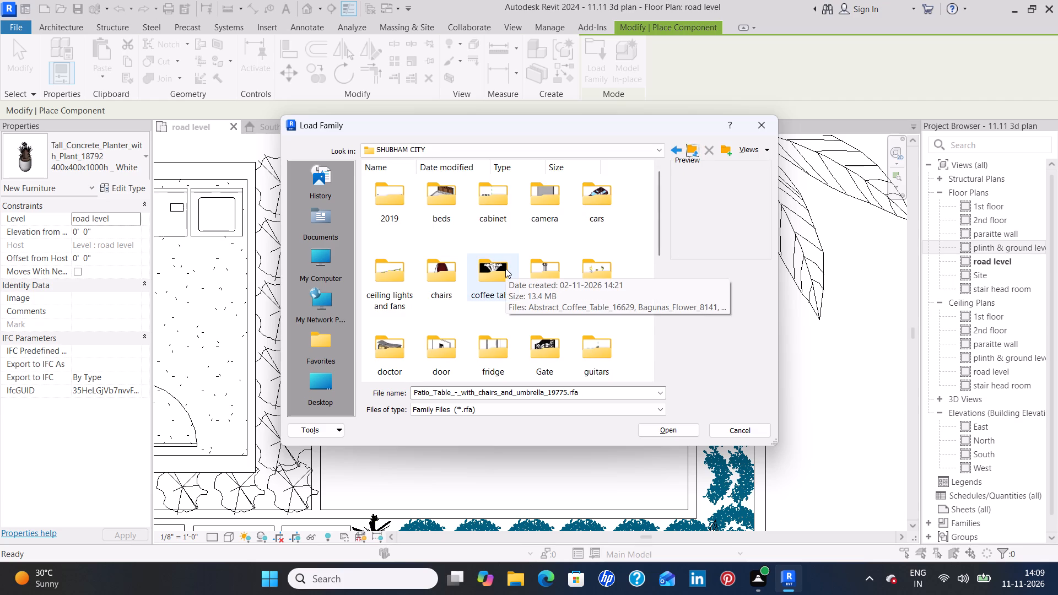
scroll(505, 268, up, 2)
scroll(505, 268, down, 3)
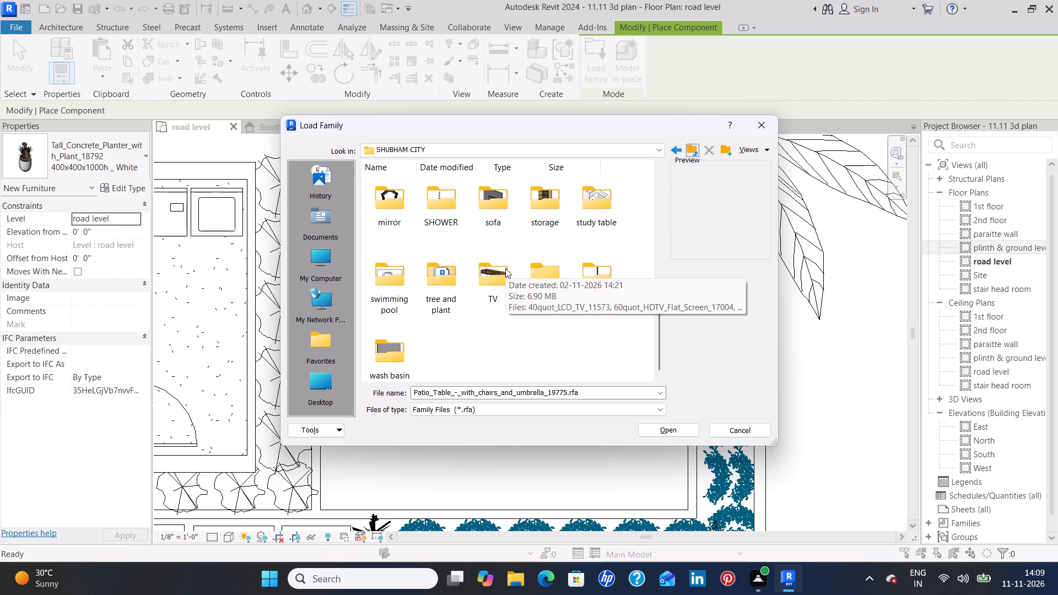
scroll(505, 268, up, 1)
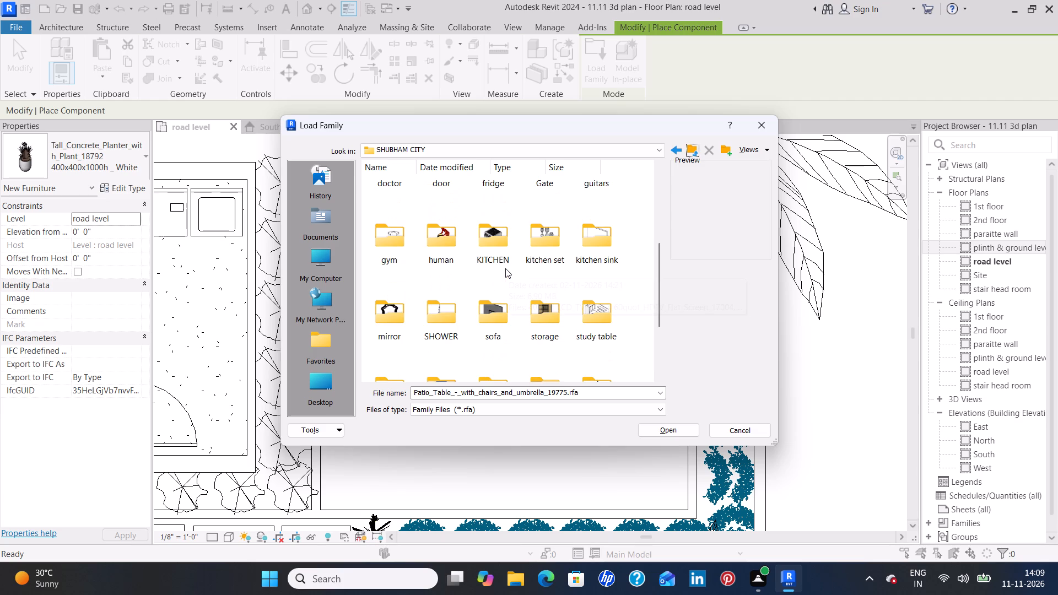
double_click(482, 311)
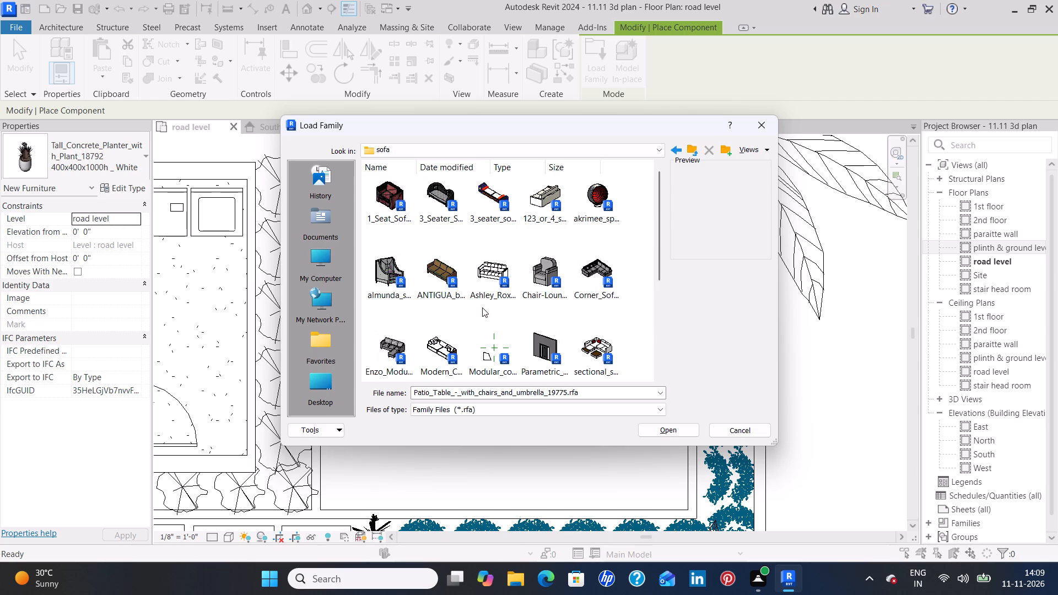
scroll(482, 307, down, 2)
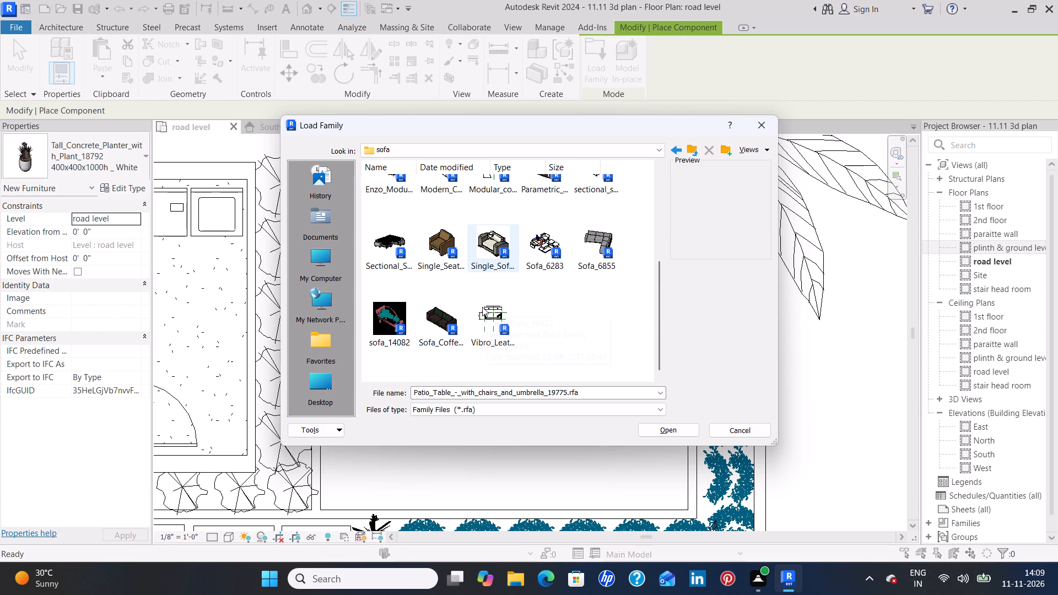
scroll(482, 307, down, 1)
scroll(482, 306, up, 3)
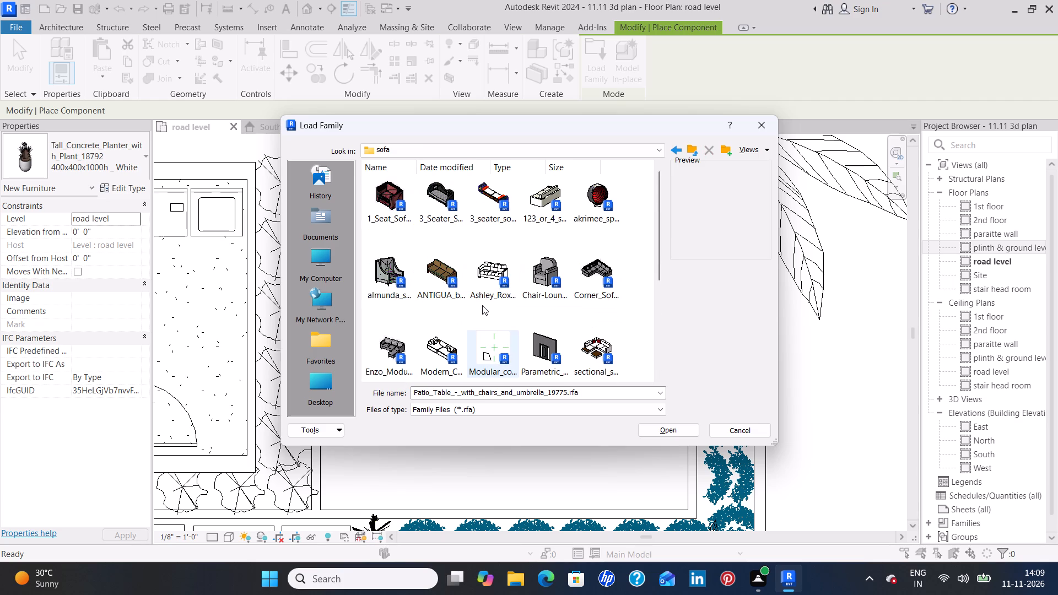
scroll(482, 305, up, 1)
click(696, 147)
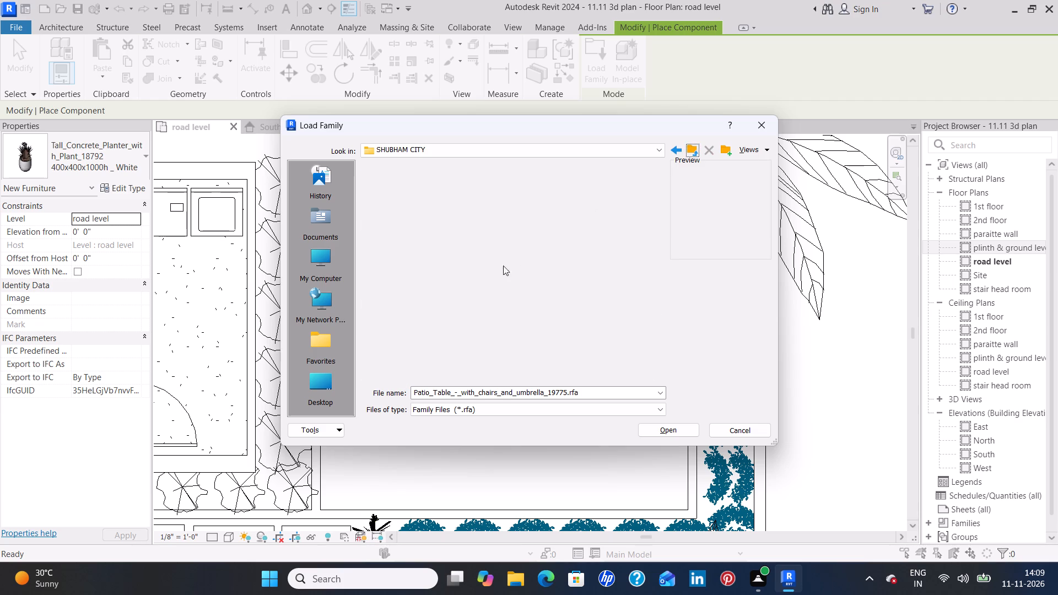
double_click(489, 274)
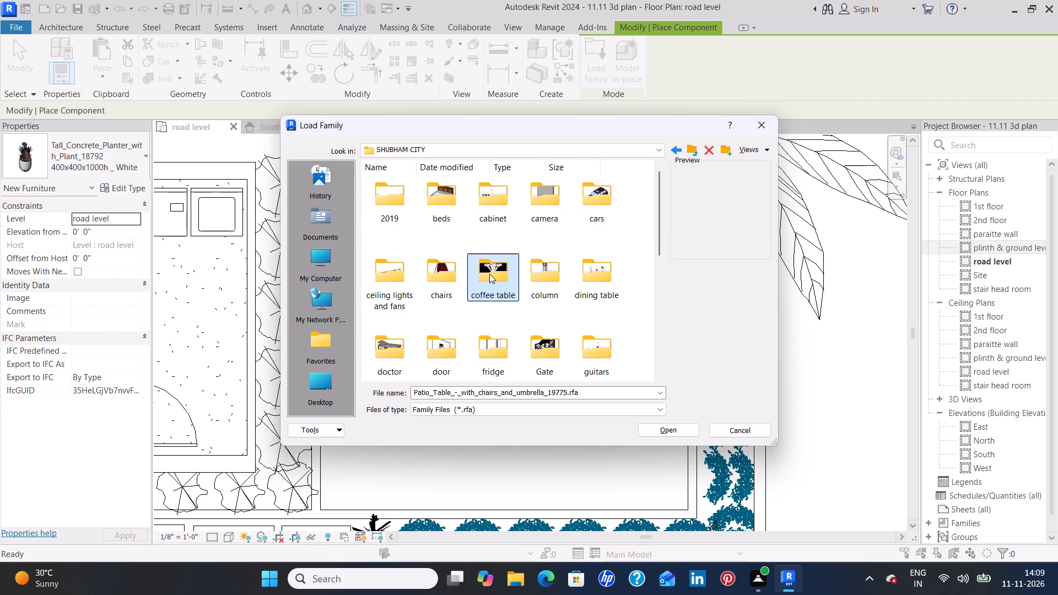
scroll(489, 274, down, 3)
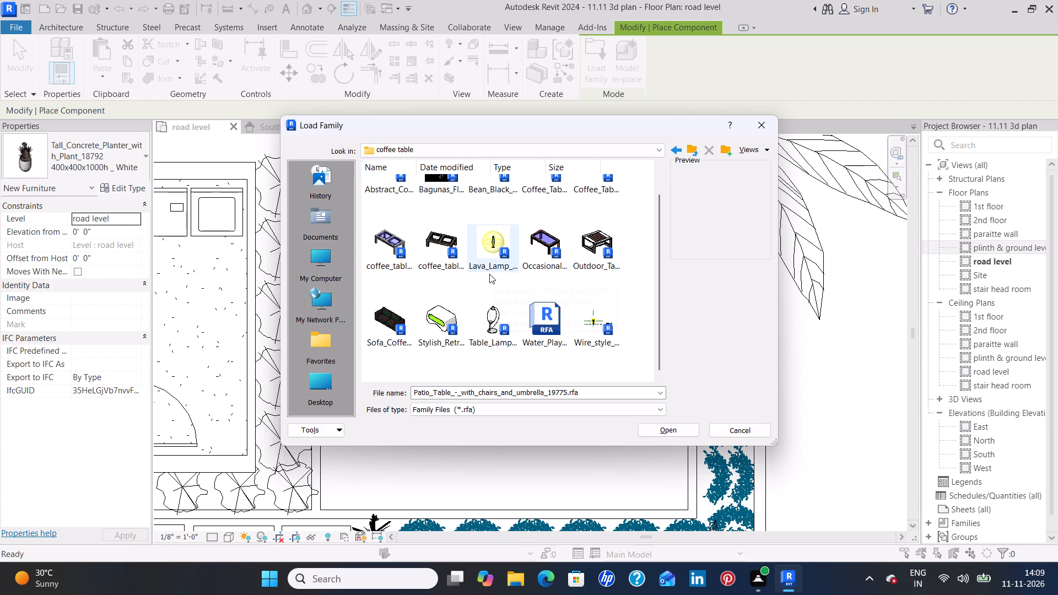
scroll(492, 271, up, 4)
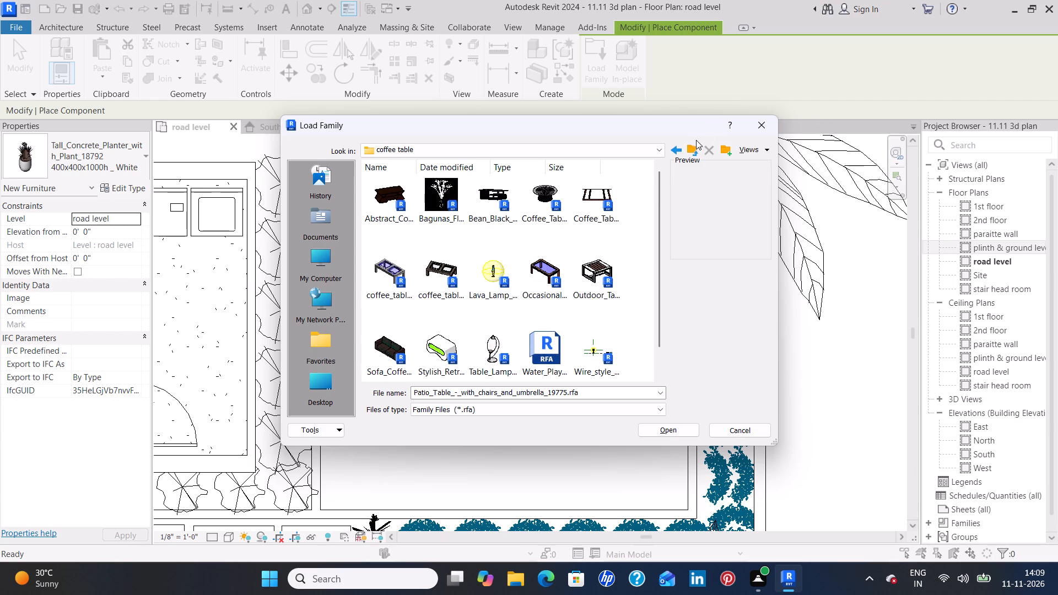
Examine the storage, beds, cars, and ceiling lights and fans folders of the SHUBHAM CITY library.
click(690, 149)
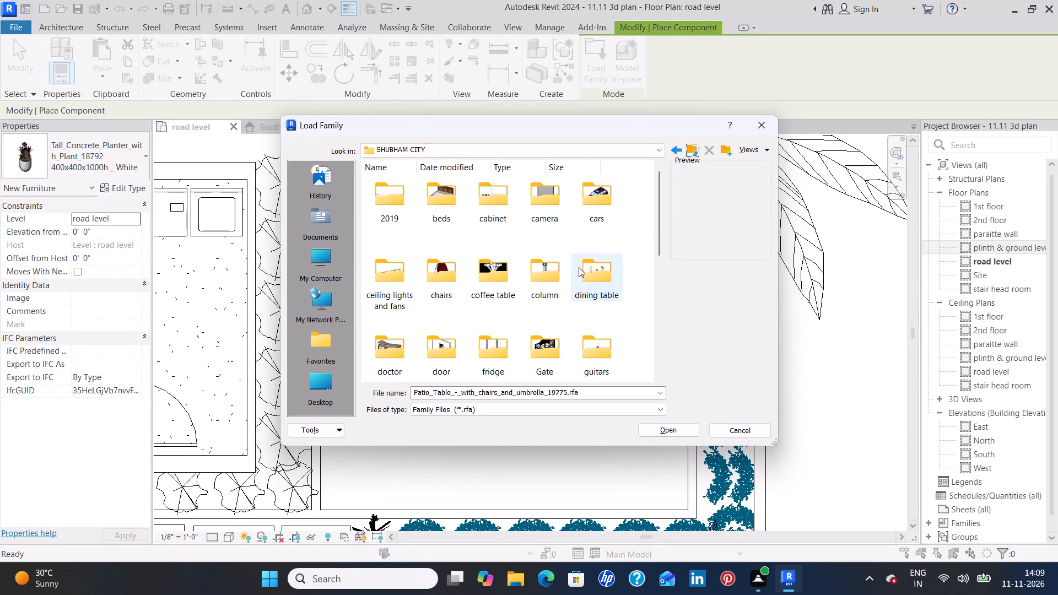
scroll(580, 267, down, 1)
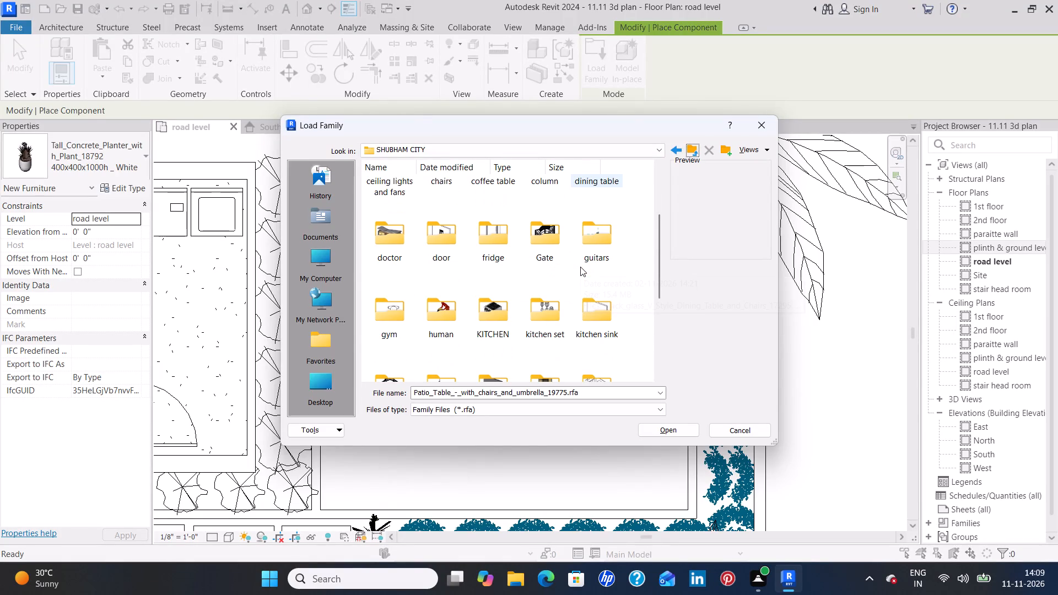
scroll(580, 267, down, 1)
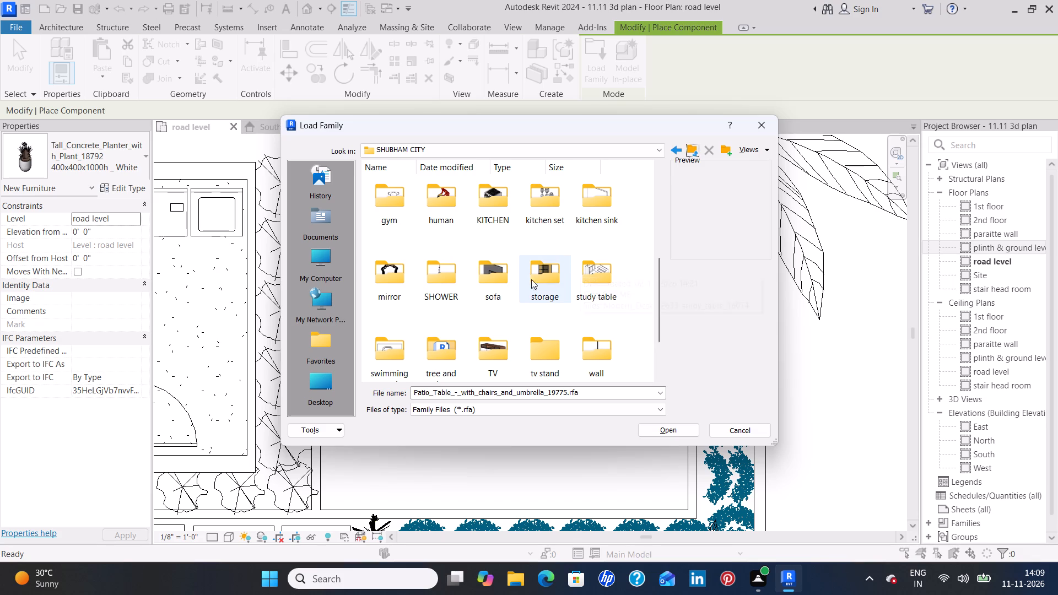
scroll(517, 269, down, 1)
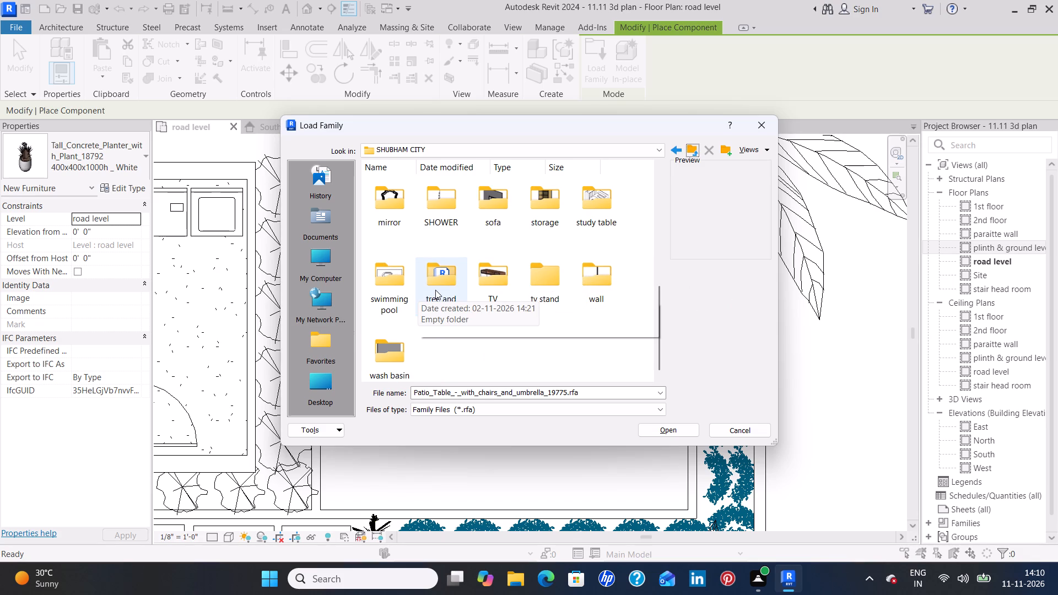
scroll(435, 290, up, 1)
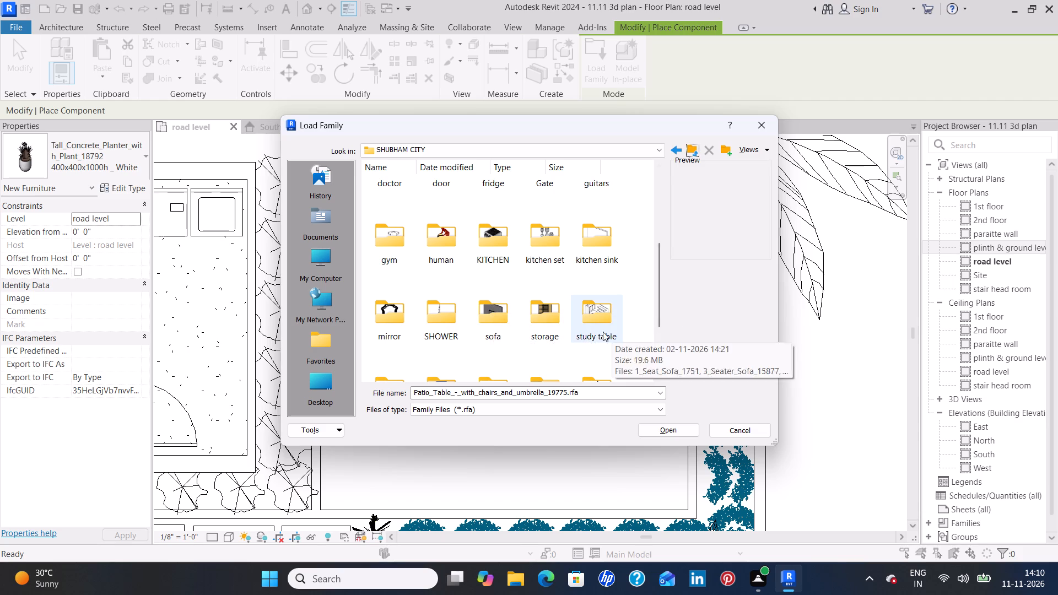
double_click(538, 327)
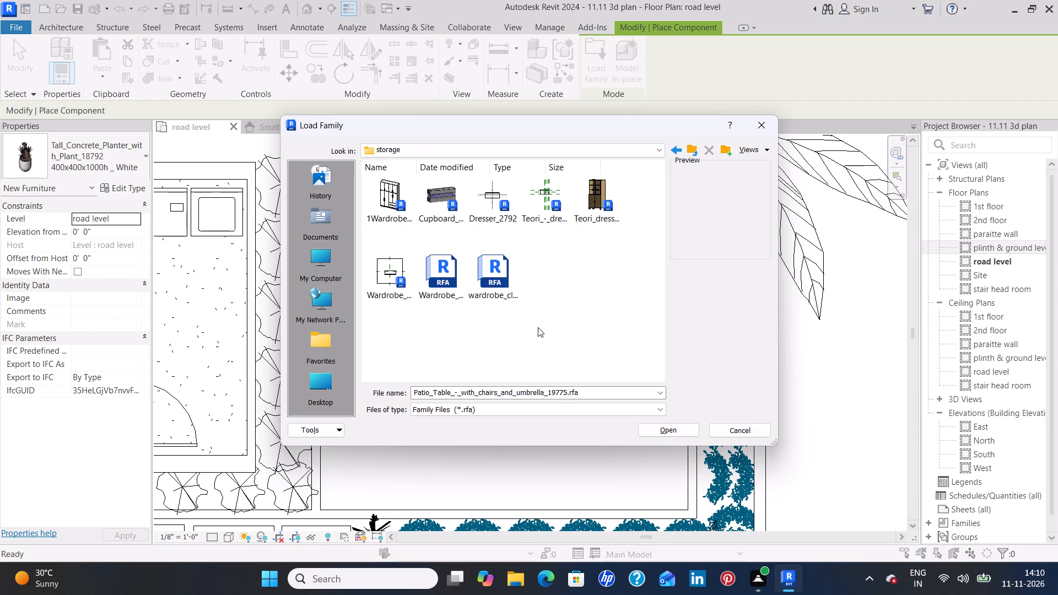
click(691, 148)
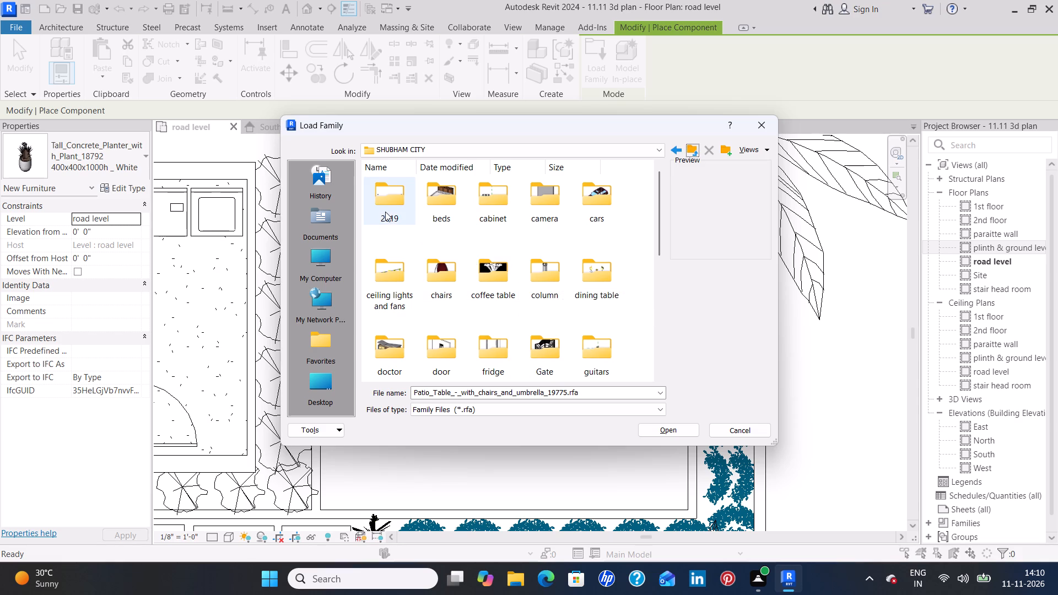
double_click(431, 204)
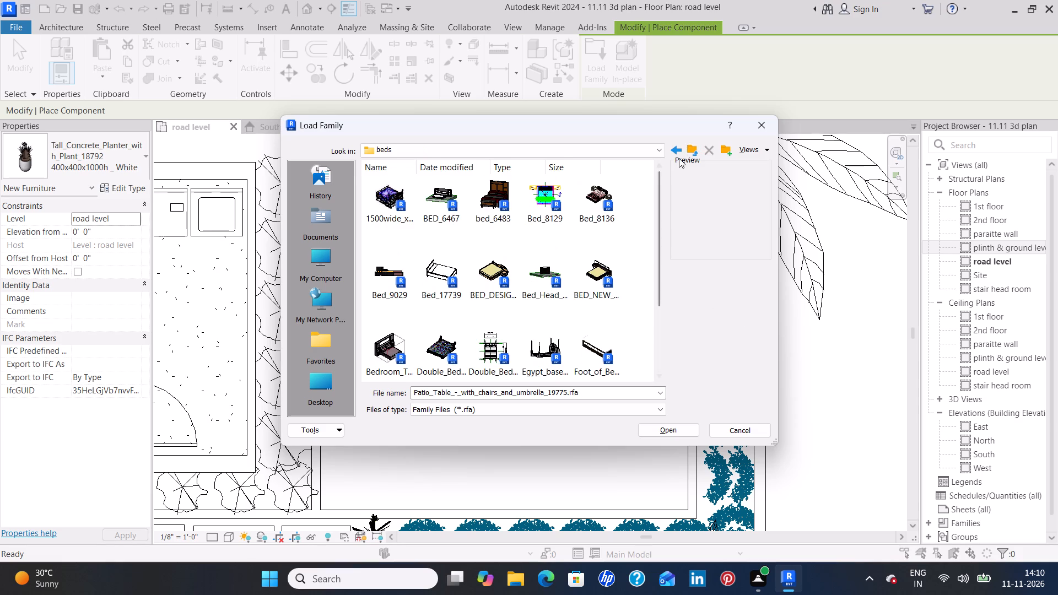
scroll(382, 338, down, 3)
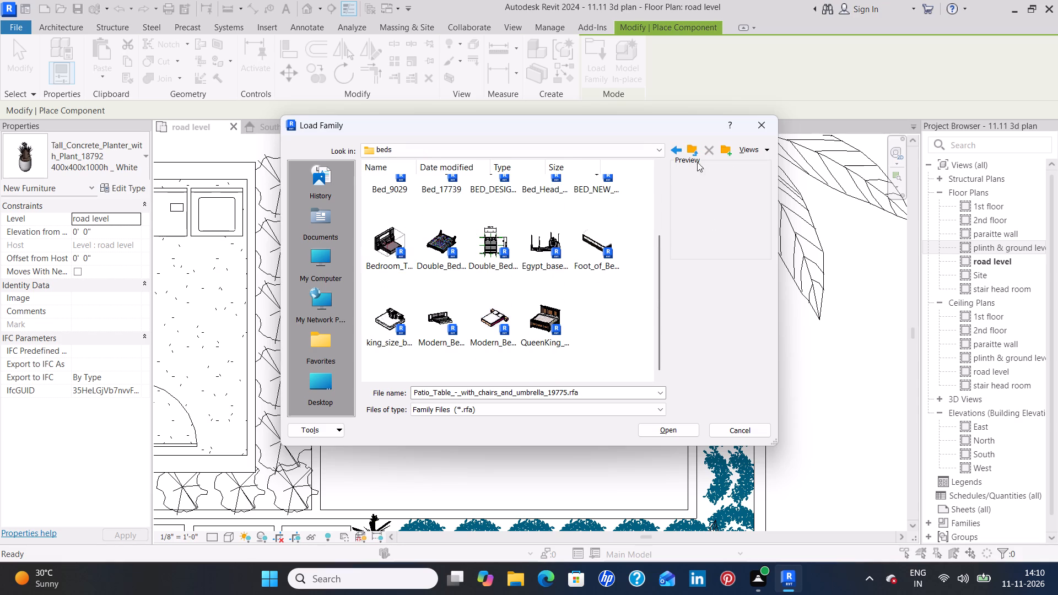
click(692, 143)
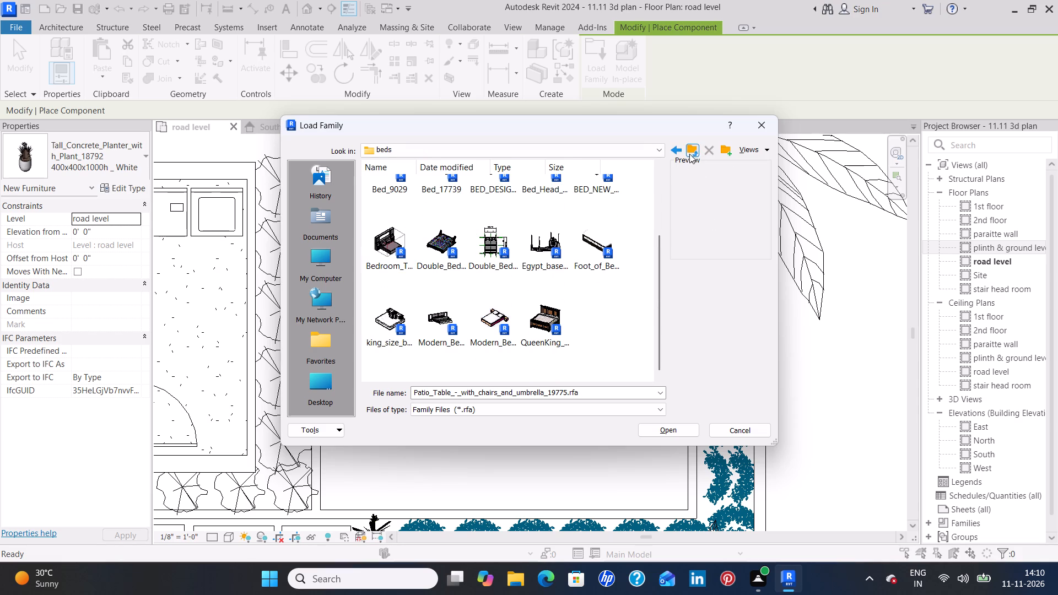
click(692, 153)
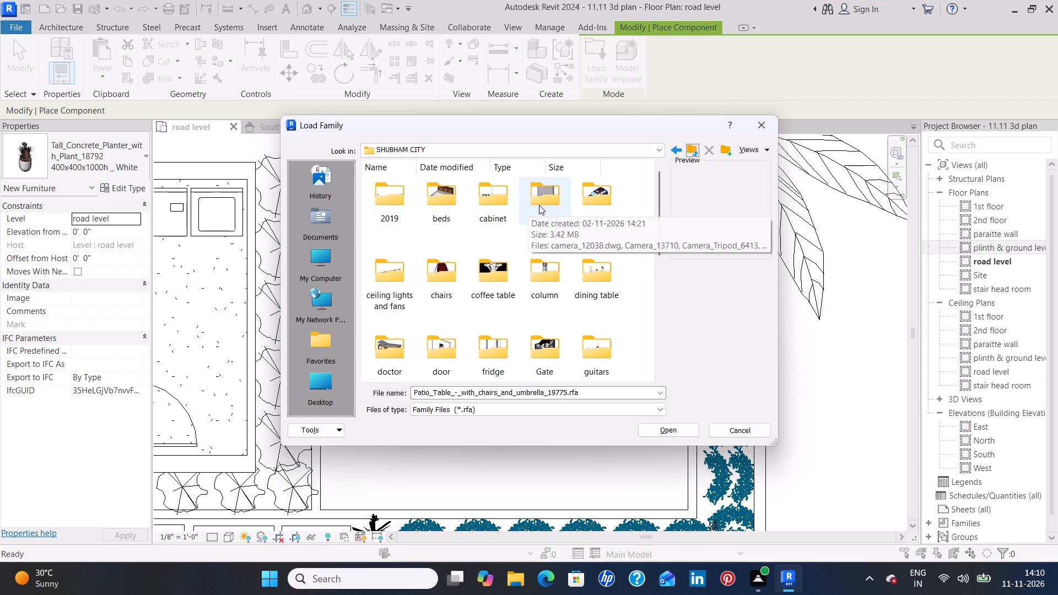
double_click(606, 204)
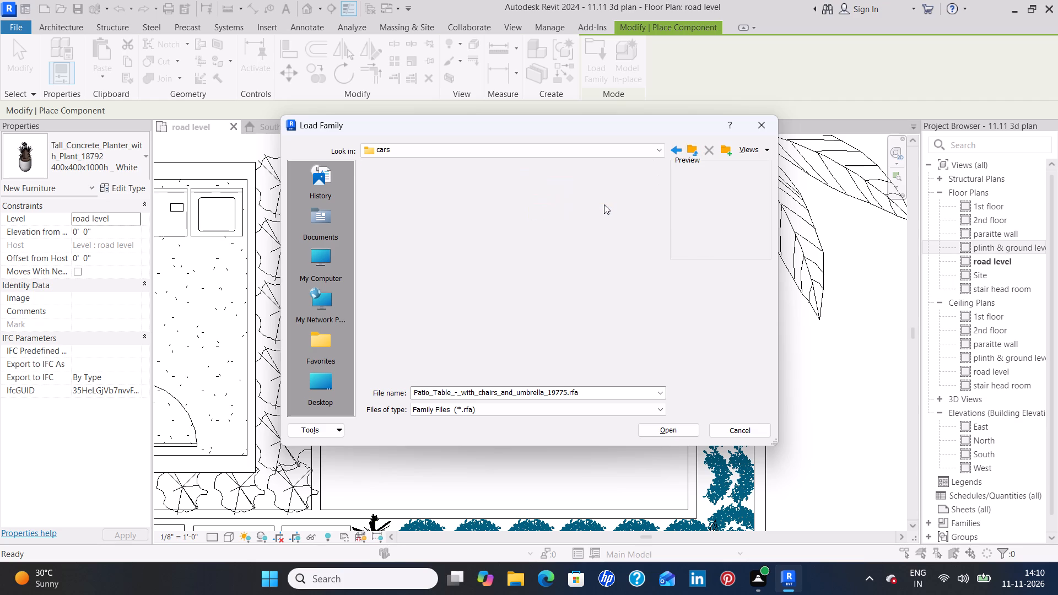
scroll(551, 252, down, 3)
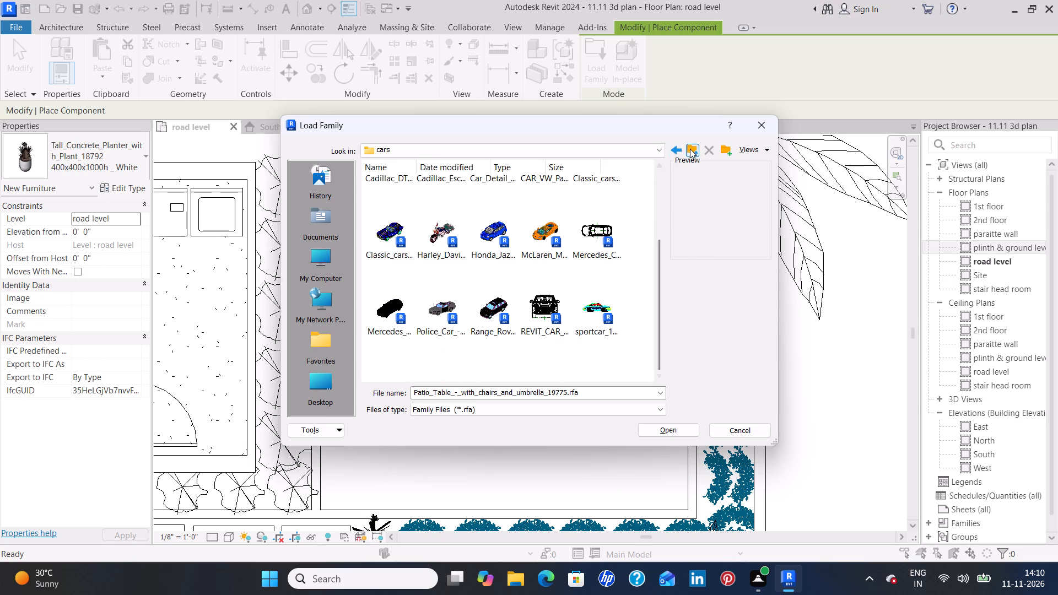
click(690, 149)
double_click(391, 283)
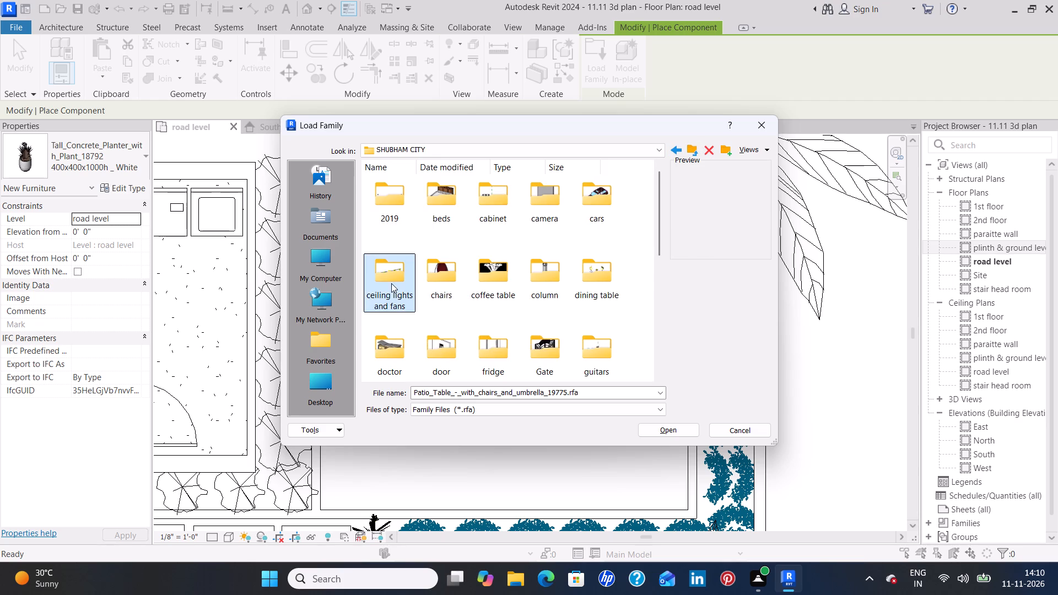
Load the SWINGING_PATIO_CHAIR_16558 family from the chairs folder for component placement.
click(692, 154)
double_click(441, 277)
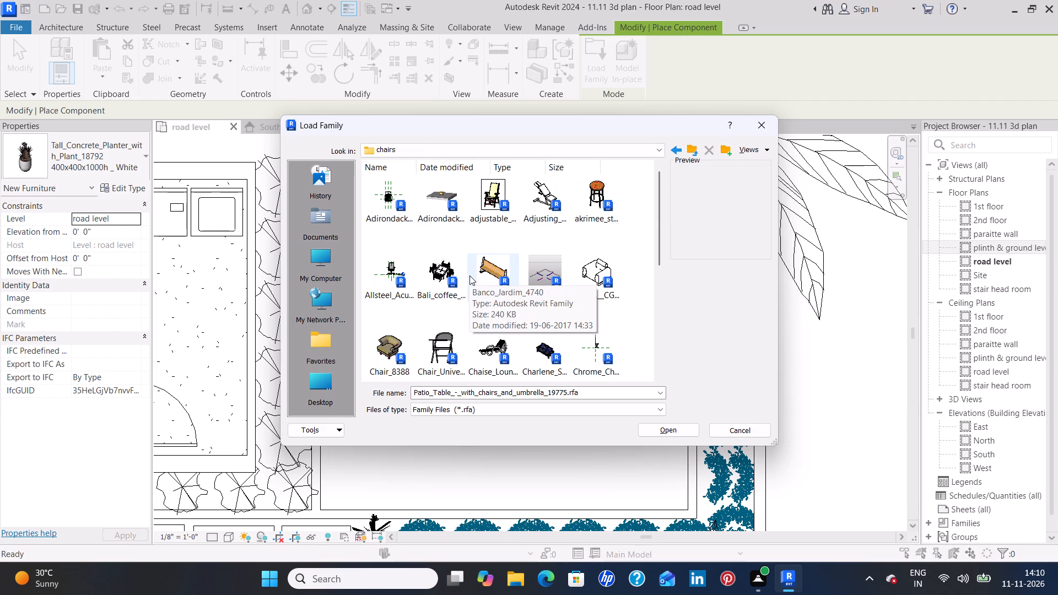
scroll(469, 275, down, 2)
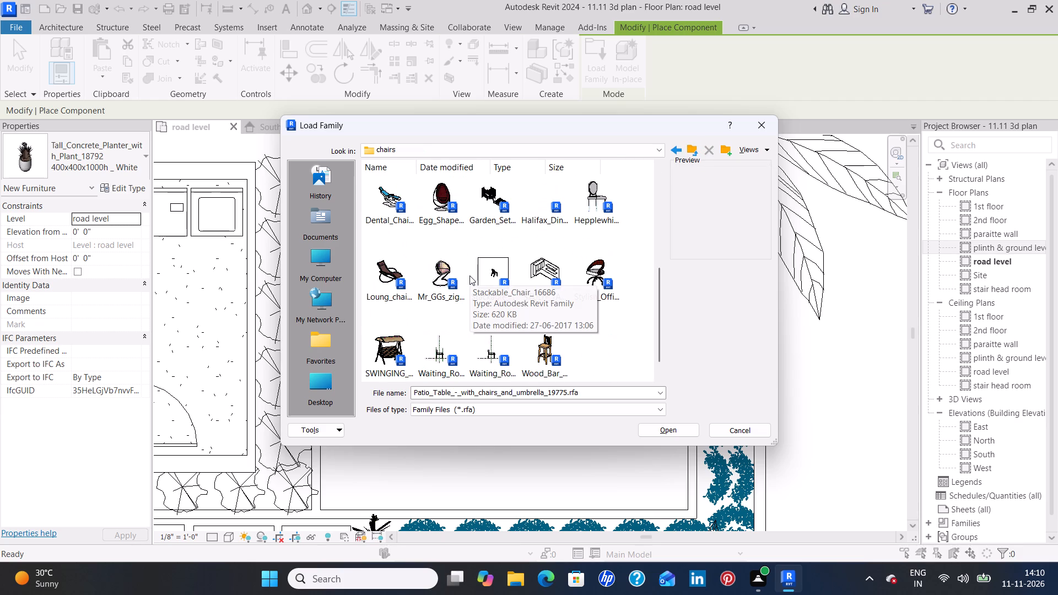
click(380, 338)
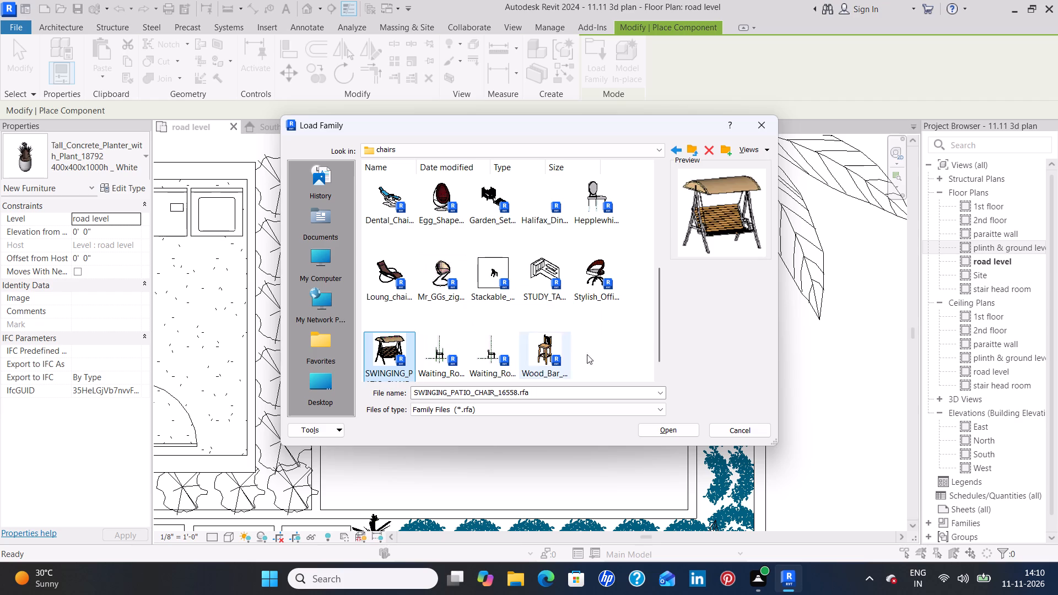
click(677, 428)
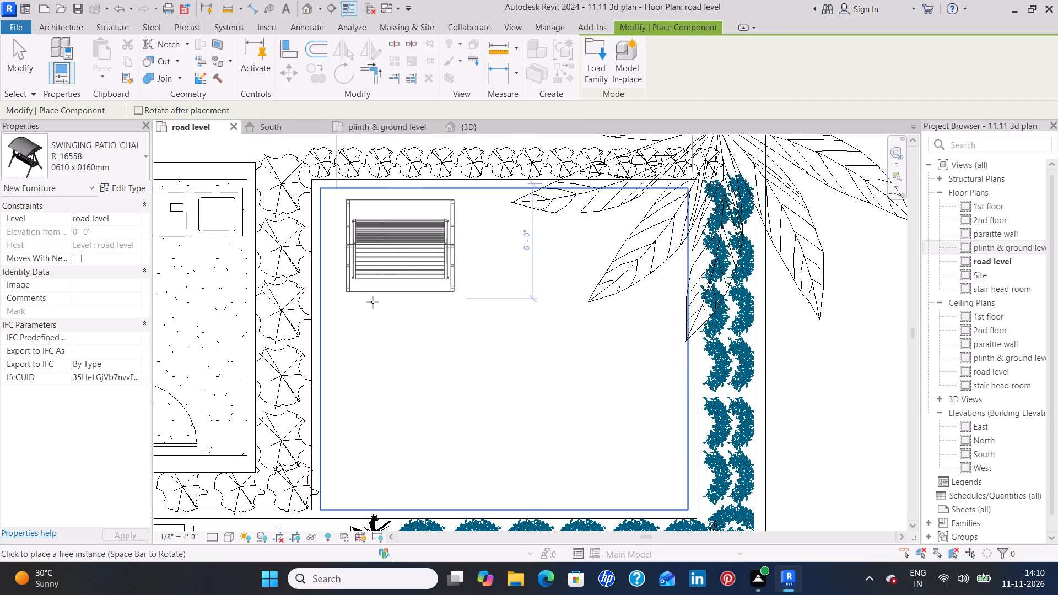
Place the SWINGING_PATIO_CHAIR_16558 family inside the north-west corner of the walled green area on the road level plan.
click(373, 302)
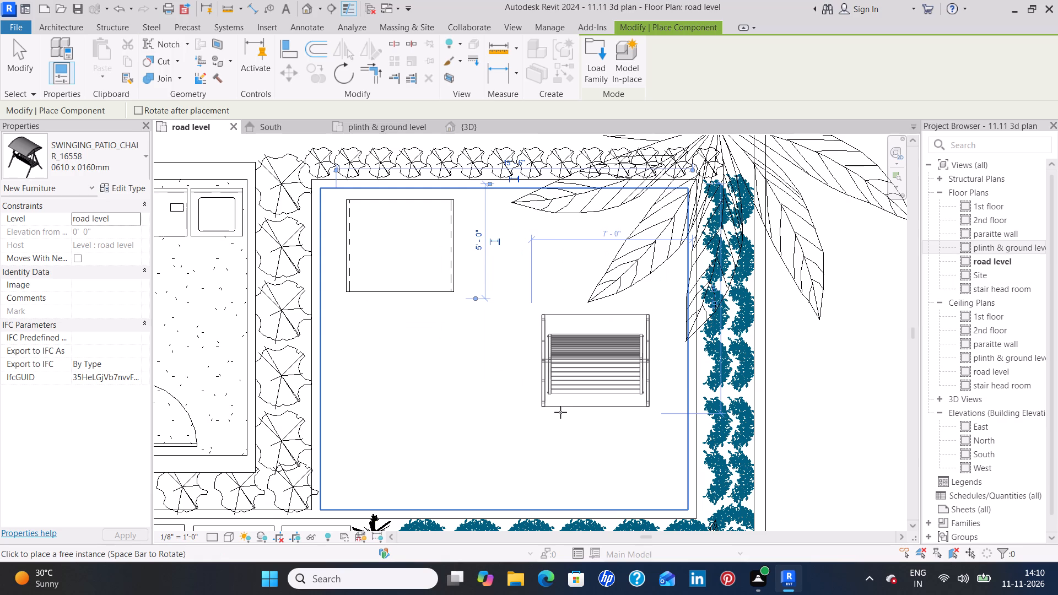
key(Escape)
key(Escape)
click(454, 272)
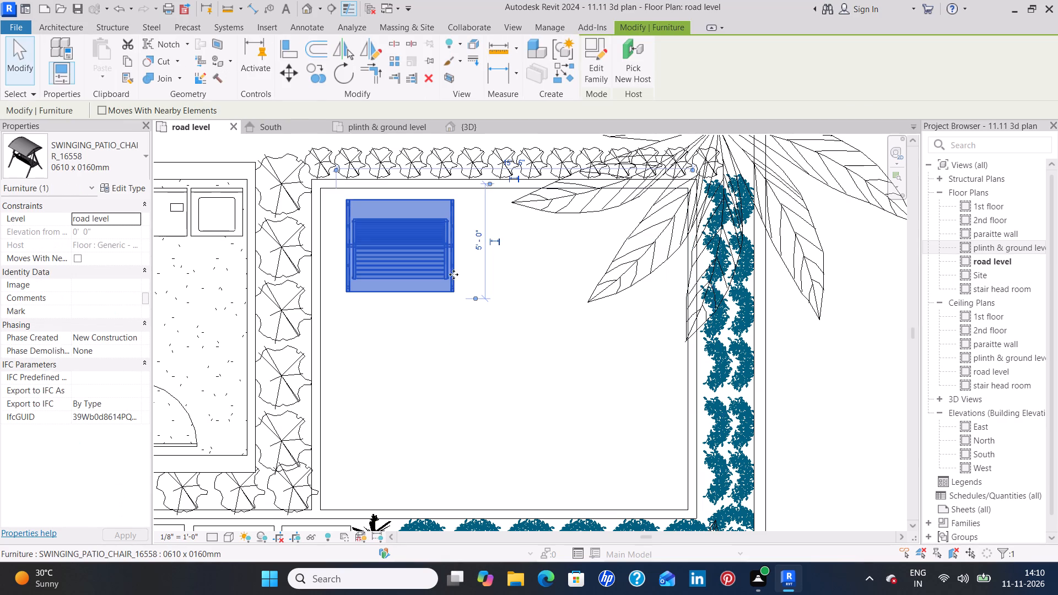
key(Escape)
Examine the play area in the 11.11.jpeg reference image and compare it with the walled green area of the plan.
scroll(463, 387, down, 2)
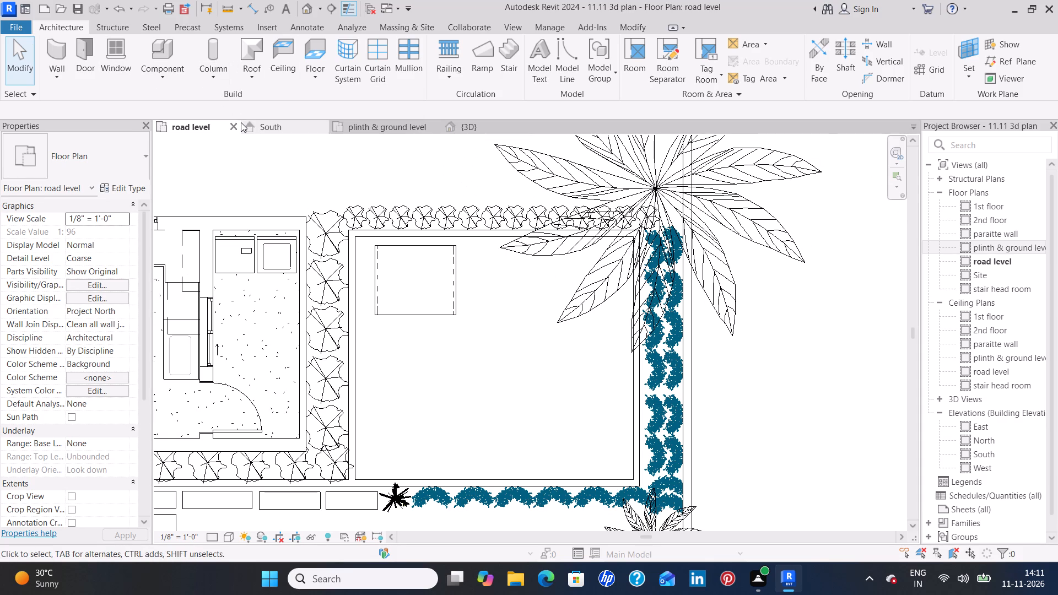
scroll(320, 306, down, 5)
middle_drag(306, 310, 691, 285)
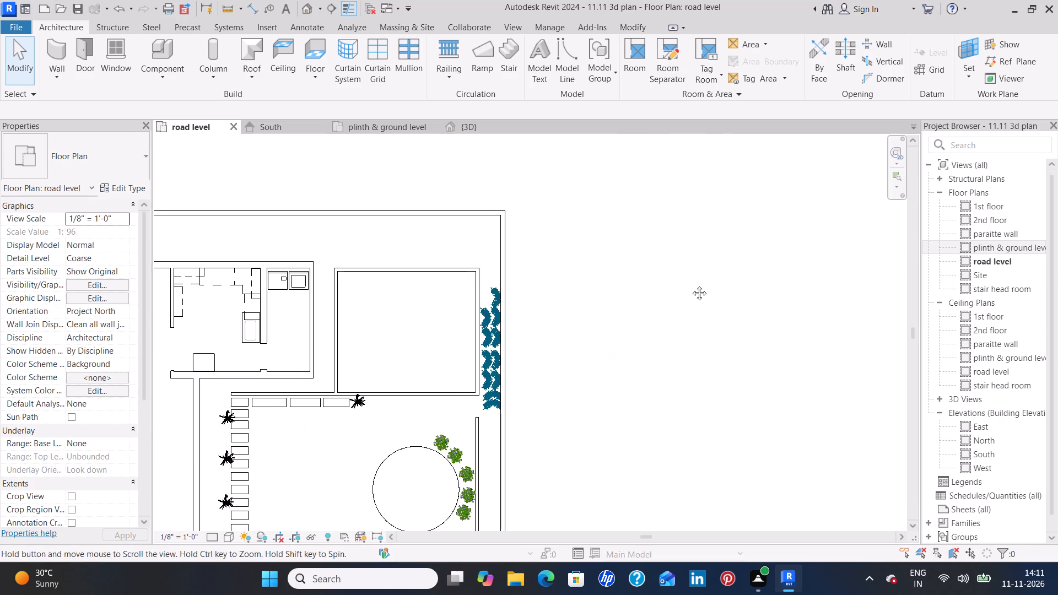
middle_drag(691, 285, 700, 284)
middle_drag(221, 307, 480, 294)
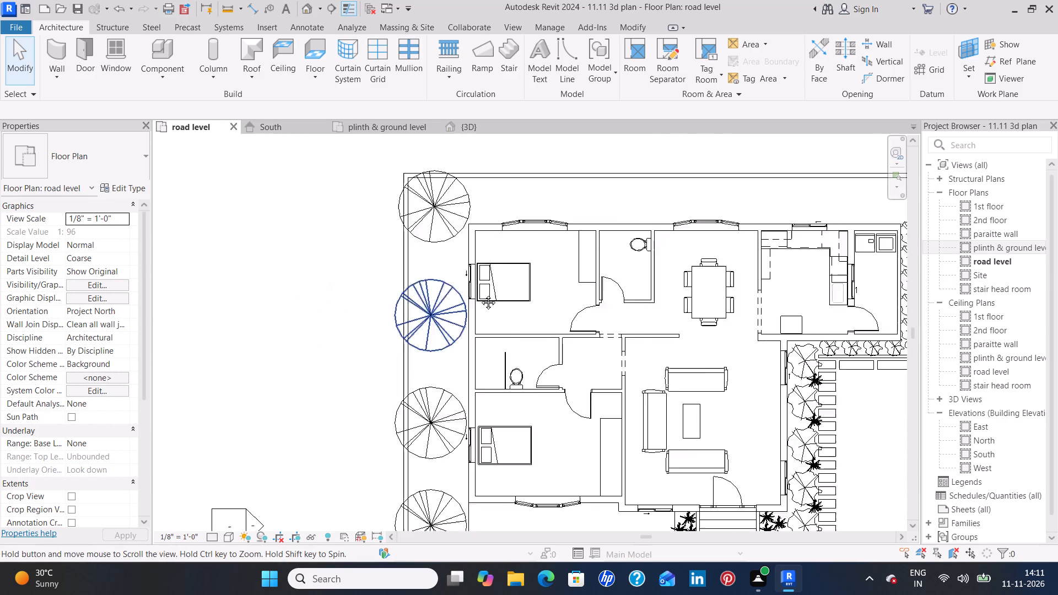
middle_drag(480, 294, 533, 294)
scroll(469, 294, down, 2)
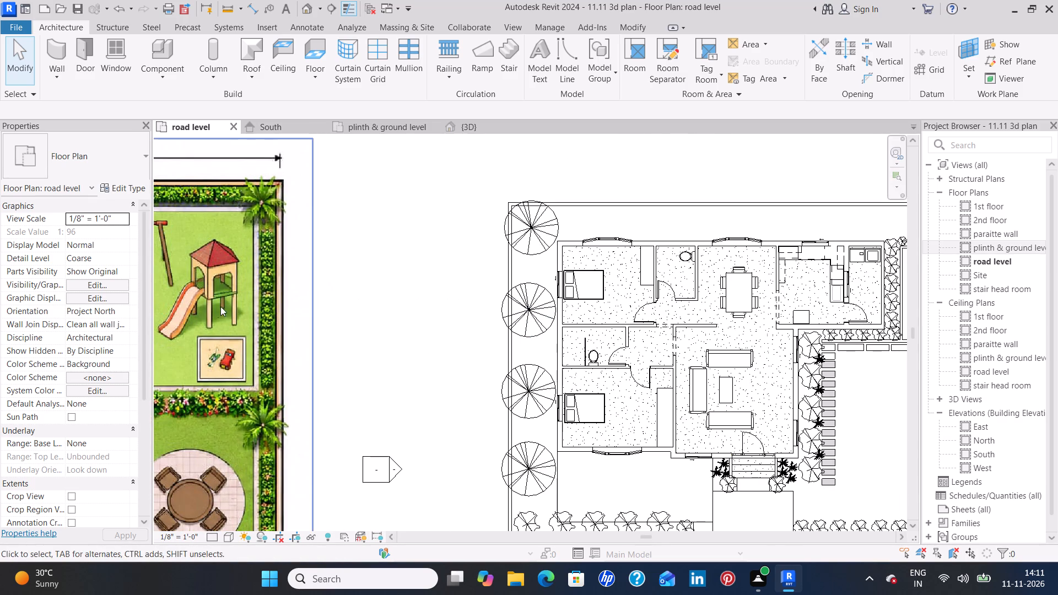
middle_drag(213, 307, 339, 286)
scroll(384, 319, up, 3)
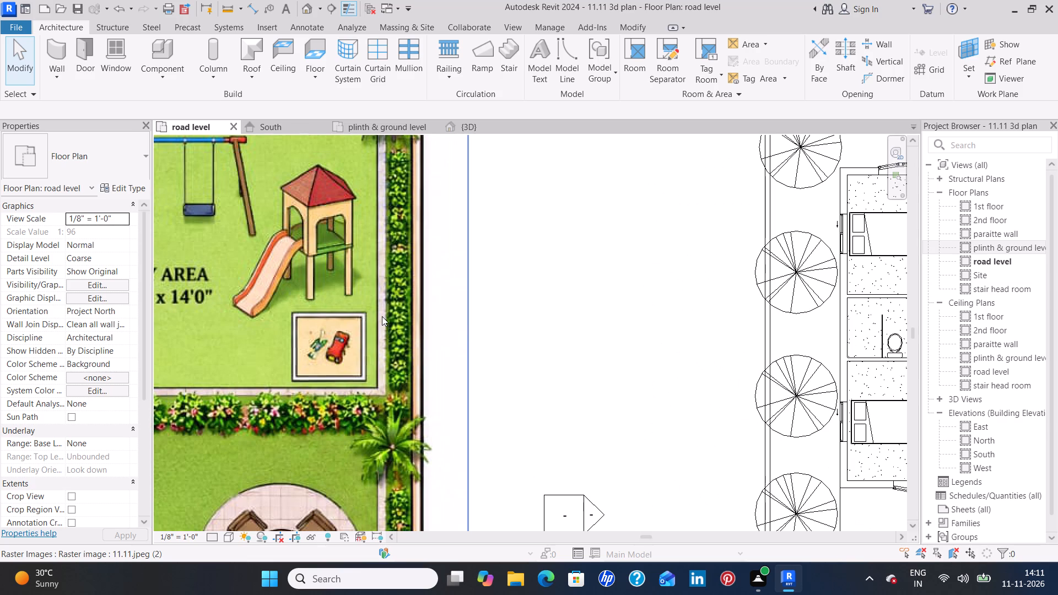
scroll(382, 316, down, 3)
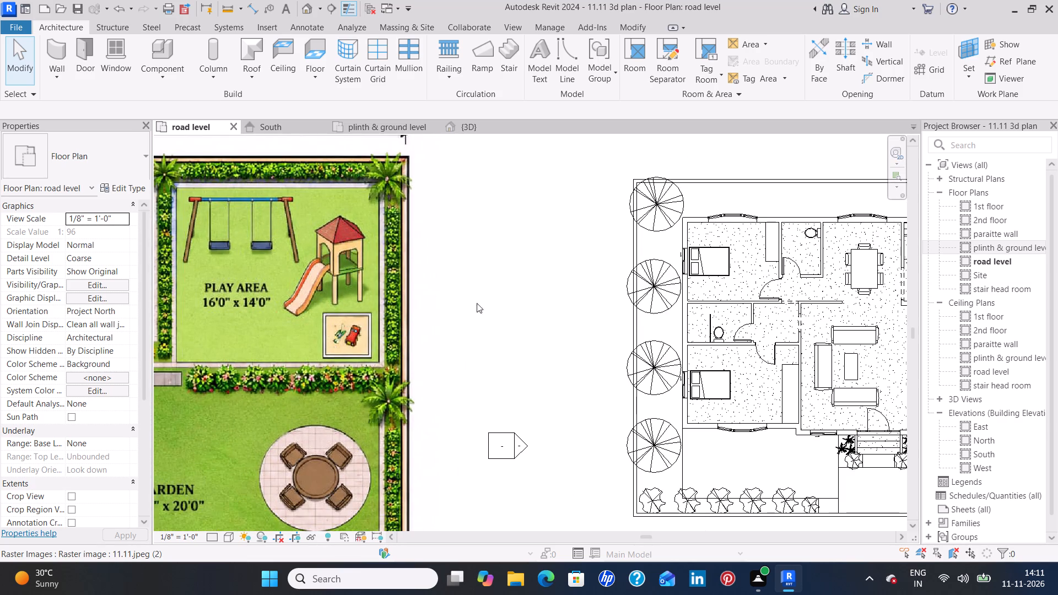
middle_drag(835, 363, 492, 325)
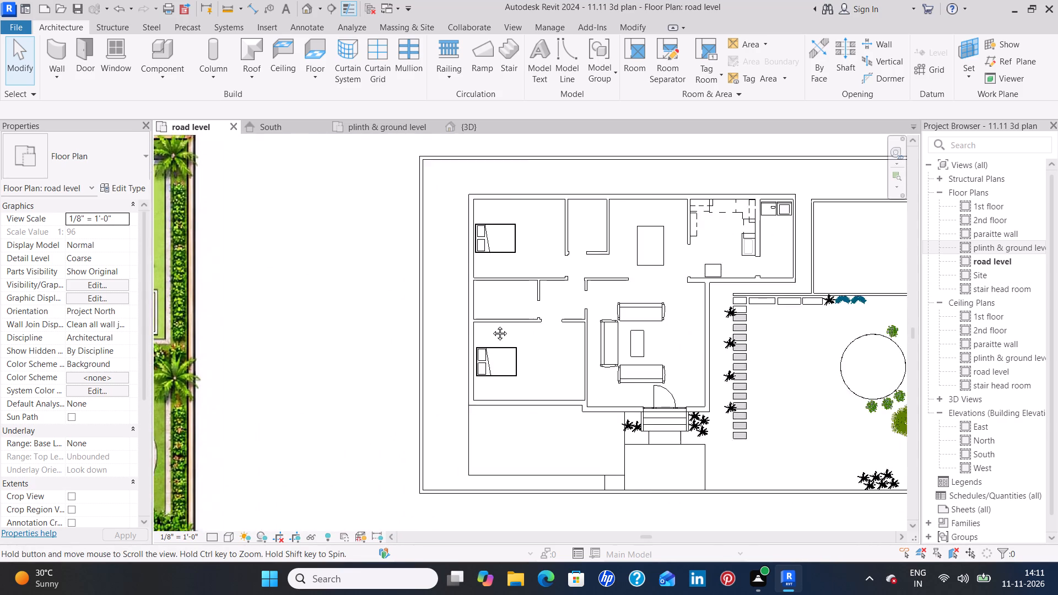
middle_drag(492, 325, 469, 325)
middle_drag(662, 261, 452, 265)
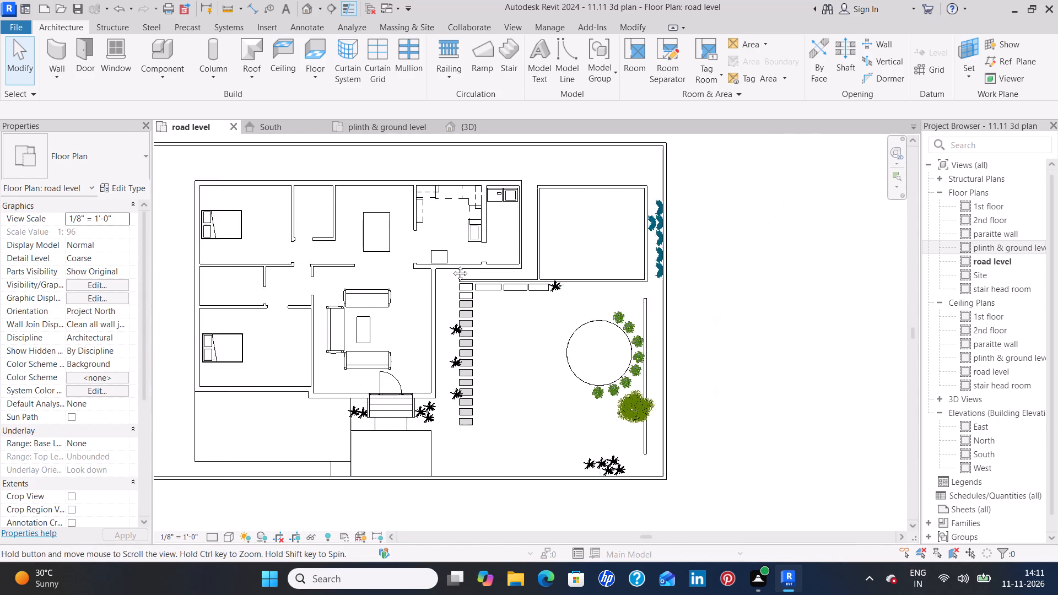
middle_drag(452, 265, 413, 271)
scroll(455, 259, up, 6)
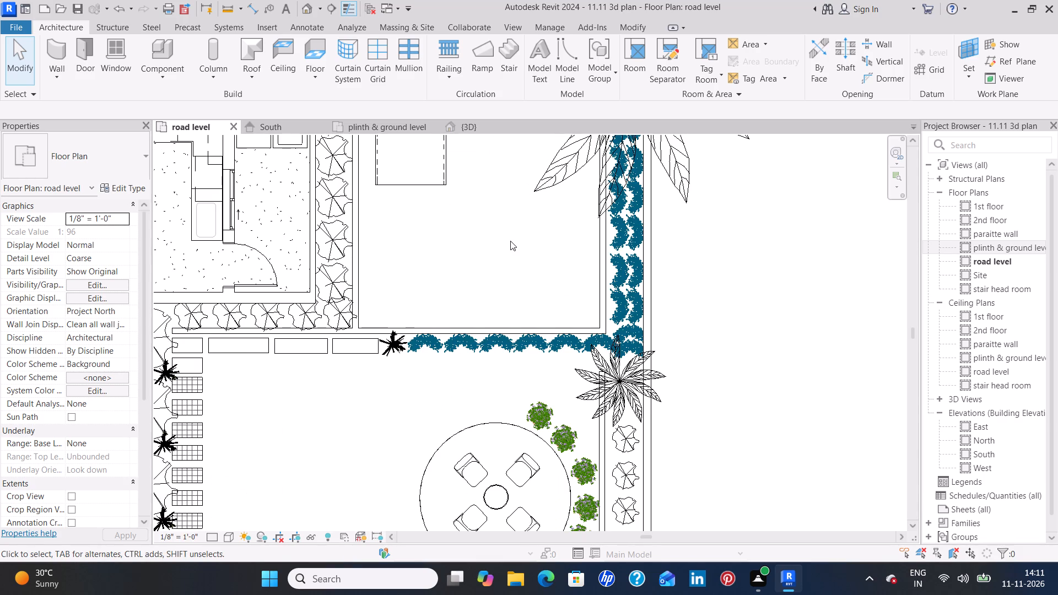
middle_drag(511, 241, 477, 329)
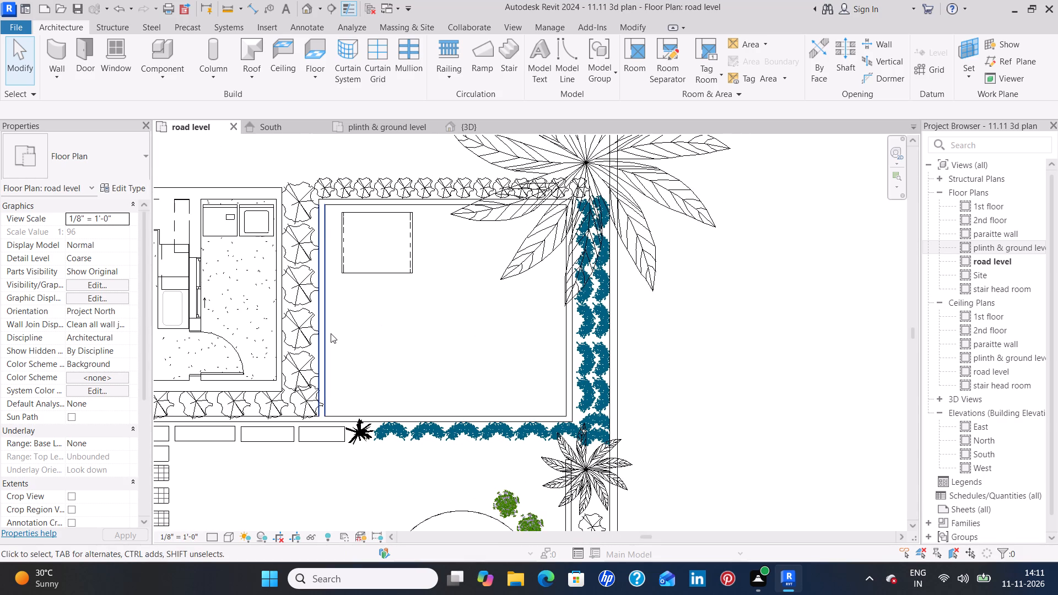
Draw a closed square of Generic - 4.5" walls, 5'-0" per side and 2'-0" high, in the walled green area's south-east corner.
click(49, 45)
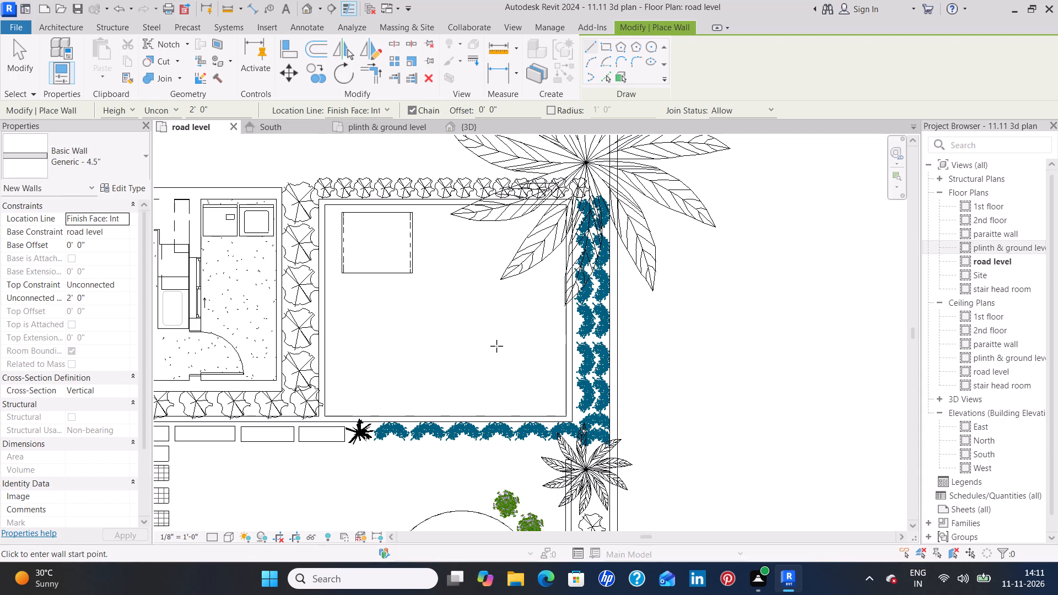
click(555, 403)
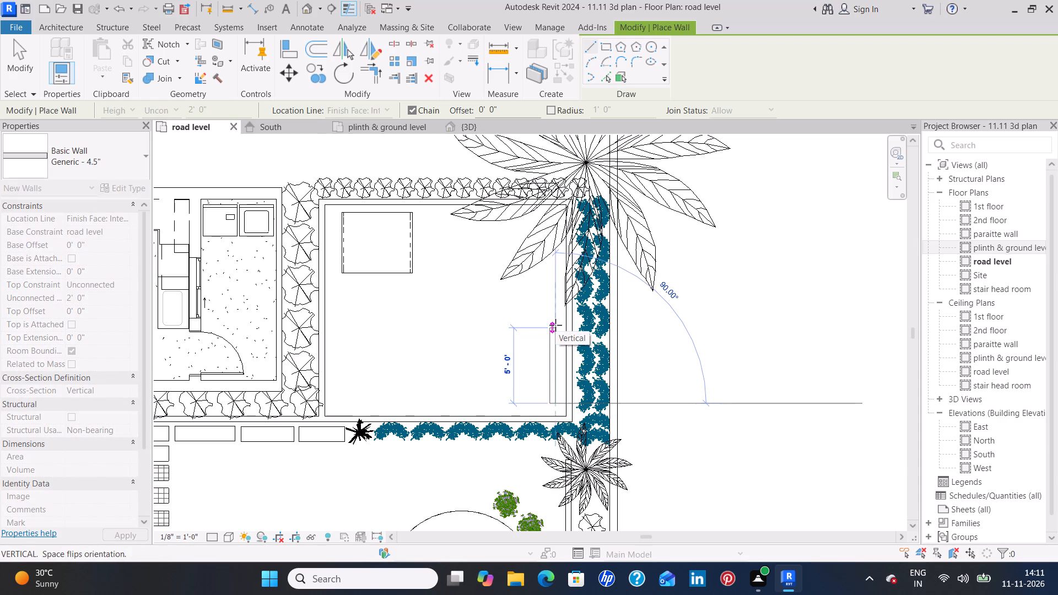
click(555, 325)
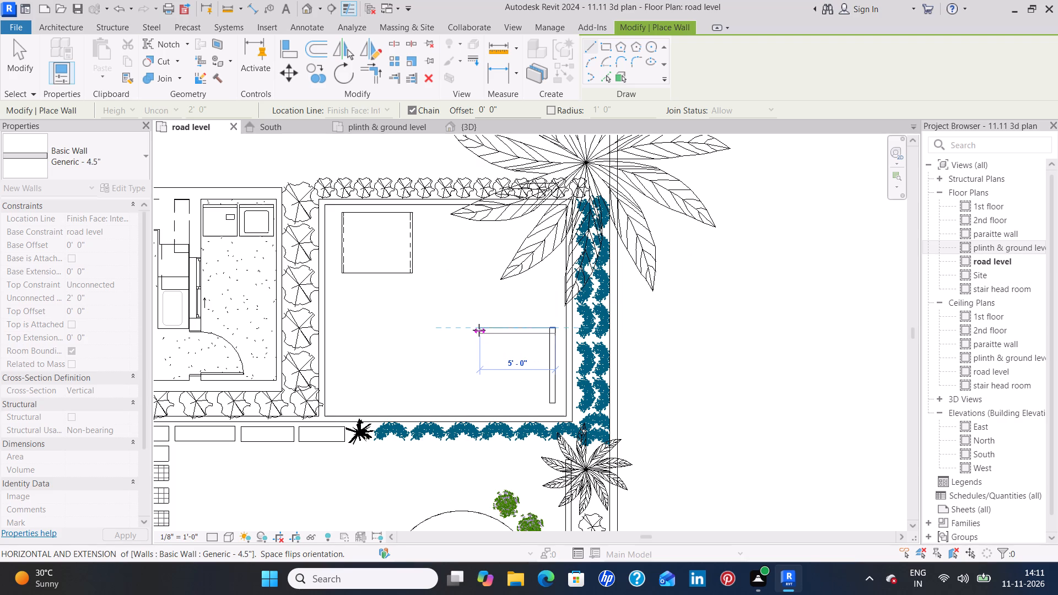
click(479, 330)
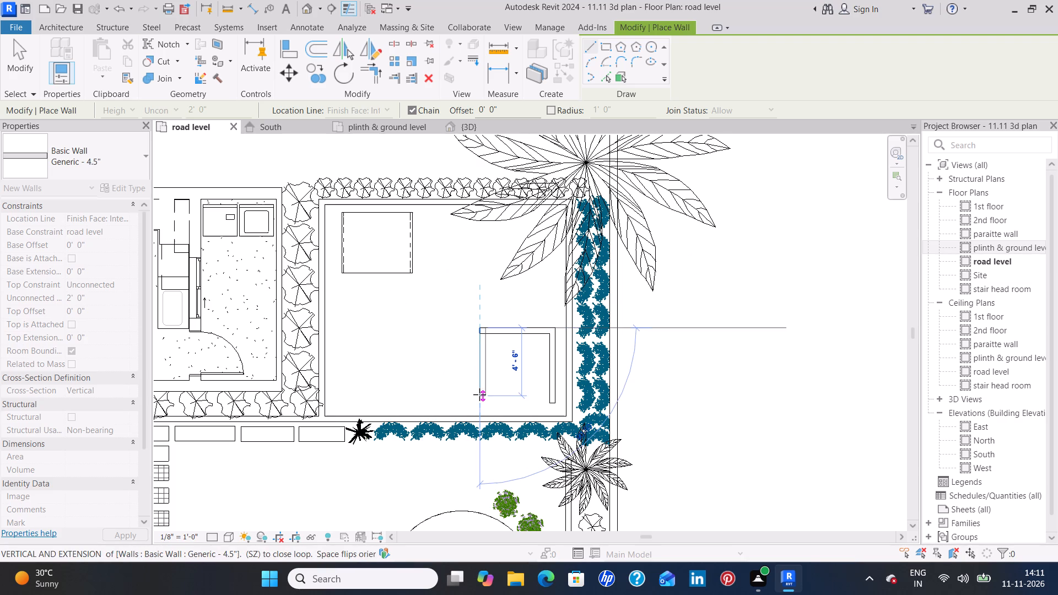
key(space)
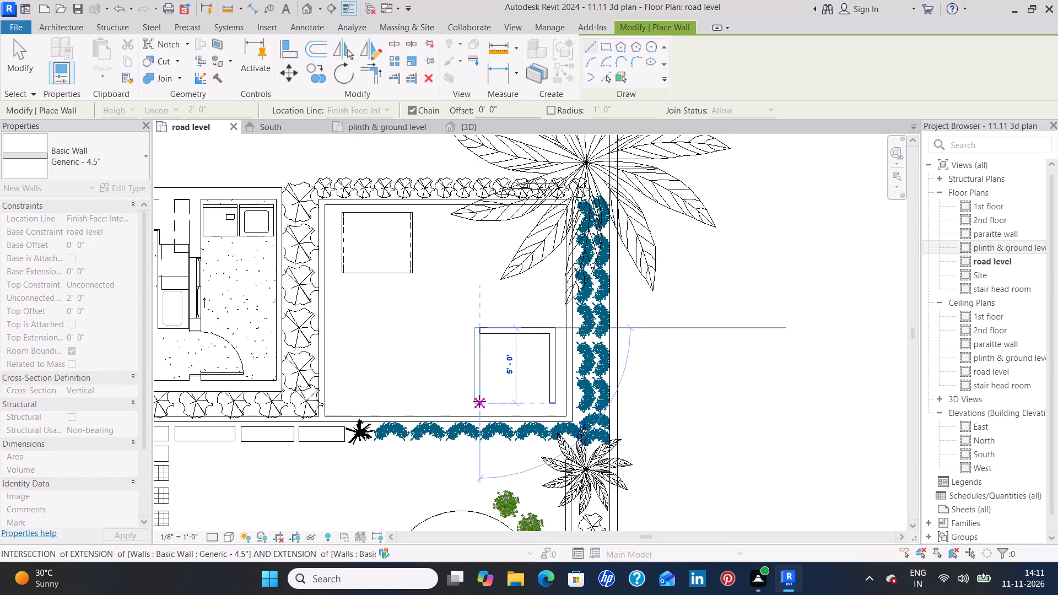
click(479, 401)
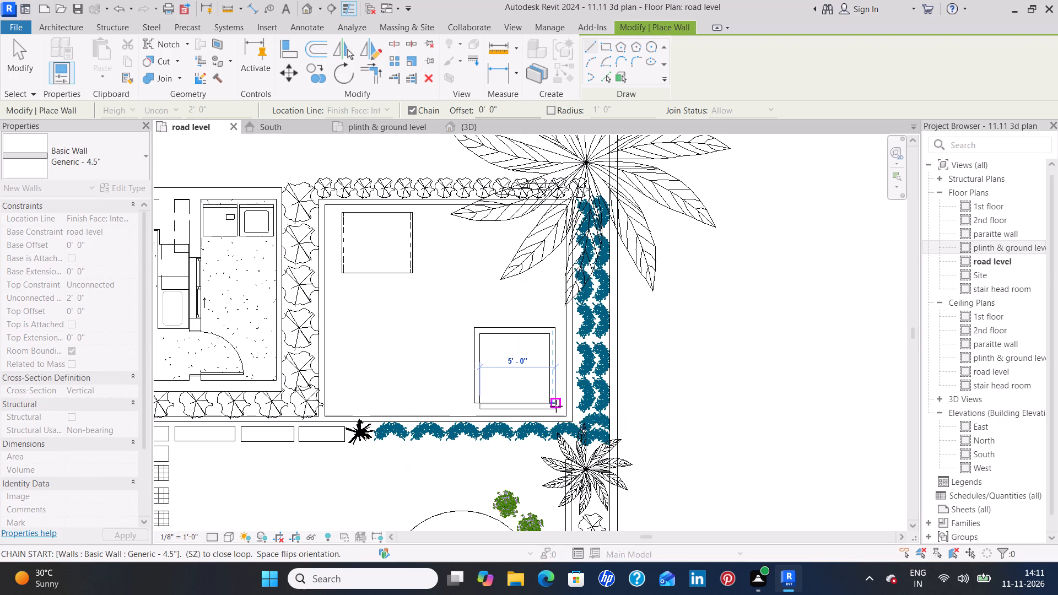
click(556, 406)
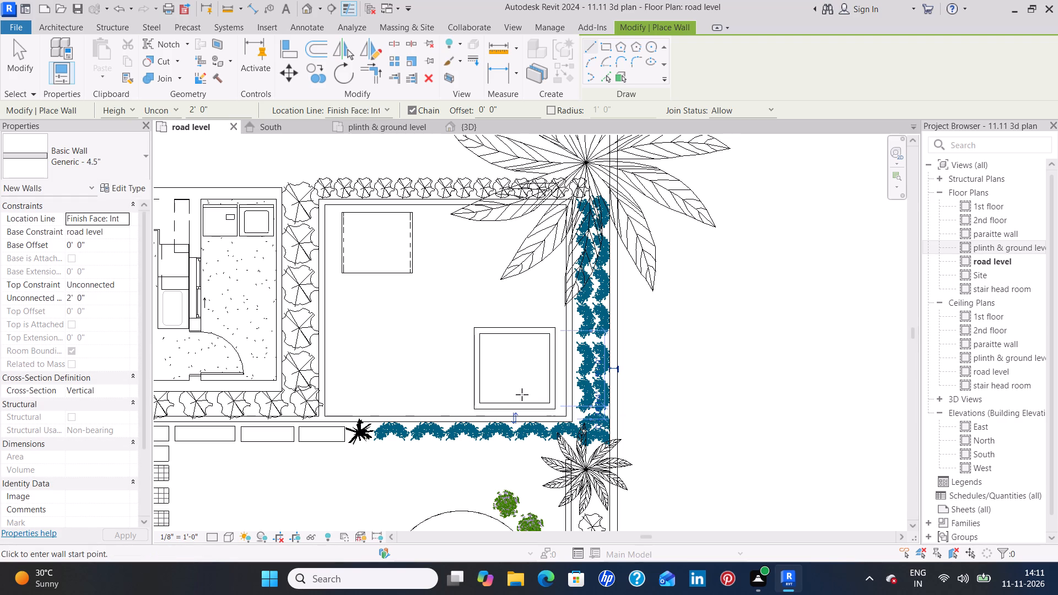
key(Escape)
key(Escape)
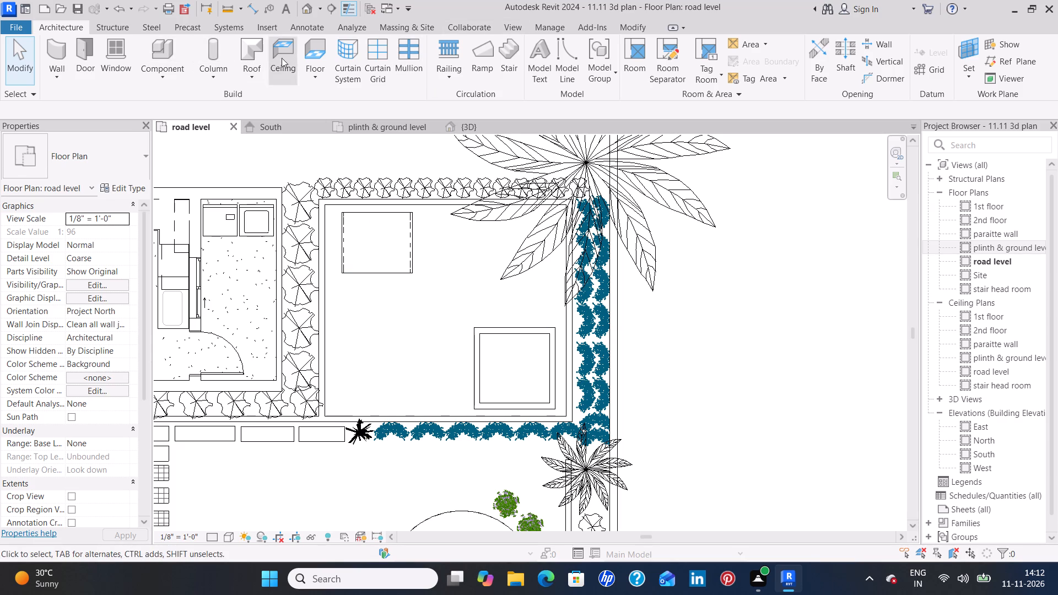
Start a new floor and duplicate the Generic - 6" 5 floor type under the name Generic - 2.
click(314, 53)
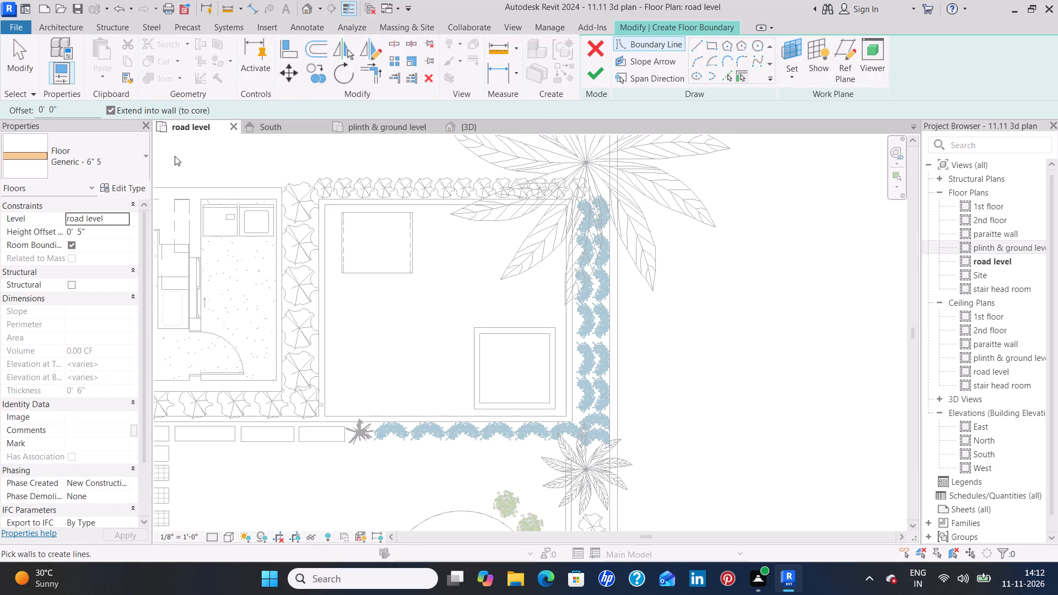
click(135, 170)
scroll(111, 250, up, 1)
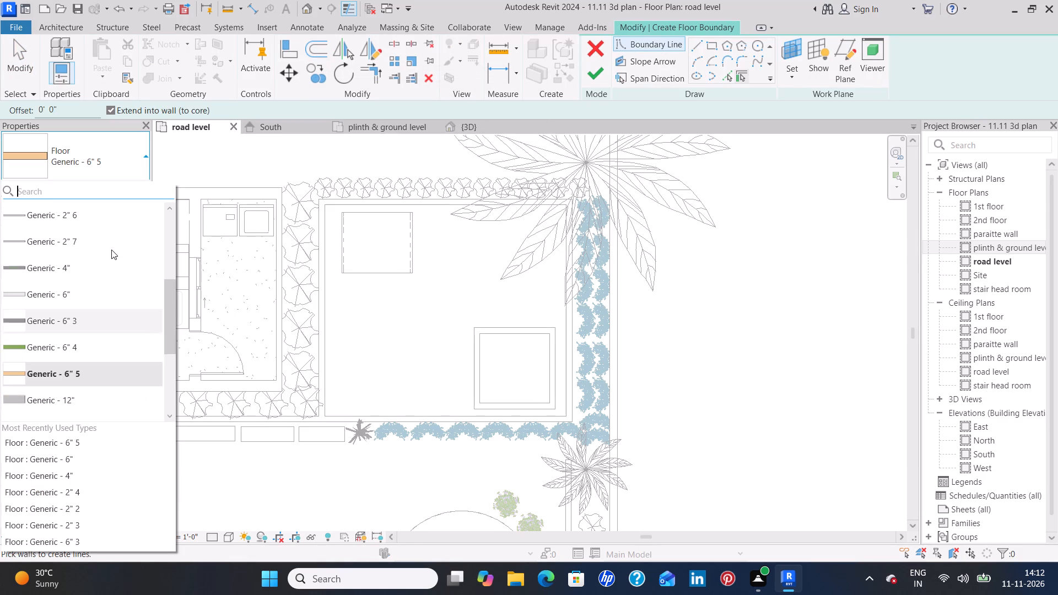
scroll(111, 250, up, 2)
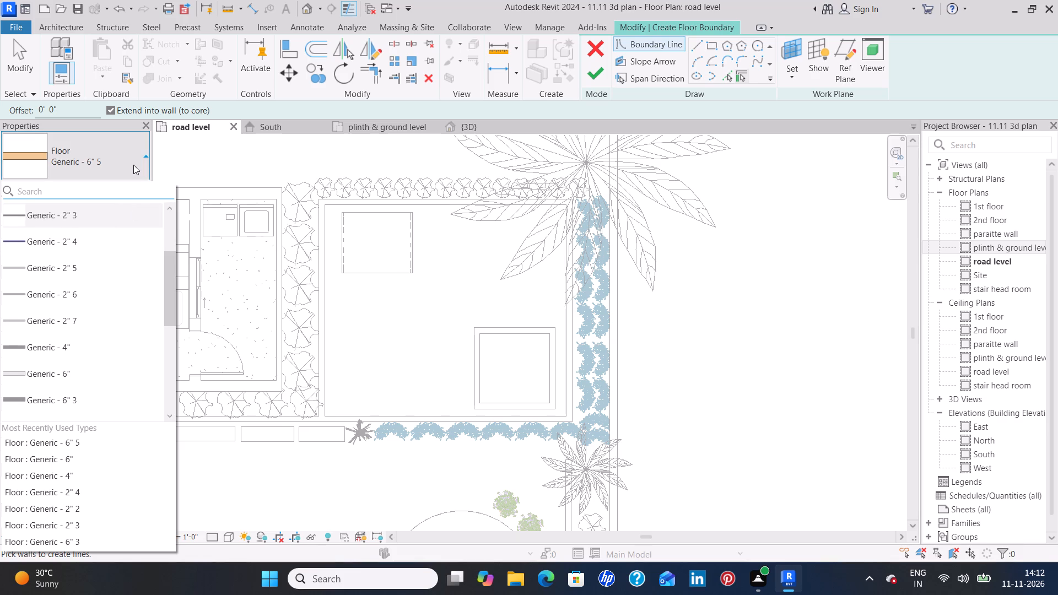
click(133, 165)
click(127, 188)
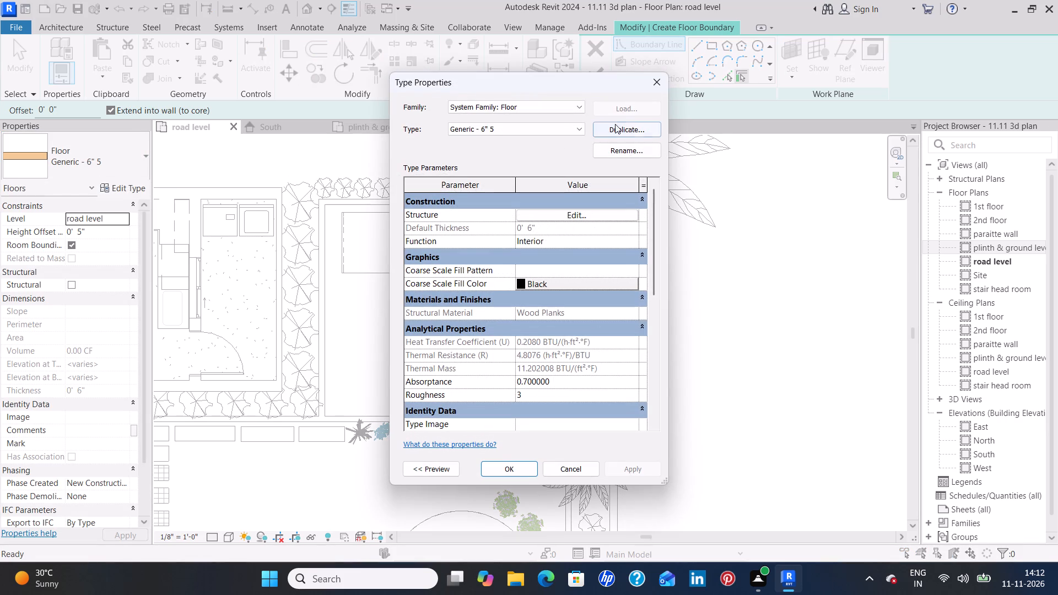
click(625, 126)
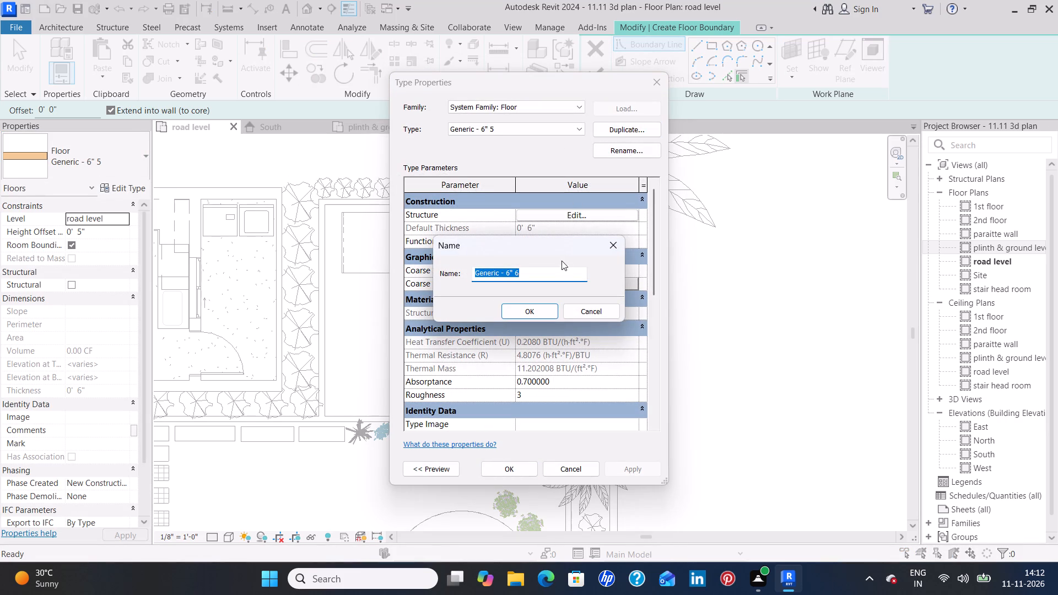
click(561, 267)
click(555, 276)
key(BackSpace)
key(BackSpace)
key(BackSpace)
key(BackSpace)
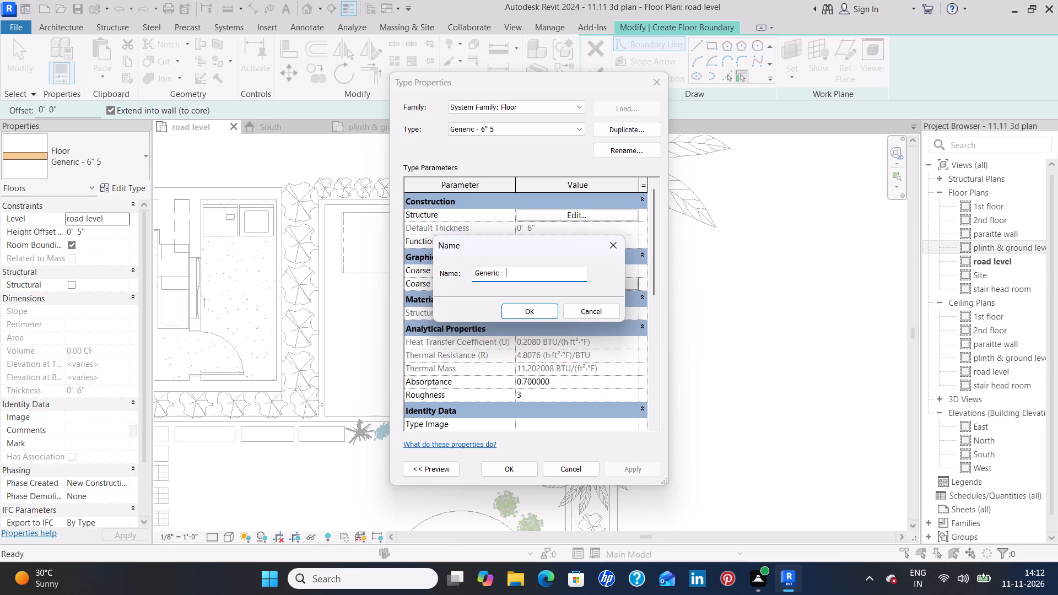
key(2)
key(Return)
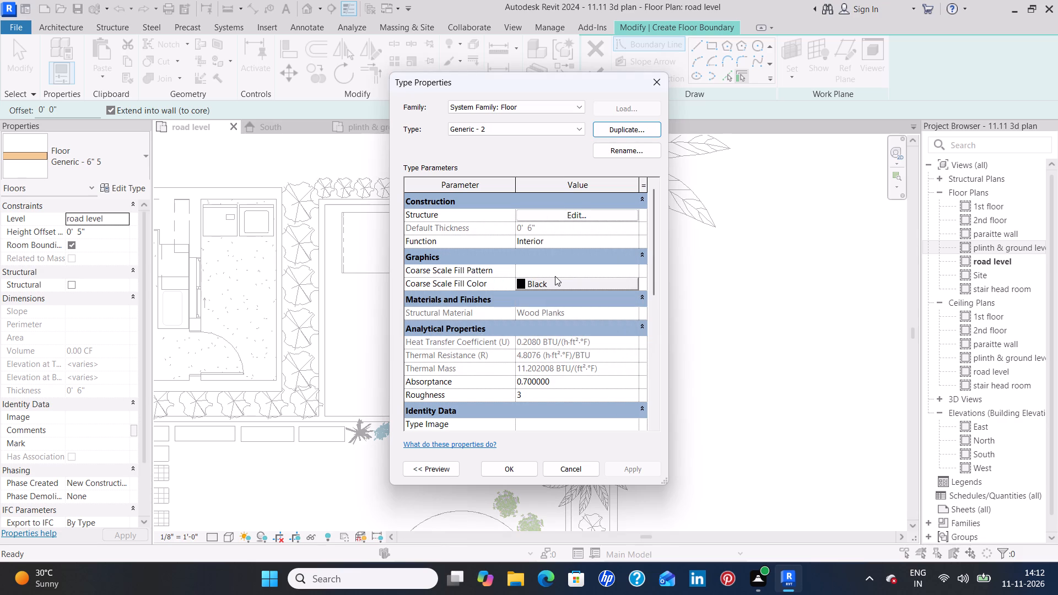
Set the structure layer's thickness in the Generic - 2 floor assembly to 2".
click(611, 212)
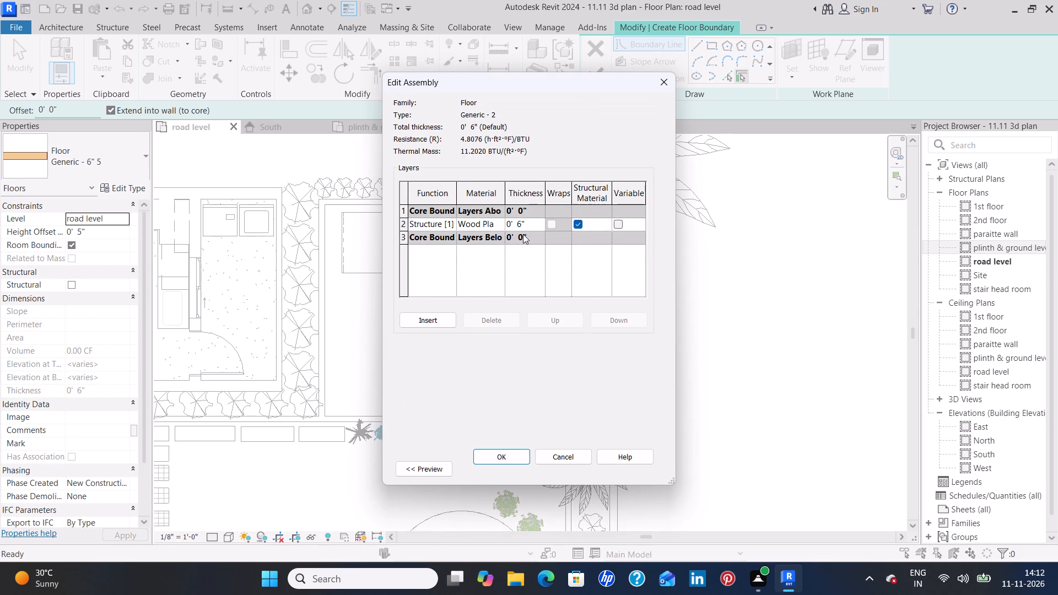
click(536, 227)
key(BackSpace)
key(2)
key(shift+quotedbl)
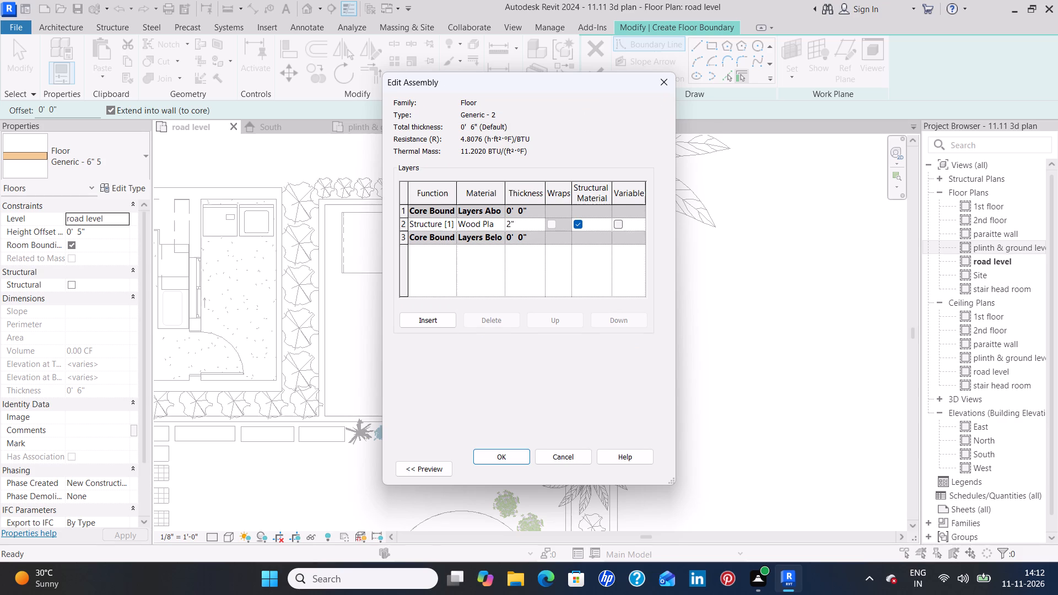
Assign the Sash material to the structure layer of the Generic - 2 floor type and apply the type changes.
click(500, 220)
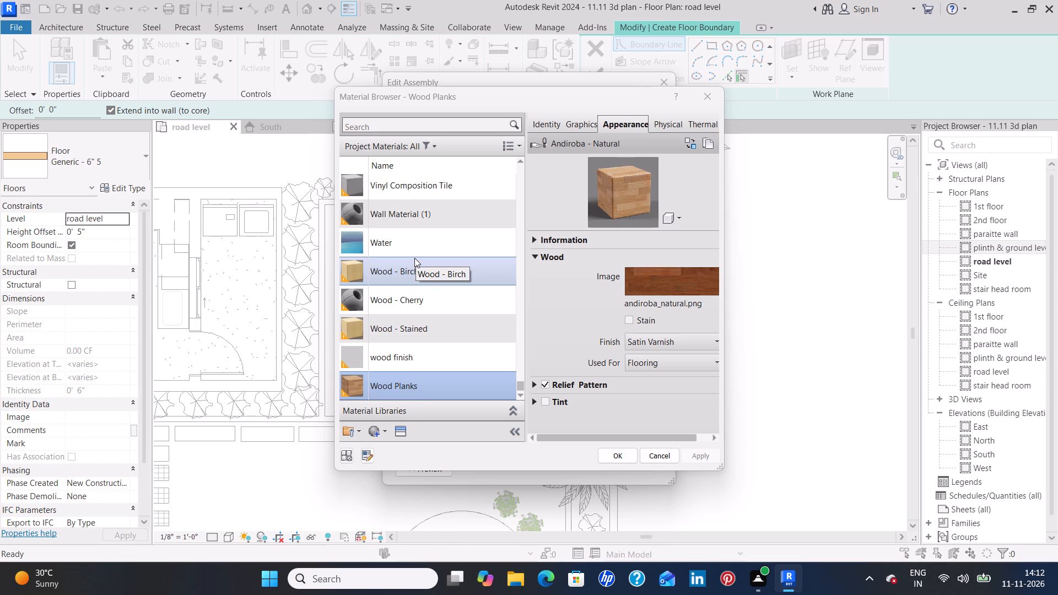
scroll(414, 258, up, 3)
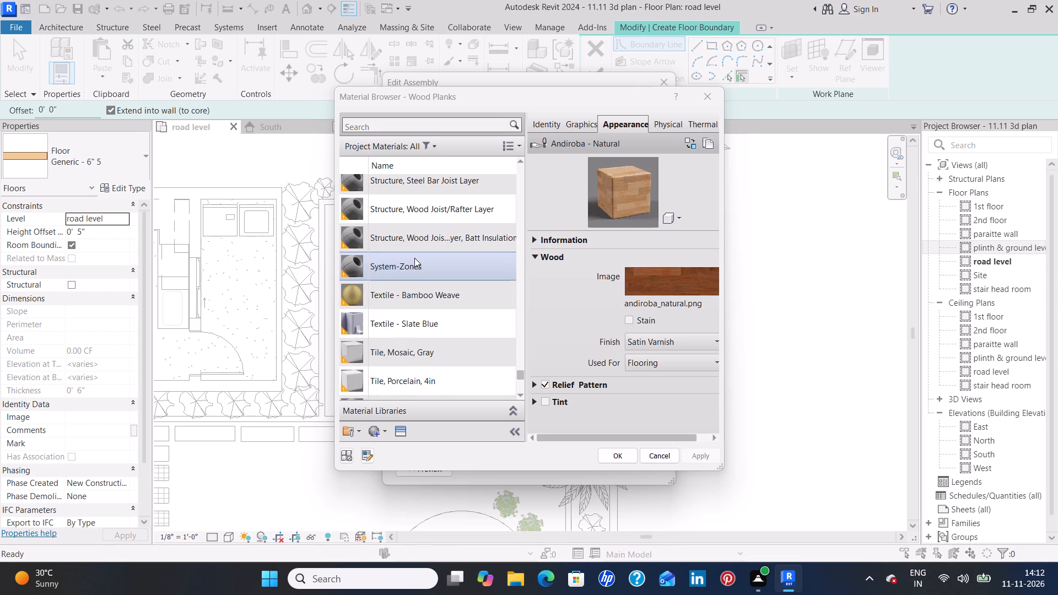
scroll(414, 258, up, 2)
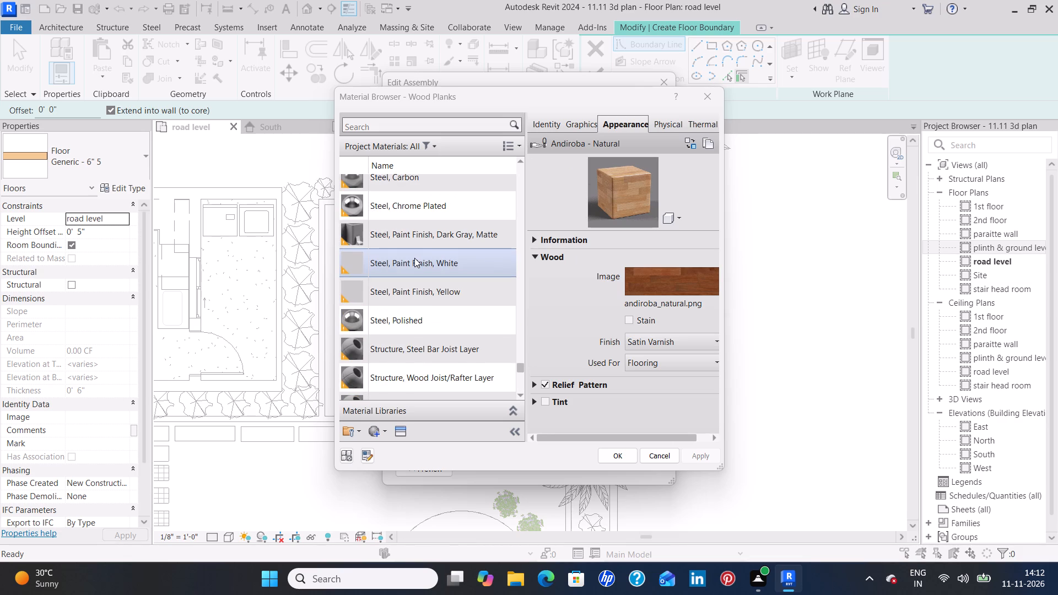
scroll(414, 258, up, 3)
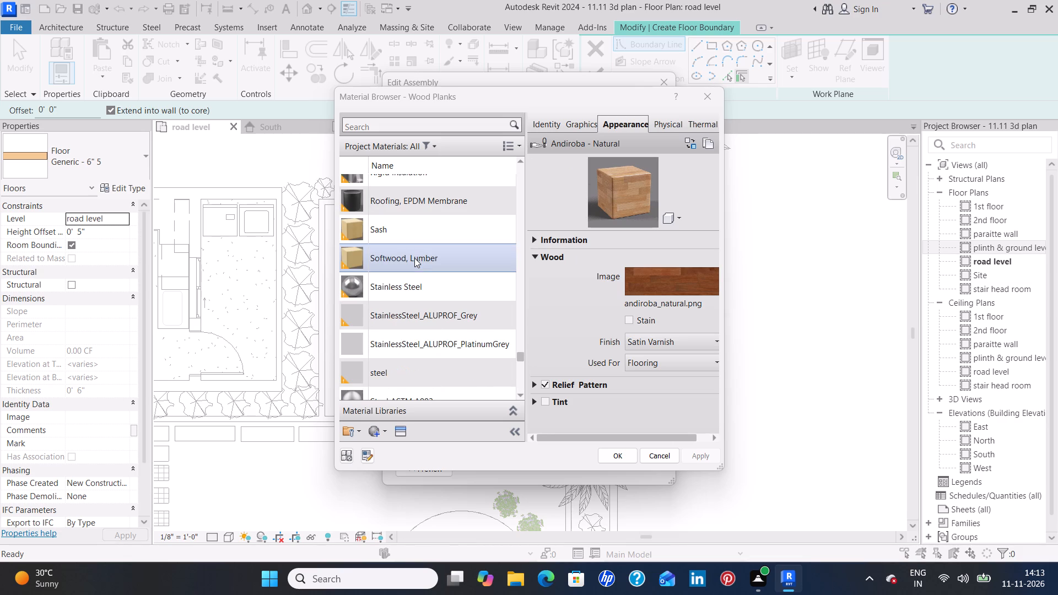
scroll(414, 258, up, 1)
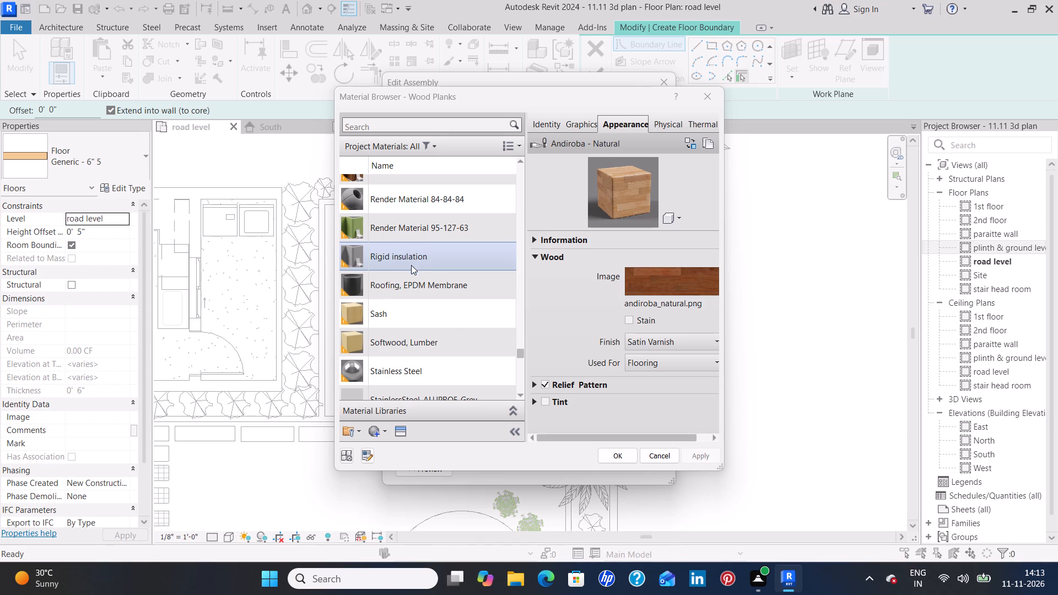
click(423, 326)
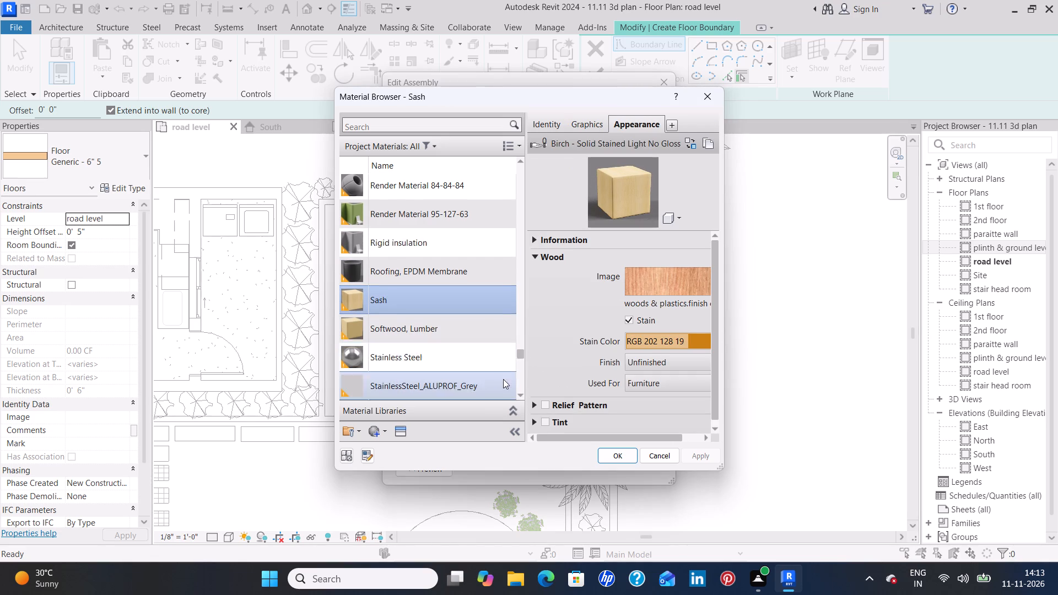
click(458, 327)
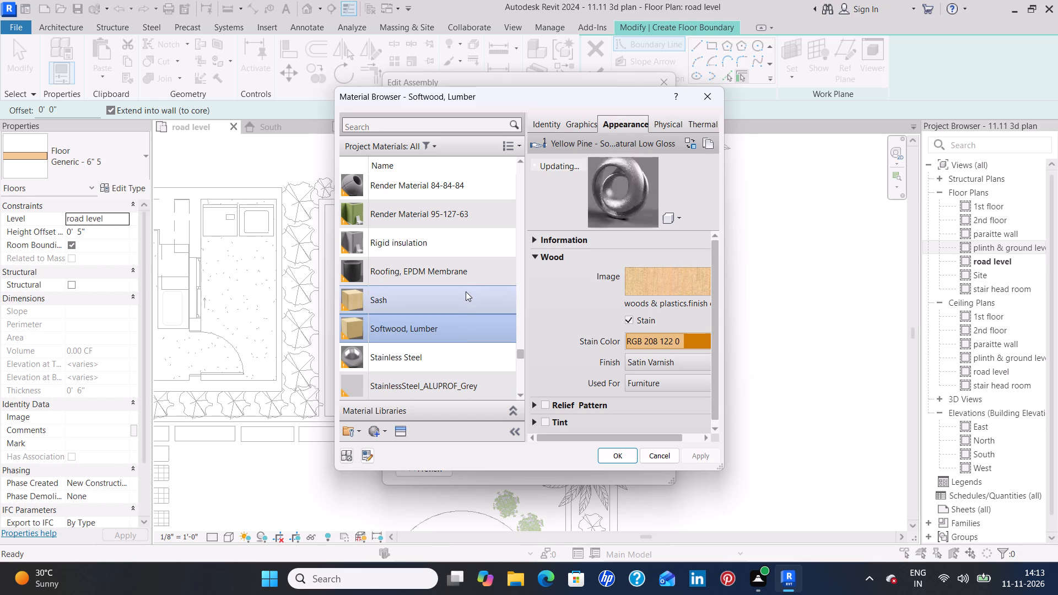
click(466, 291)
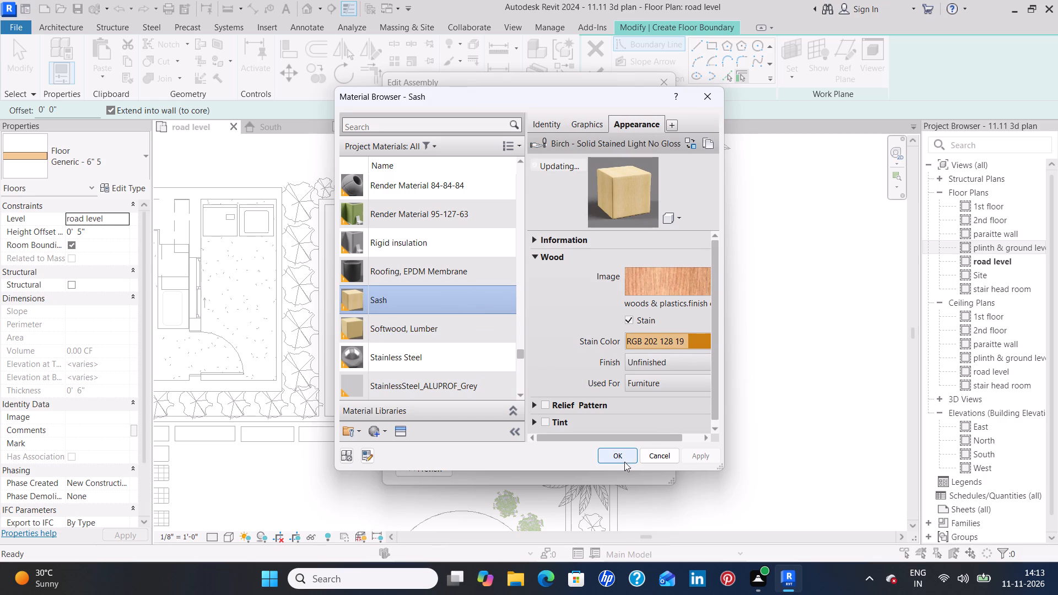
click(621, 457)
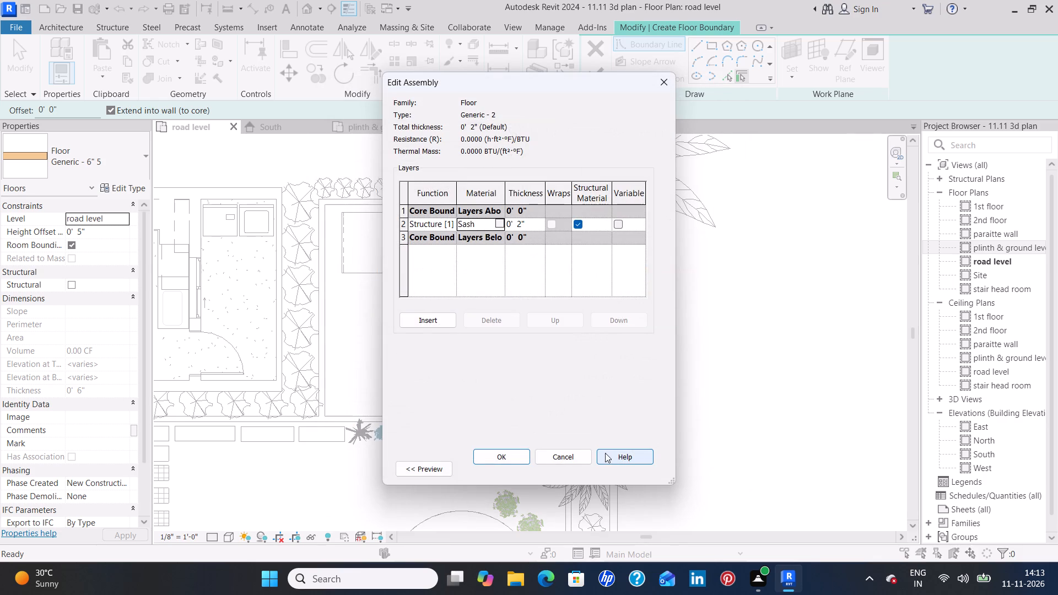
click(510, 454)
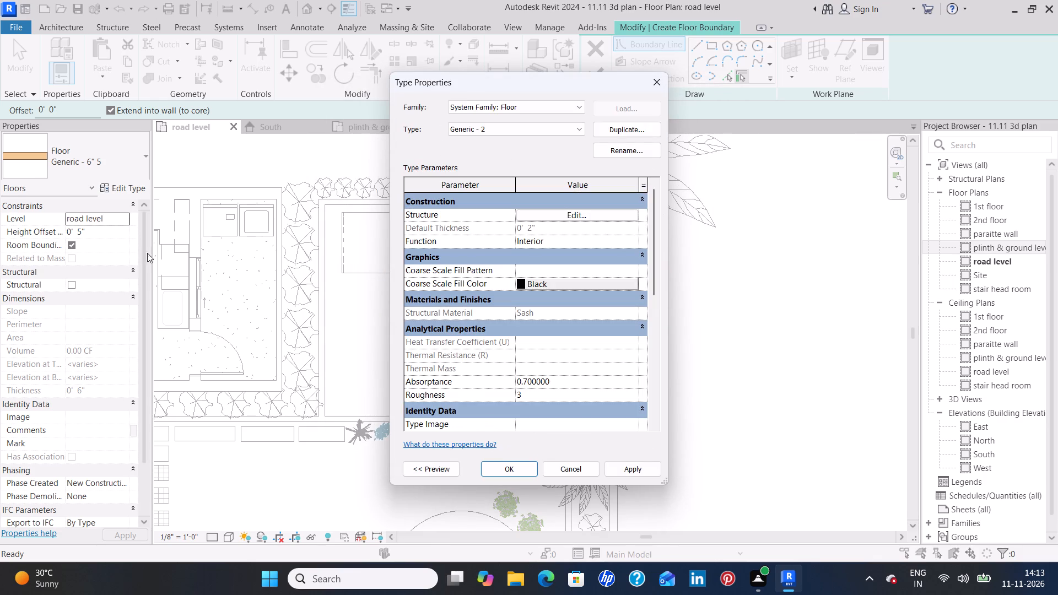
click(125, 232)
click(643, 465)
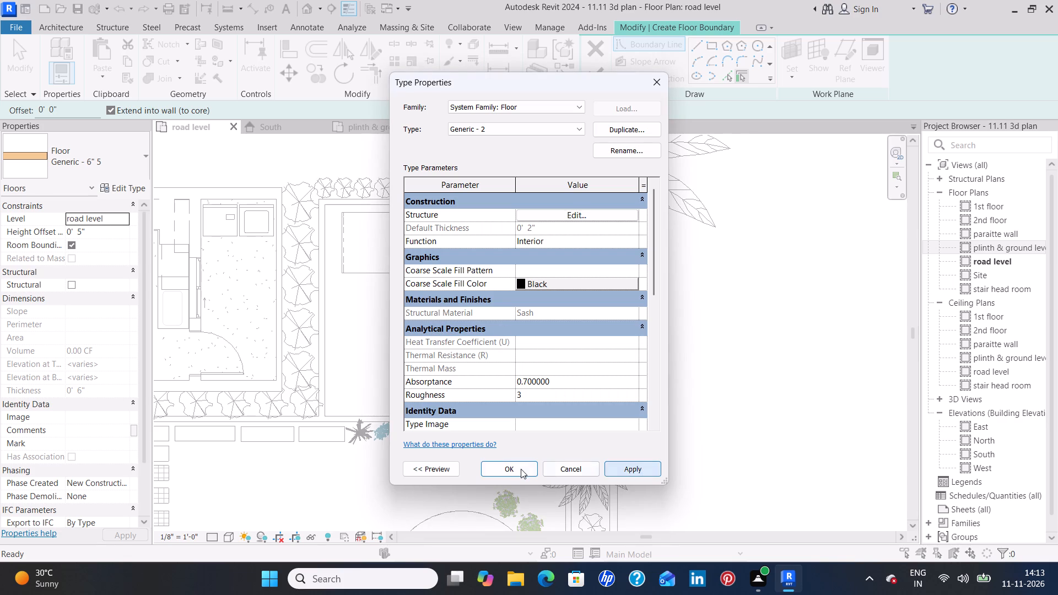
click(516, 468)
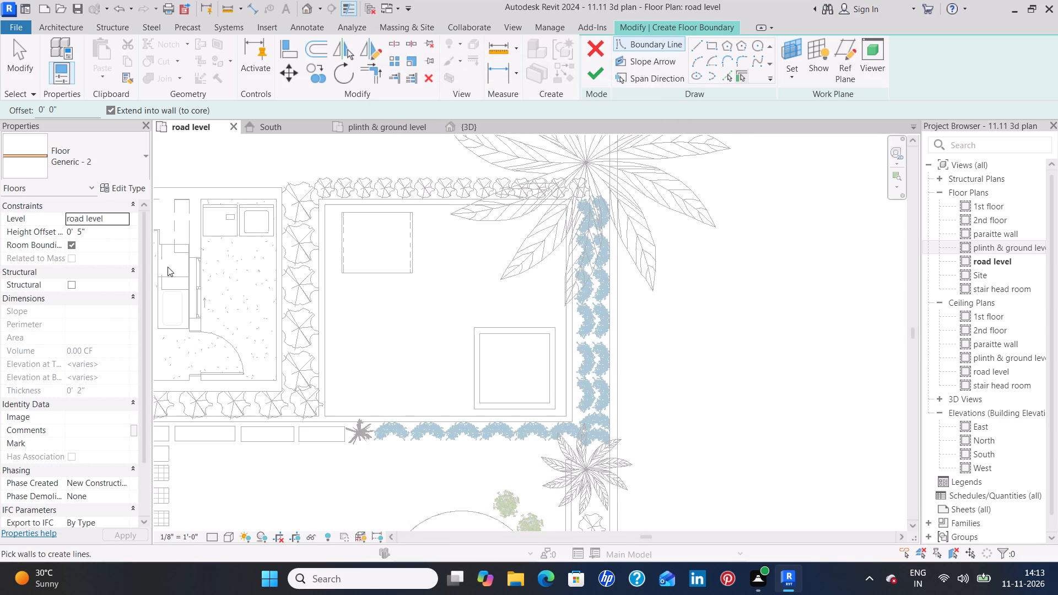
Create the Generic - 2 floor with a 2" height offset from road level, sketching a rectangle along the inner faces of the square pit's walls.
click(117, 235)
key(BackSpace)
key(2)
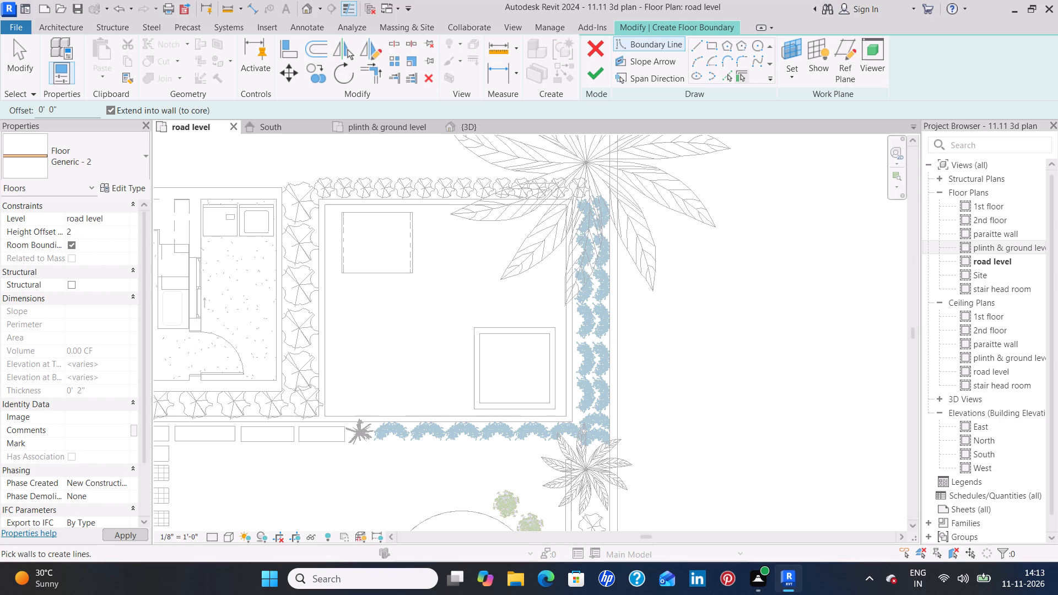
key(apostrophe)
key(Return)
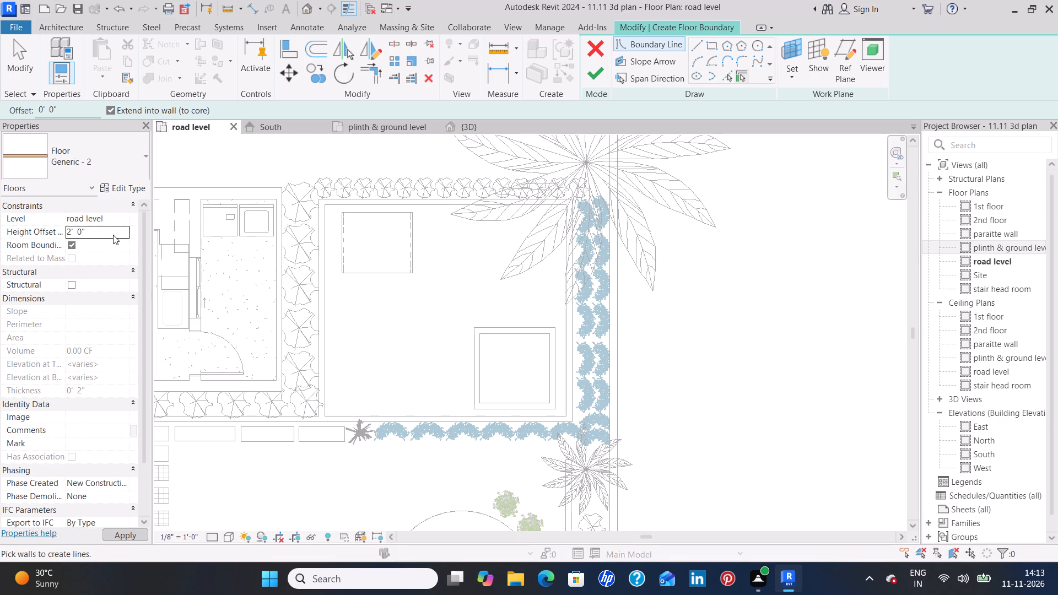
click(113, 235)
key(BackSpace)
text(2")
click(121, 537)
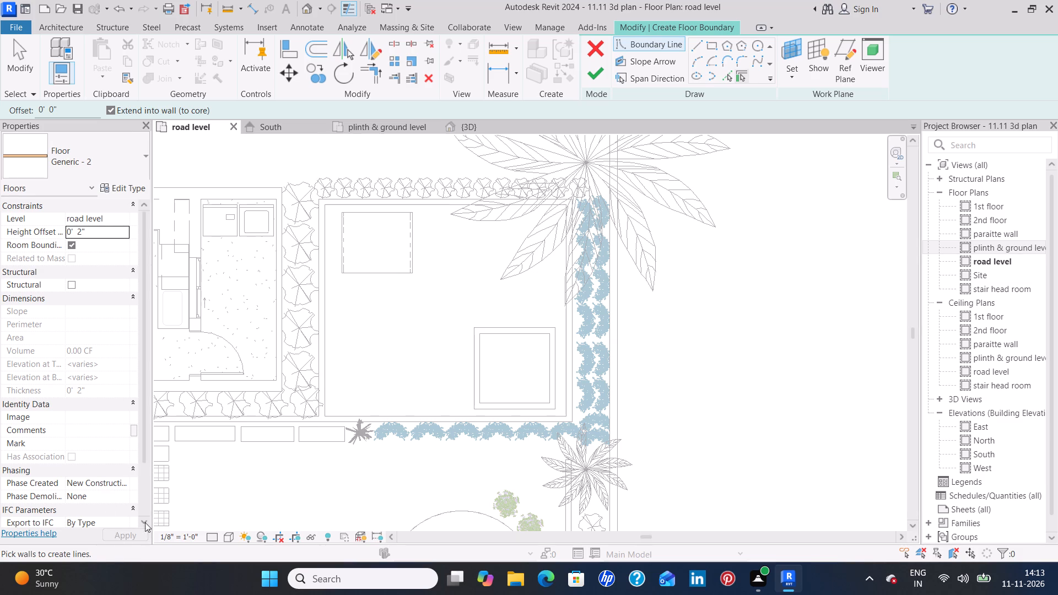
click(713, 48)
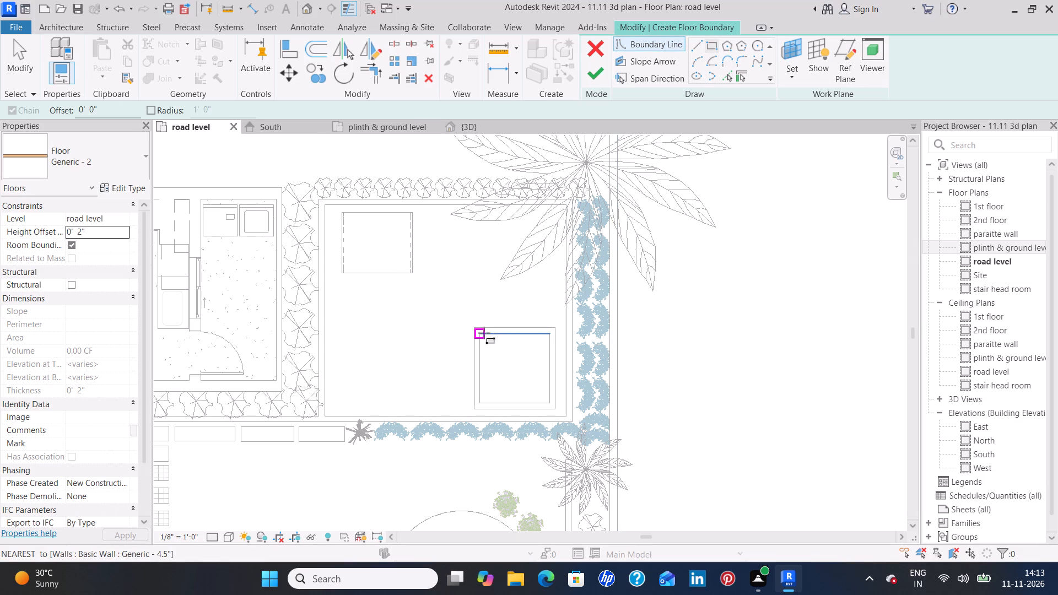
click(484, 333)
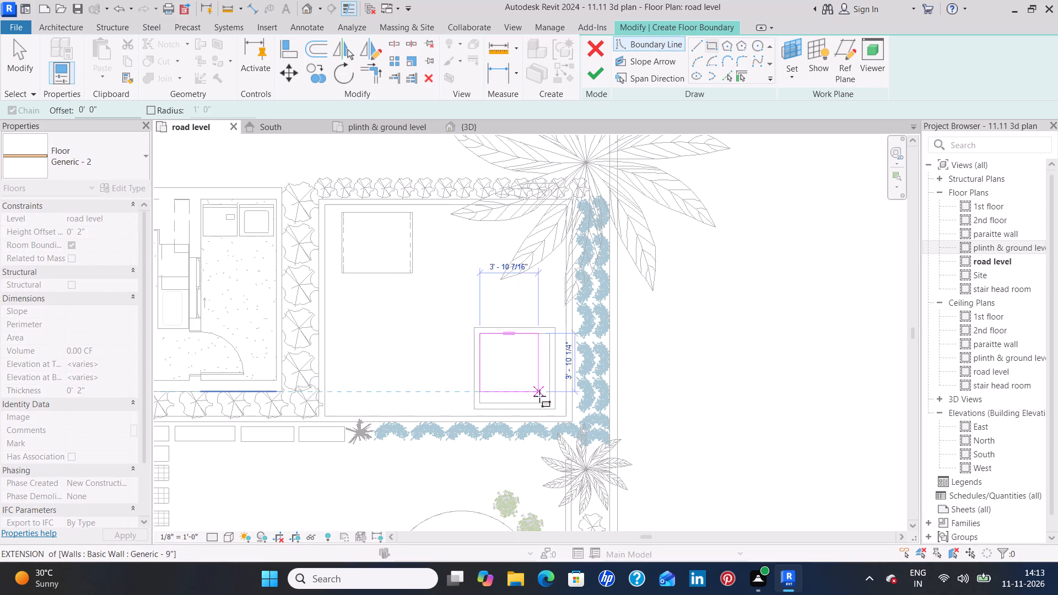
click(550, 403)
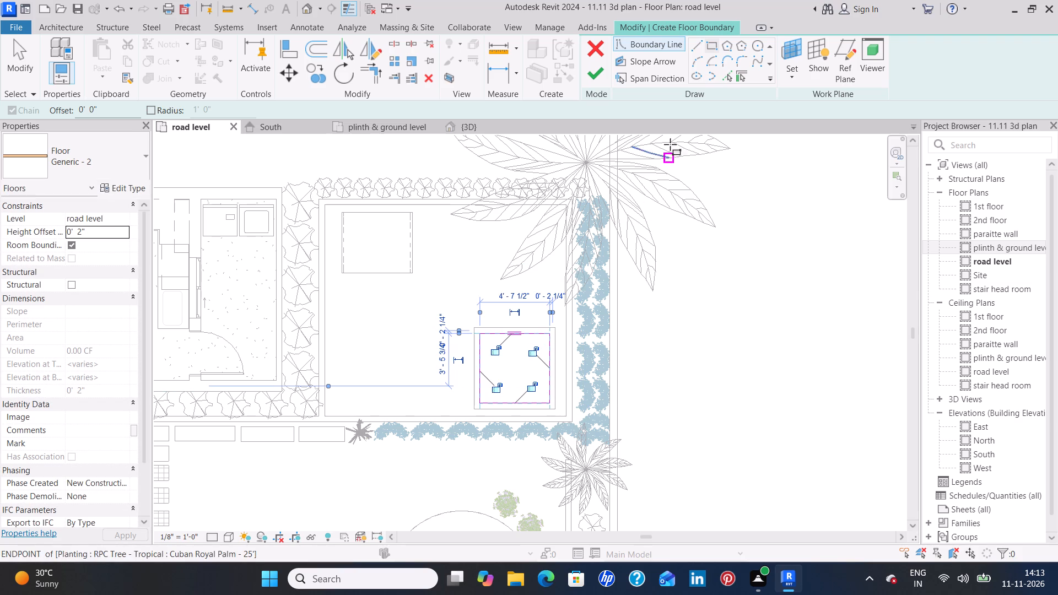
click(599, 68)
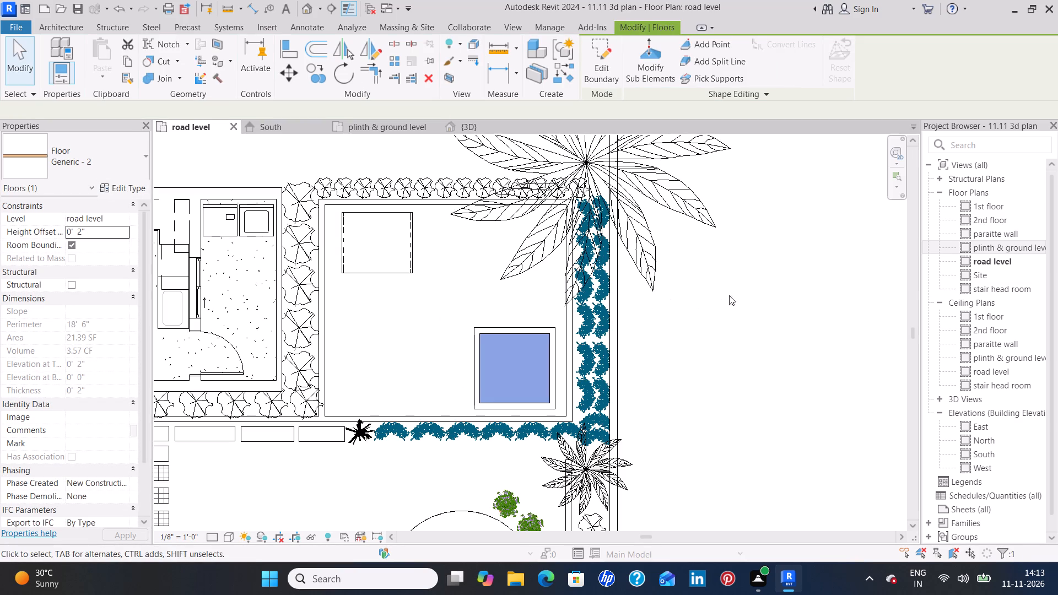
click(701, 276)
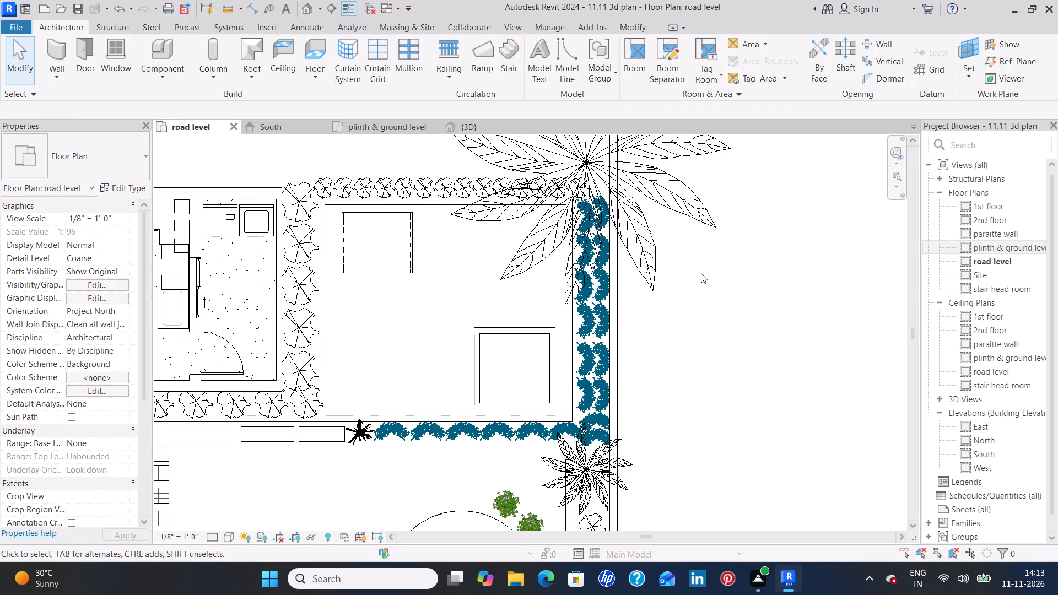
In the 3D view, set the unconnected height of all four Generic - 4.5" pit walls to 6".
click(482, 120)
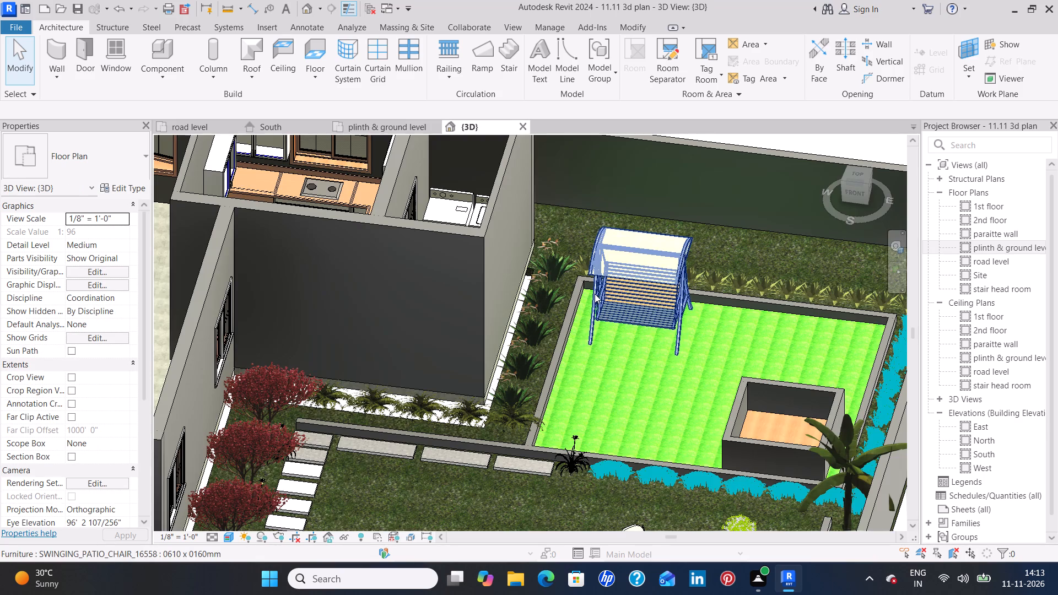
click(775, 387)
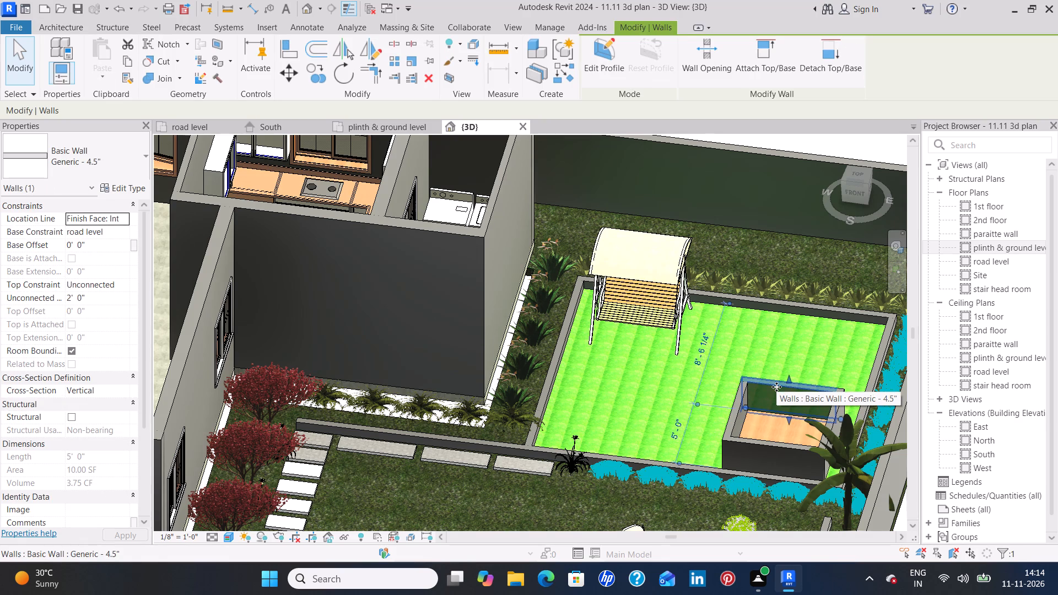
ctrl+click(730, 424)
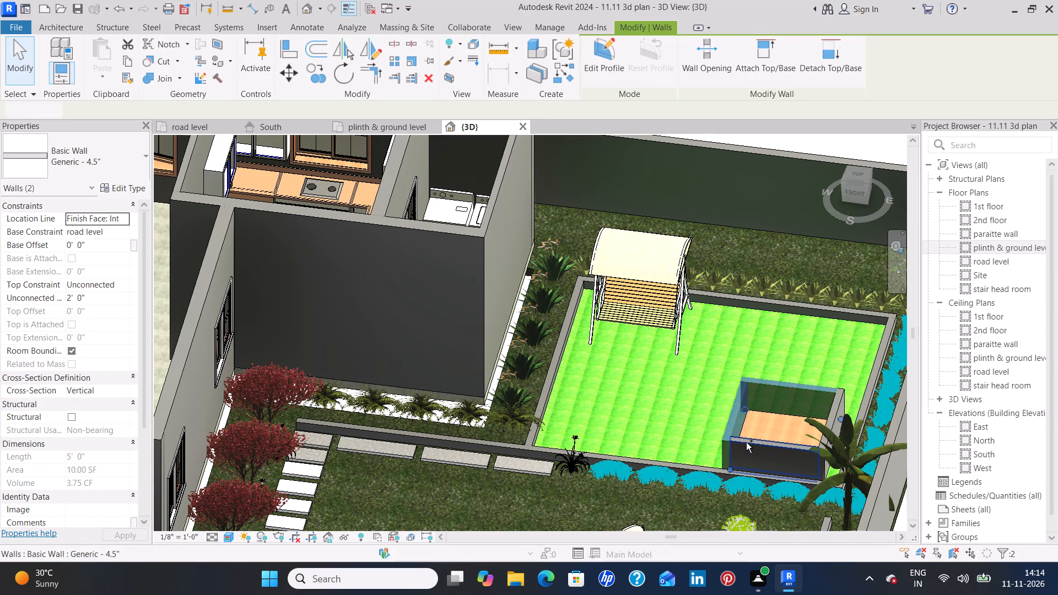
ctrl+click(748, 441)
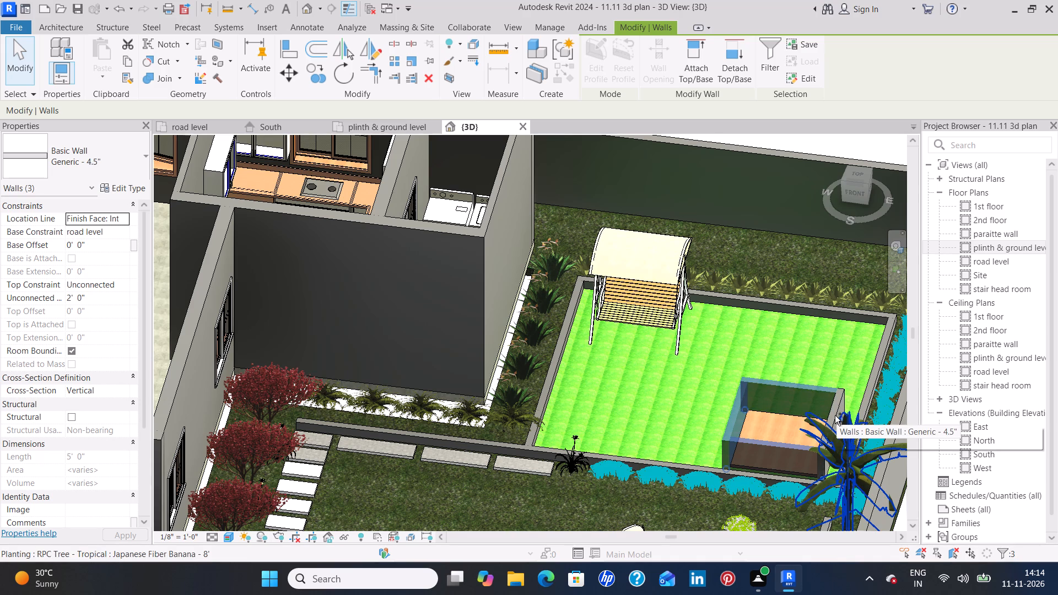
ctrl+click(832, 410)
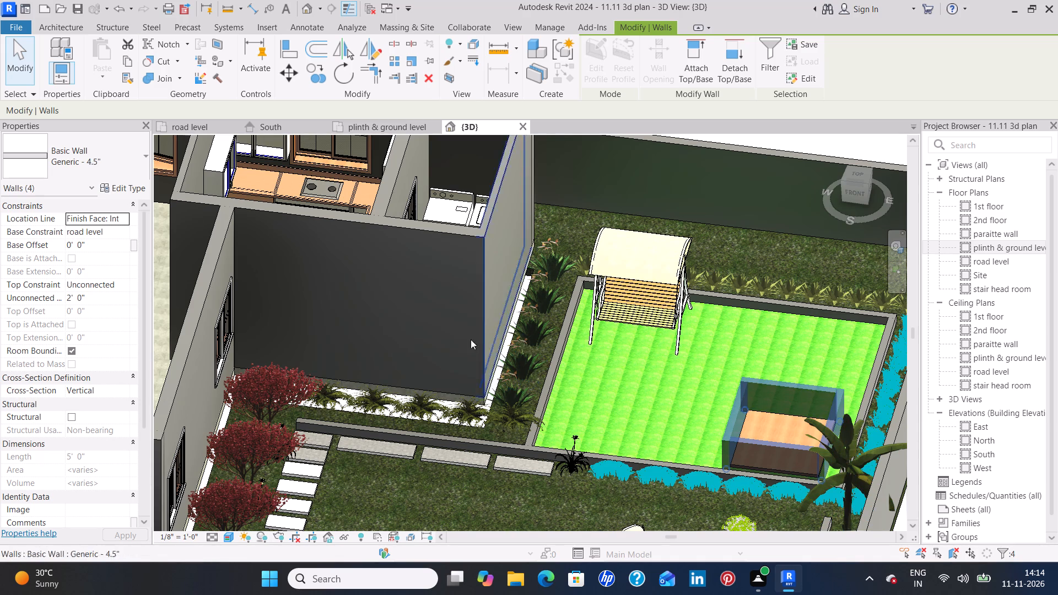
click(113, 299)
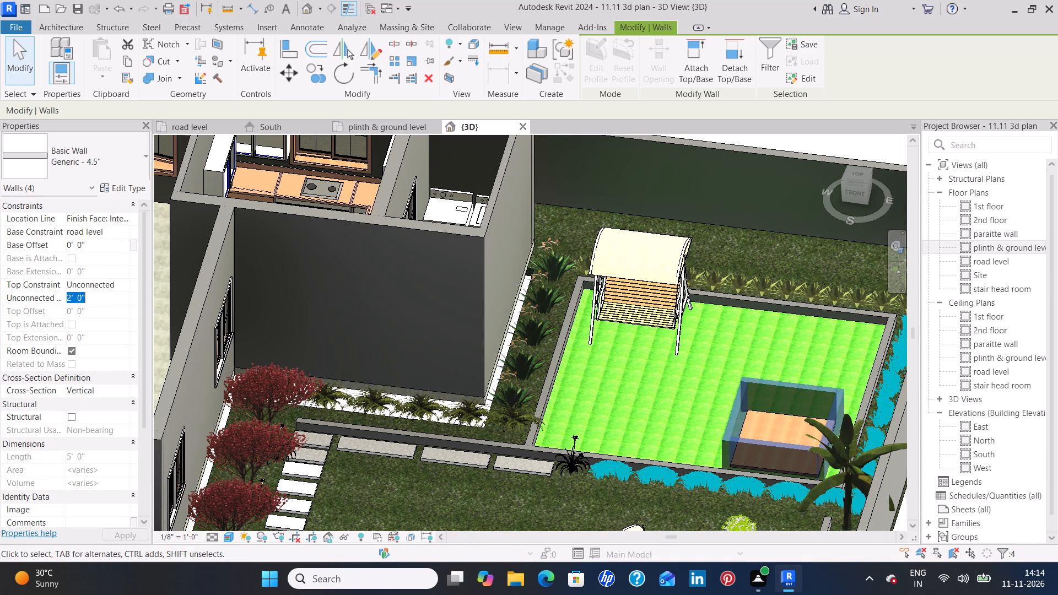
key(BackSpace)
key(6)
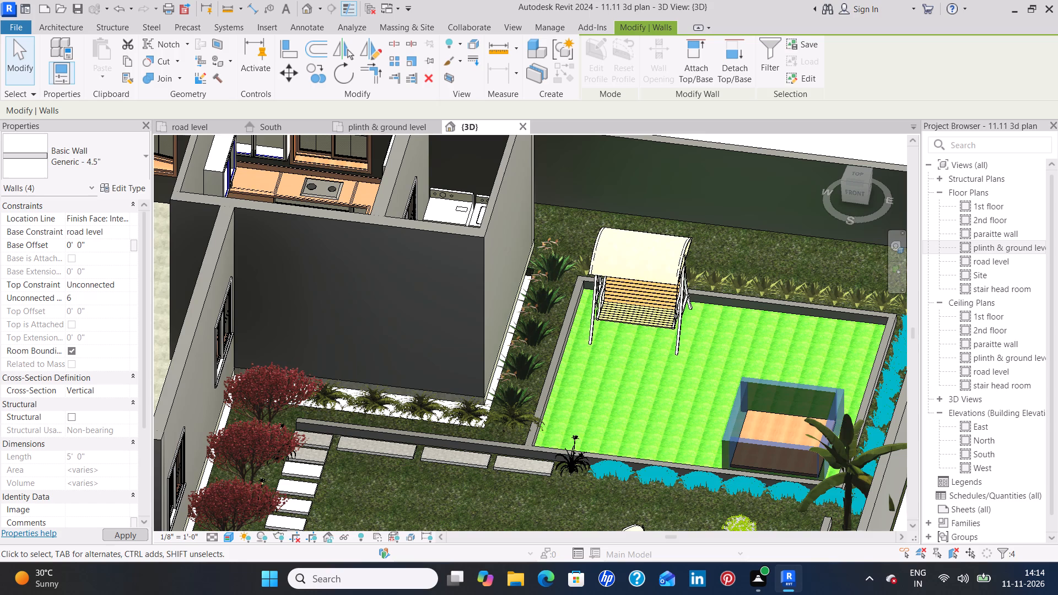
key(shift+quotedbl)
key(Return)
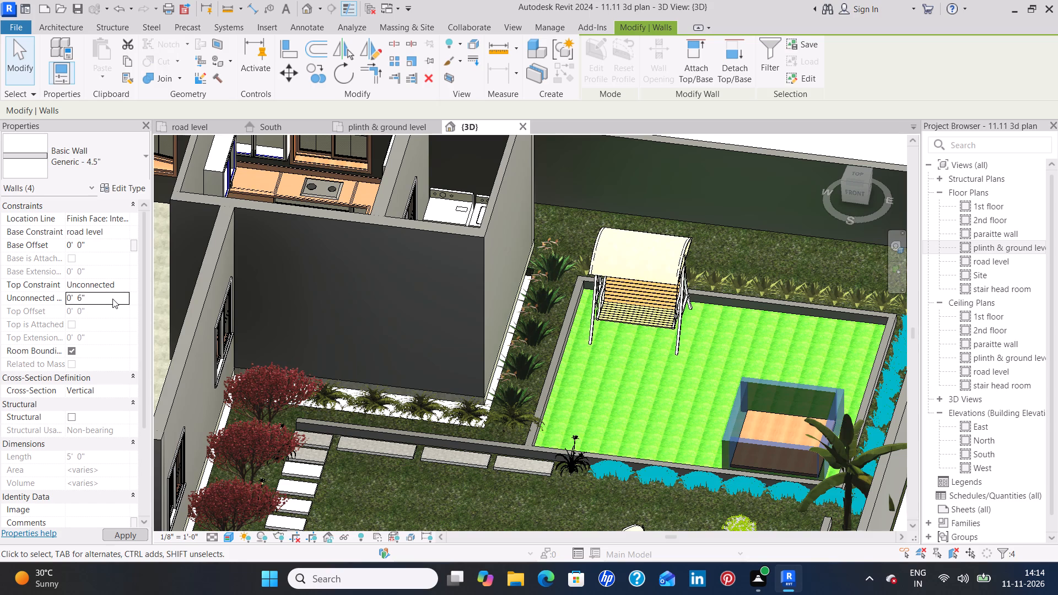
click(111, 538)
click(642, 412)
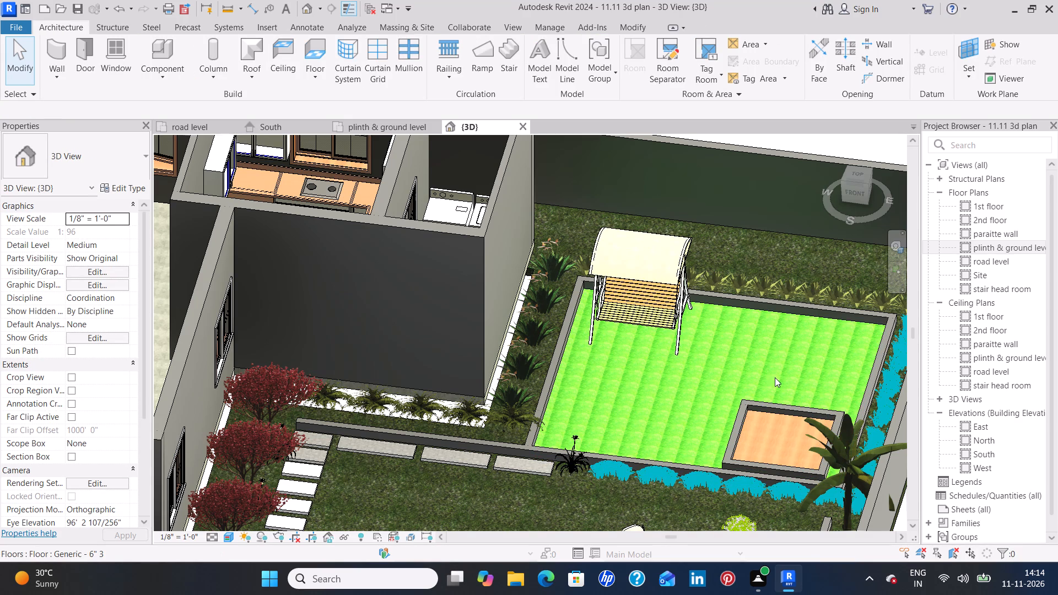
click(751, 342)
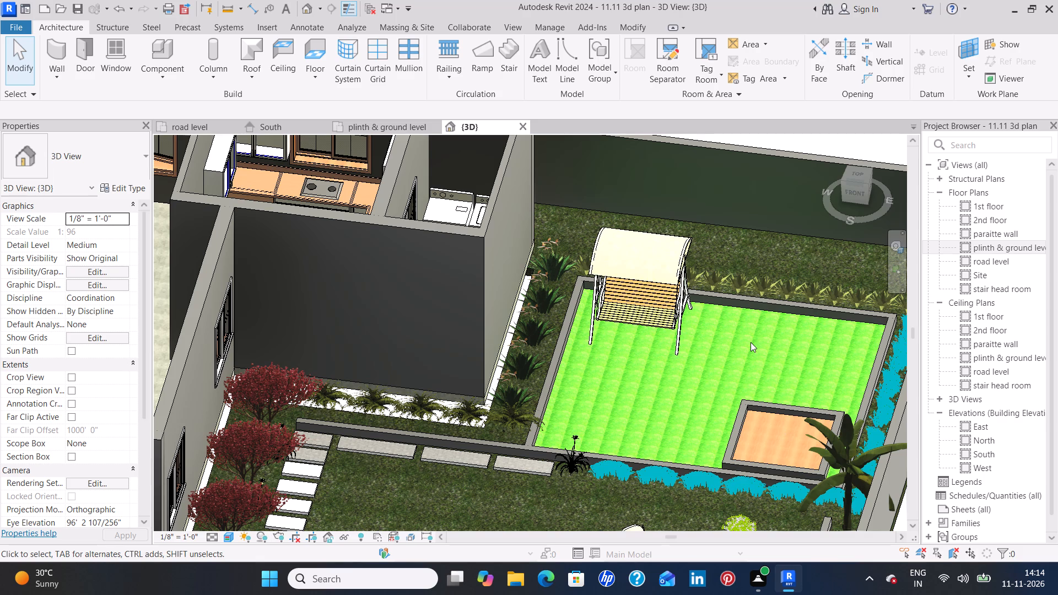
scroll(750, 375, down, 3)
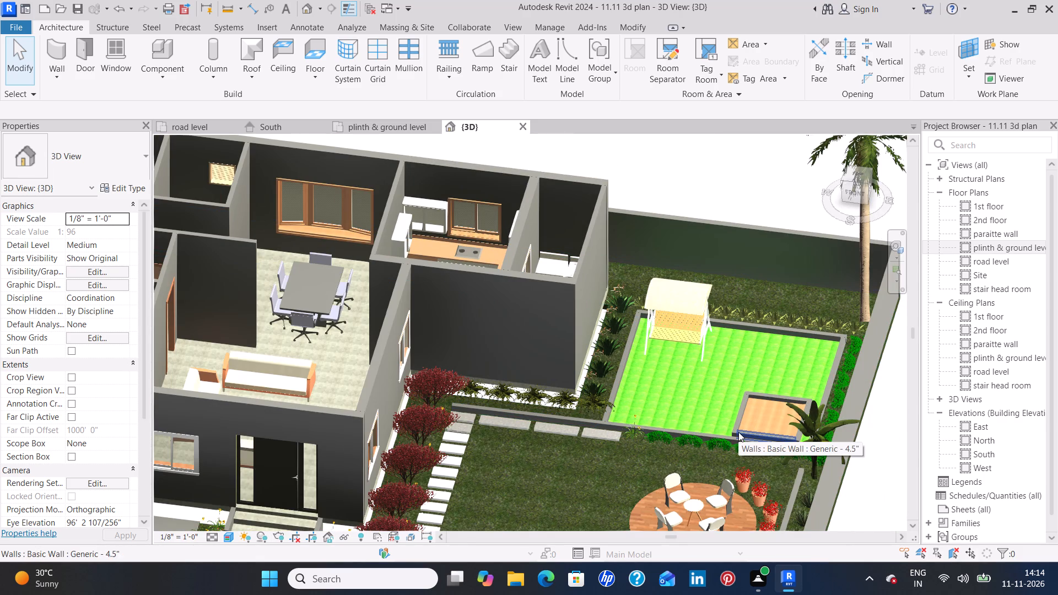
Examine the play area with its swing and square pit, and the lawn and entrance around it, in the 3D view.
scroll(737, 428, down, 2)
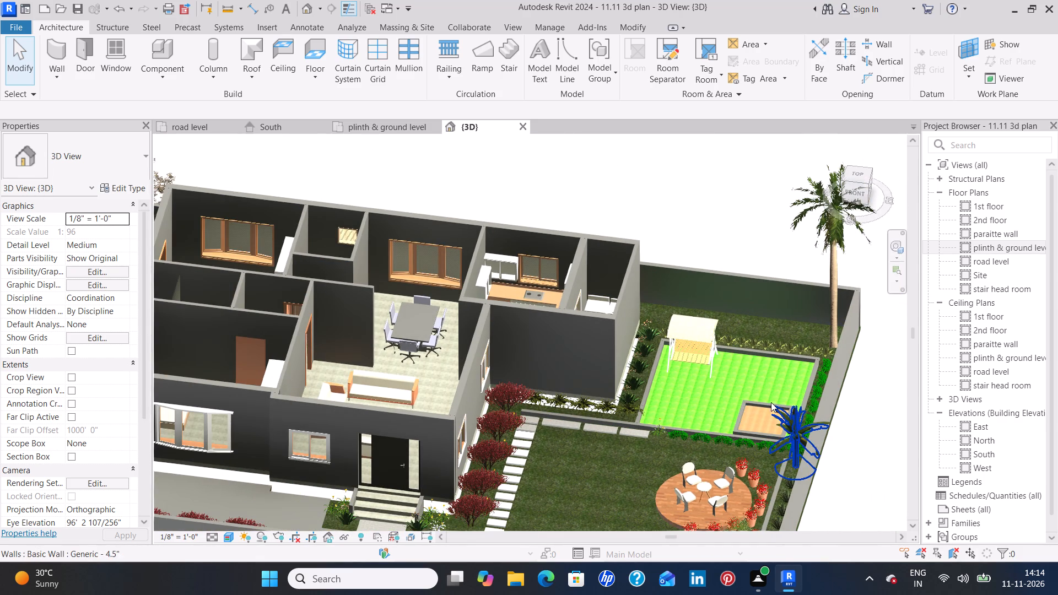
scroll(771, 402, up, 8)
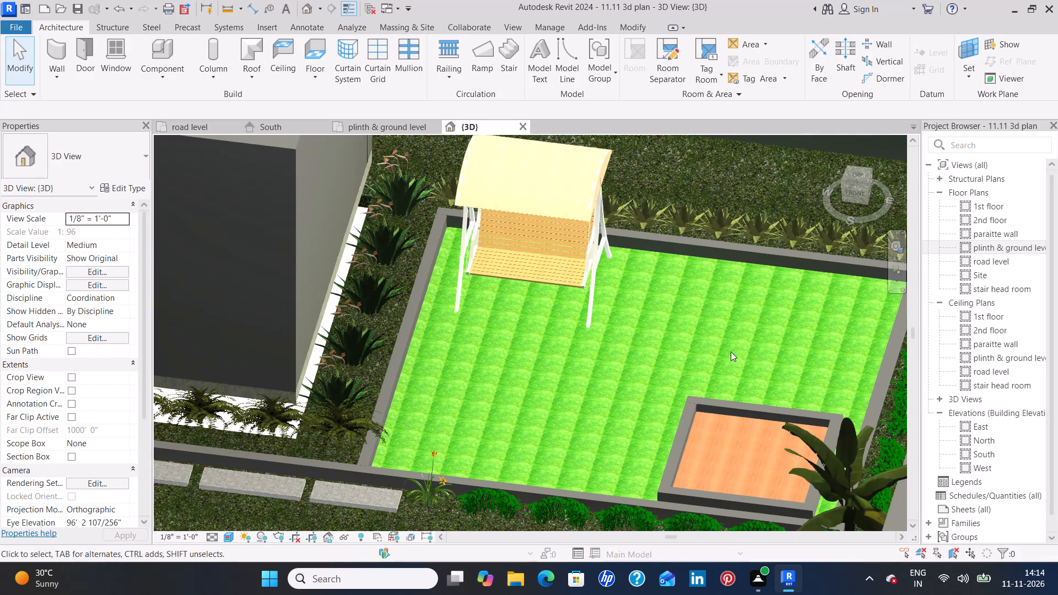
scroll(634, 360, down, 2)
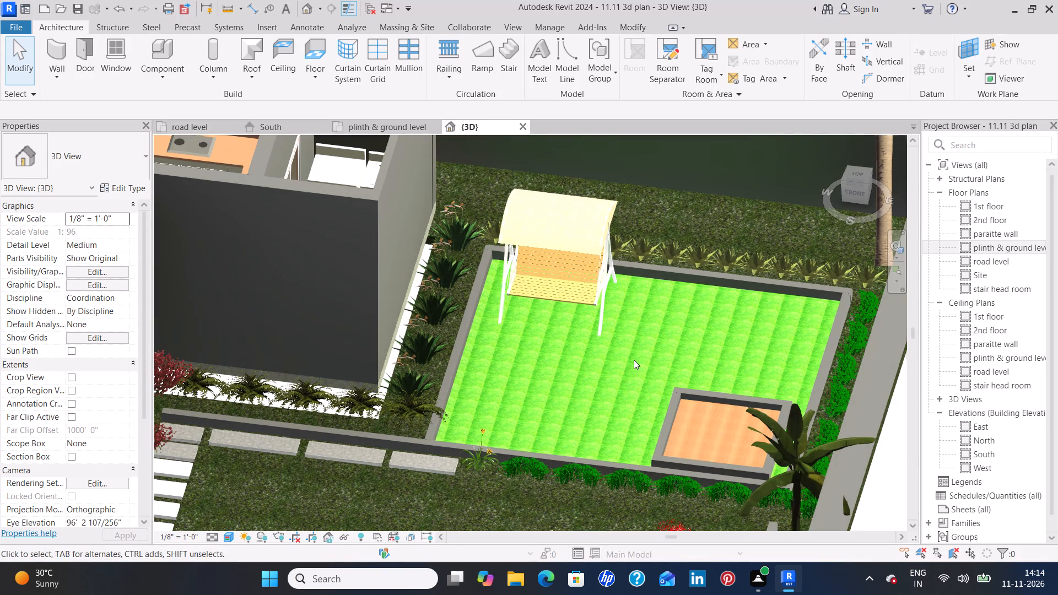
scroll(744, 350, down, 2)
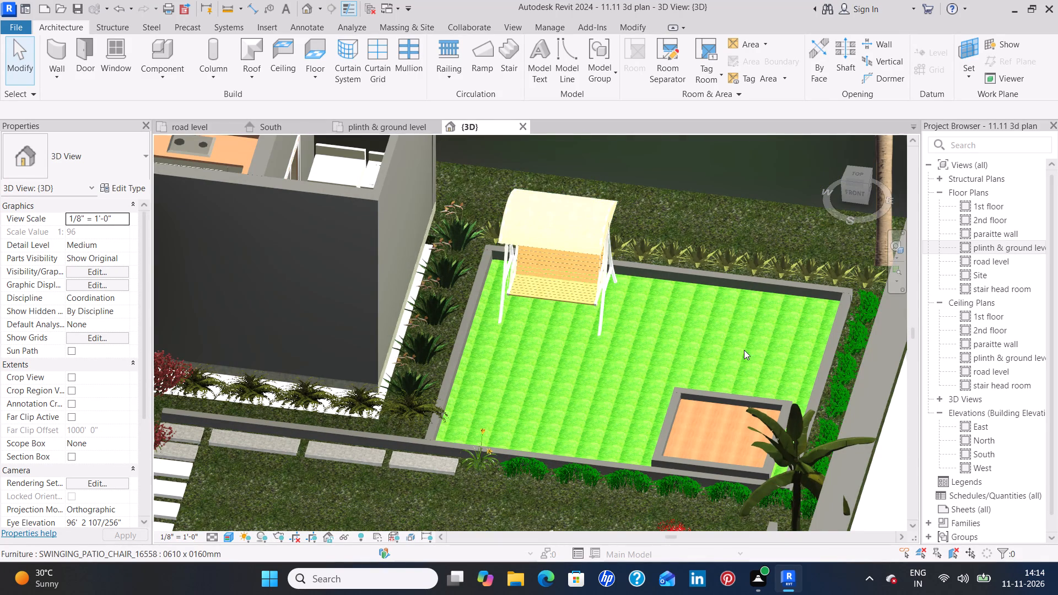
scroll(744, 350, down, 1)
middle_drag(595, 401, 705, 270)
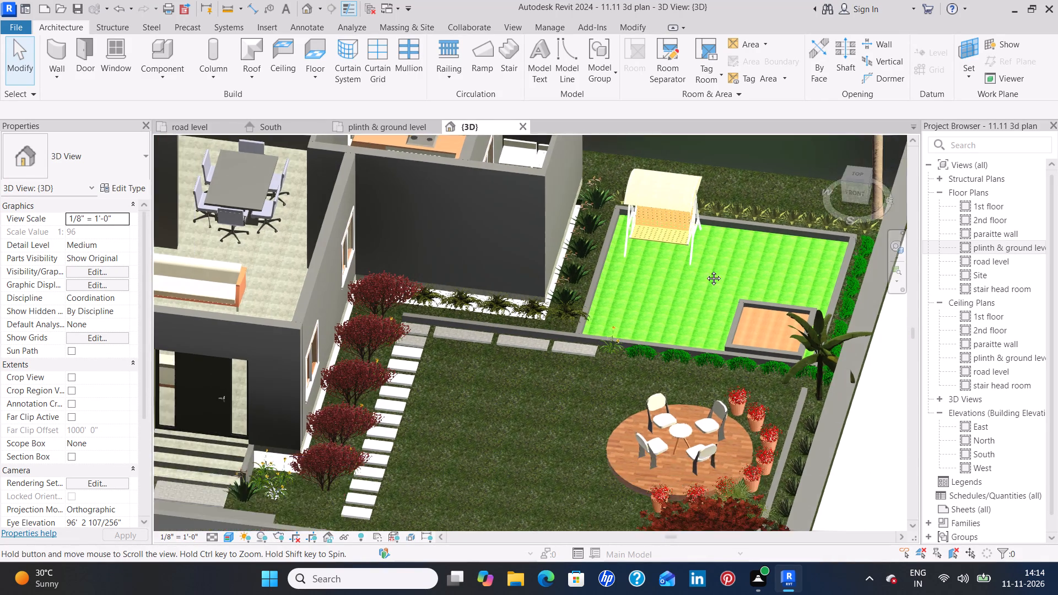
middle_drag(665, 429, 752, 355)
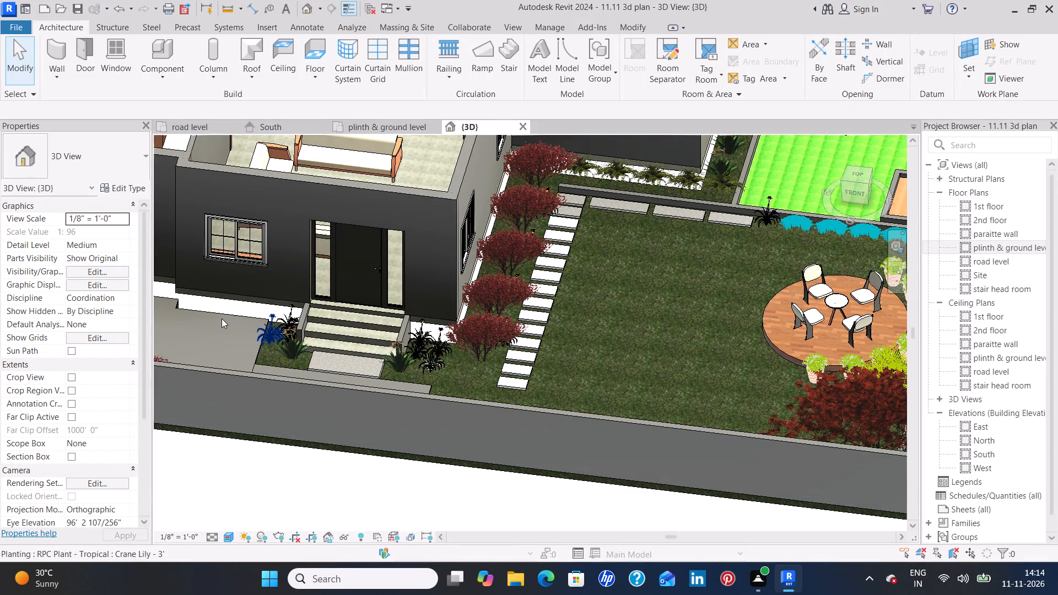
Load the RPC Tree - Conifer family from the US library's Planting folder for component placement.
click(158, 45)
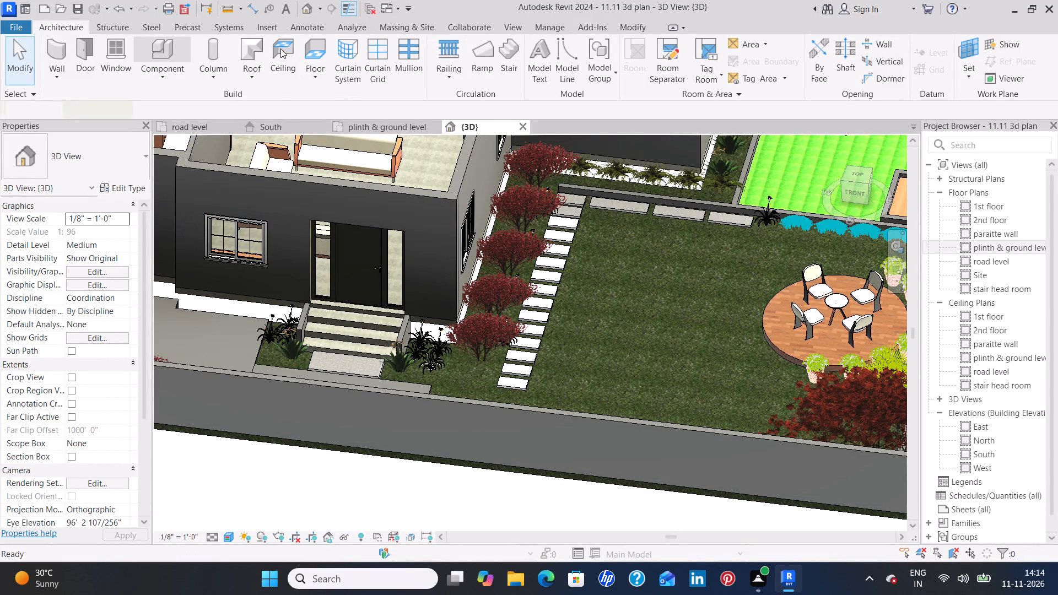
click(603, 58)
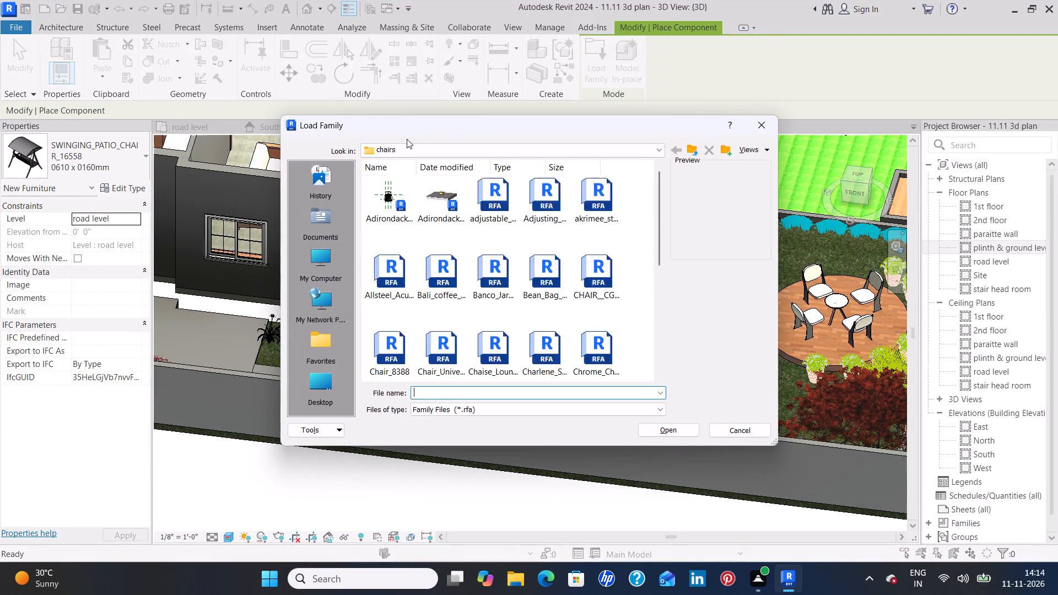
click(596, 149)
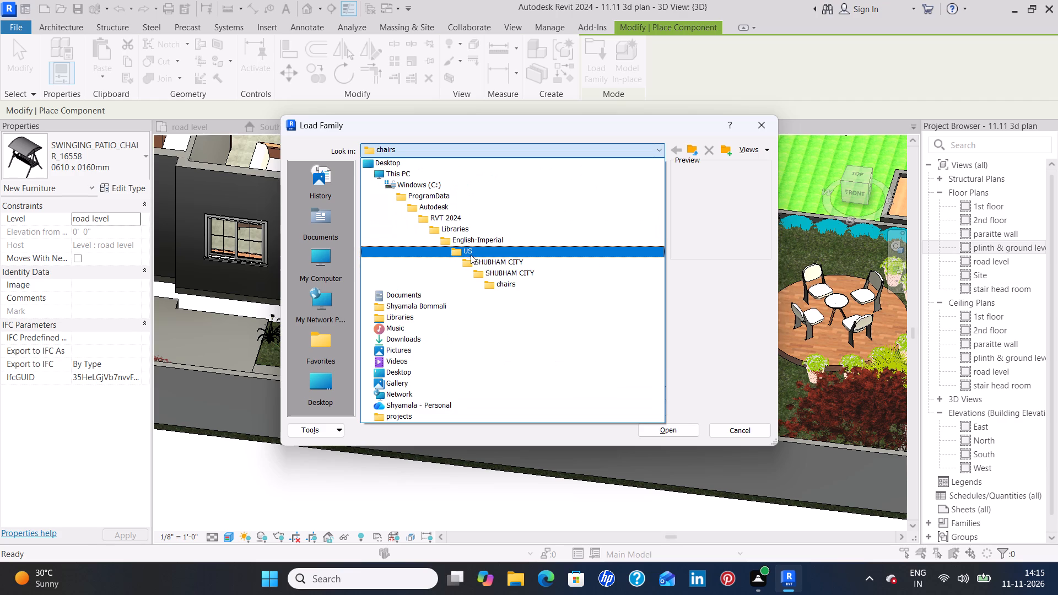
click(473, 253)
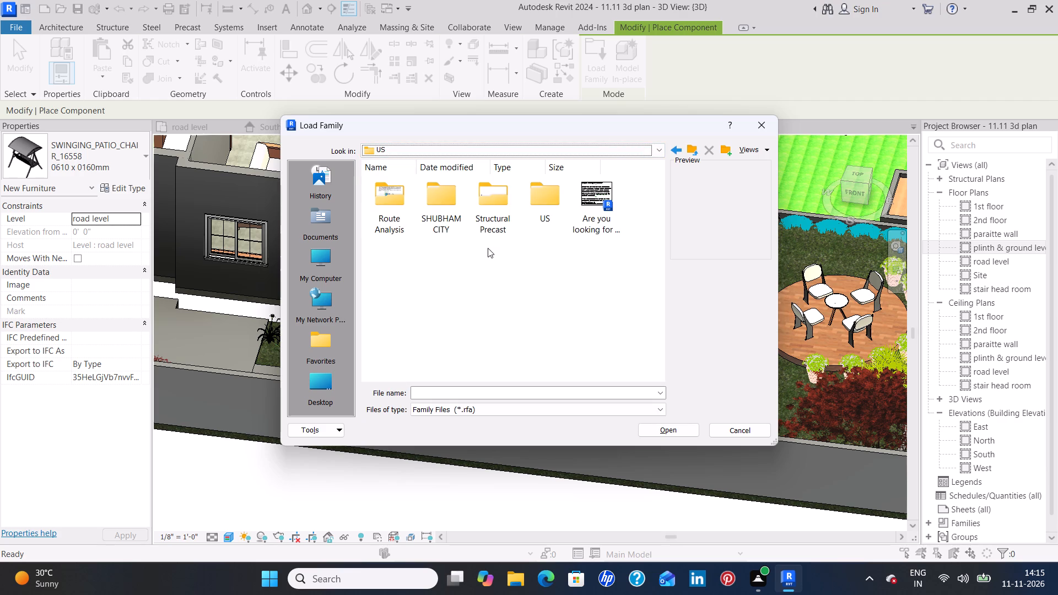
double_click(535, 209)
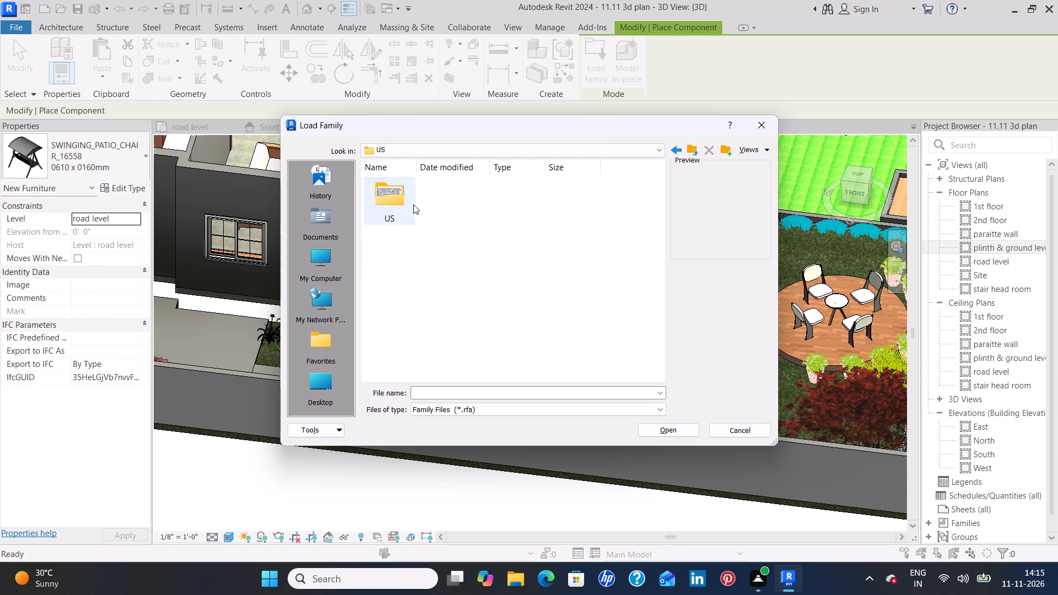
double_click(393, 197)
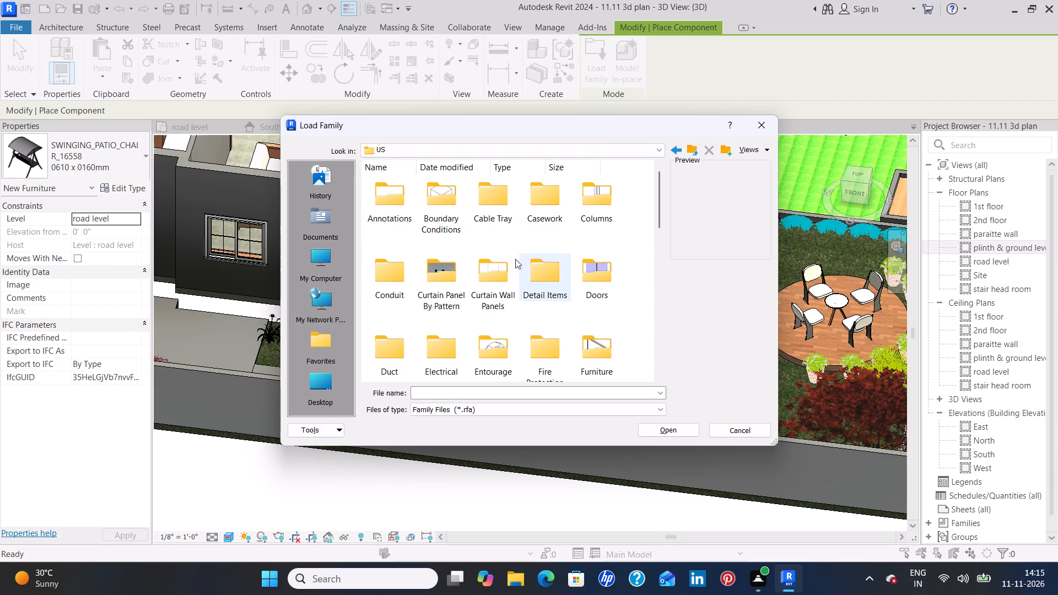
scroll(498, 321, down, 2)
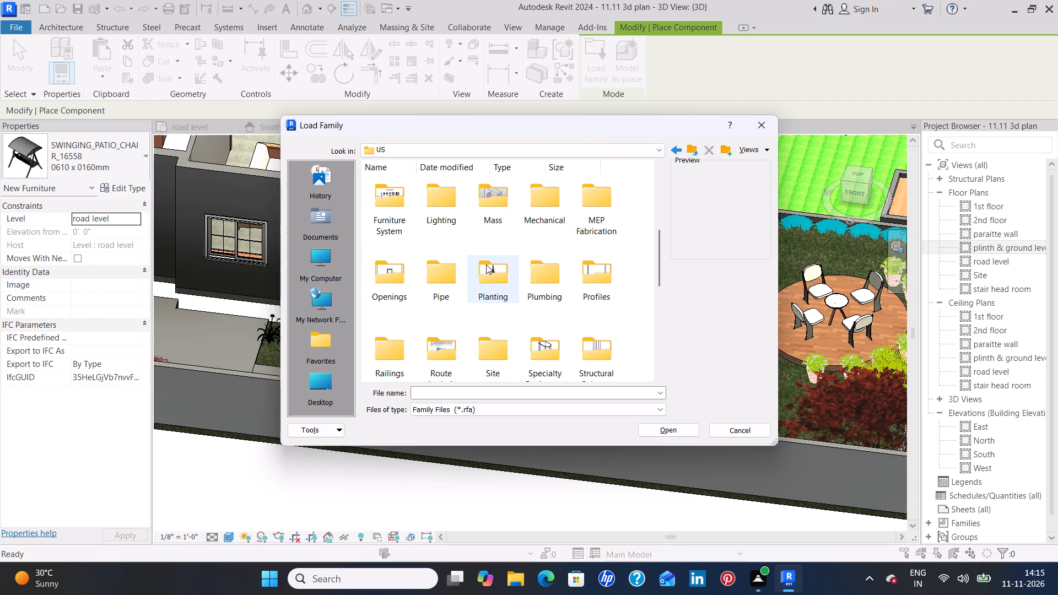
double_click(486, 264)
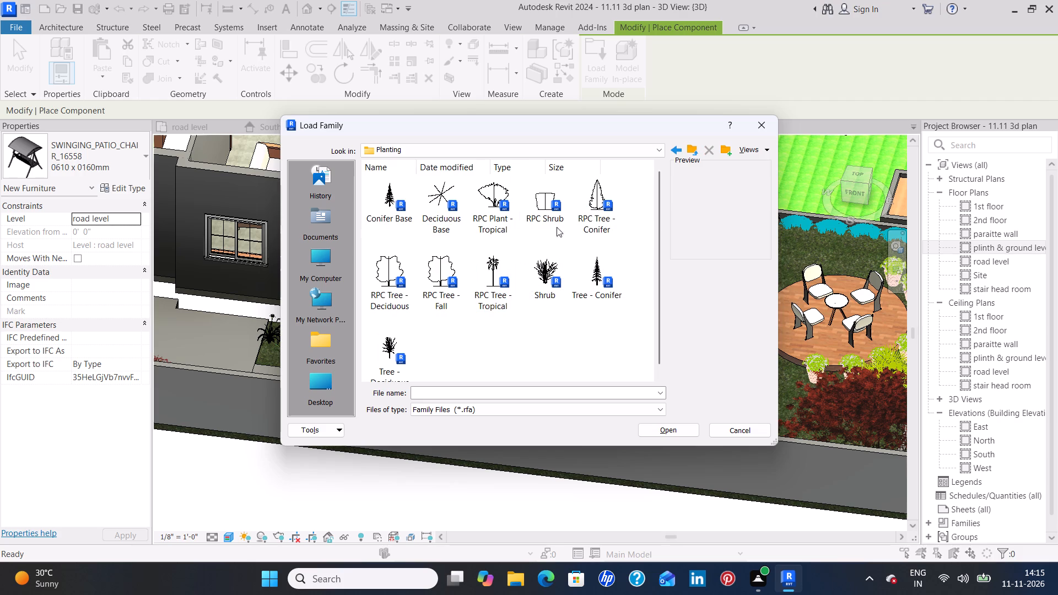
click(598, 223)
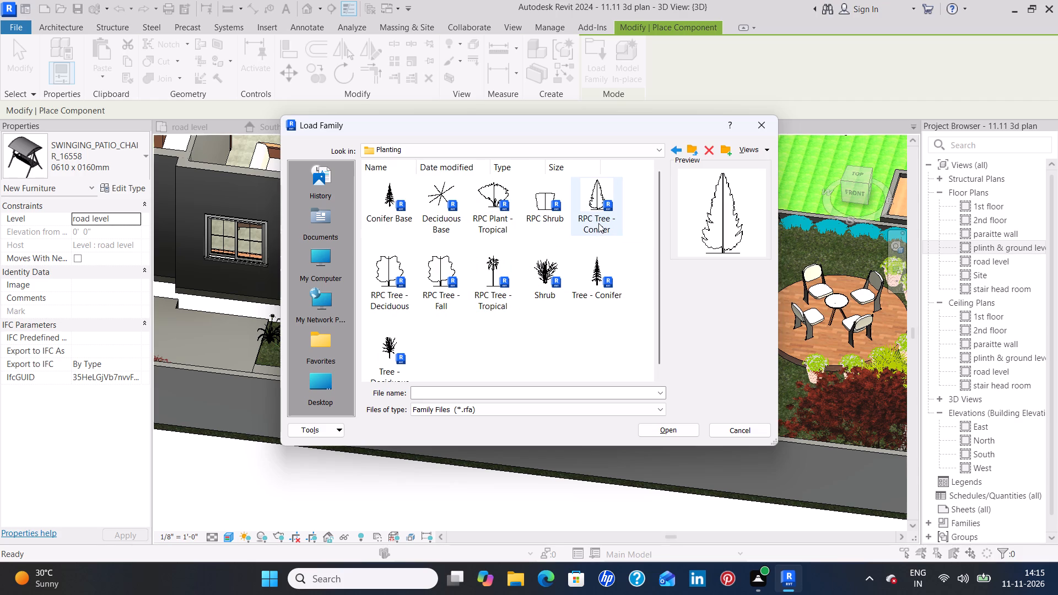
click(650, 428)
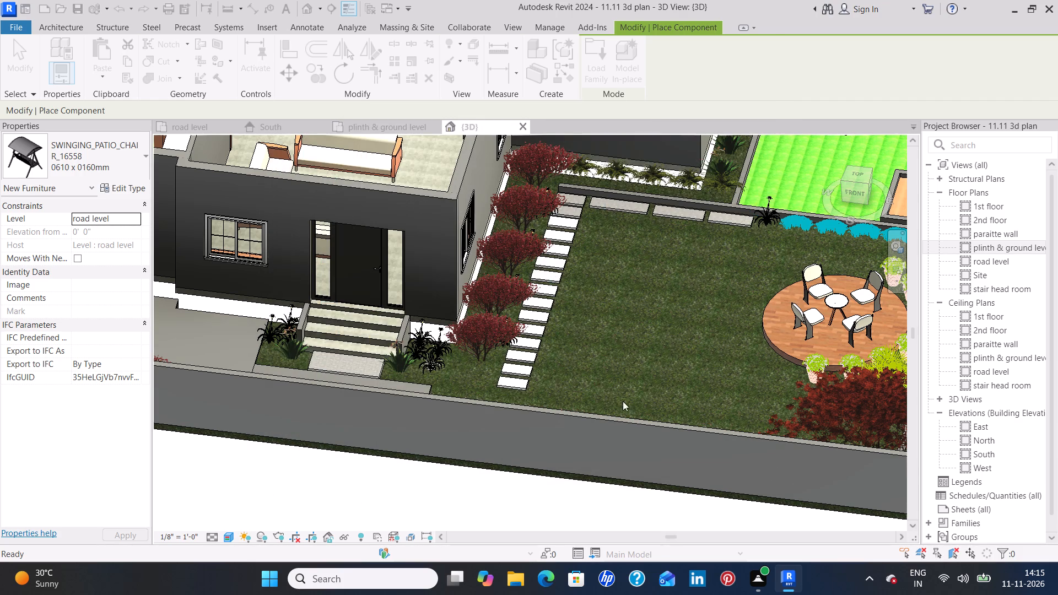
Look through the conifer, deciduous, fall and tropical tree types and choose RPC Tree - Deciduous Japanese Cherry - 15' as the component type.
click(137, 166)
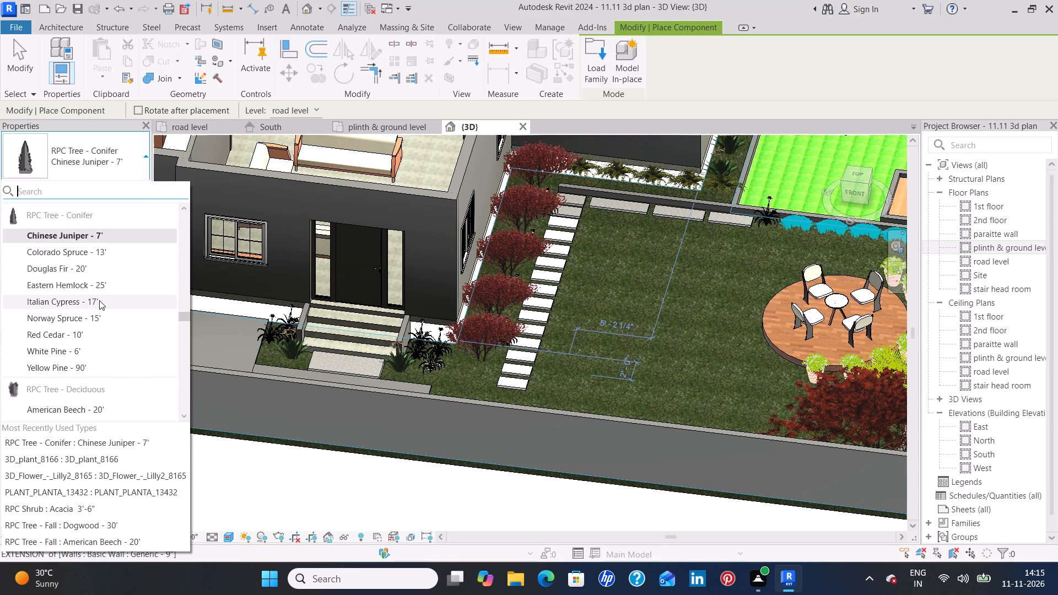
scroll(98, 303, down, 1)
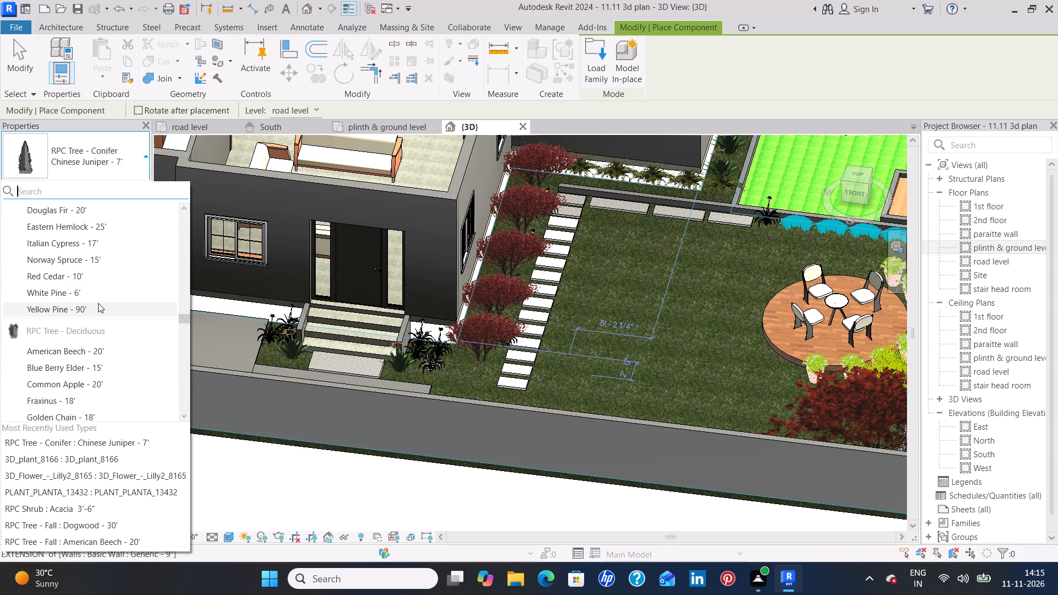
scroll(98, 304, down, 1)
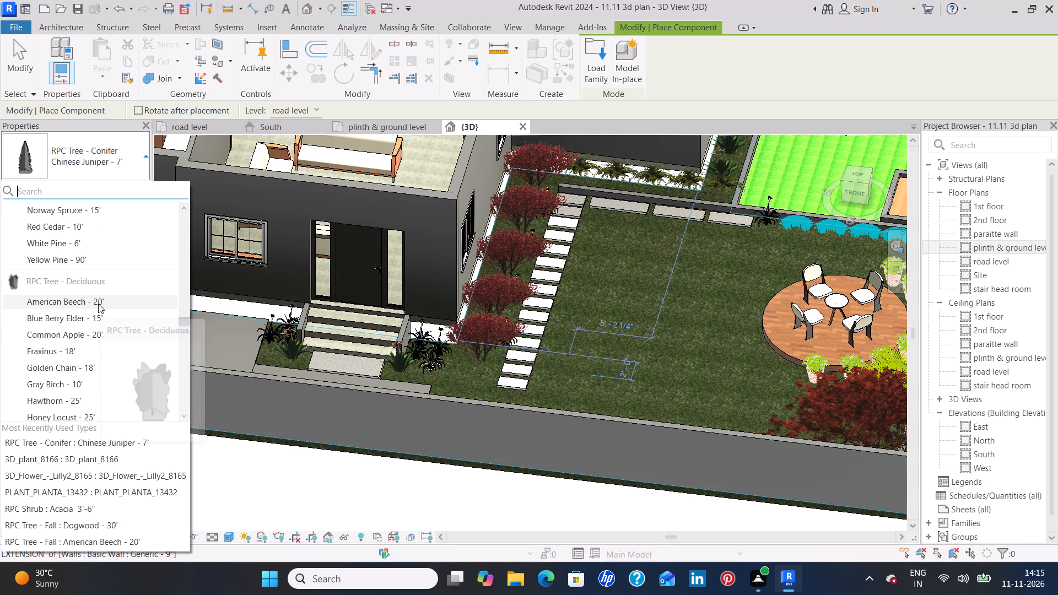
scroll(98, 304, down, 2)
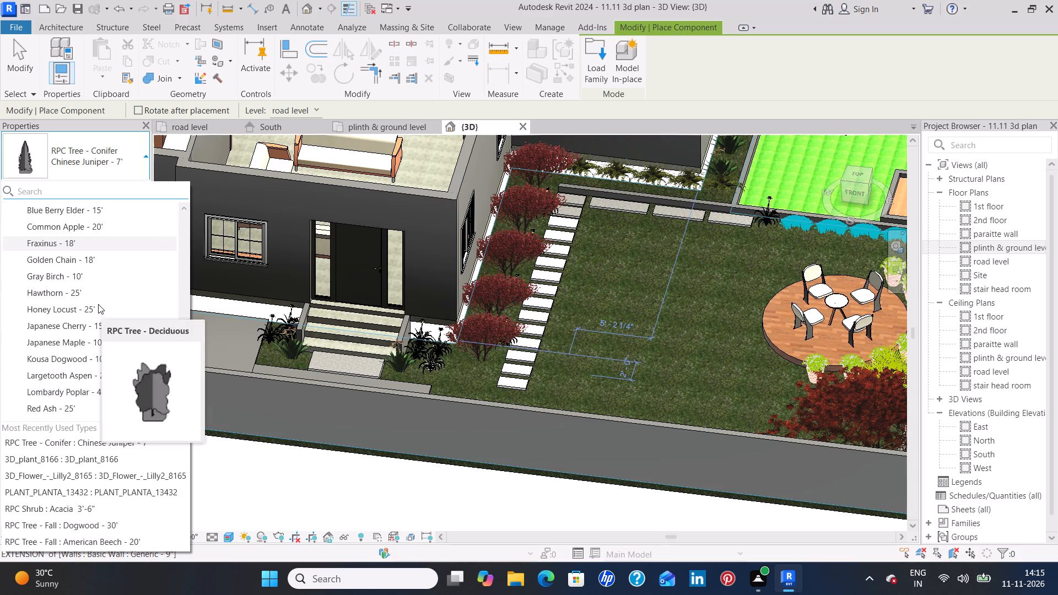
scroll(98, 304, down, 1)
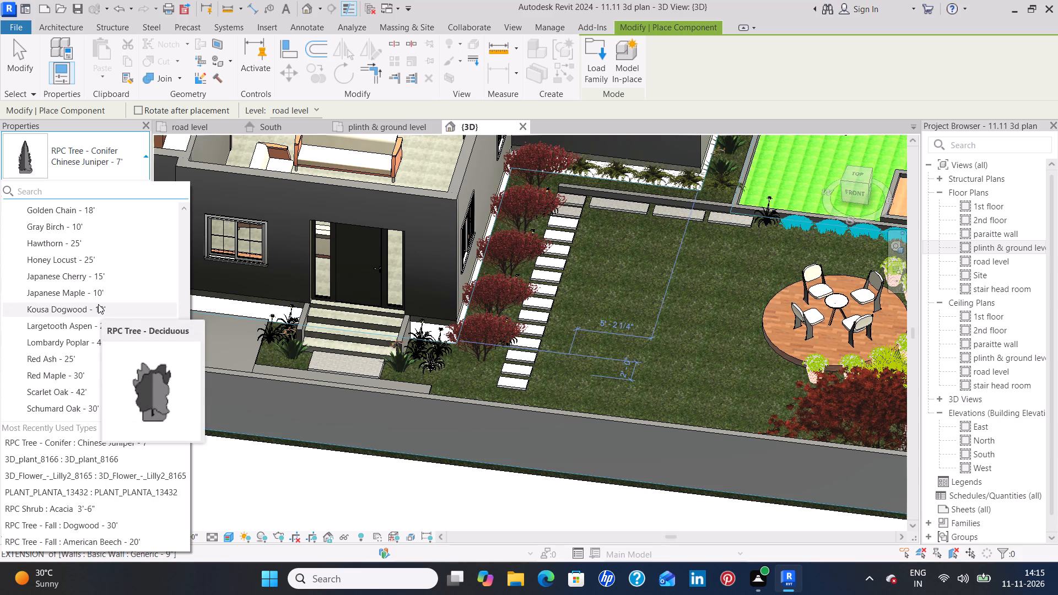
scroll(98, 304, down, 2)
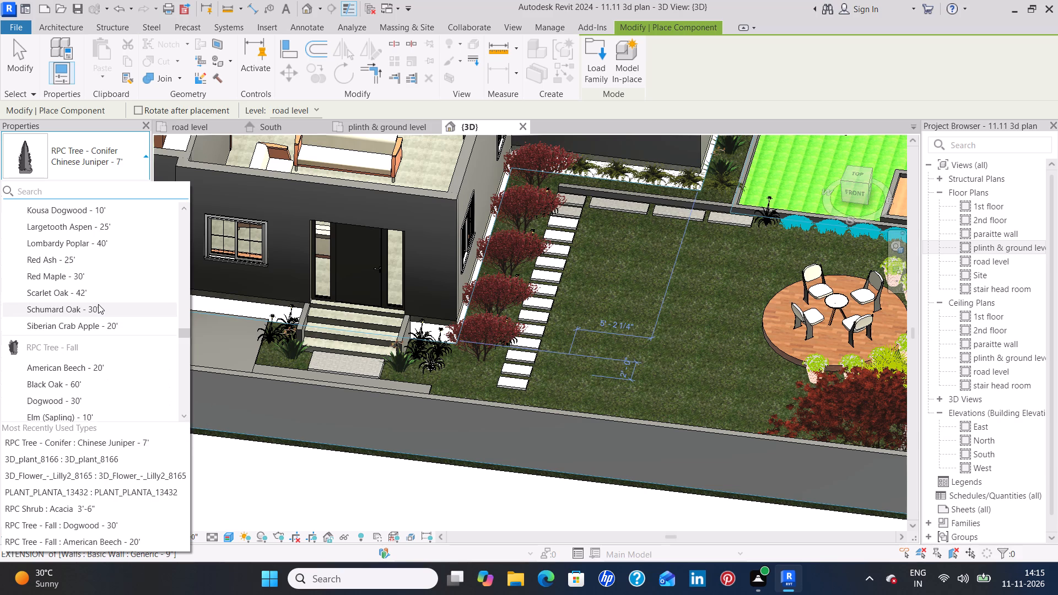
scroll(98, 304, down, 2)
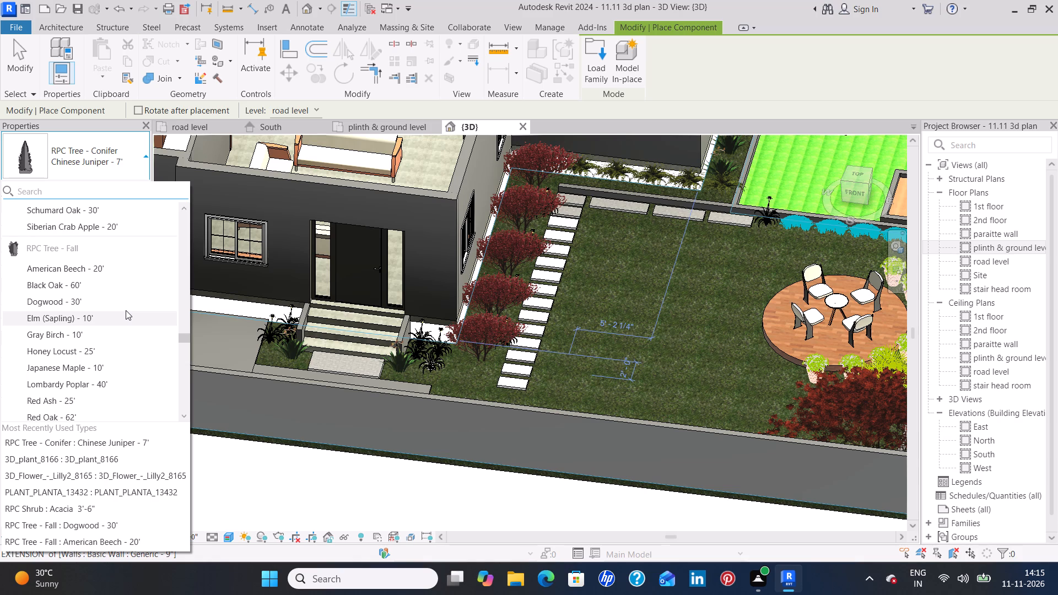
scroll(154, 302, down, 1)
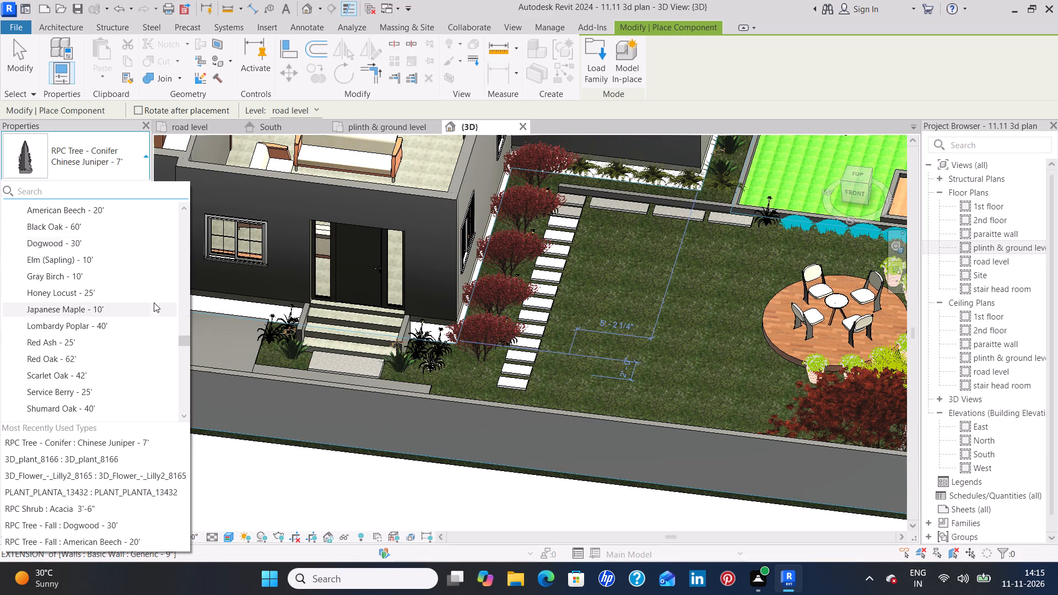
scroll(154, 302, down, 3)
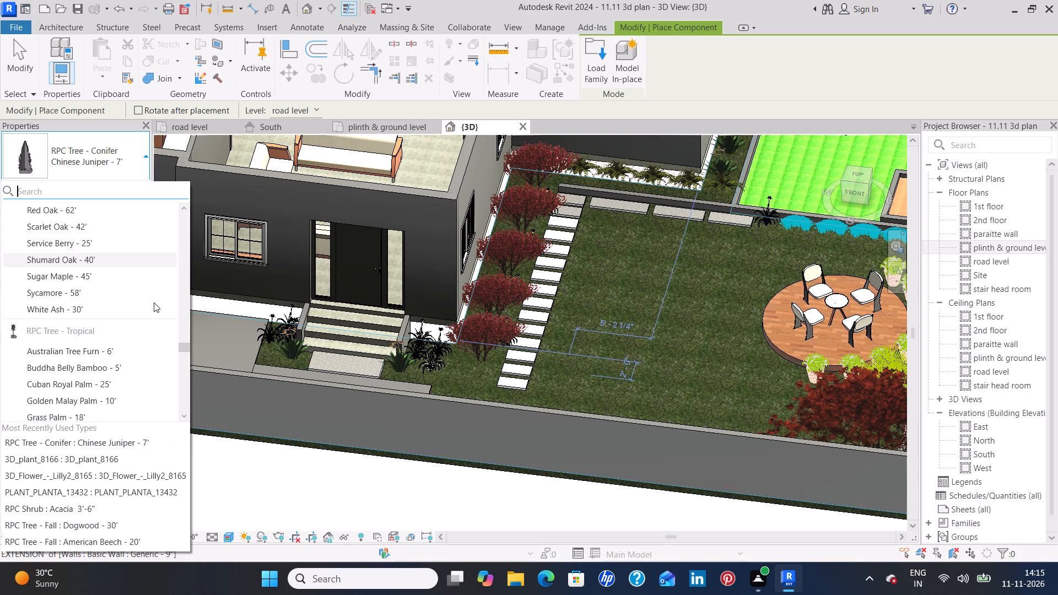
scroll(154, 302, down, 3)
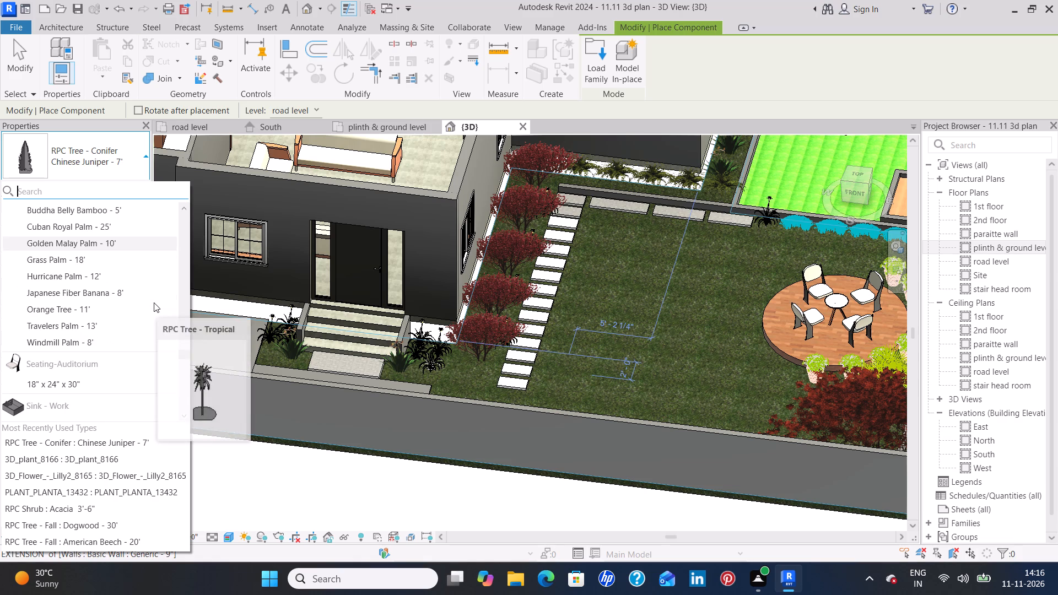
scroll(154, 302, down, 1)
scroll(154, 302, up, 1)
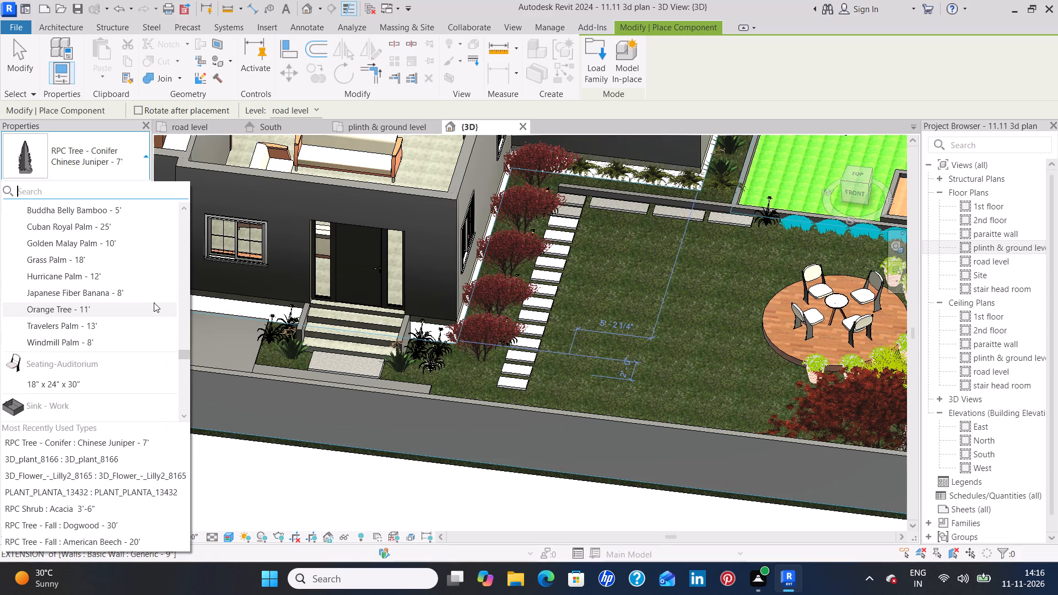
scroll(154, 302, up, 2)
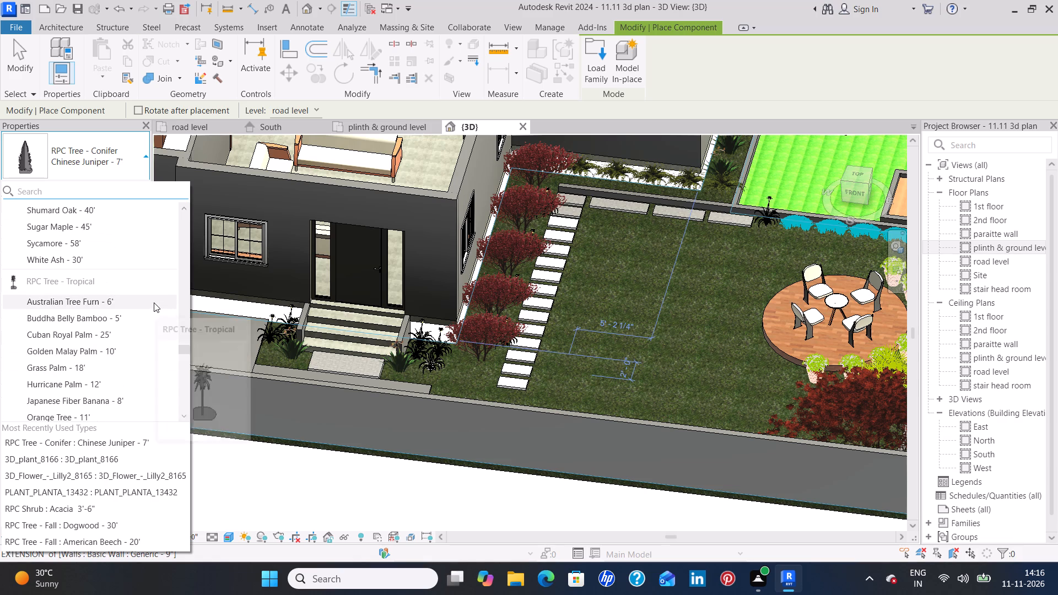
scroll(154, 302, up, 4)
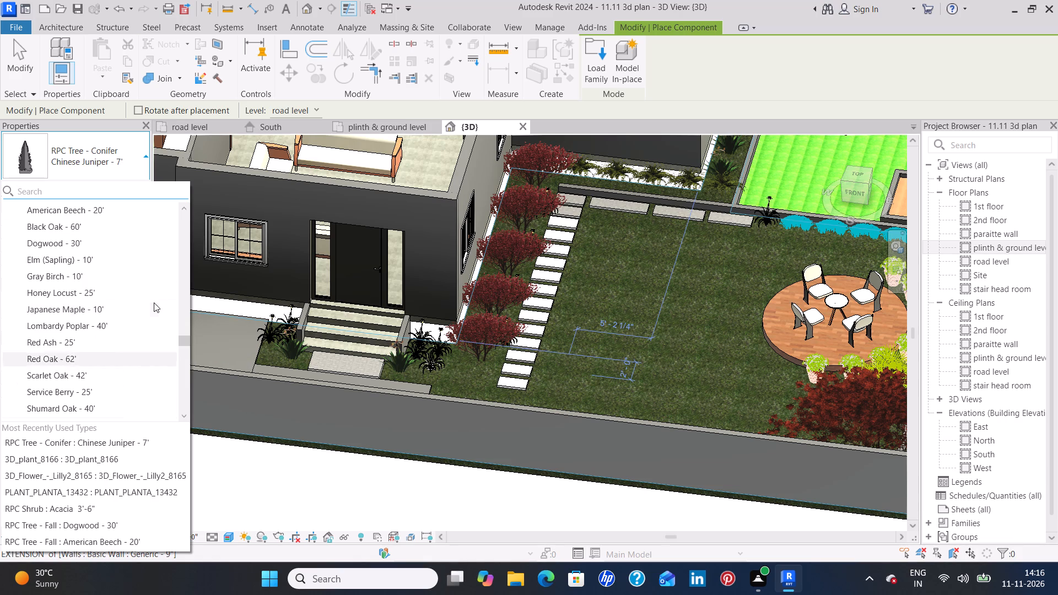
scroll(154, 302, up, 3)
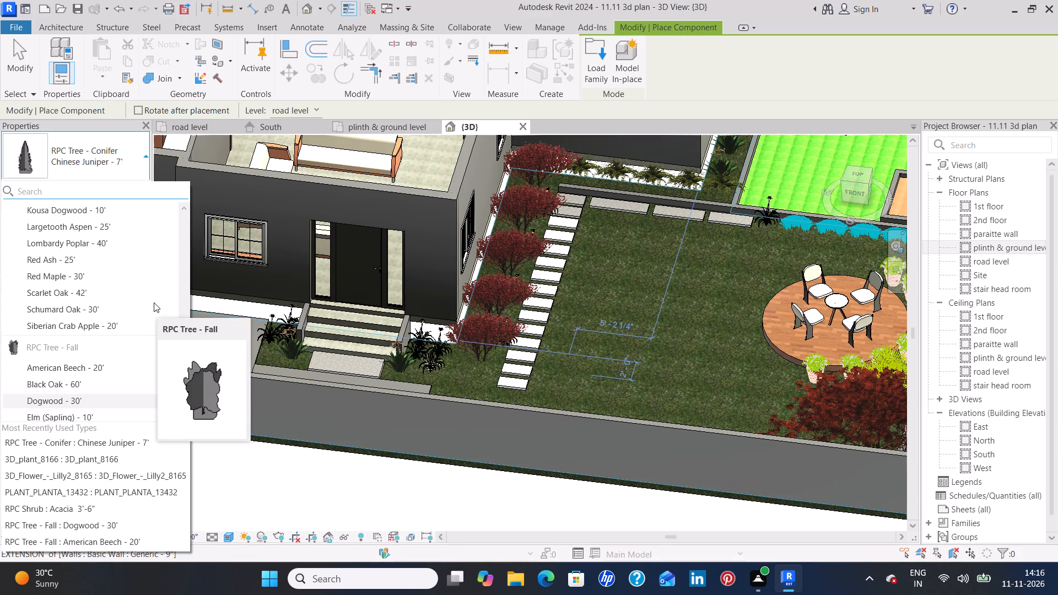
scroll(154, 302, up, 1)
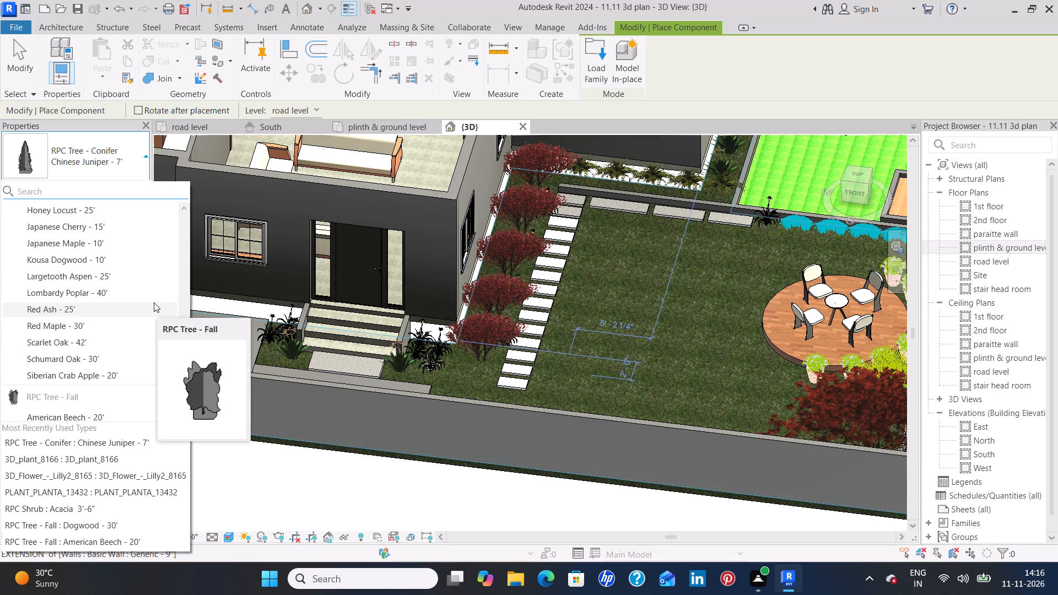
click(134, 225)
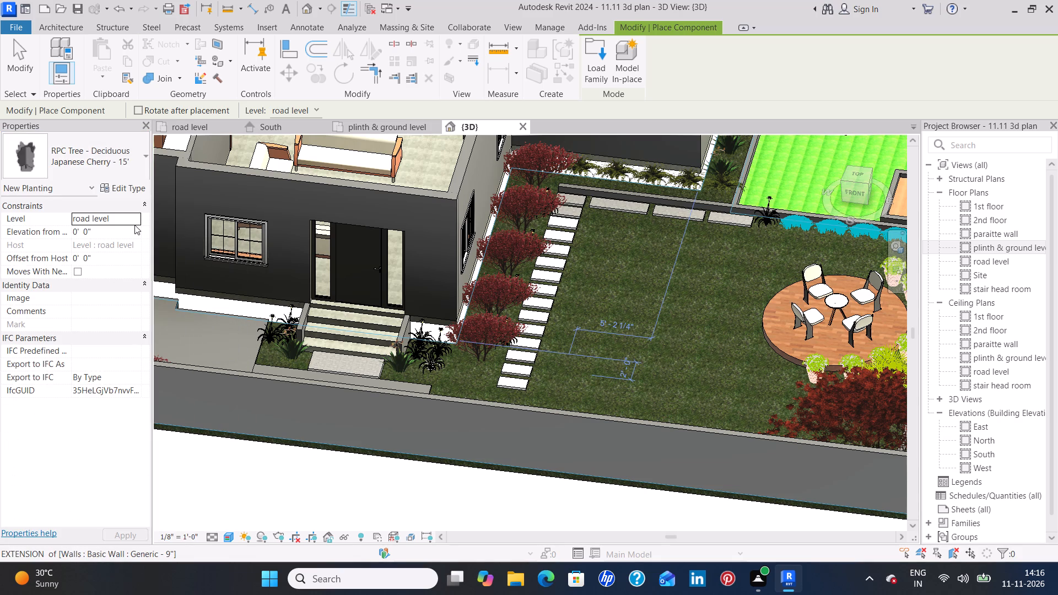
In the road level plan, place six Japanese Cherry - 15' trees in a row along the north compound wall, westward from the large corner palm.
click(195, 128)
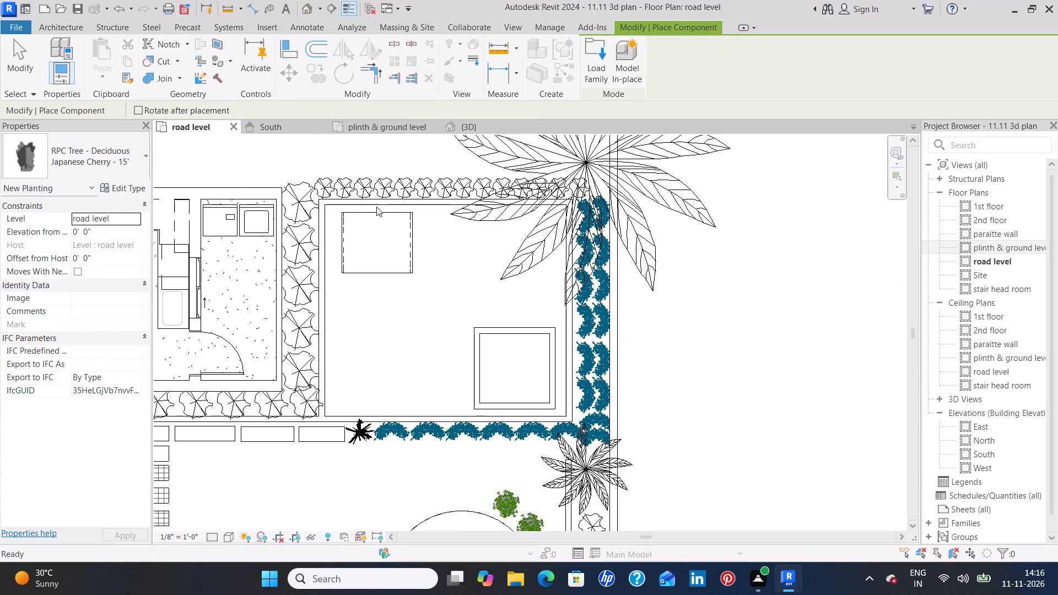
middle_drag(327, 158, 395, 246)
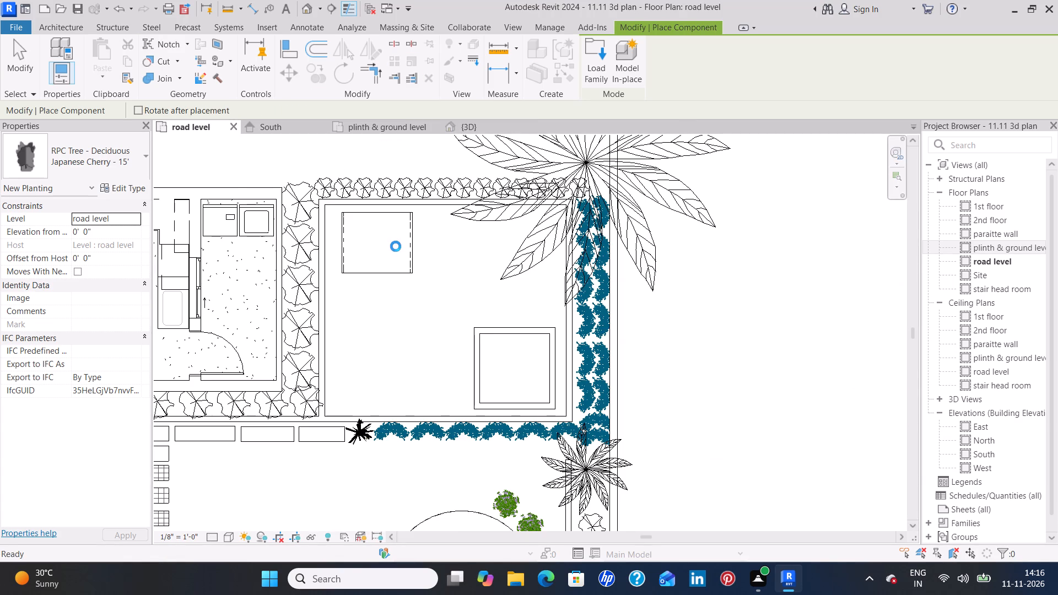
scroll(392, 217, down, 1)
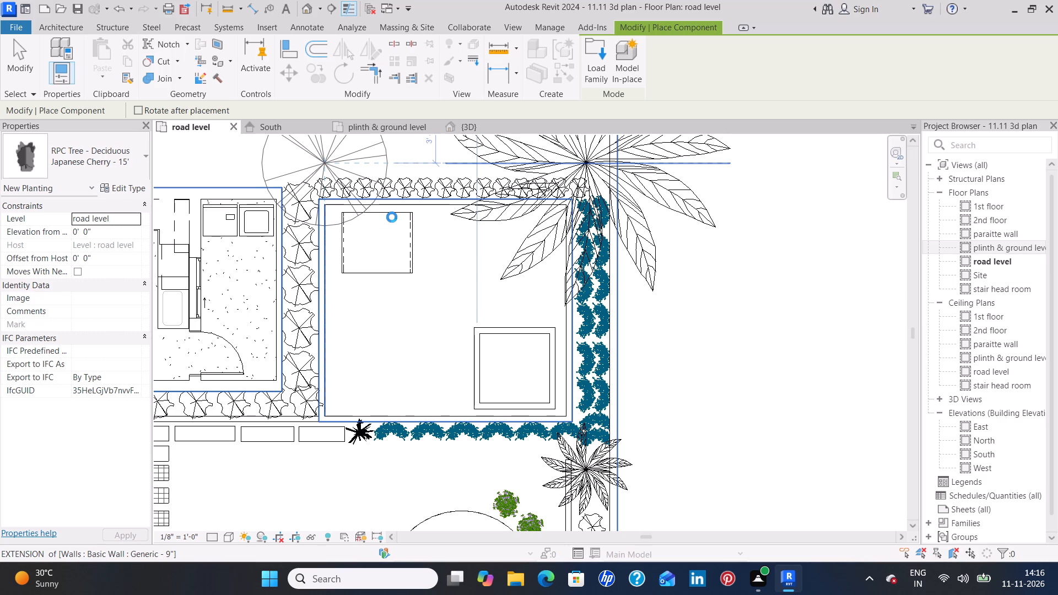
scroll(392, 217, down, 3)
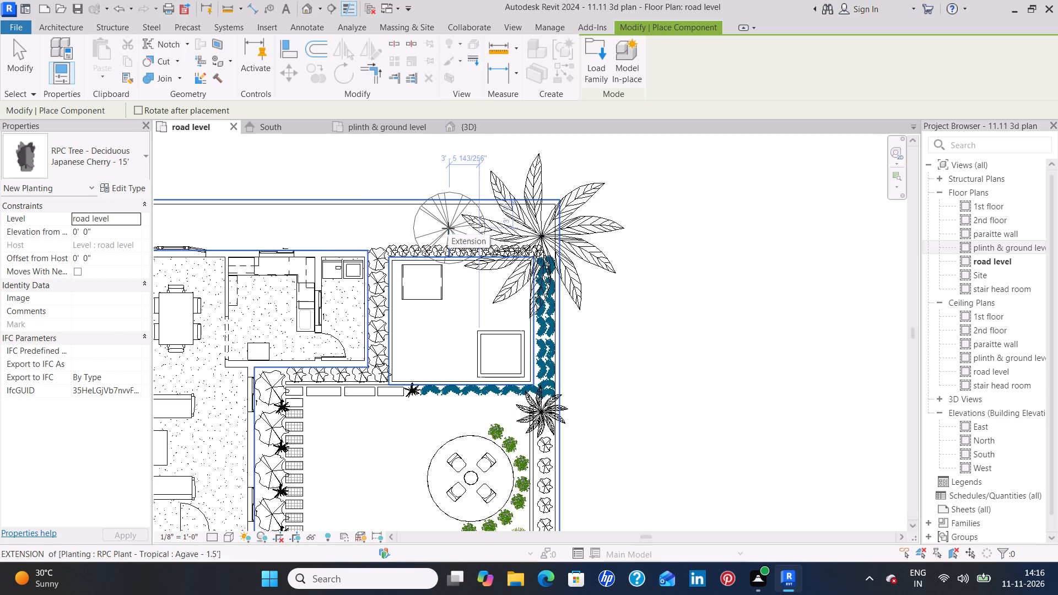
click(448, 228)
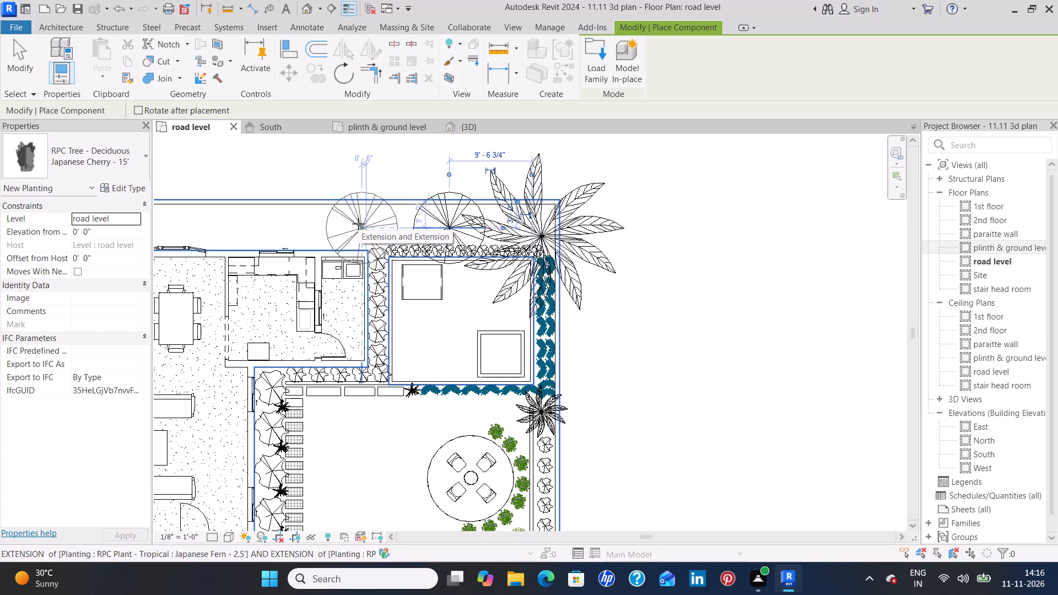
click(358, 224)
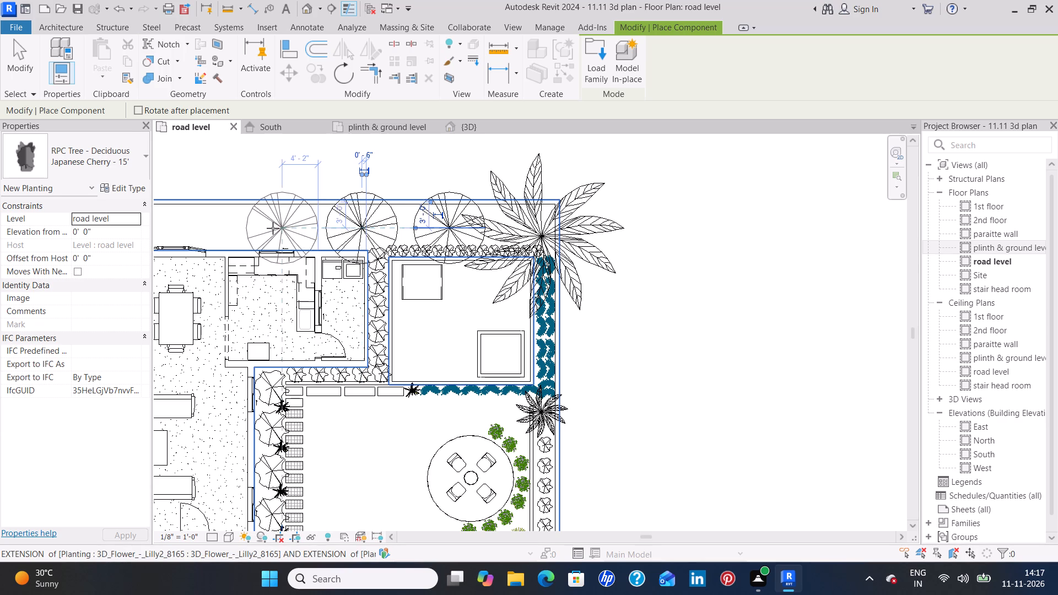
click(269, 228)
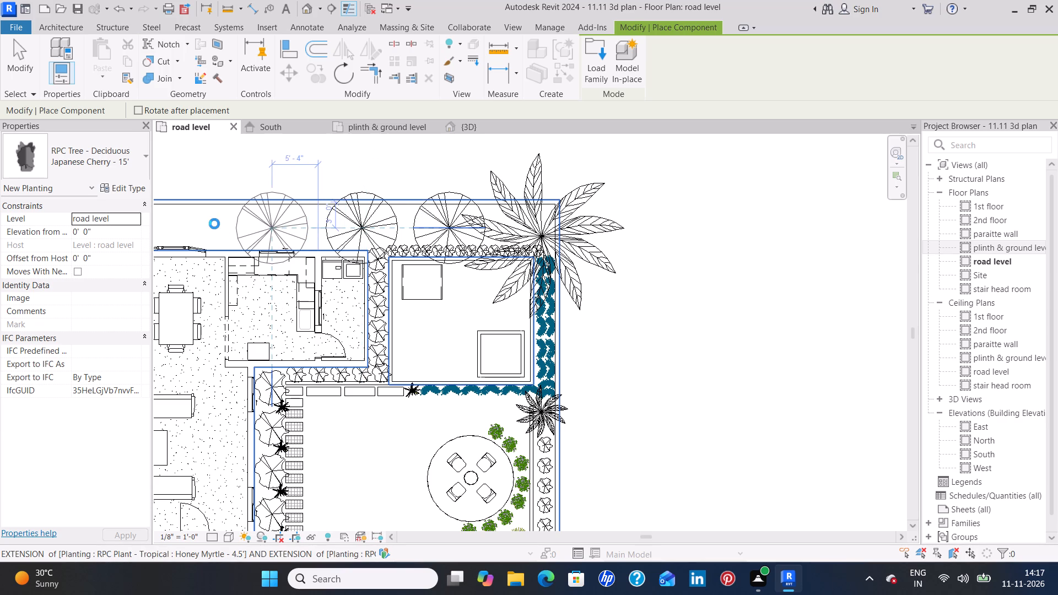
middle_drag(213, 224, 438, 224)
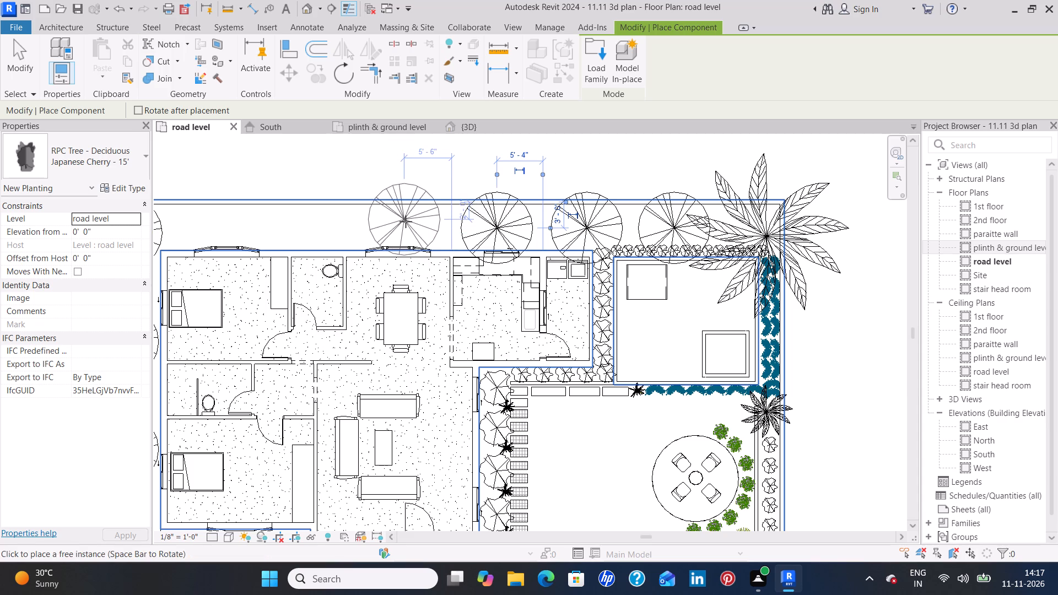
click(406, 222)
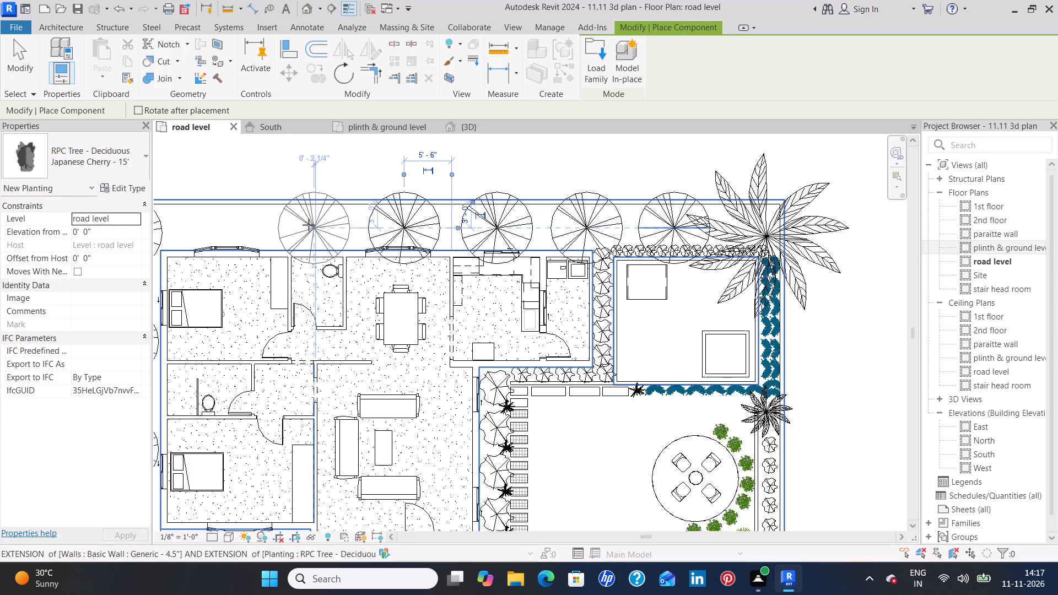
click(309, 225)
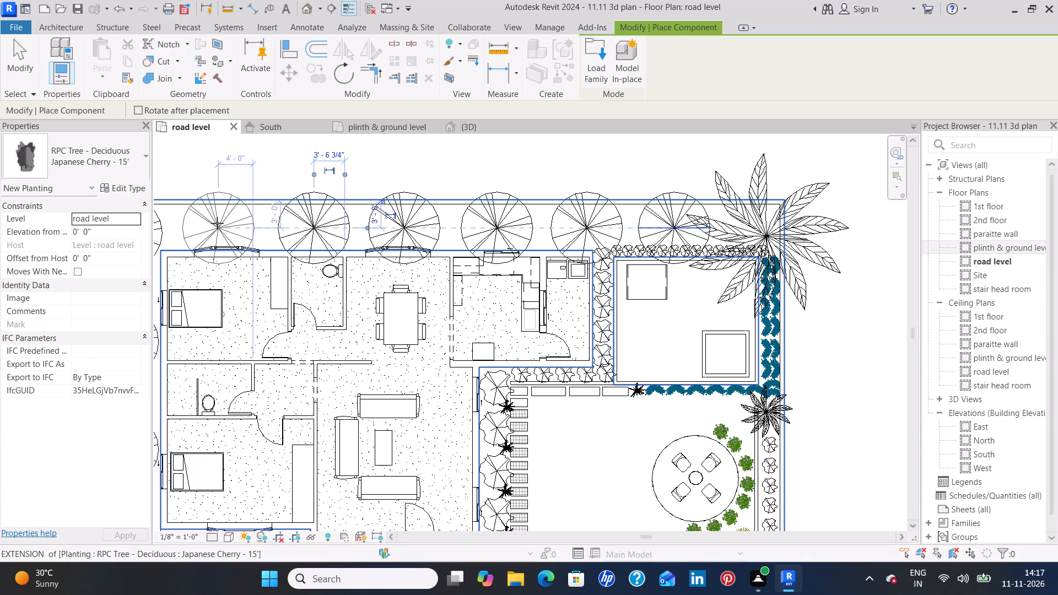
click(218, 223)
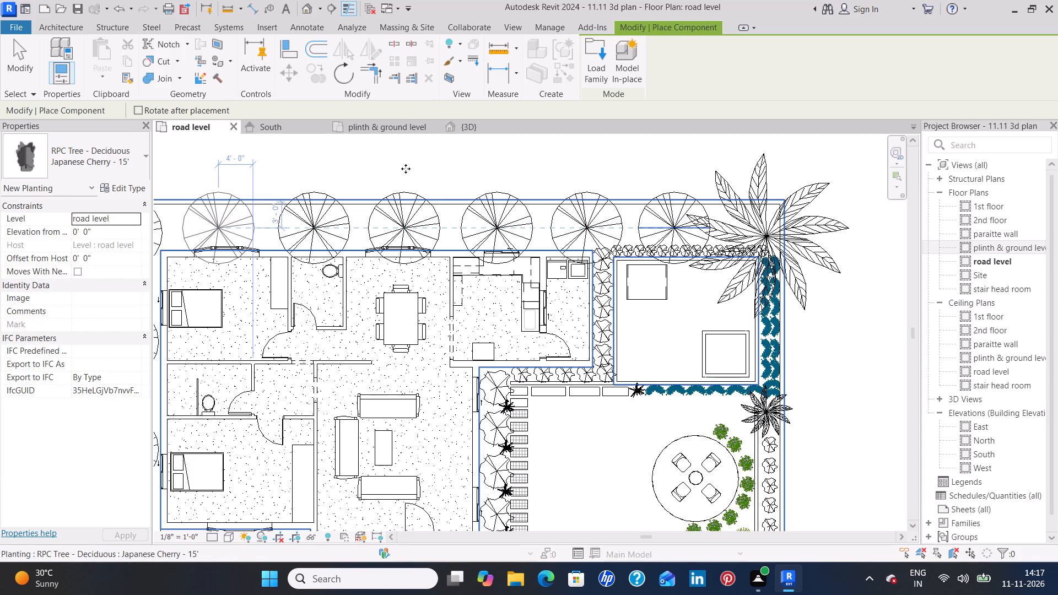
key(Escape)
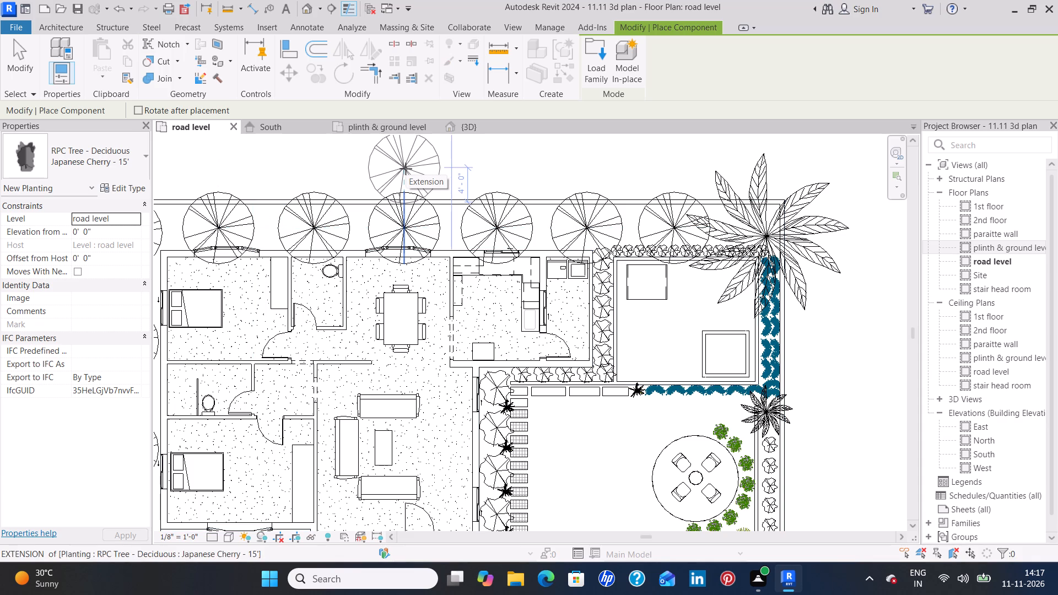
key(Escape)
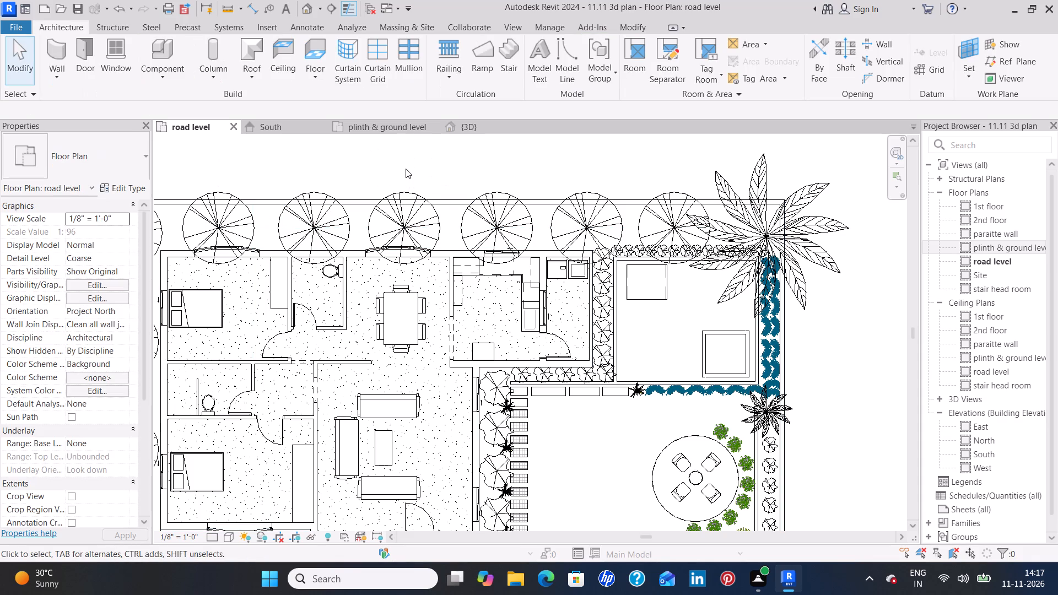
In the 3D view, delete the whole row of Japanese Cherry - 15' trees along the north compound wall, including the one at the northwest corner.
click(489, 132)
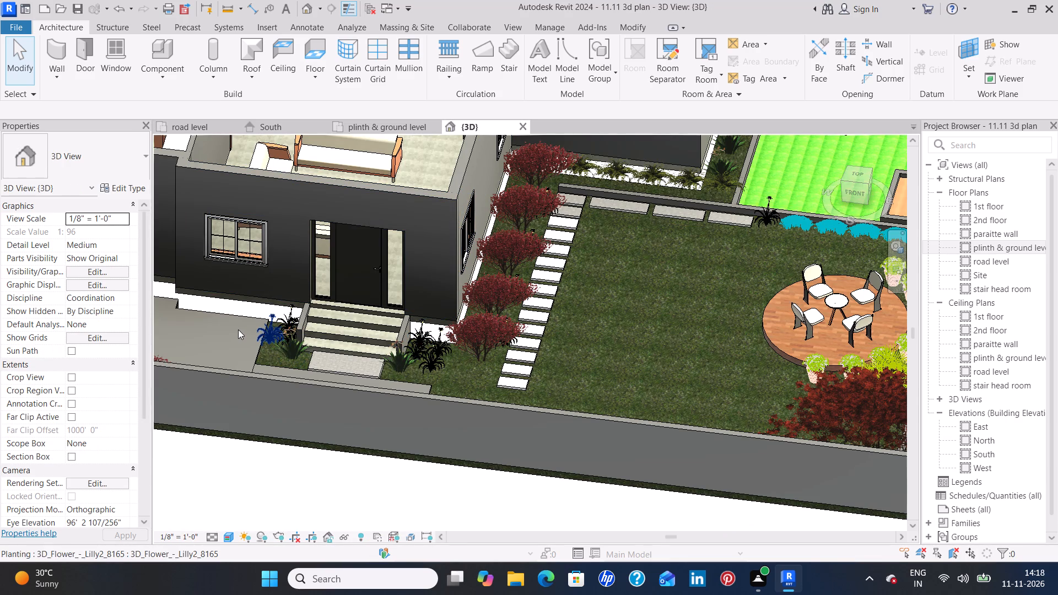
shift+middle_drag(237, 328, 383, 358)
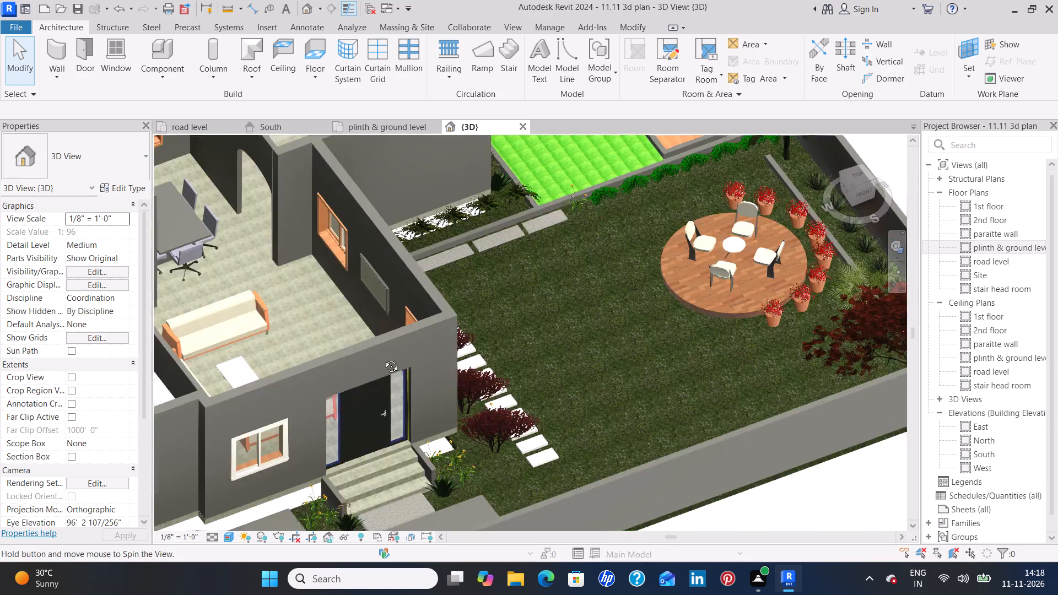
shift+middle_drag(383, 358, 456, 361)
middle_drag(459, 361, 619, 222)
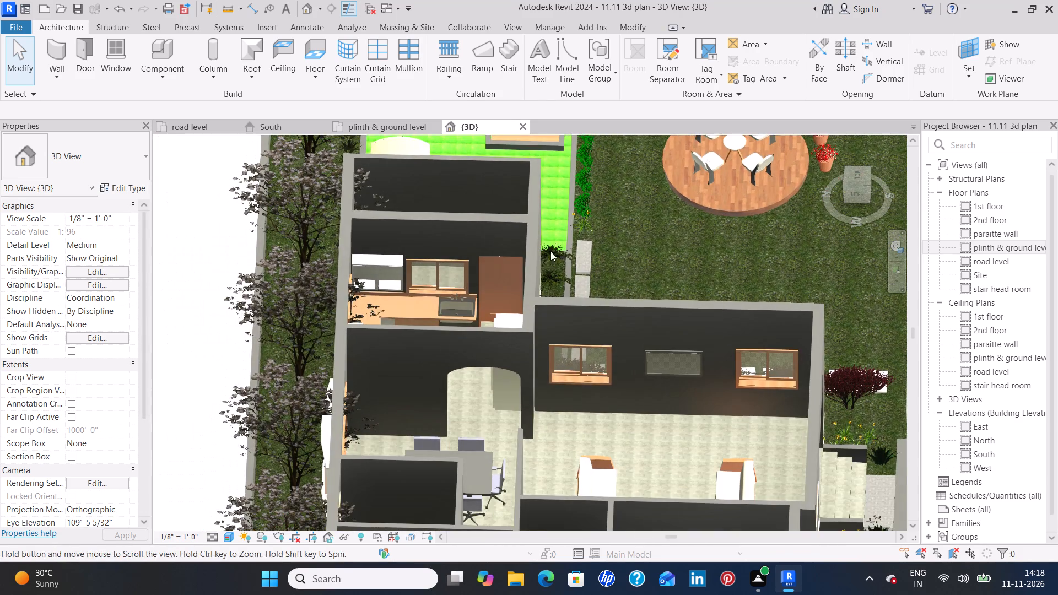
shift+middle_drag(220, 293, 246, 344)
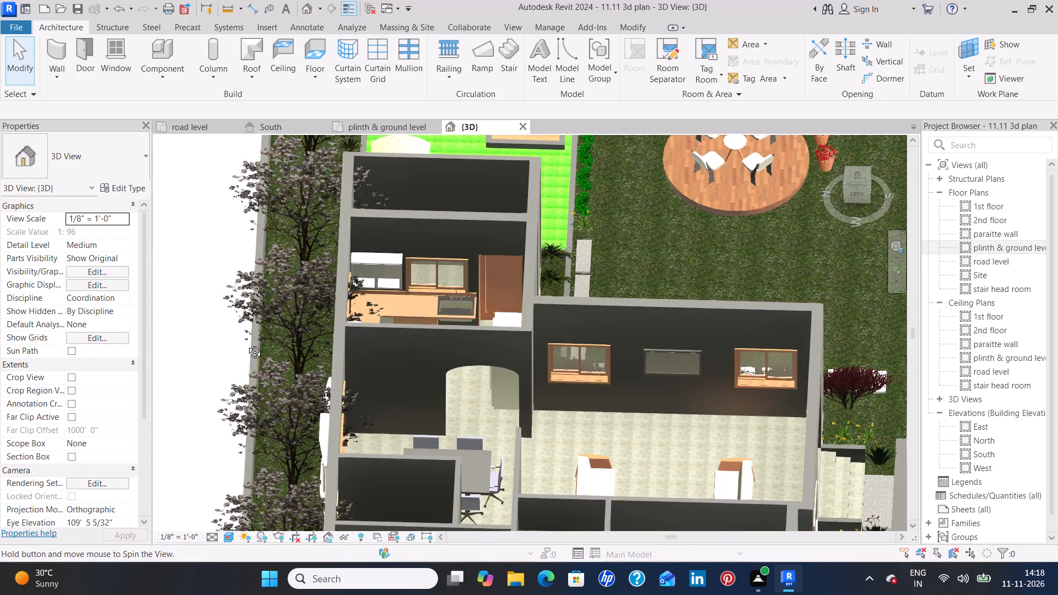
shift+middle_drag(246, 344, 261, 177)
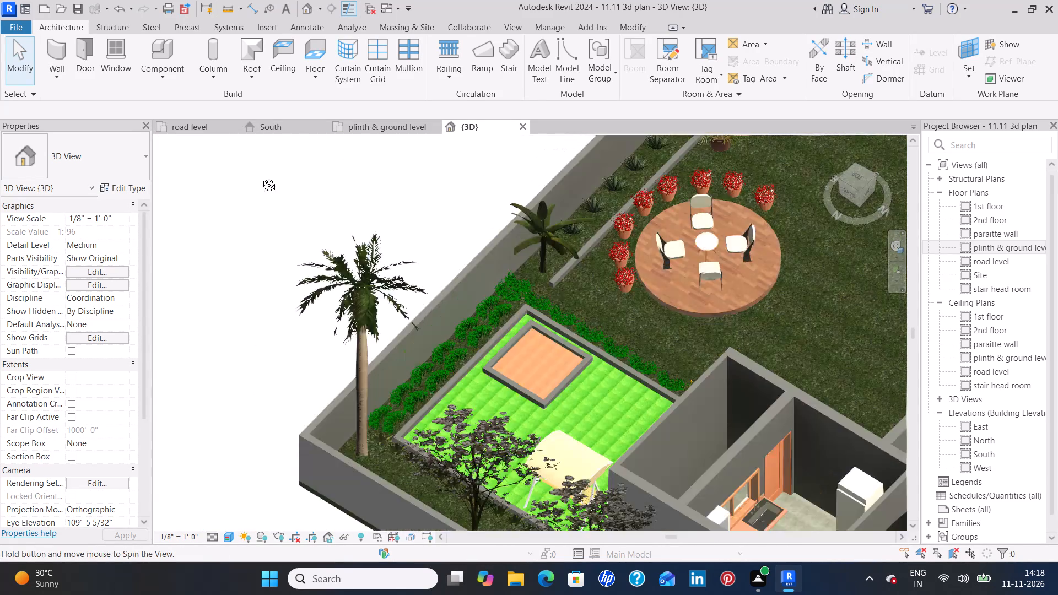
shift+middle_drag(261, 177, 246, 161)
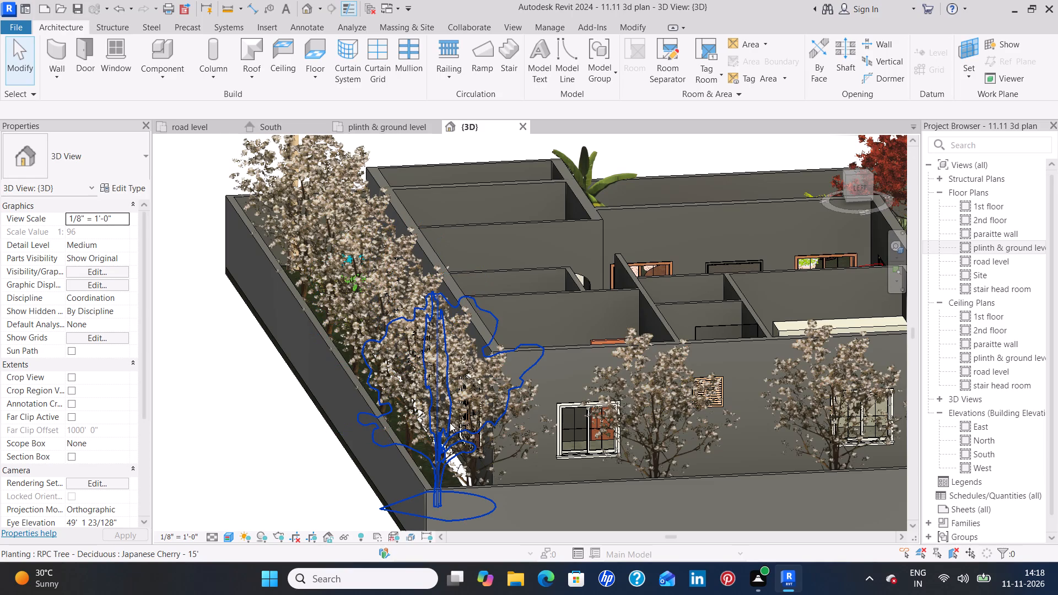
click(448, 423)
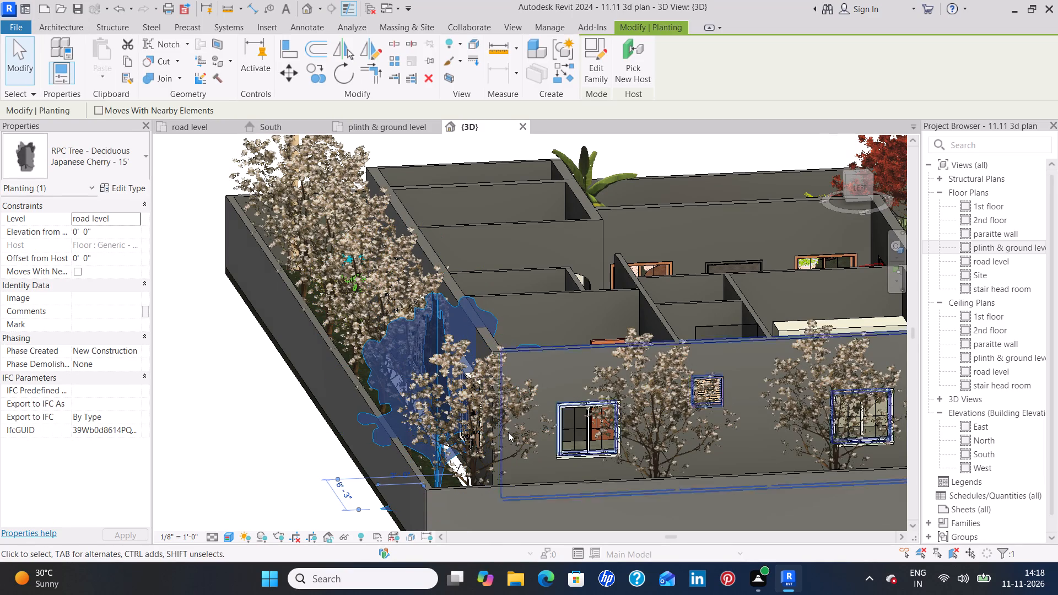
click(463, 390)
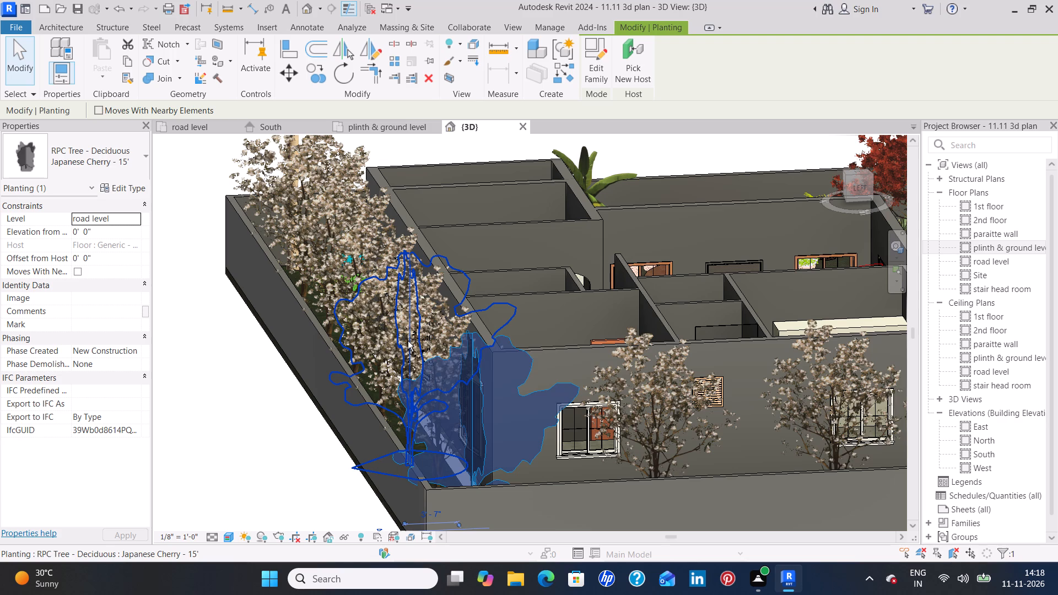
ctrl+click(408, 341)
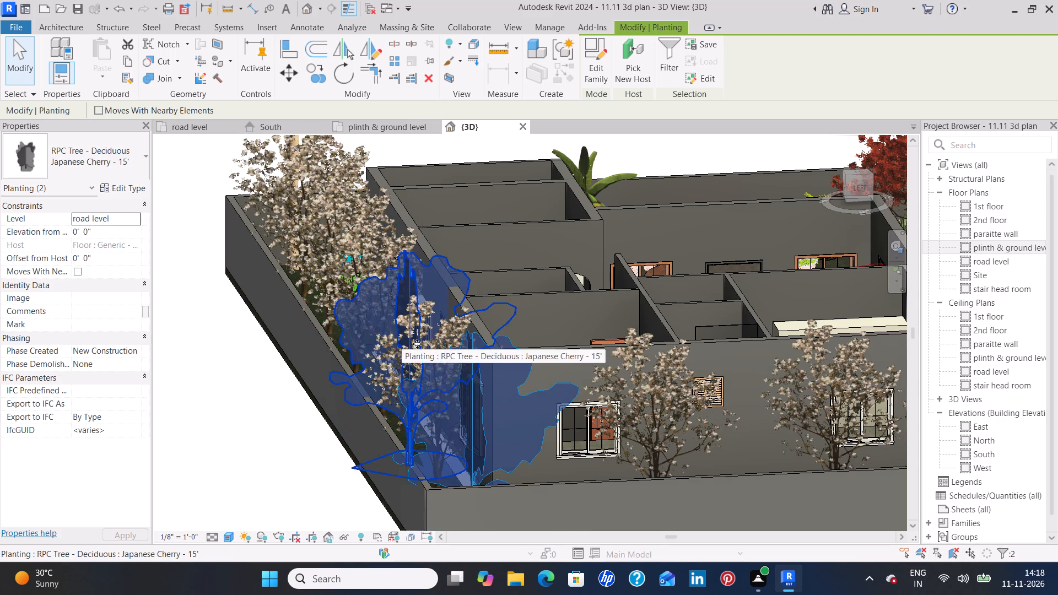
ctrl+click(325, 230)
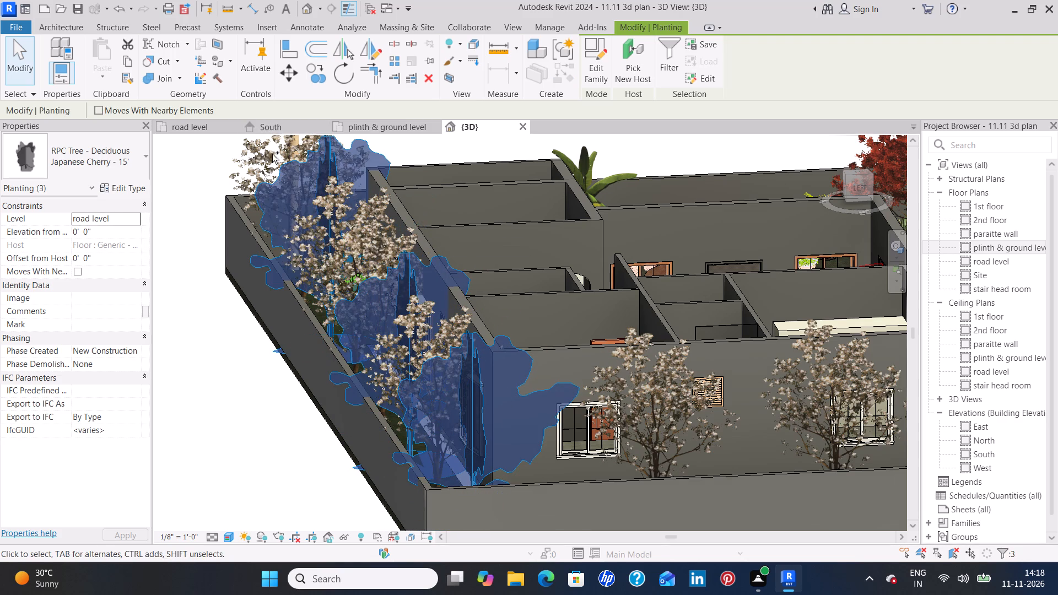
ctrl+click(273, 161)
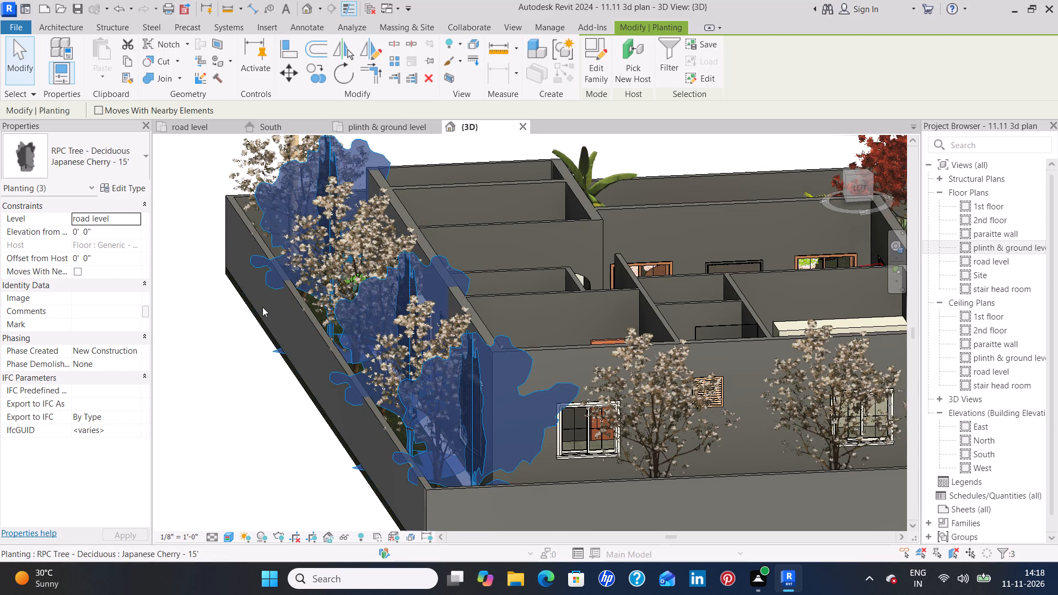
key(Delete)
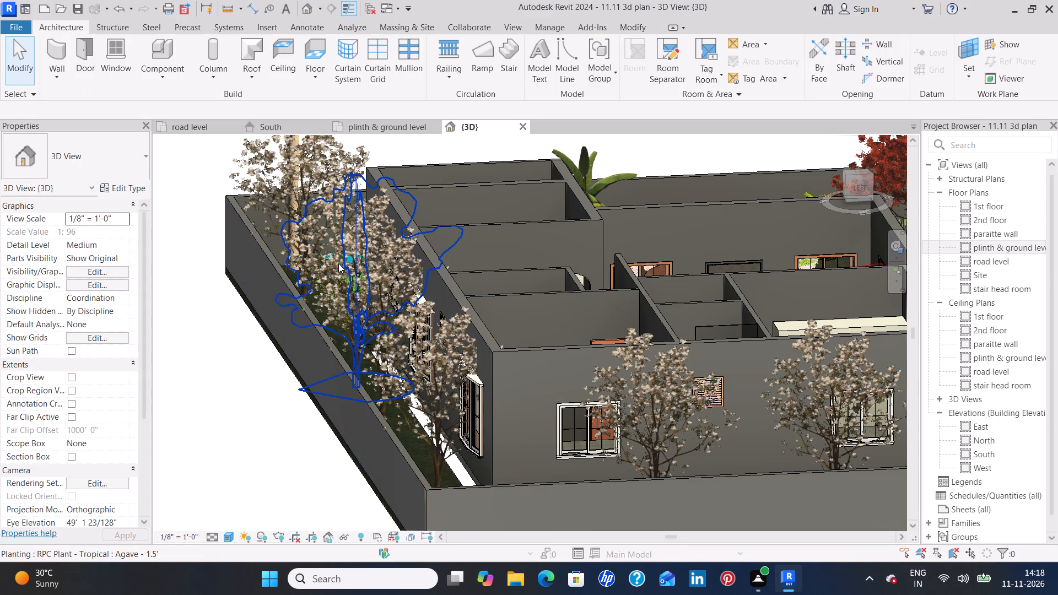
click(339, 263)
key(Delete)
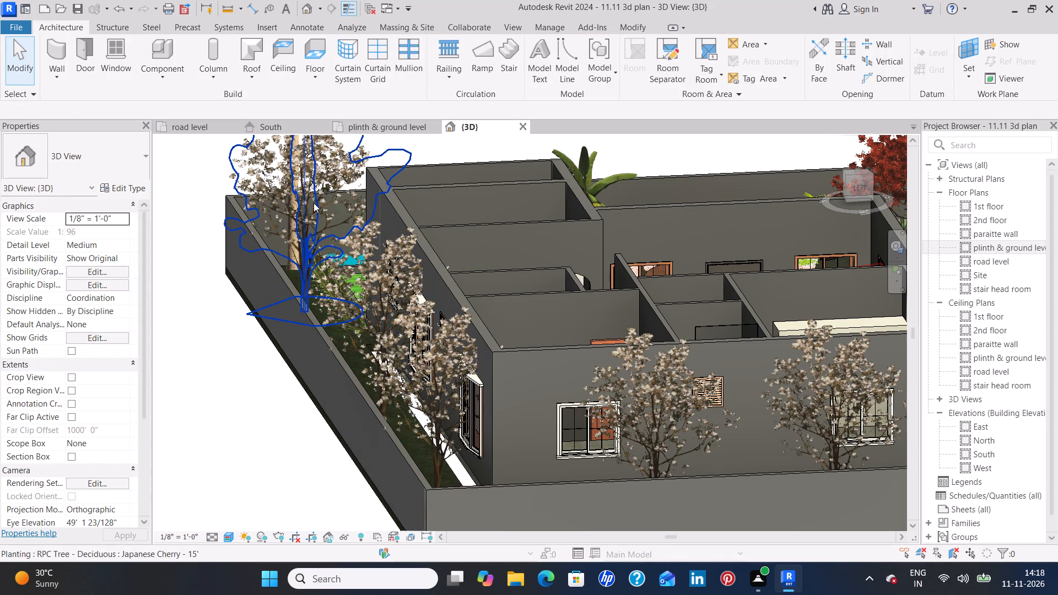
click(314, 203)
key(Delete)
click(360, 293)
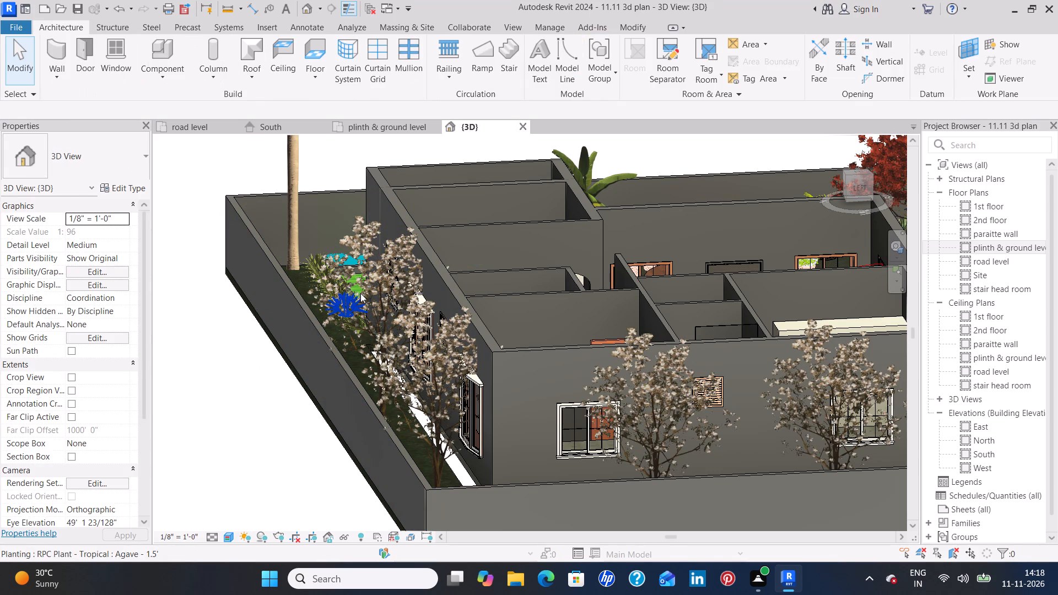
key(Escape)
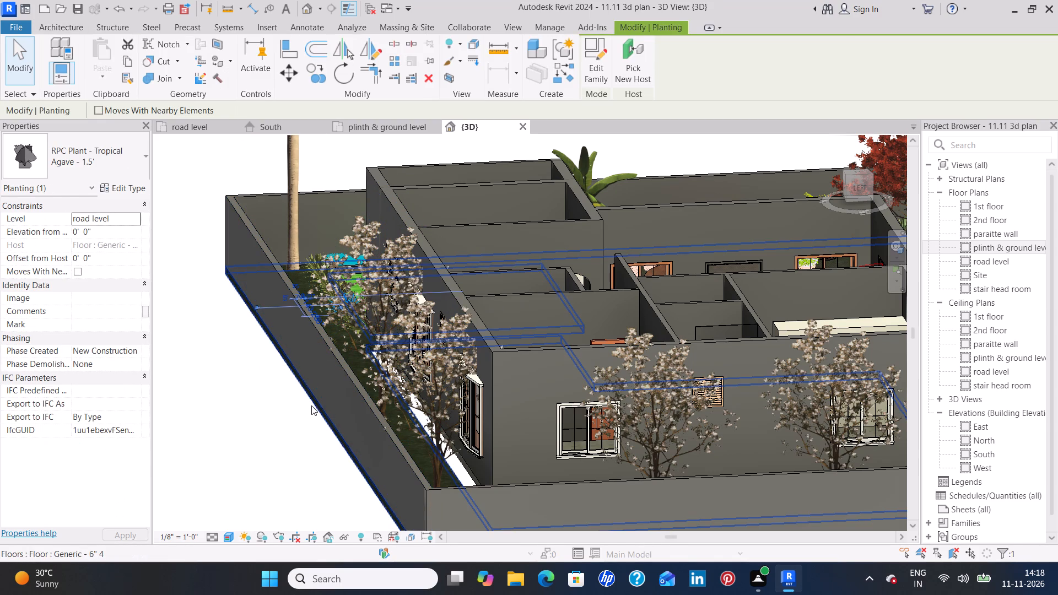
key(Escape)
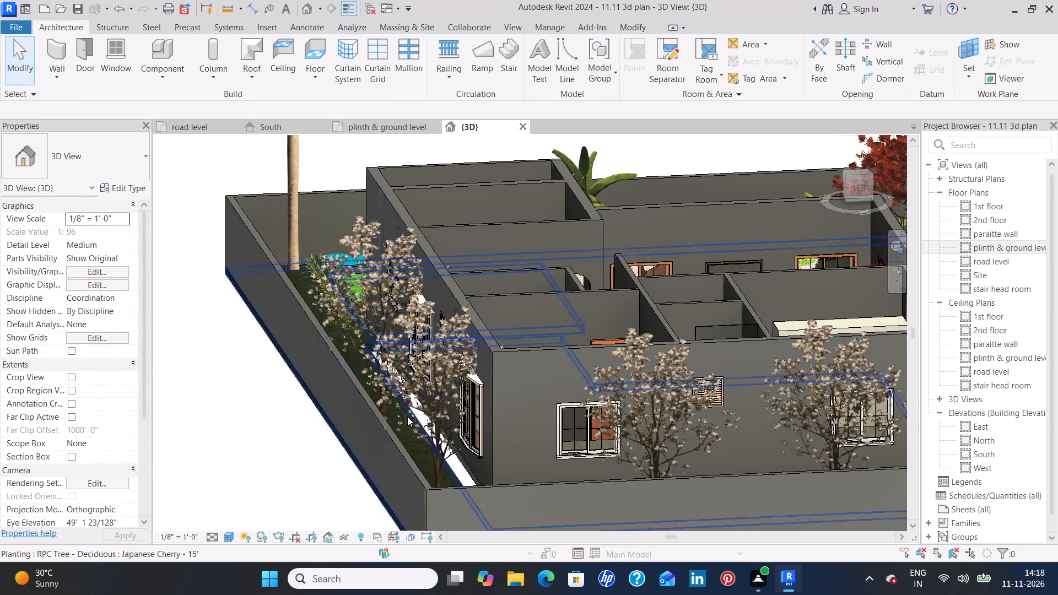
click(391, 377)
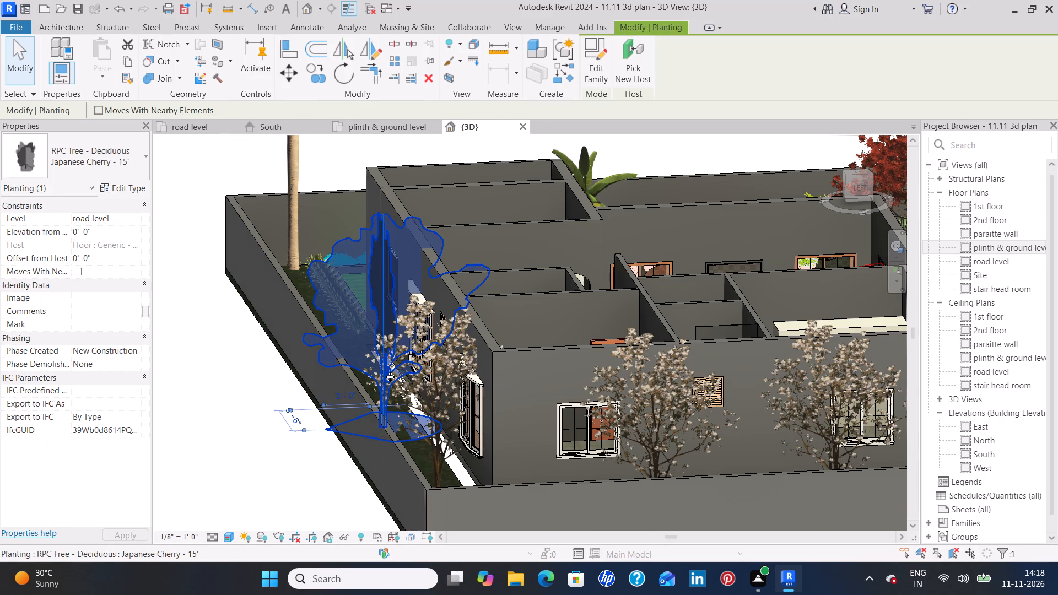
key(Delete)
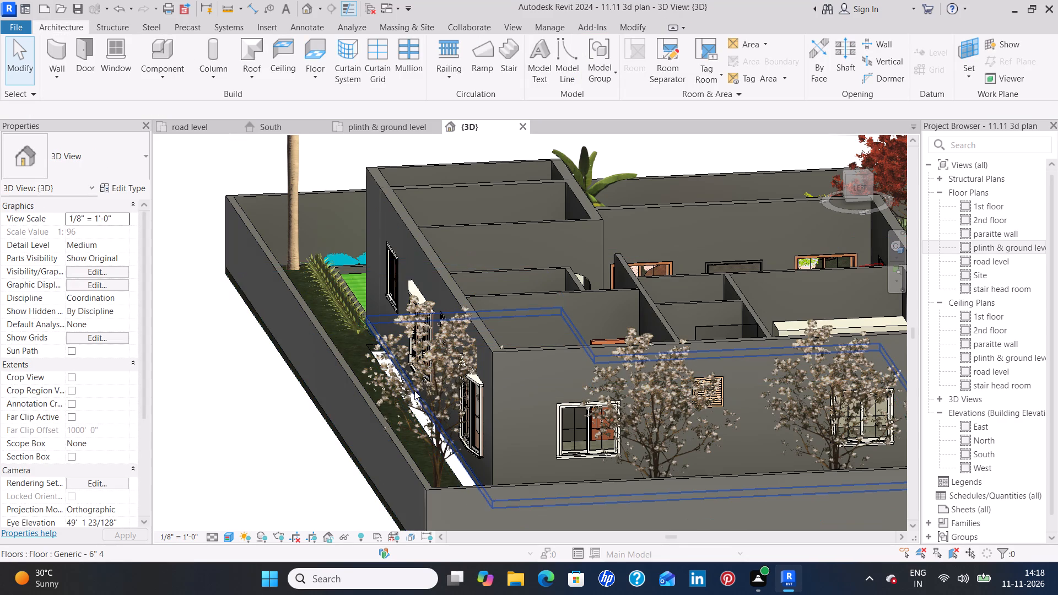
click(432, 462)
key(Delete)
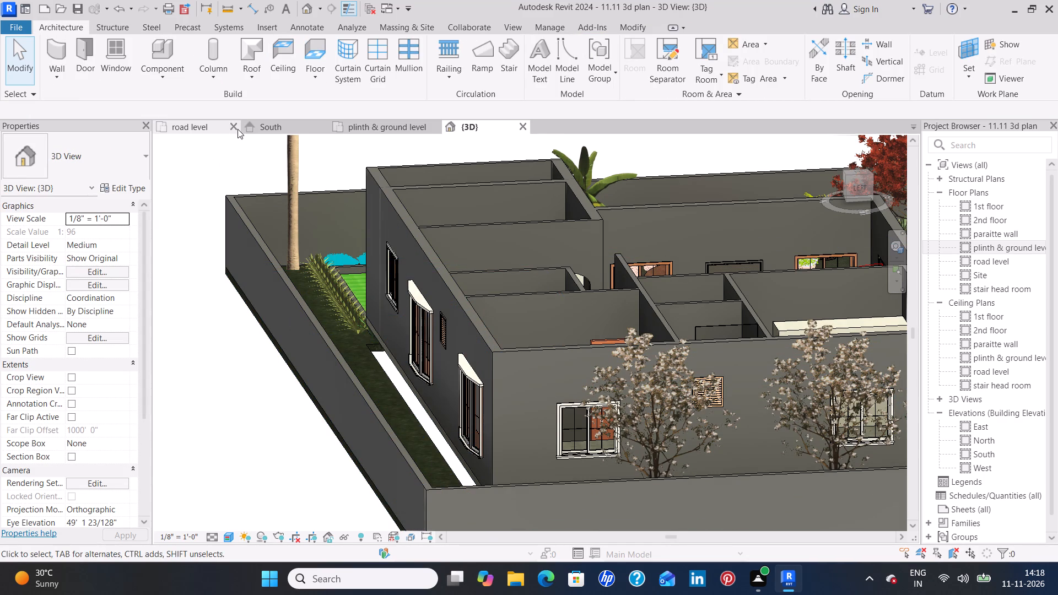
Look through the deciduous, conifer, shrub and tropical plant types available for component placement in the road level plan.
click(188, 127)
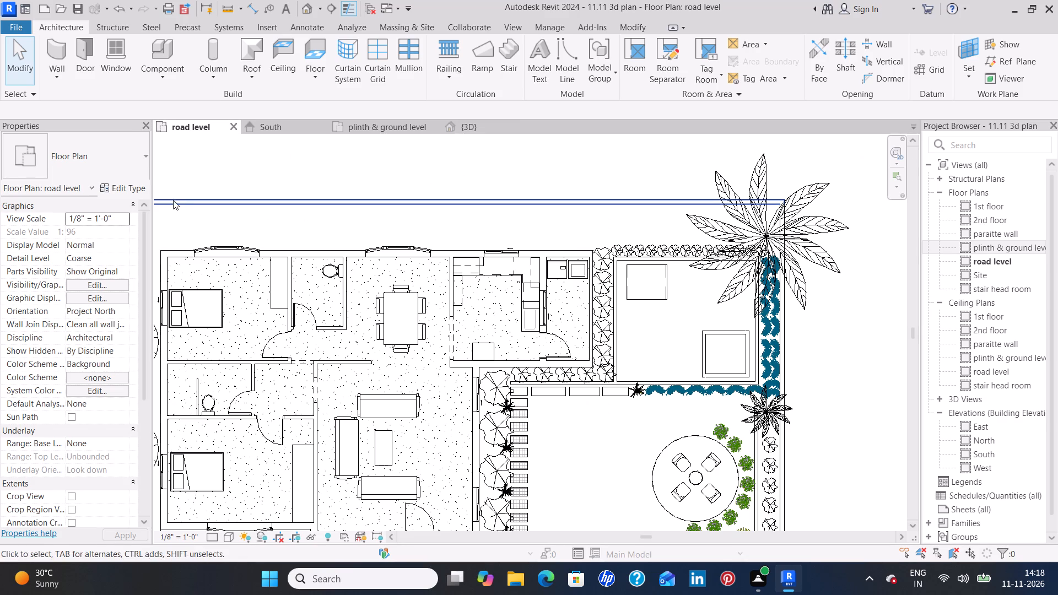
click(148, 49)
click(124, 151)
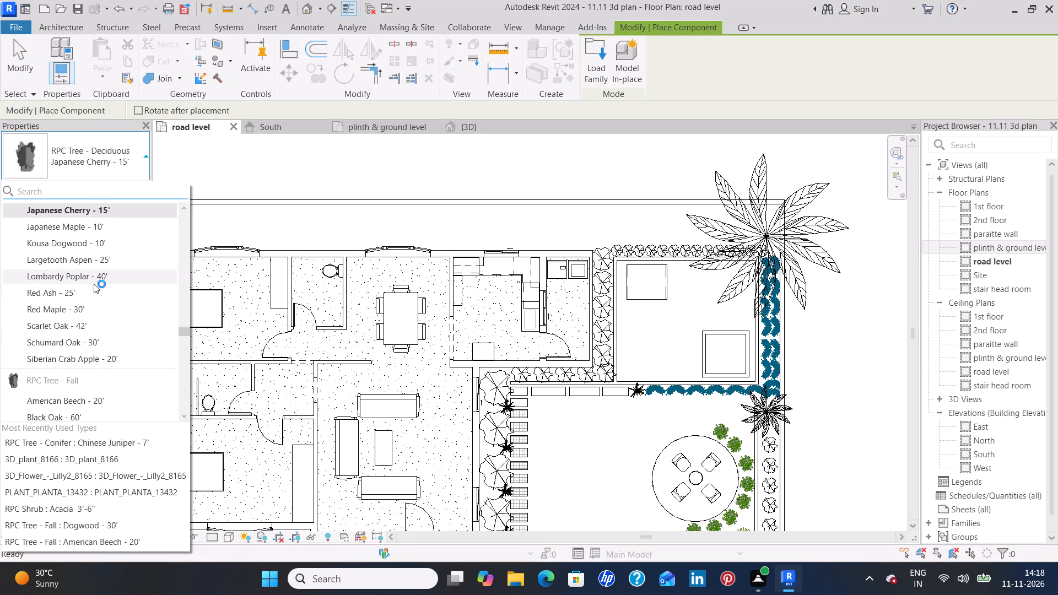
scroll(94, 284, up, 1)
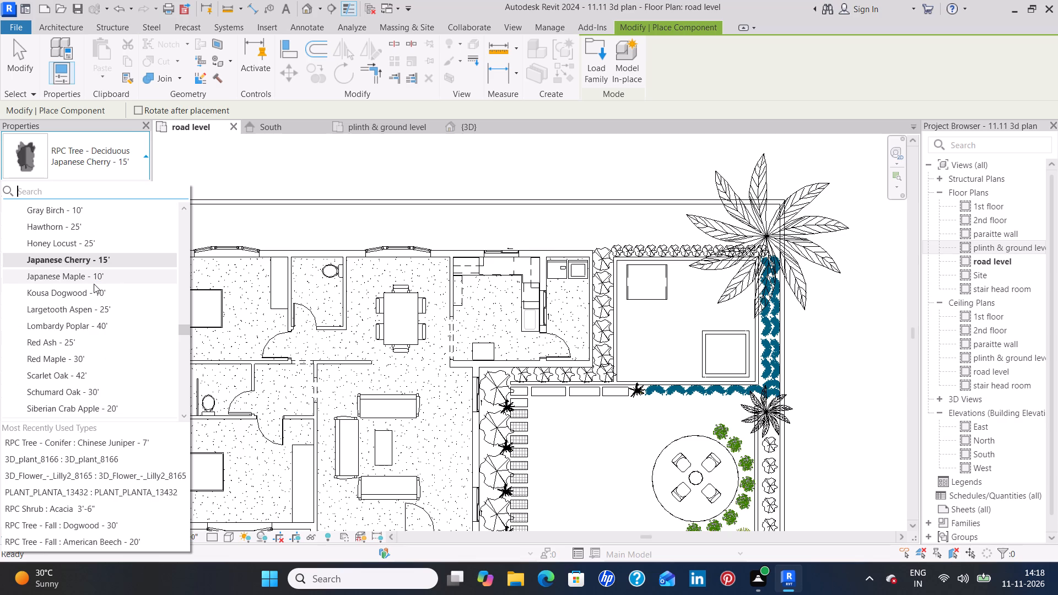
scroll(95, 282, up, 1)
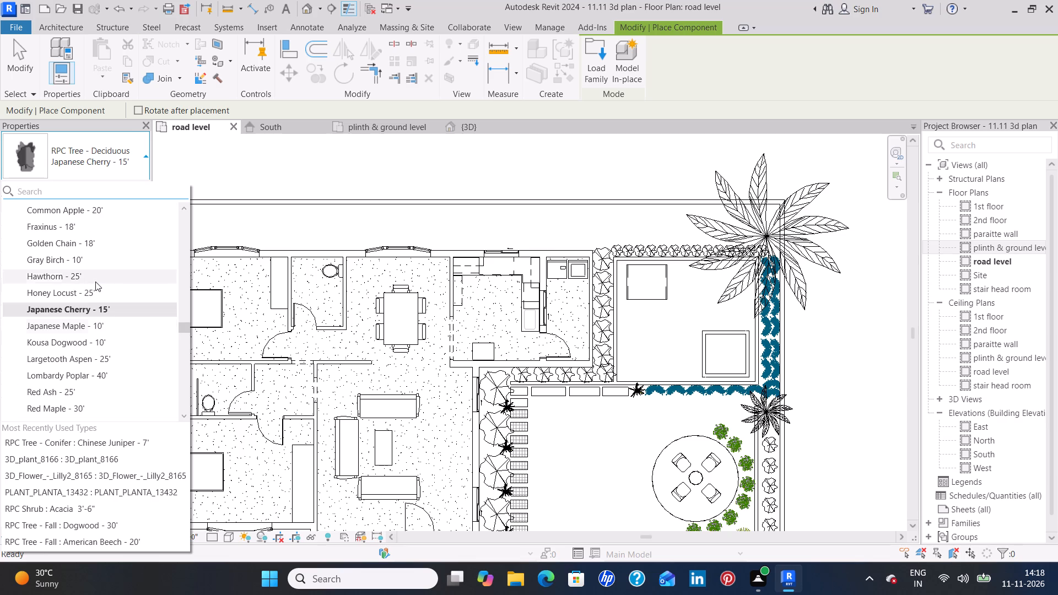
scroll(95, 282, up, 2)
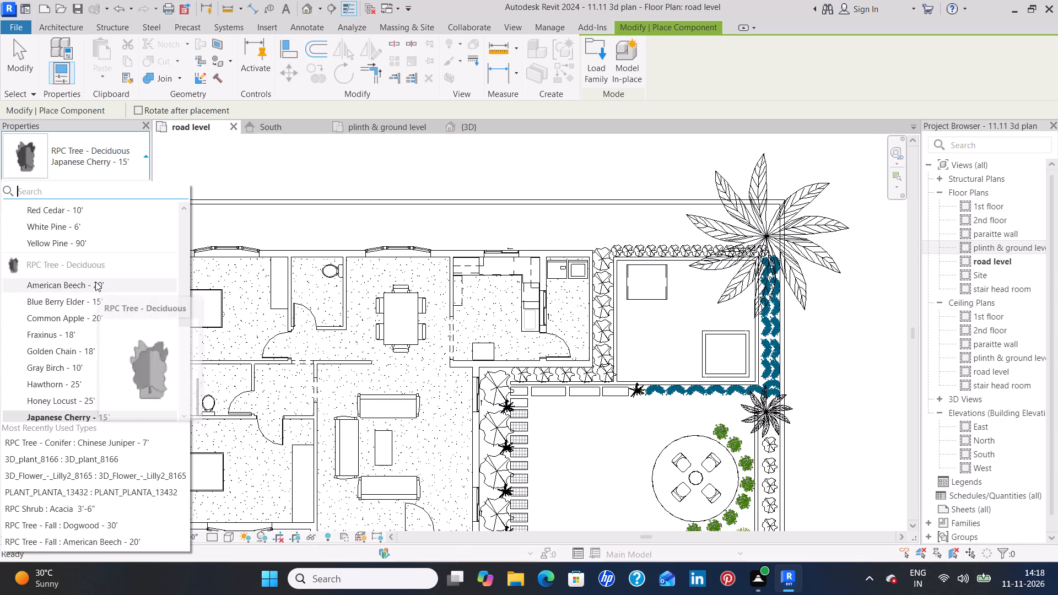
scroll(95, 282, up, 3)
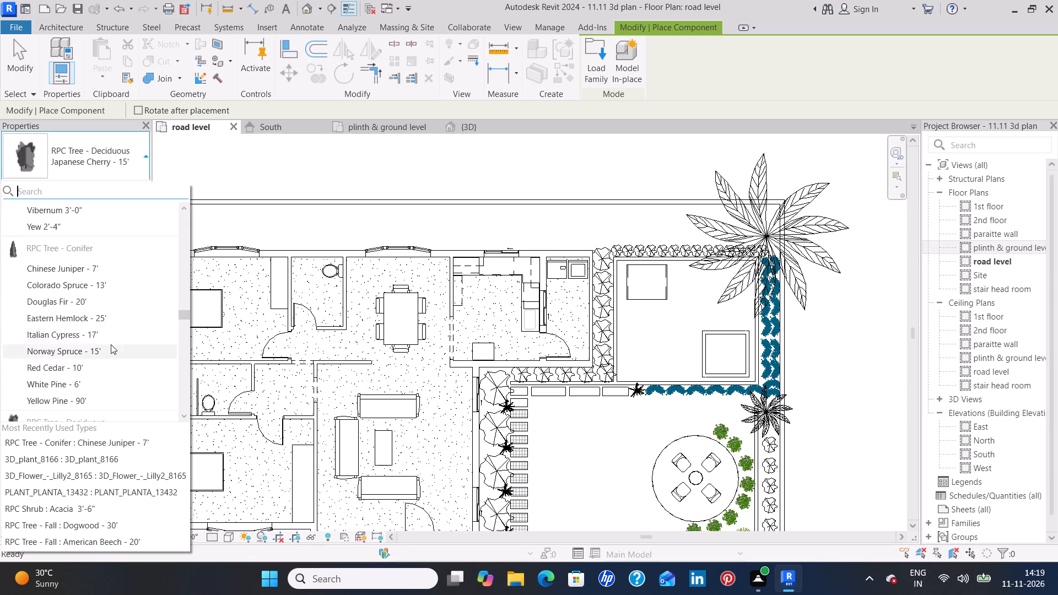
scroll(115, 275, up, 1)
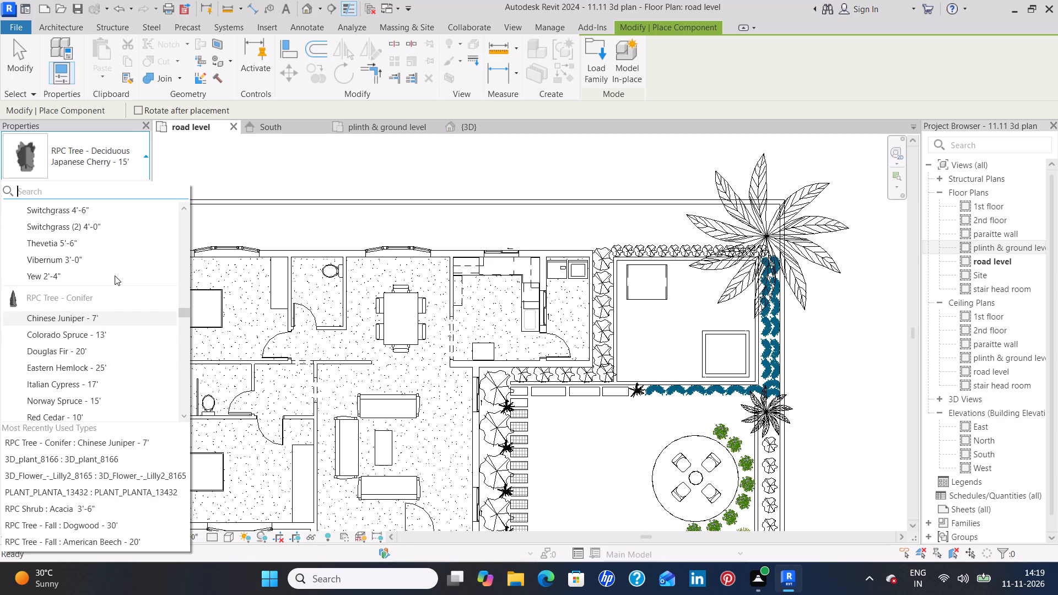
scroll(115, 275, up, 3)
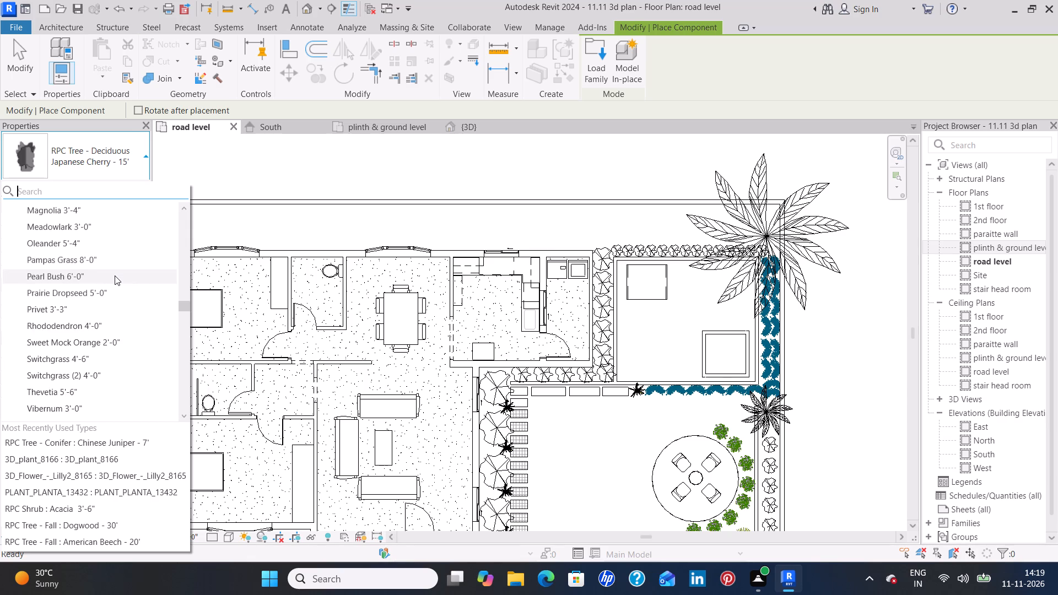
scroll(115, 275, up, 1)
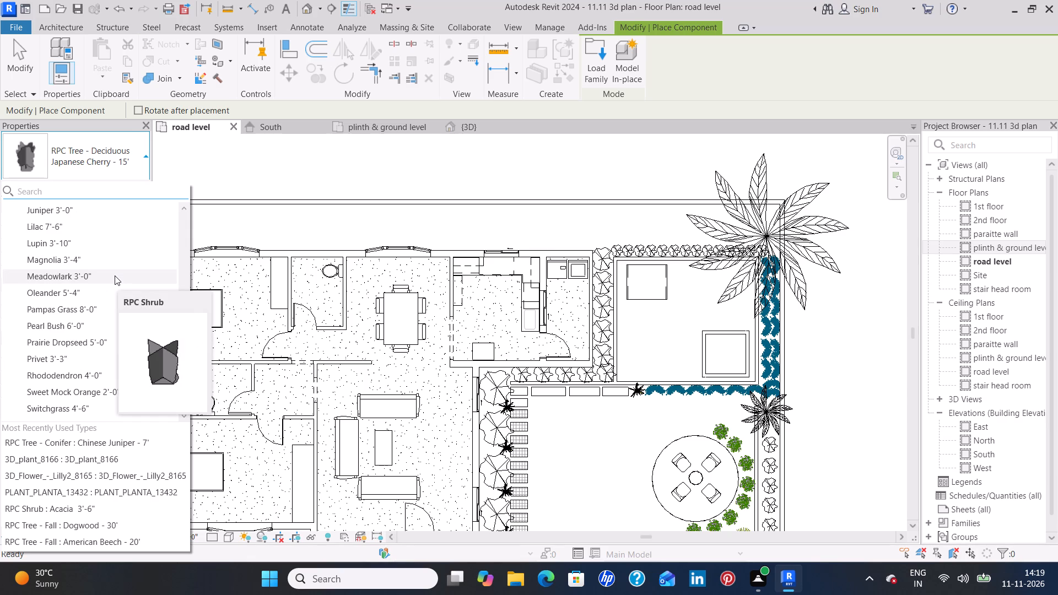
scroll(115, 275, up, 3)
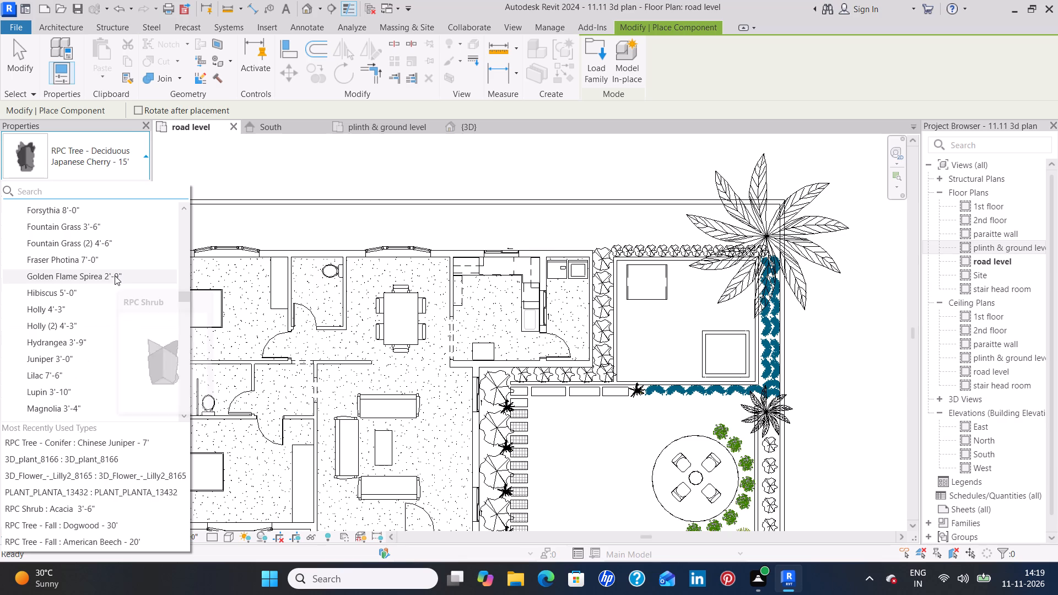
scroll(115, 275, up, 2)
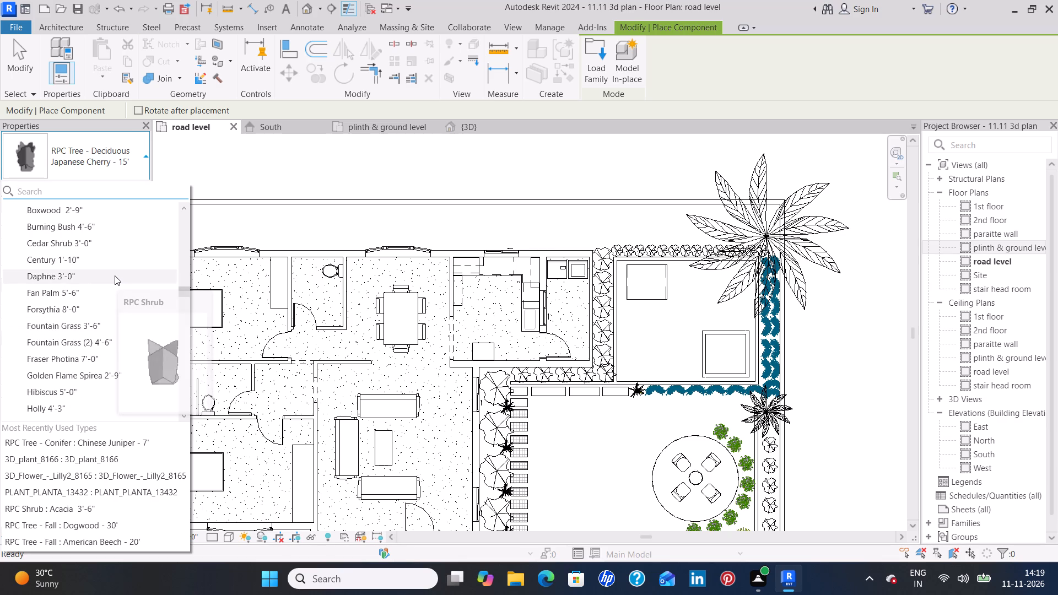
scroll(115, 275, up, 2)
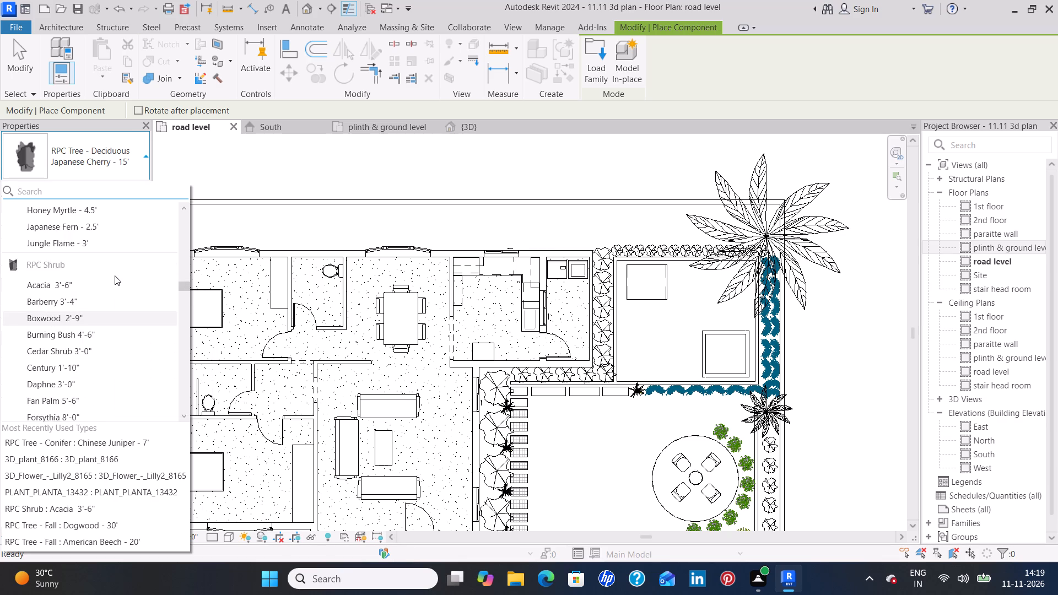
scroll(115, 275, up, 1)
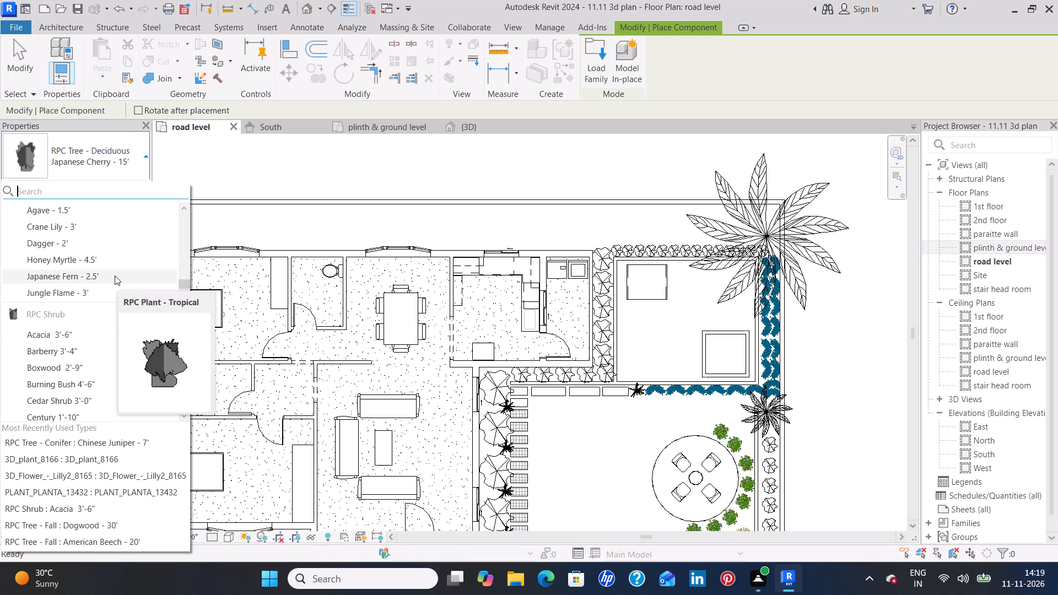
scroll(115, 275, up, 4)
scroll(115, 275, down, 1)
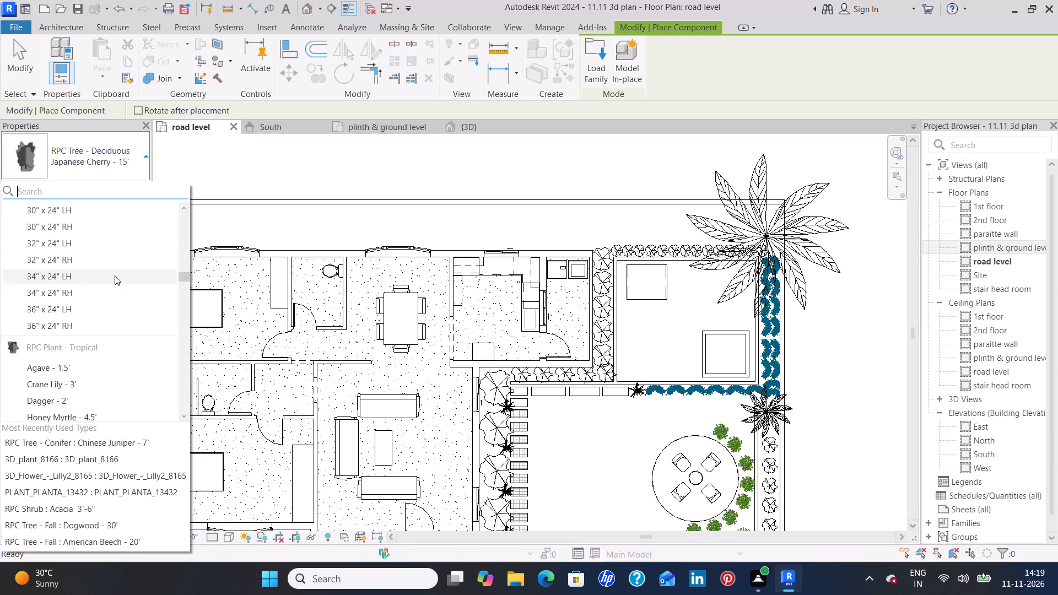
scroll(115, 275, down, 1)
scroll(115, 275, up, 6)
scroll(115, 275, down, 4)
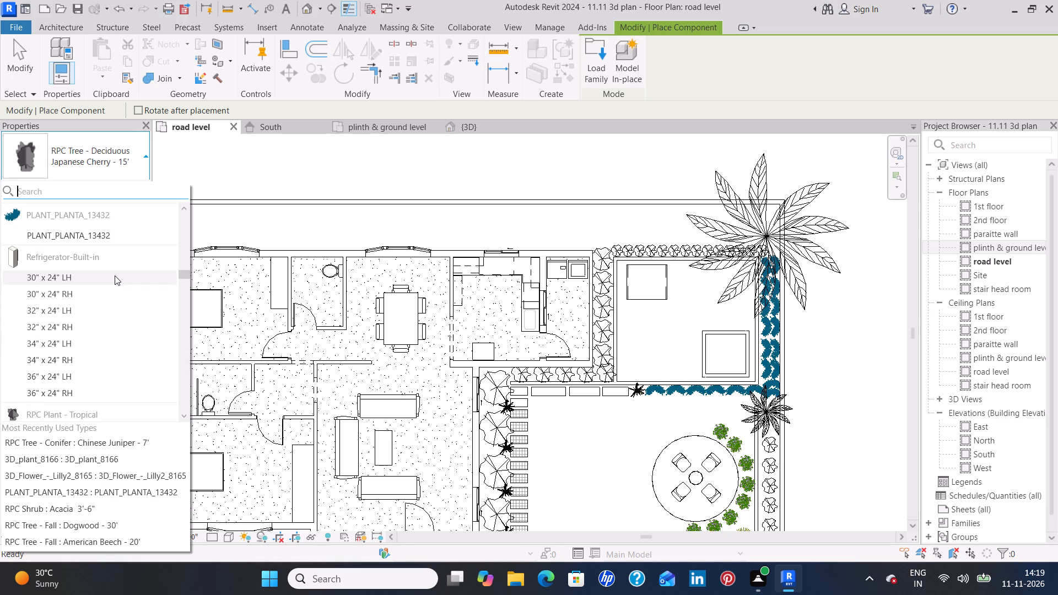
scroll(115, 275, down, 5)
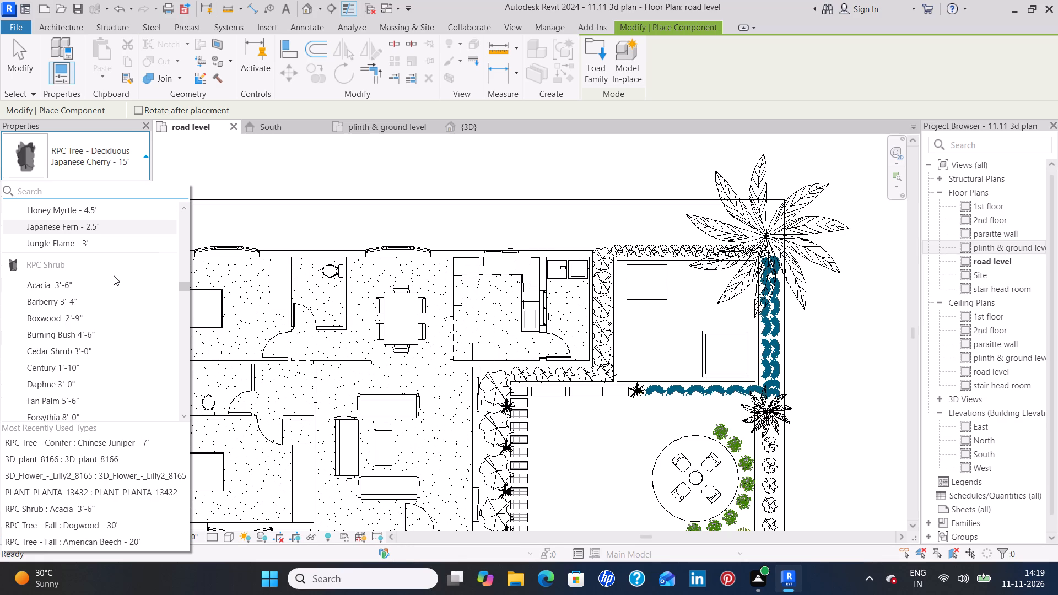
scroll(114, 275, down, 5)
middle_drag(300, 279, 519, 256)
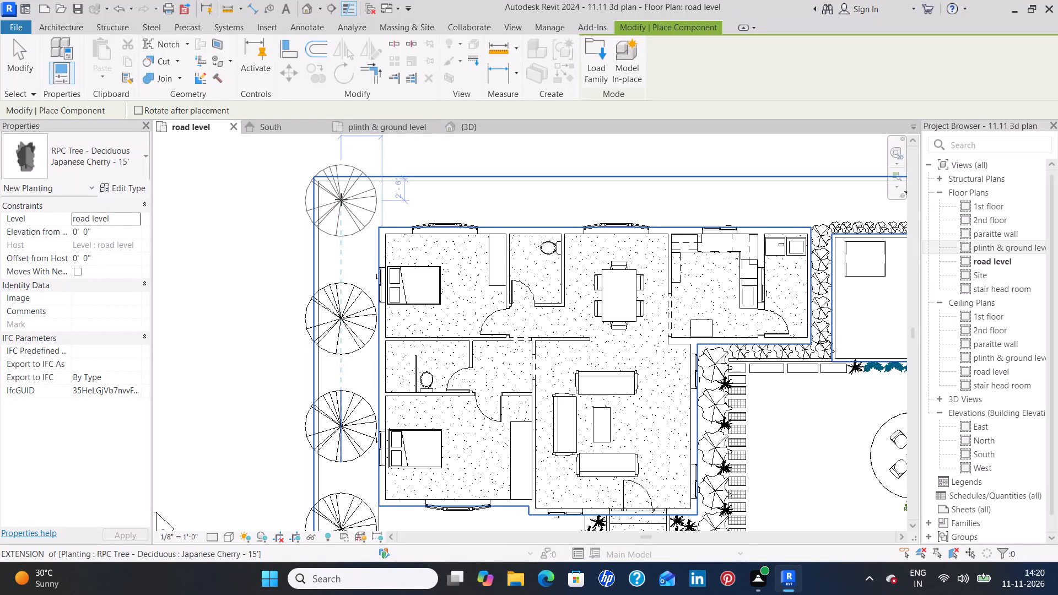
key(Escape)
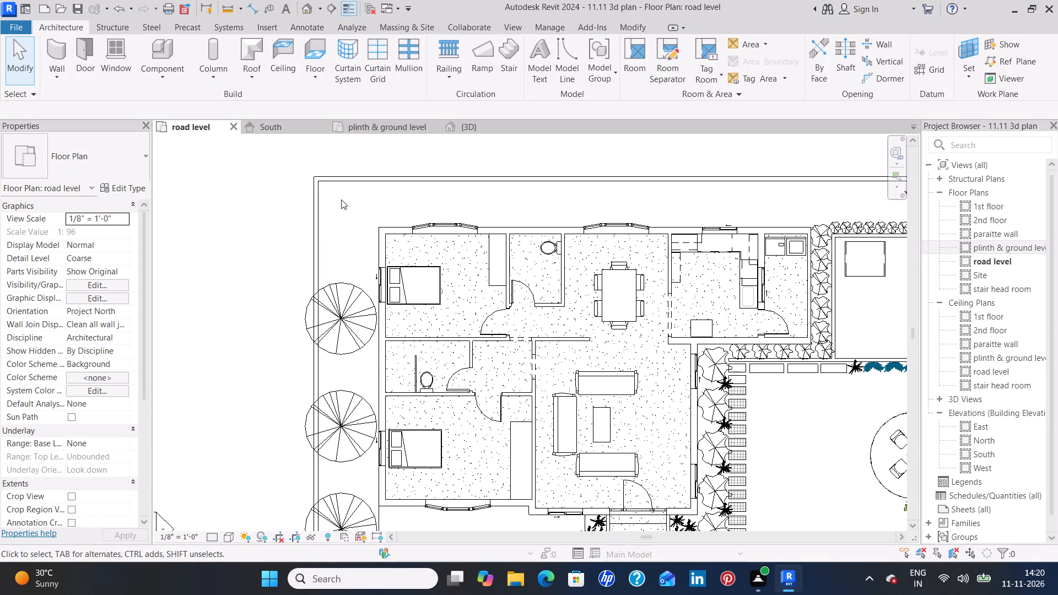
Change the render appearance of the Japanese Cherry - 15' tree type to Chinese Juniper and check the west-side trees in 3D.
click(344, 297)
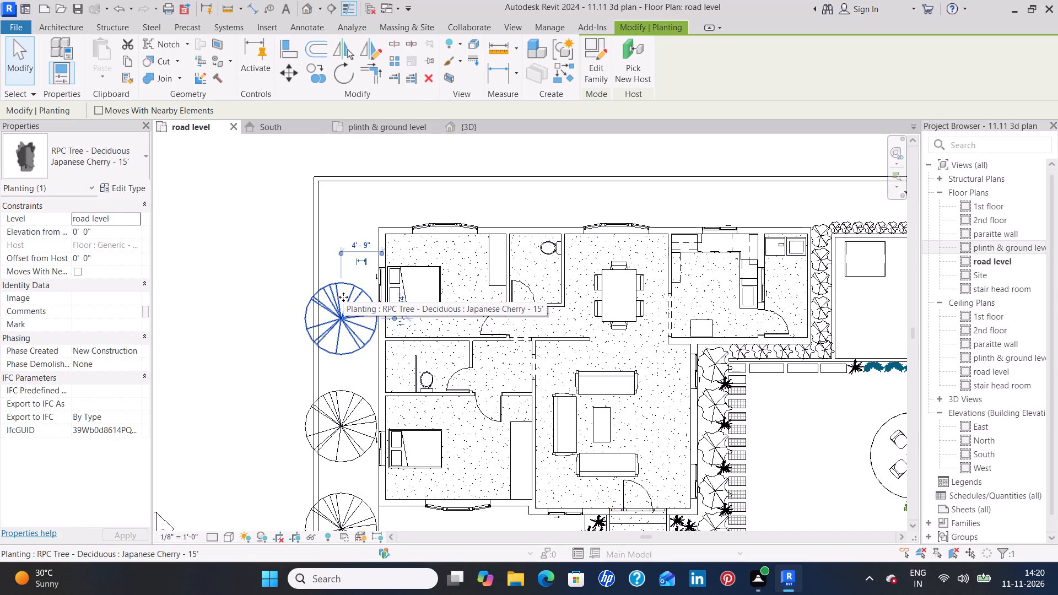
click(139, 192)
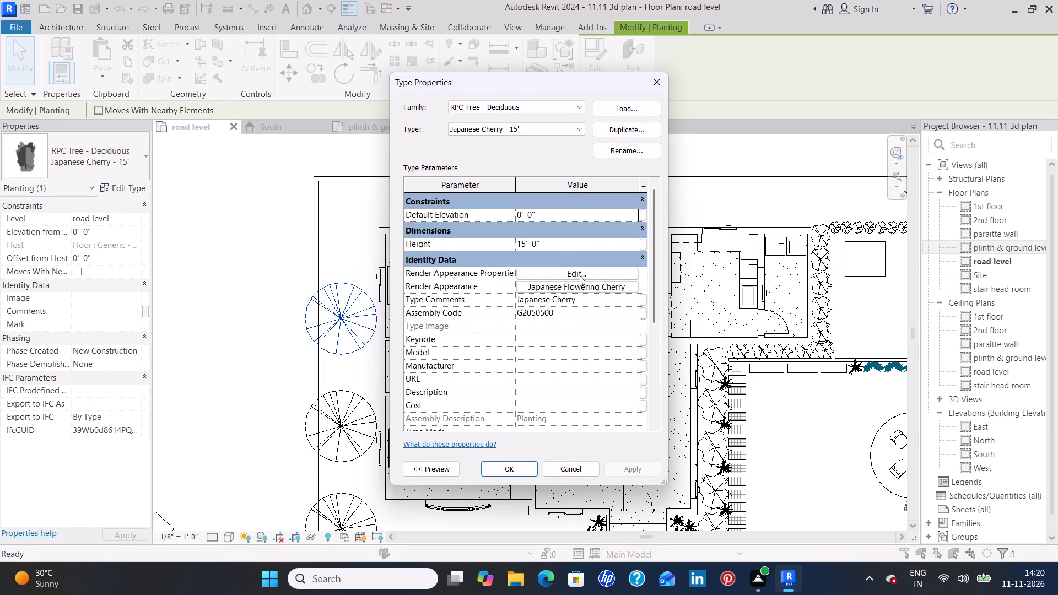
click(598, 286)
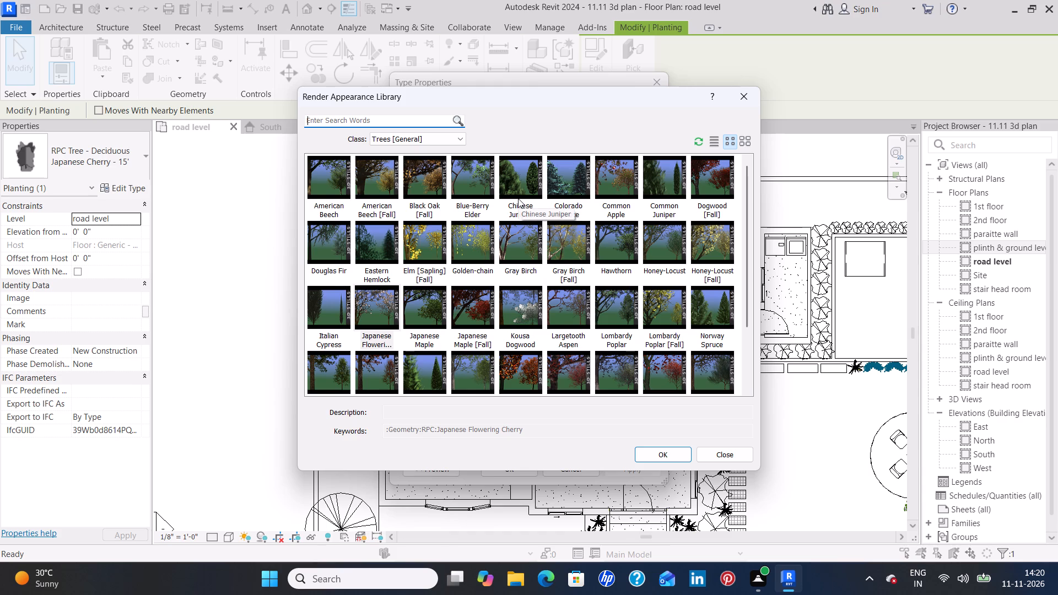
scroll(518, 198, down, 4)
scroll(518, 198, up, 1)
click(509, 184)
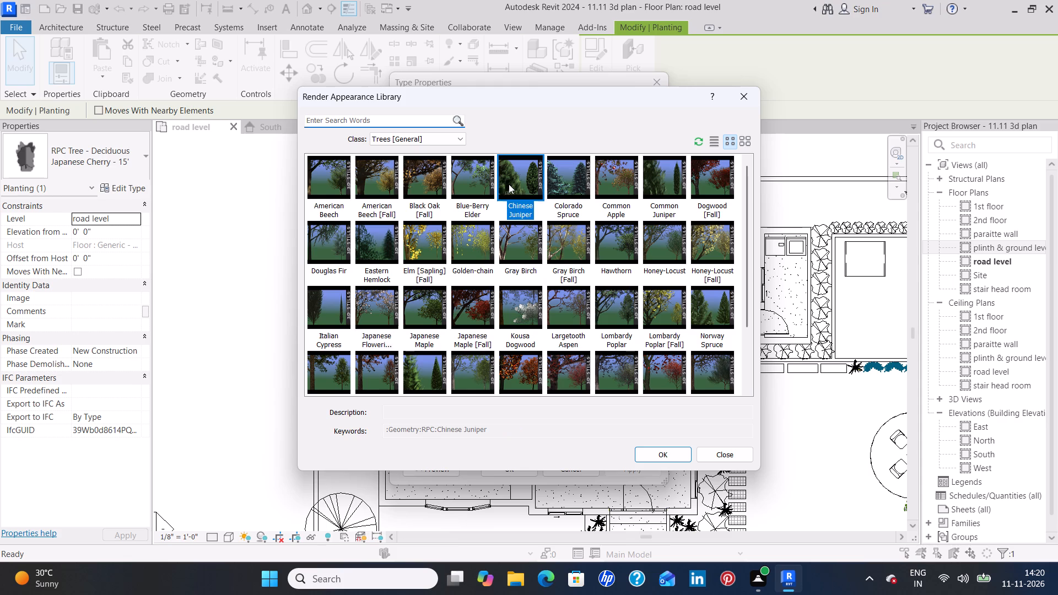
click(667, 453)
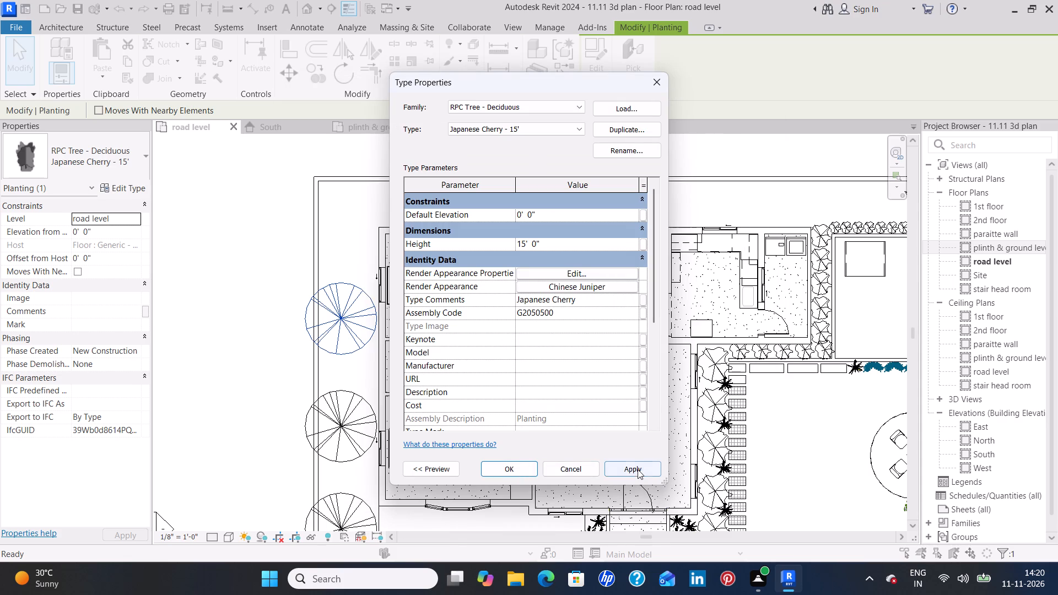
click(638, 469)
click(518, 470)
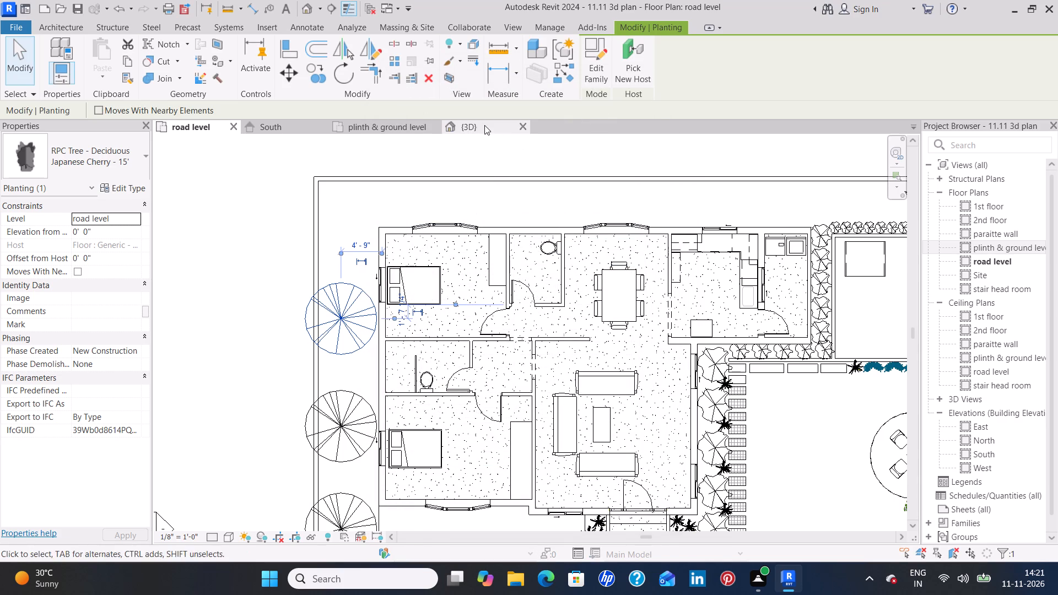
click(482, 124)
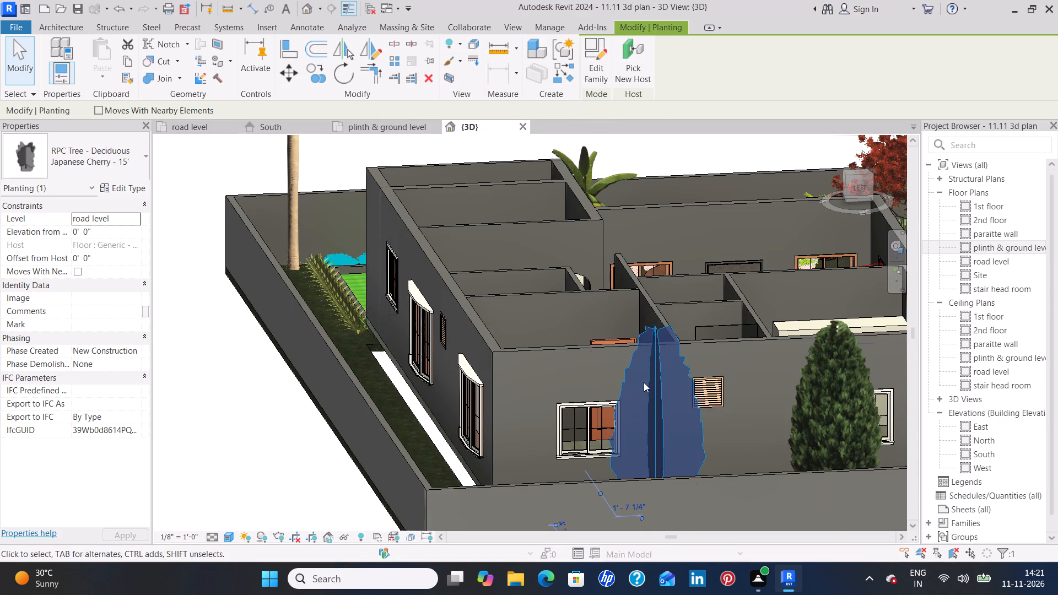
click(274, 425)
scroll(865, 419, down, 4)
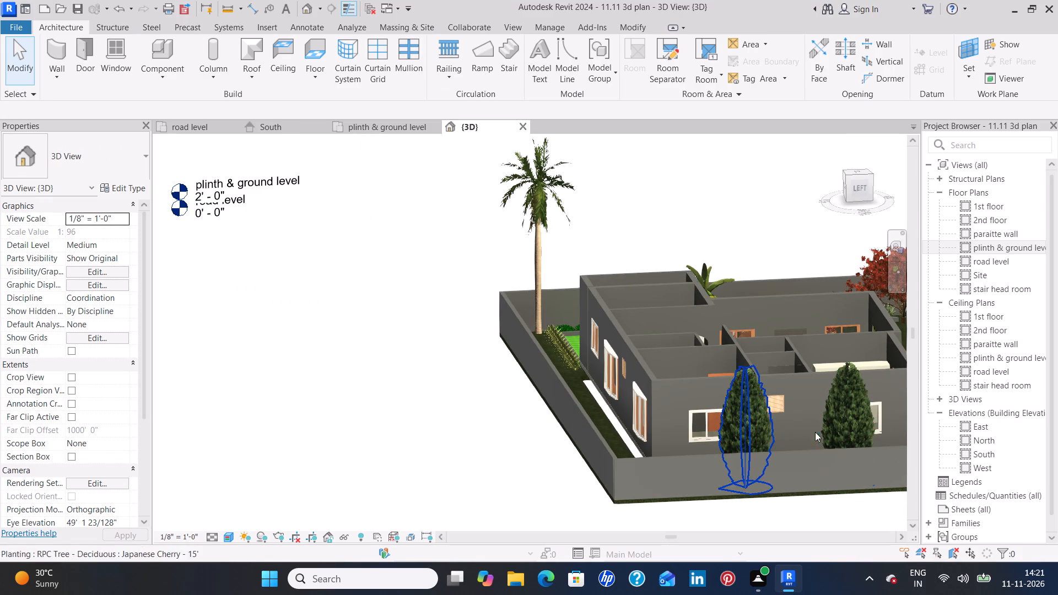
middle_drag(819, 431, 482, 371)
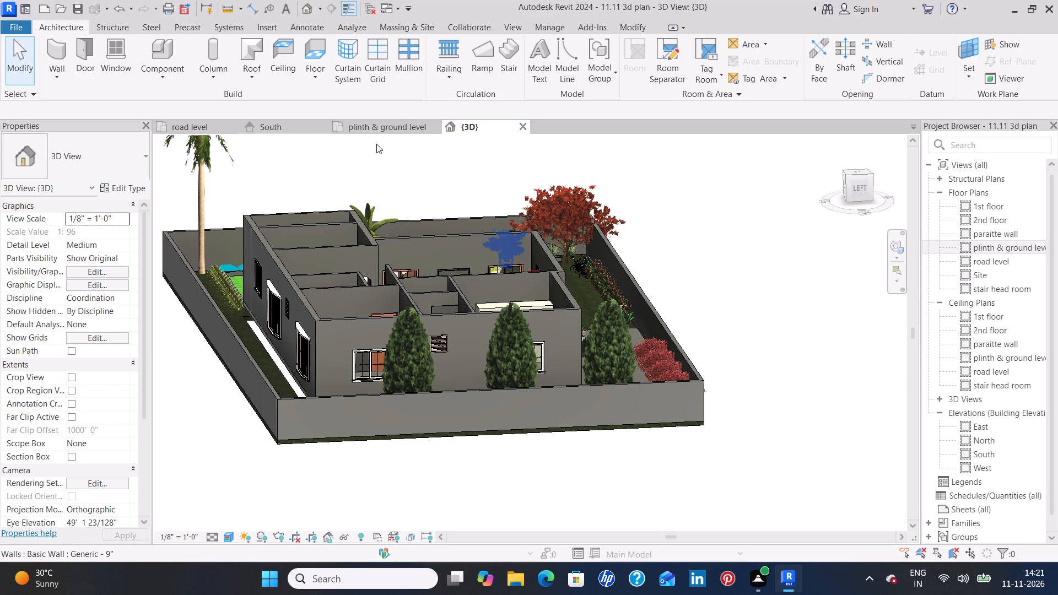
In the road level plan, place five Japanese Cherry - 15' trees along the north compound wall, eastward from the northwest corner.
click(203, 121)
scroll(317, 322, down, 1)
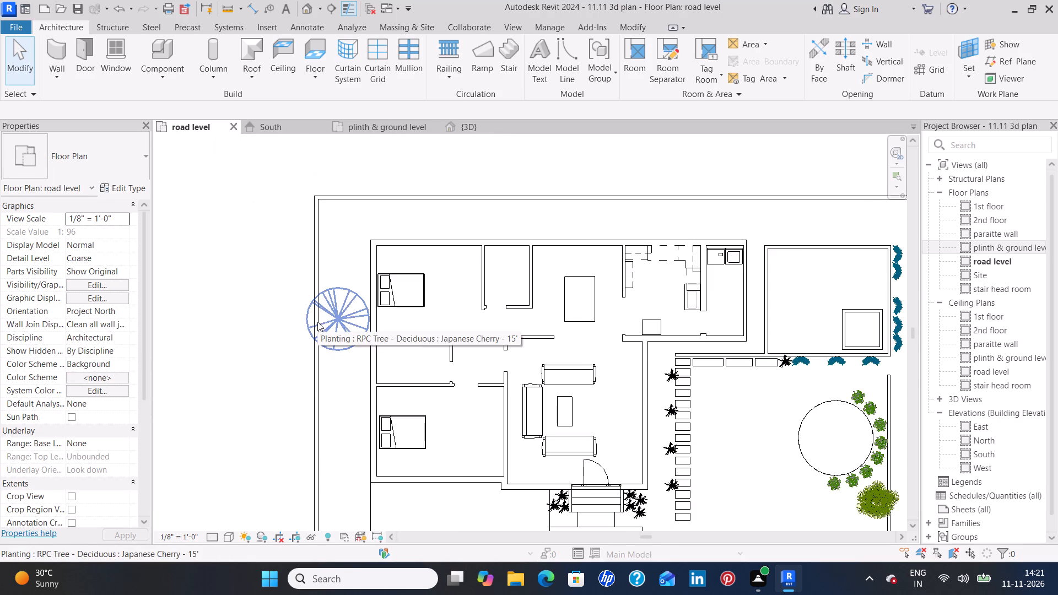
click(330, 318)
text(cs)
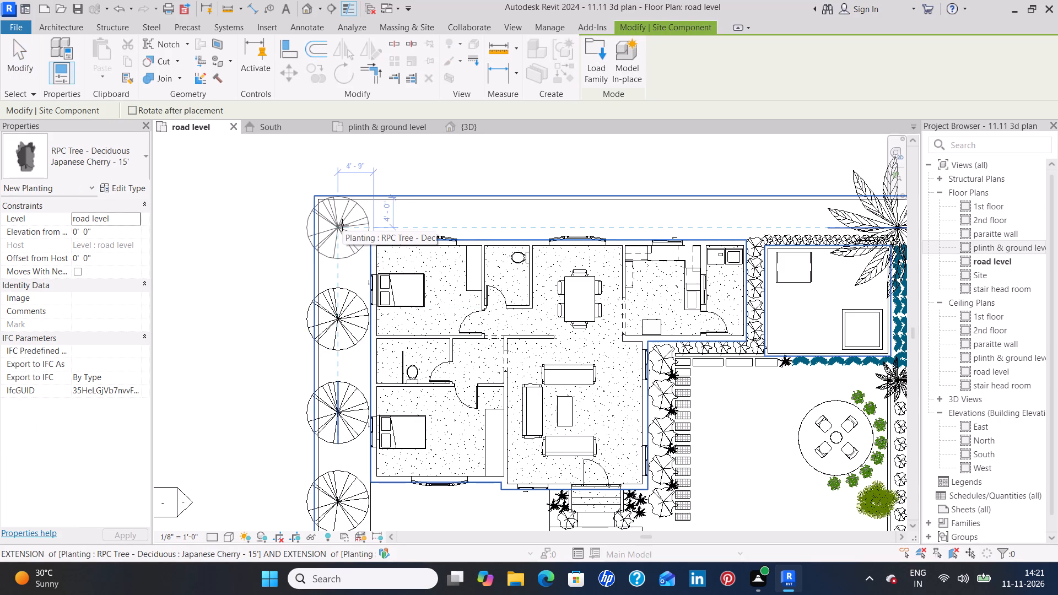
click(342, 225)
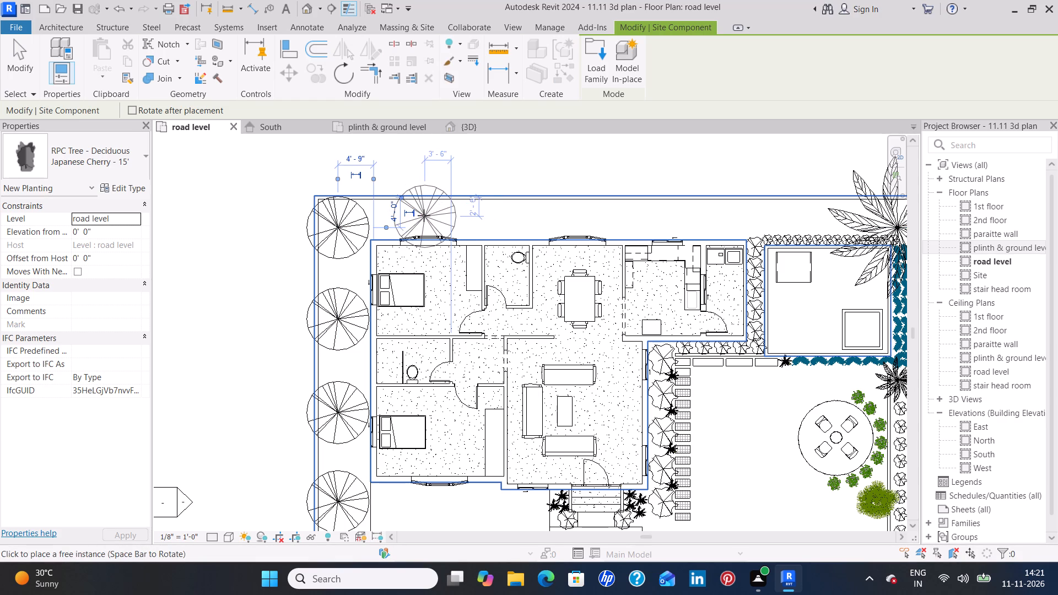
click(424, 215)
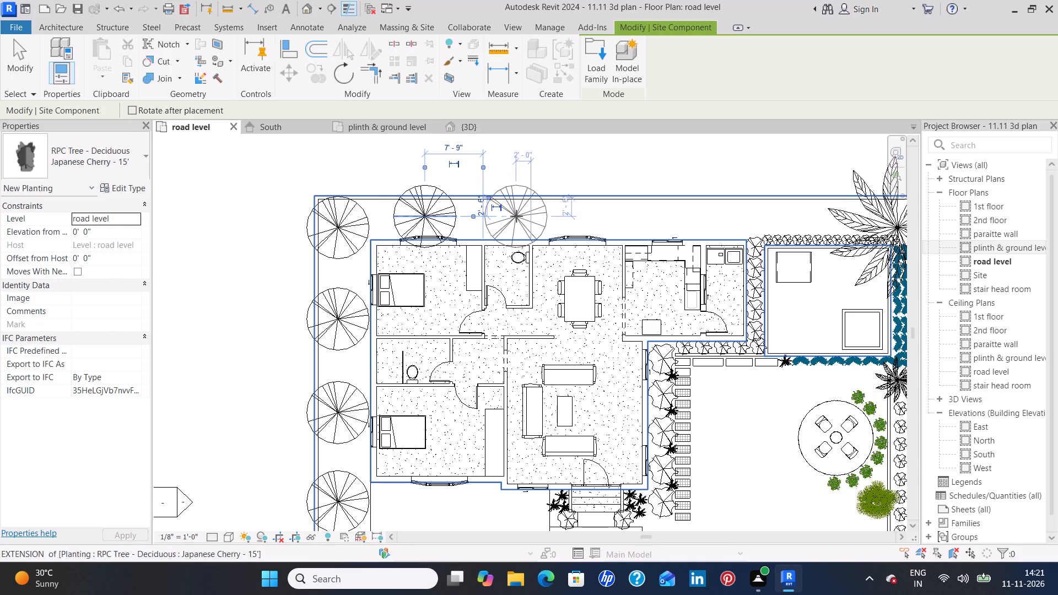
click(516, 216)
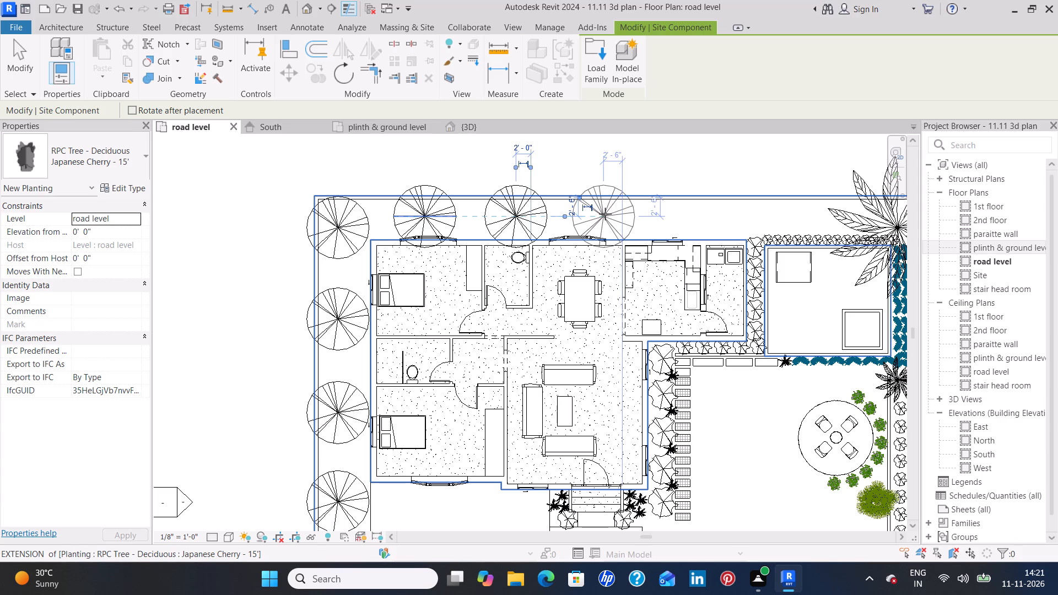
click(607, 214)
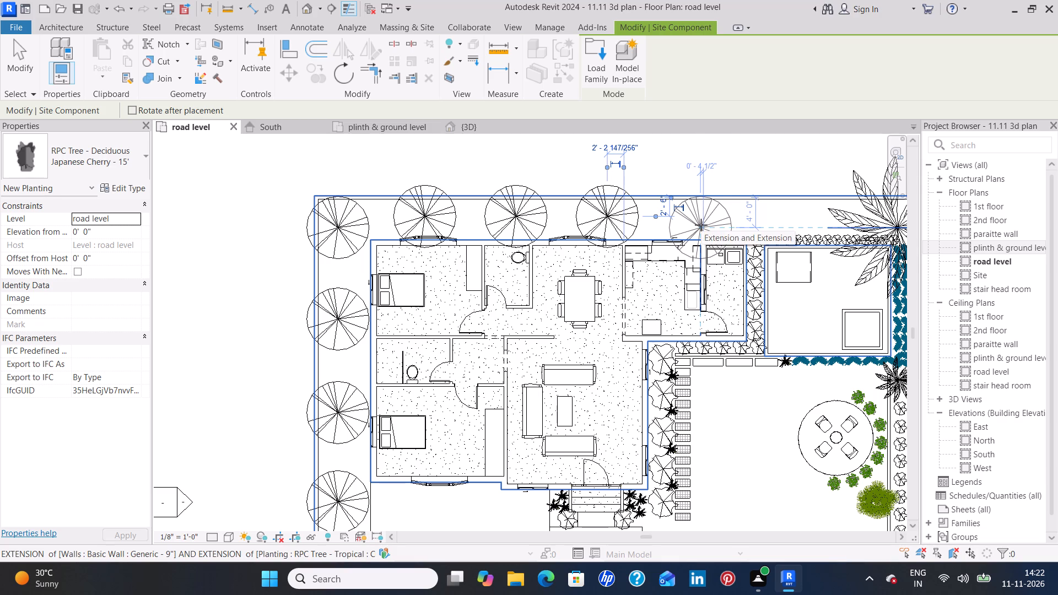
click(705, 218)
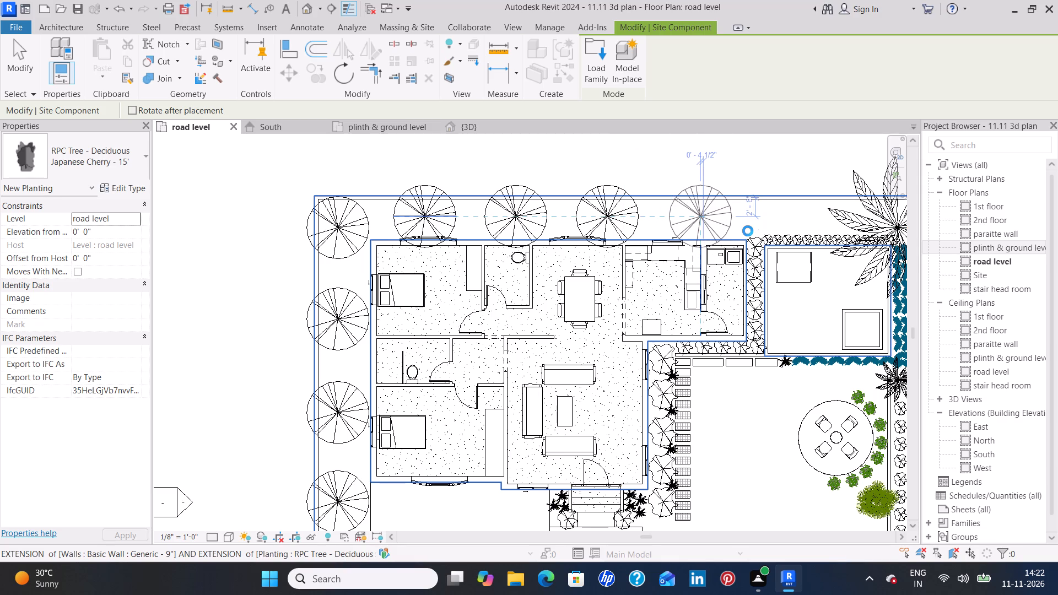
key(Escape)
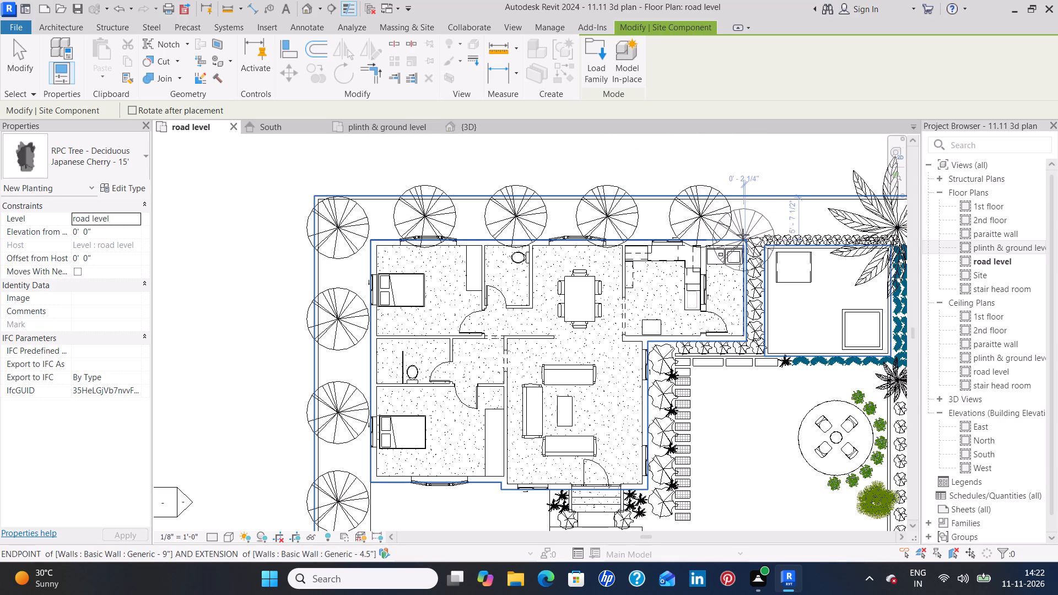
key(Escape)
Load the 2012 Porsche 911 Carrera S car family from the cars folder for component placement.
scroll(750, 247, down, 4)
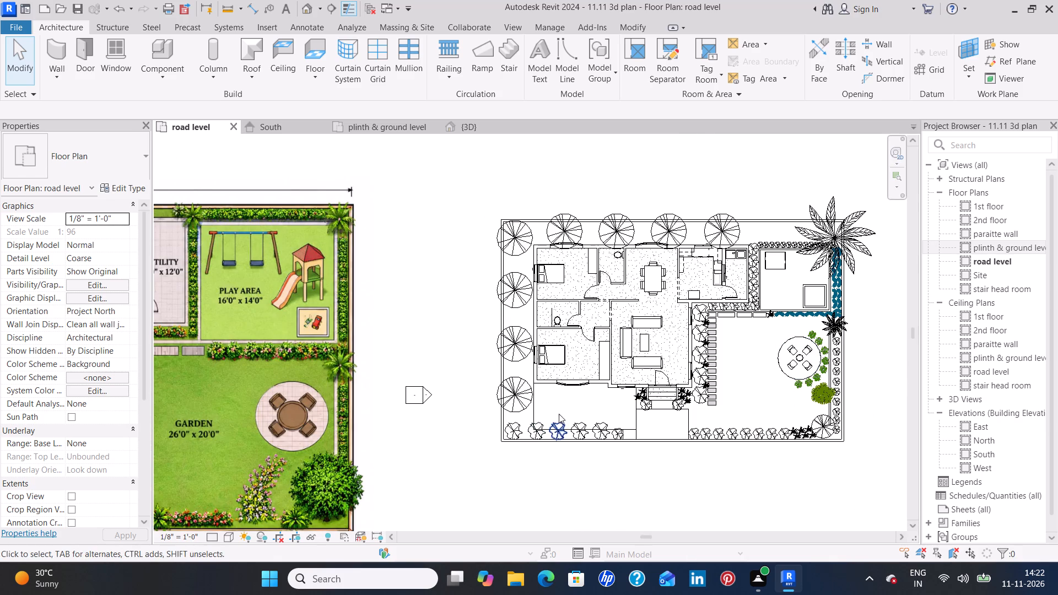
scroll(607, 399, up, 2)
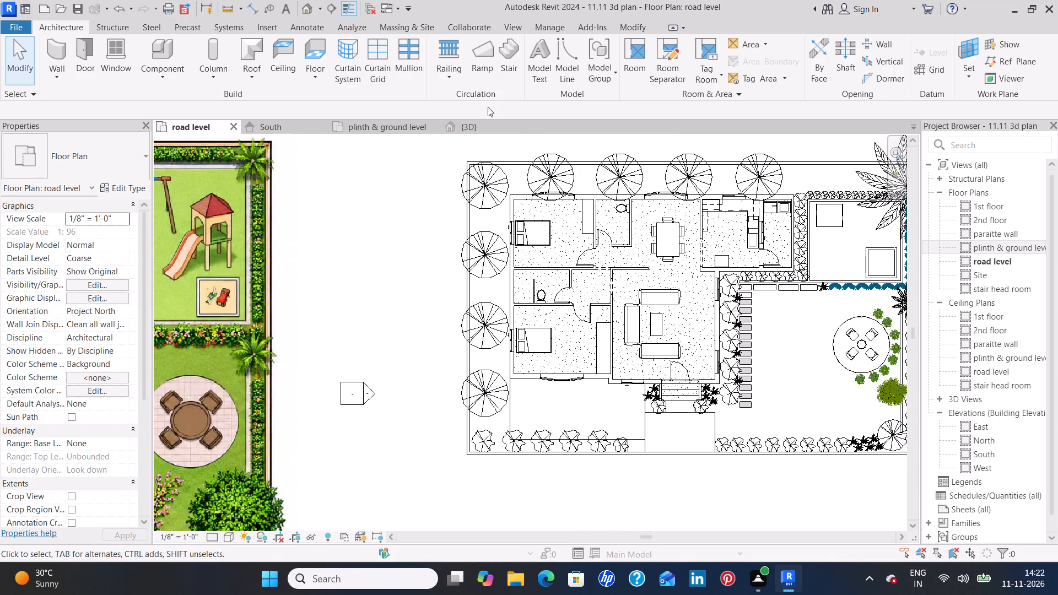
click(171, 57)
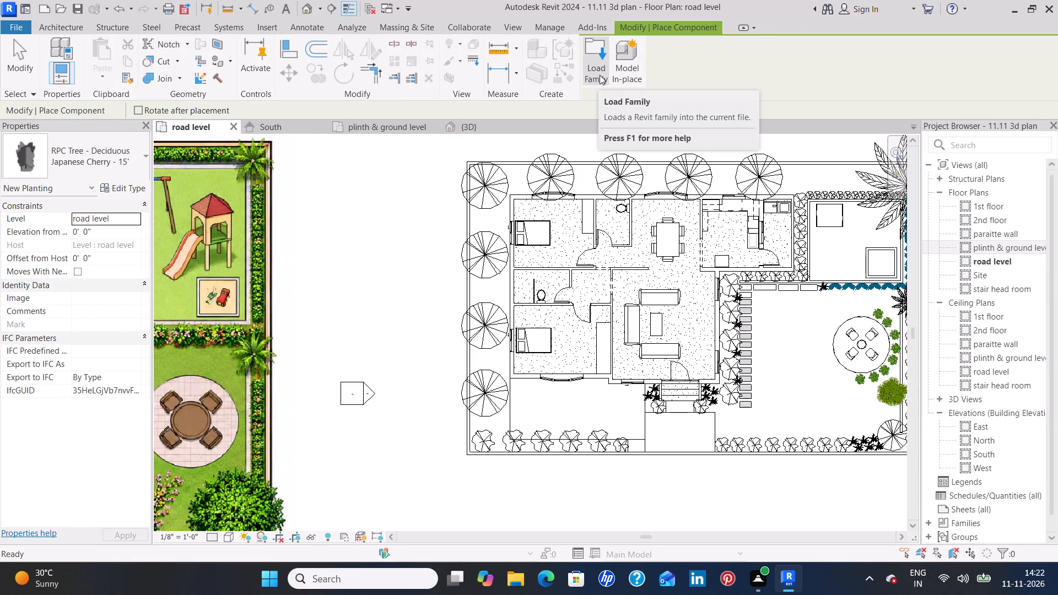
click(604, 77)
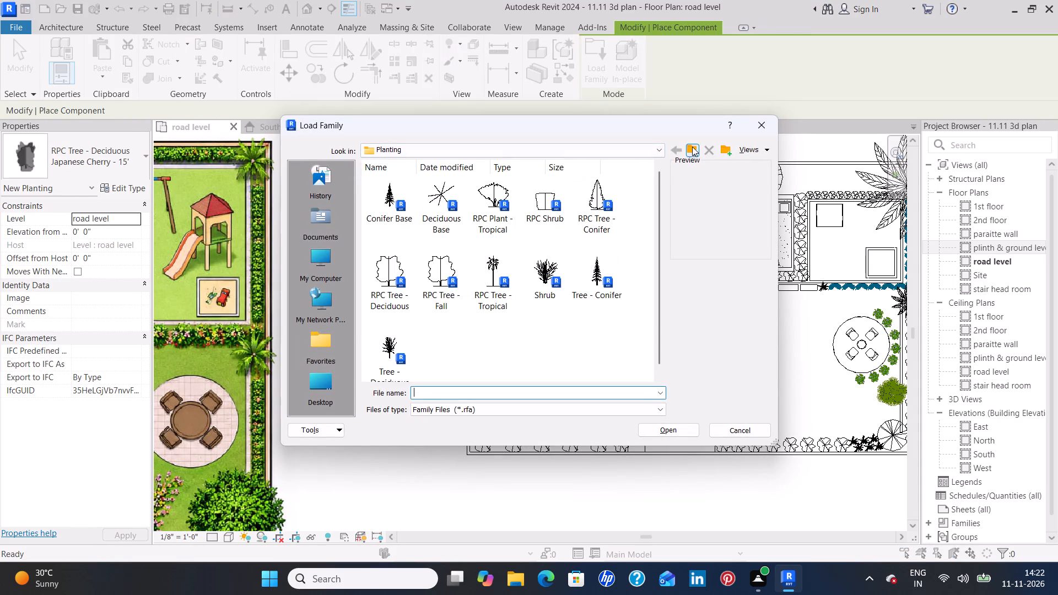
click(624, 149)
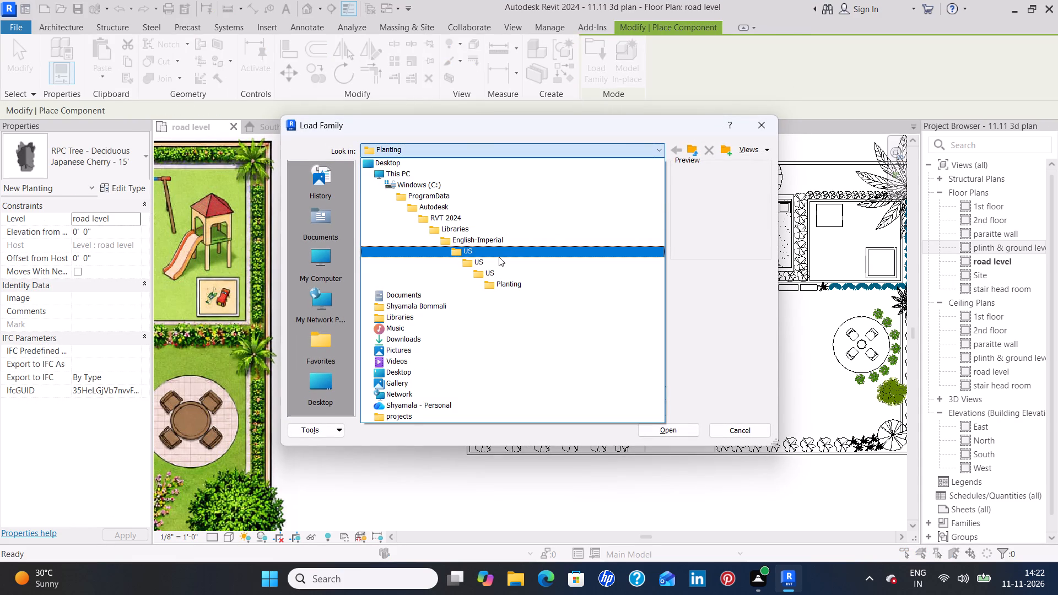
click(499, 257)
double_click(435, 196)
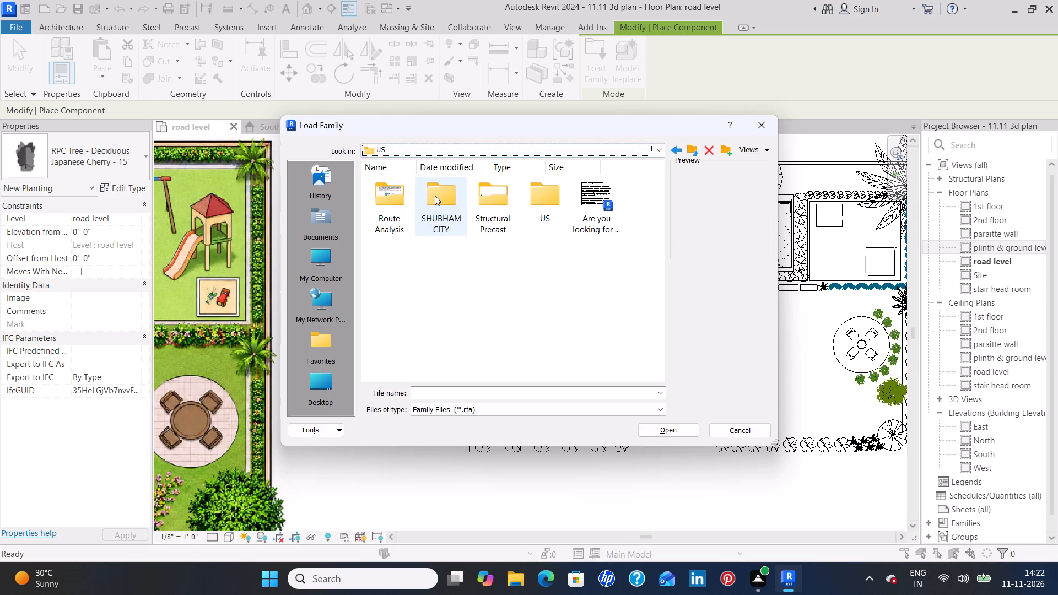
double_click(410, 211)
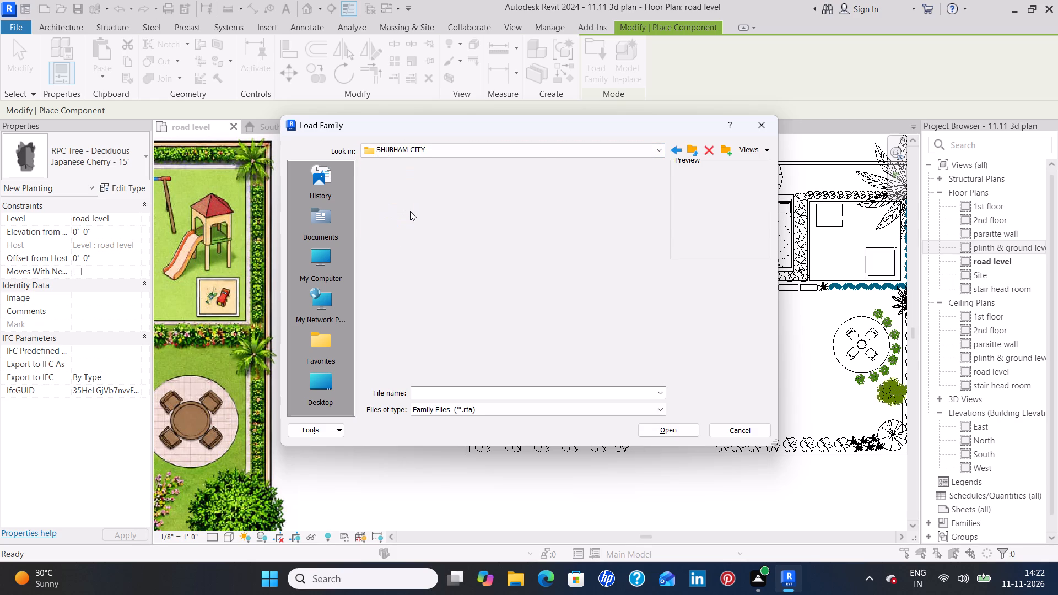
double_click(596, 221)
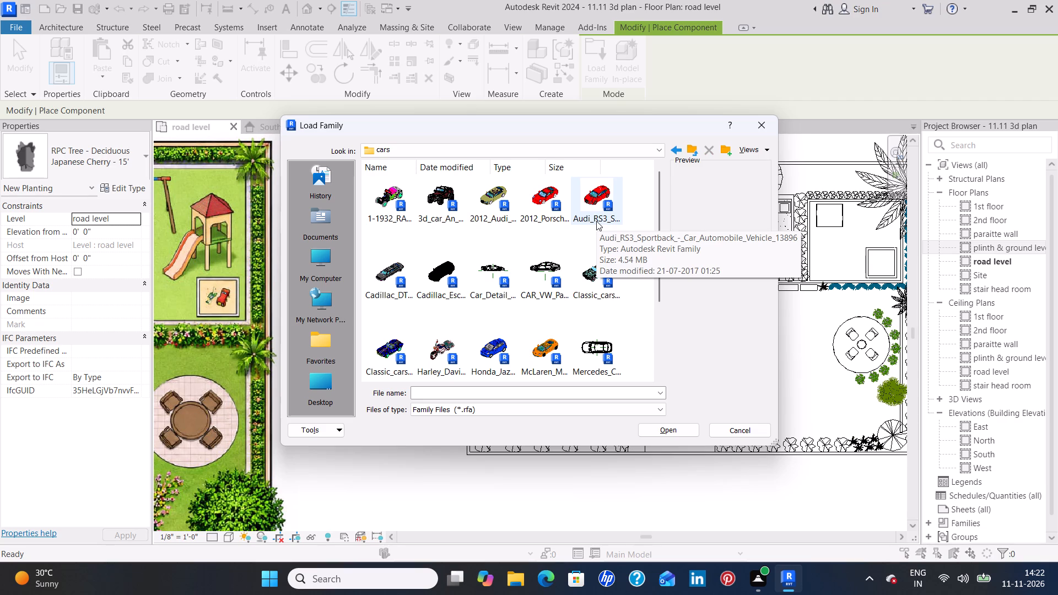
click(532, 210)
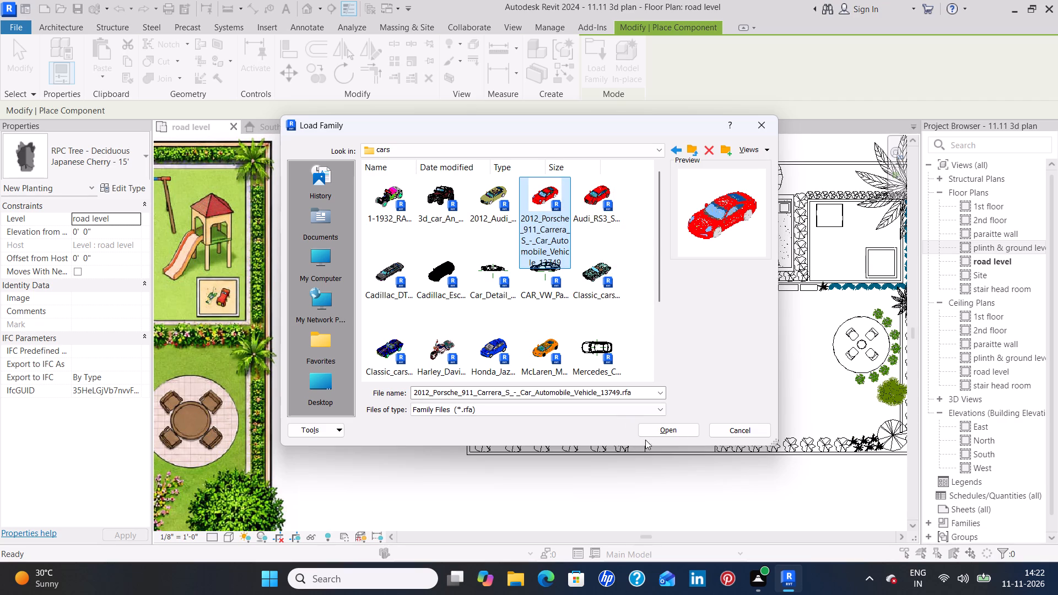
click(684, 431)
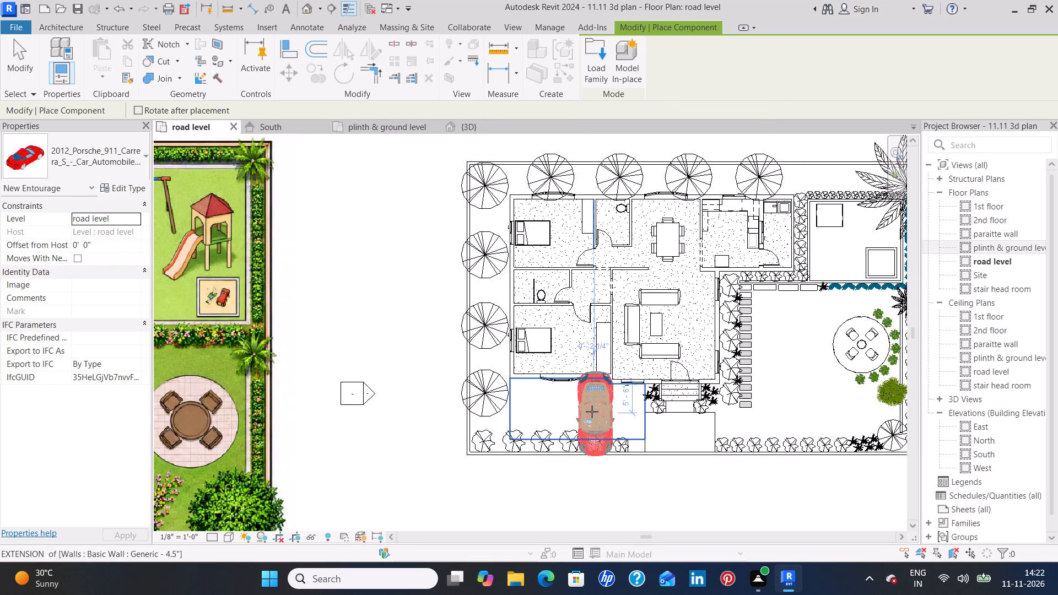
Place the Porsche, rotated to lie east-west, on the parking area in front of the southwest bedroom, and dismiss the save reminder.
key(space)
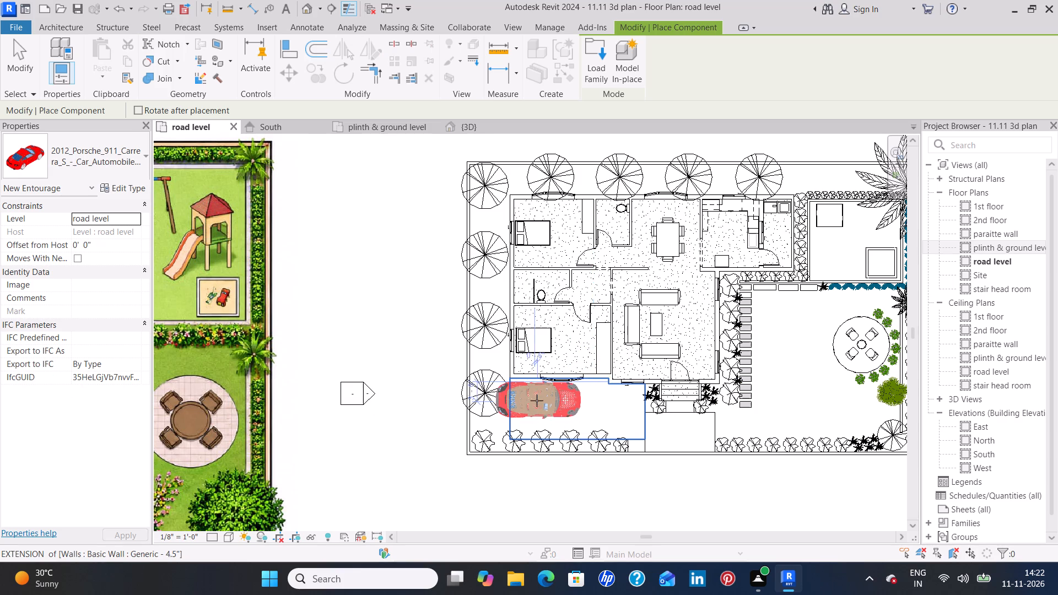
click(564, 409)
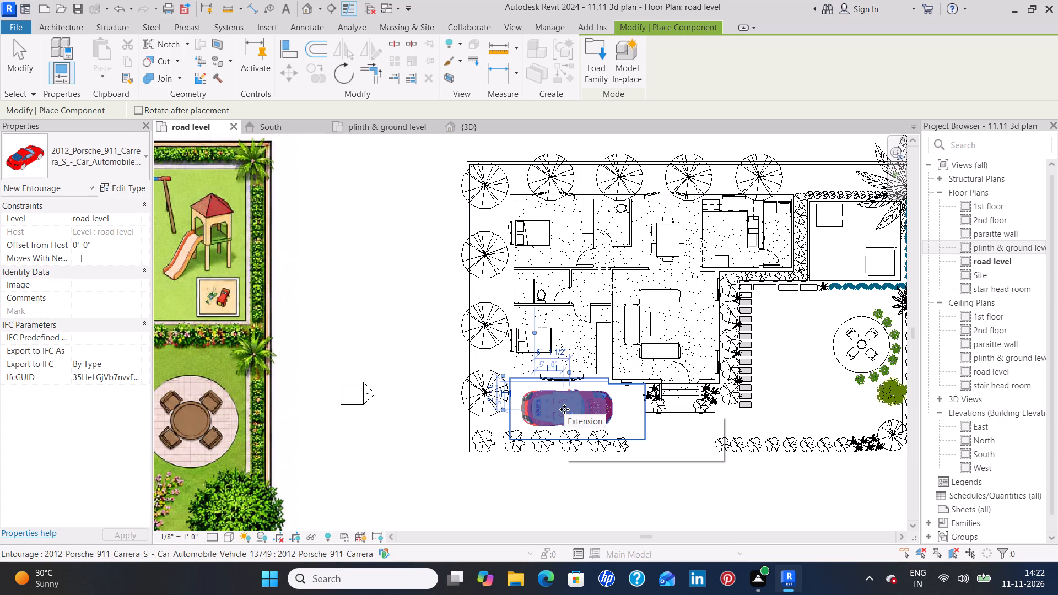
key(Escape)
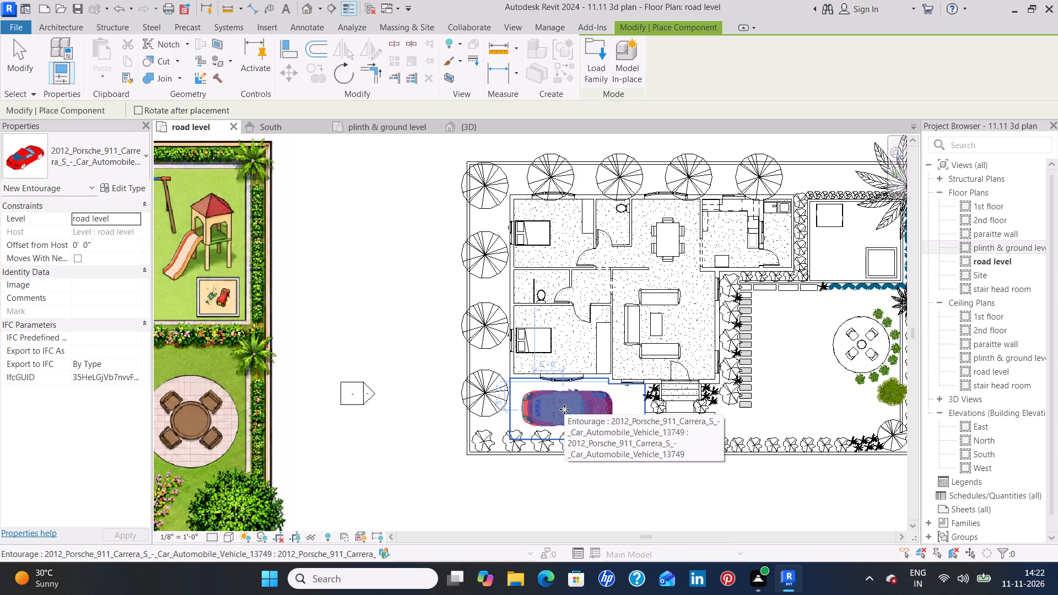
key(Escape)
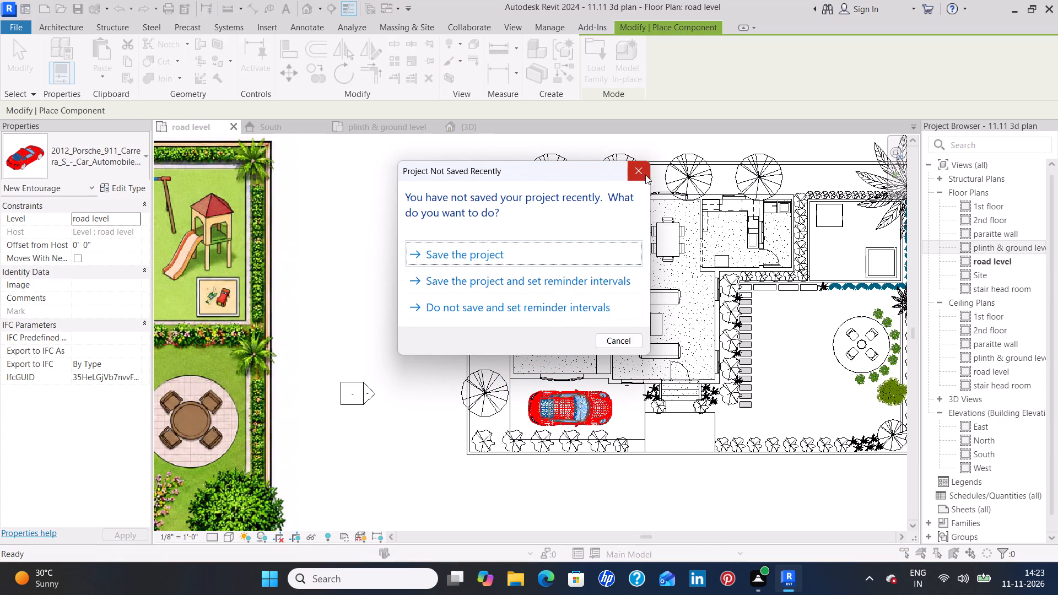
click(640, 171)
Set the Porsche's Offset from Host to 6".
click(584, 409)
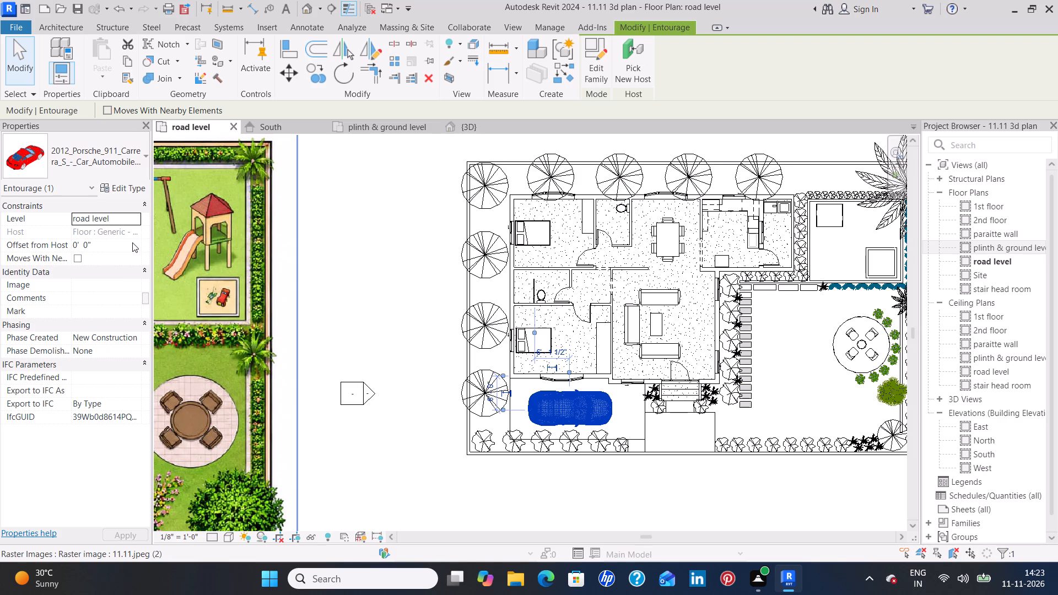
click(110, 244)
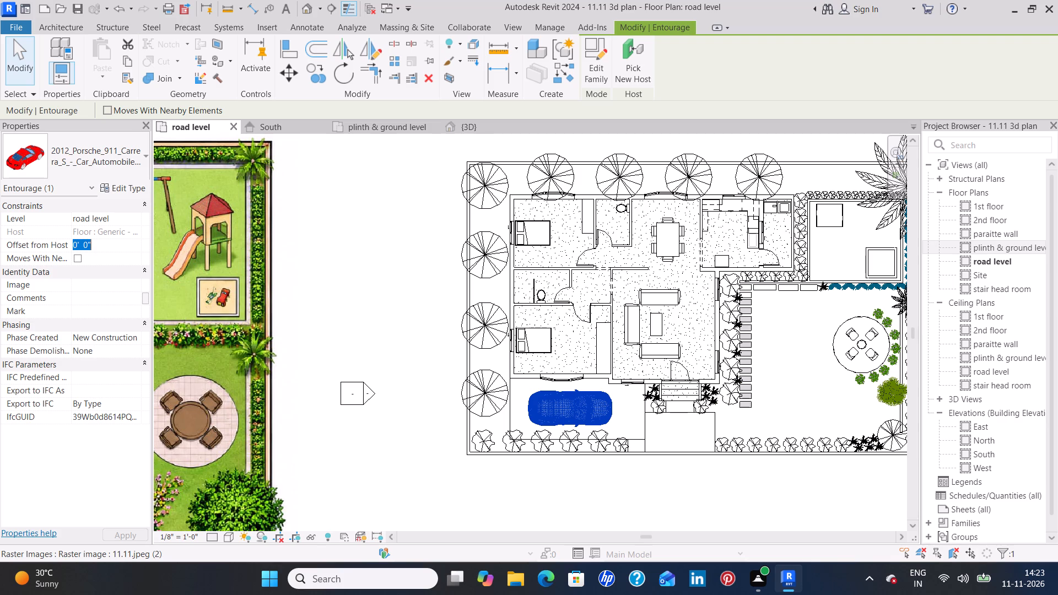
key(BackSpace)
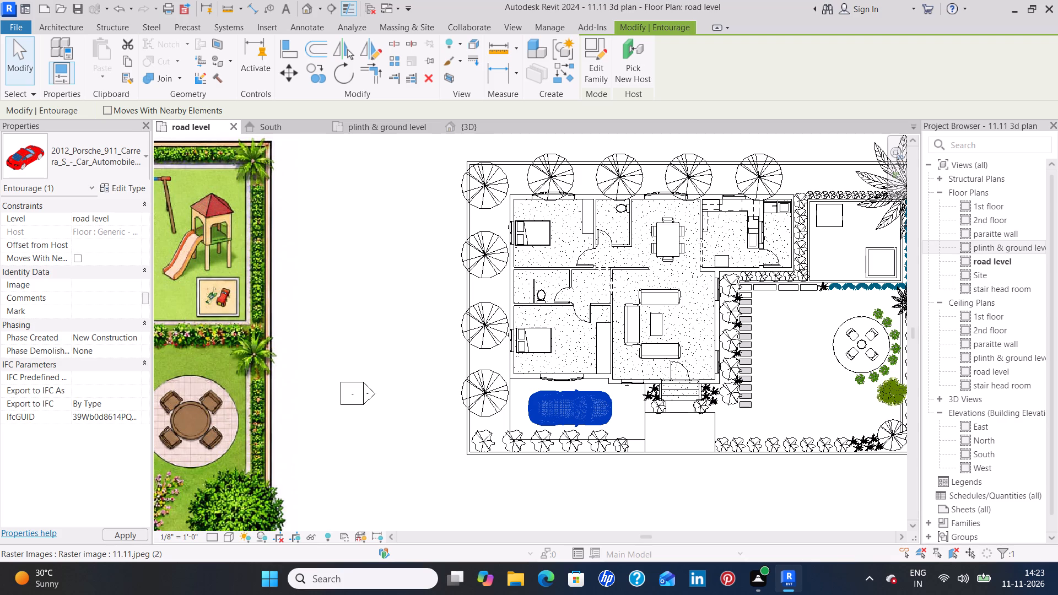
key(6)
key(Return)
key(apostrophe)
key(BackSpace)
key(6)
key(shift+quotedbl)
click(127, 534)
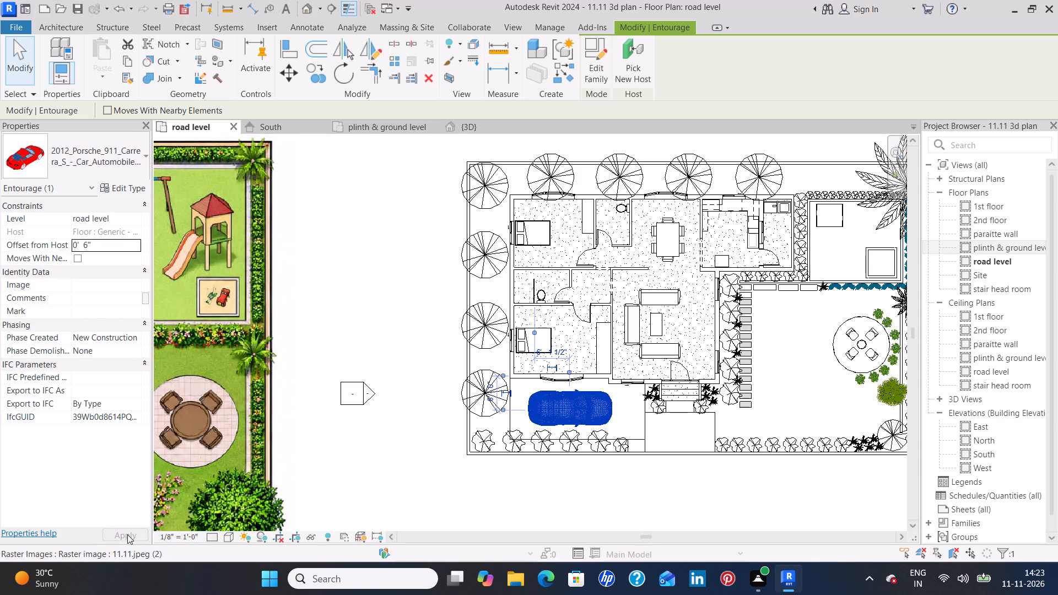
click(395, 480)
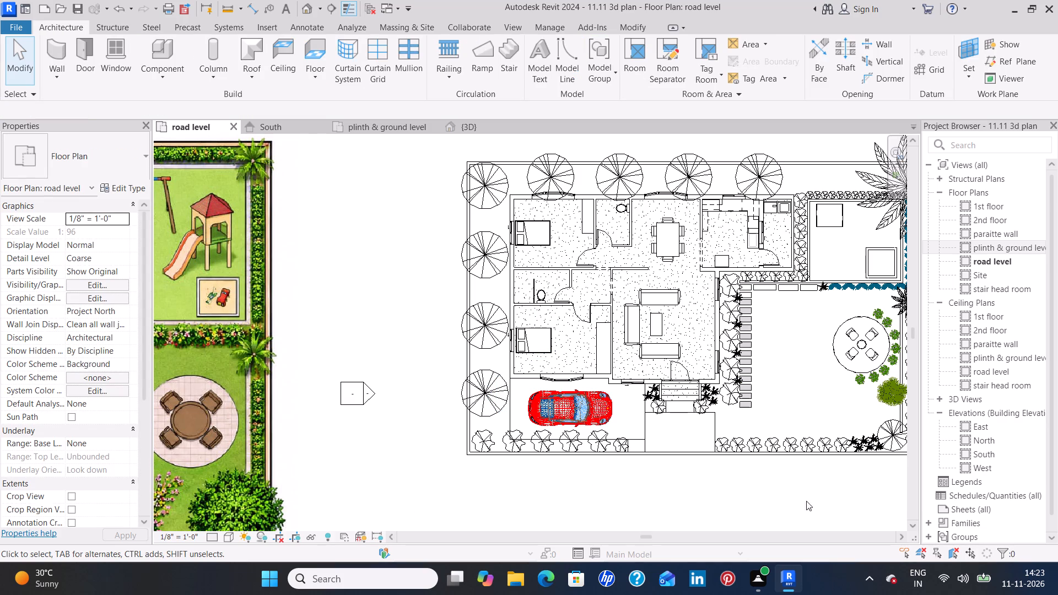
Examine the parked Porsche, the new trees and the front garden in the 3D view.
click(485, 127)
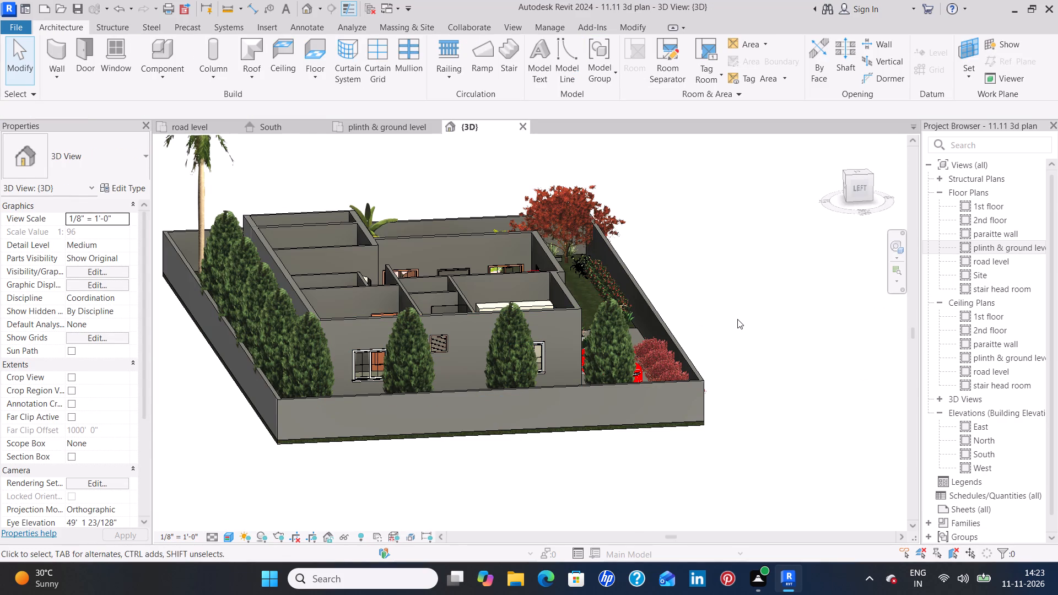
middle_drag(739, 321, 666, 338)
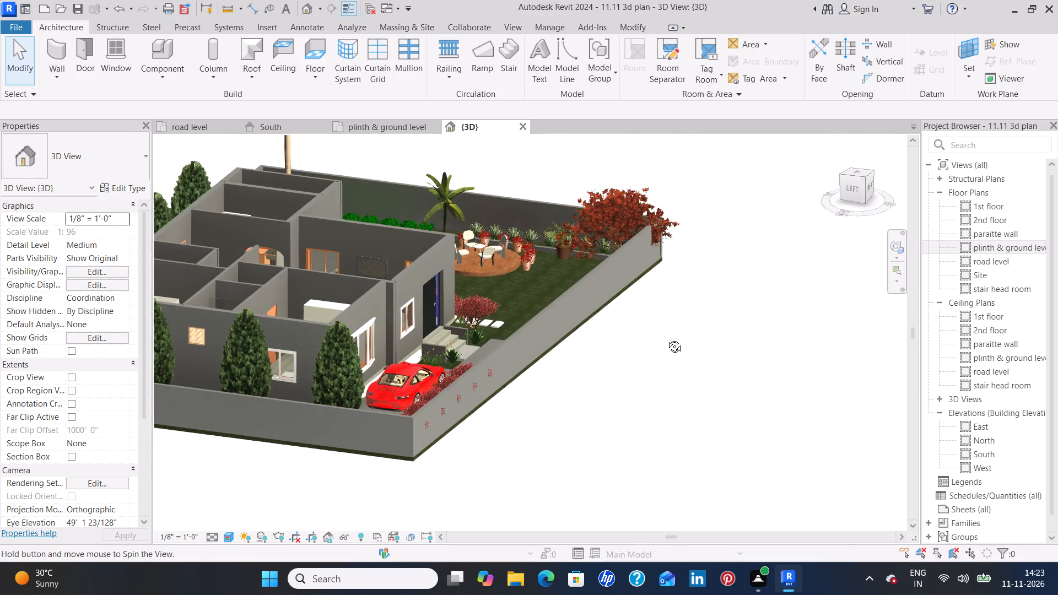
middle_drag(666, 338, 665, 338)
shift+middle_drag(717, 318, 527, 337)
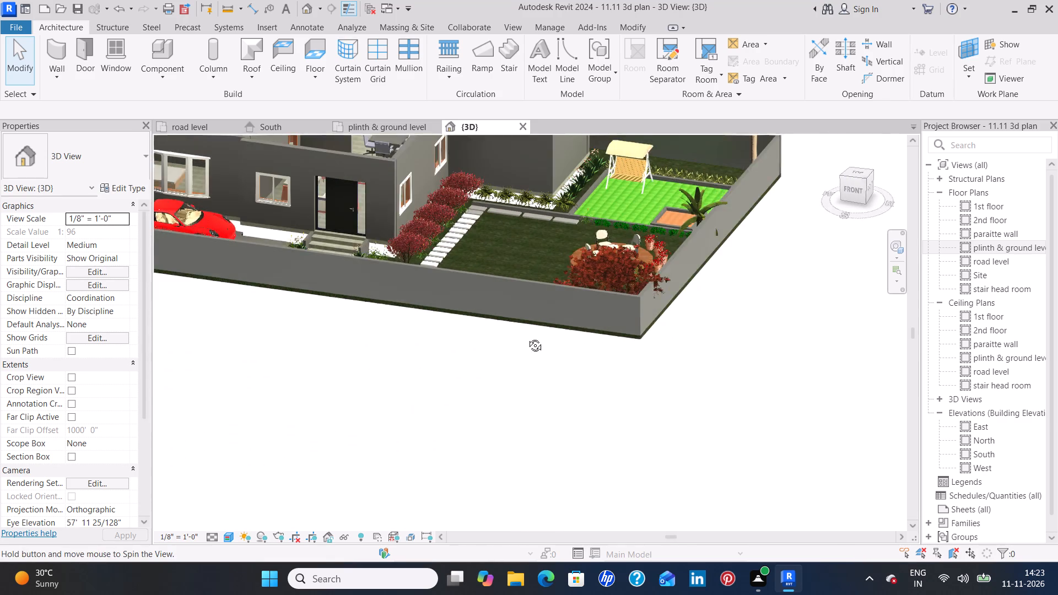
shift+middle_drag(527, 337, 432, 333)
middle_drag(403, 353, 781, 383)
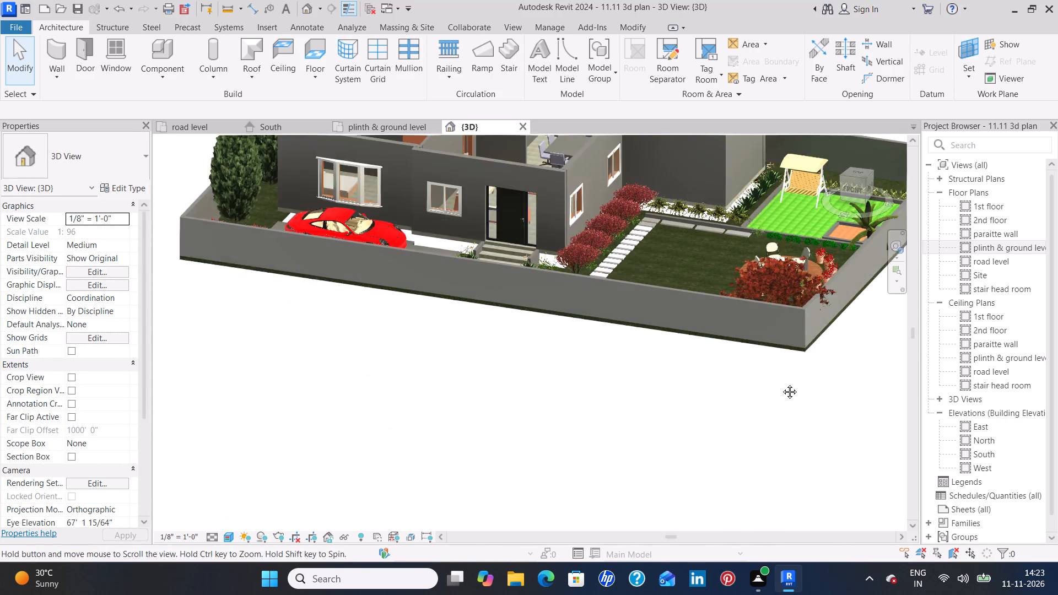
In the road level plan, delete the easternmost Crane Lily plant from the row between the Porsche and the front wall.
middle_drag(781, 383, 787, 383)
shift+middle_drag(784, 387, 629, 376)
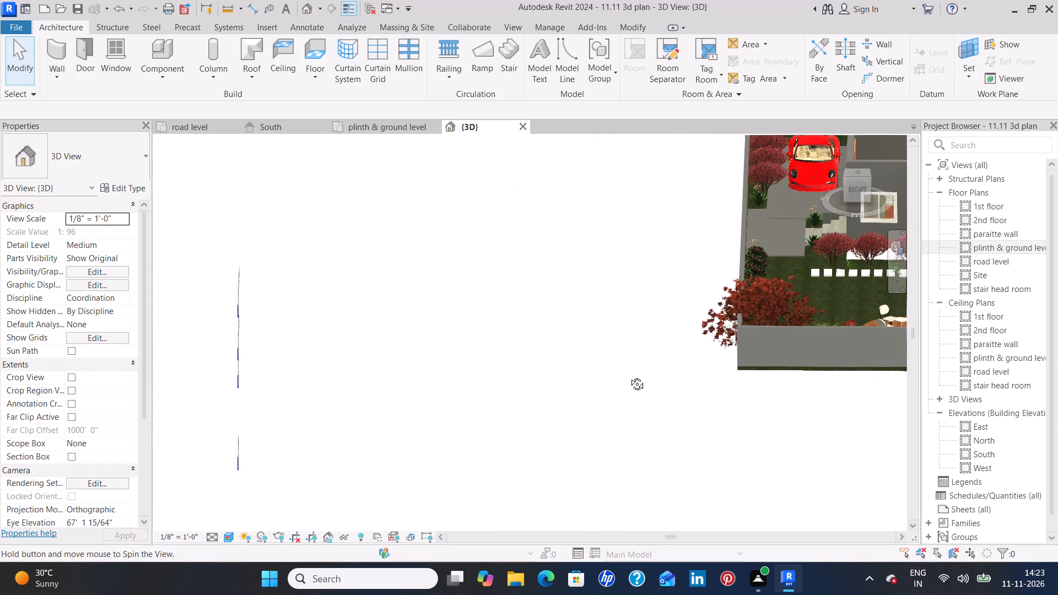
shift+middle_drag(629, 376, 652, 416)
scroll(735, 209, up, 8)
shift+middle_drag(758, 181, 770, 327)
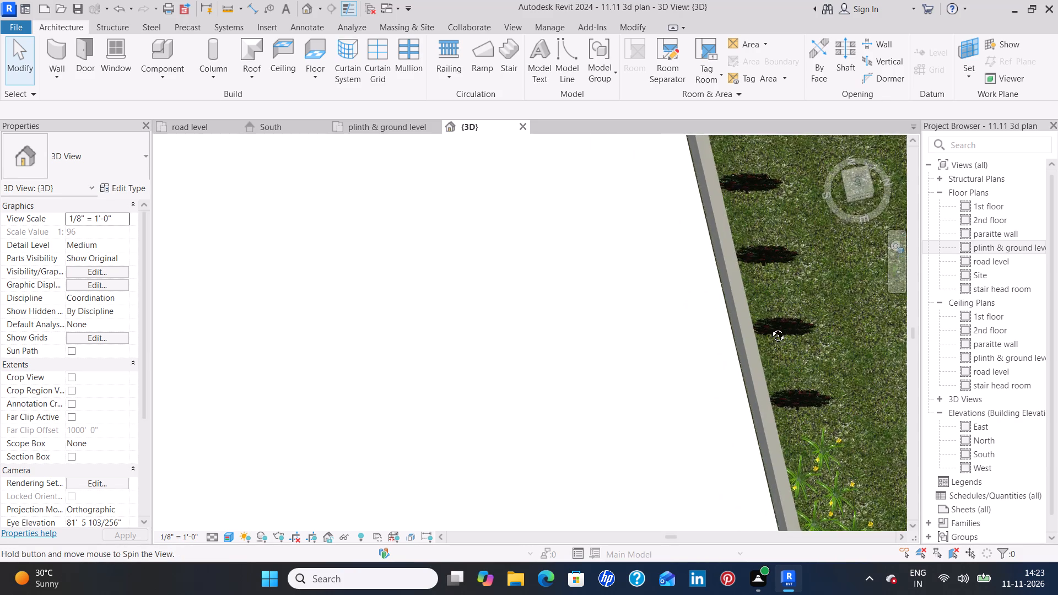
shift+middle_drag(770, 327, 770, 208)
middle_drag(751, 182, 768, 436)
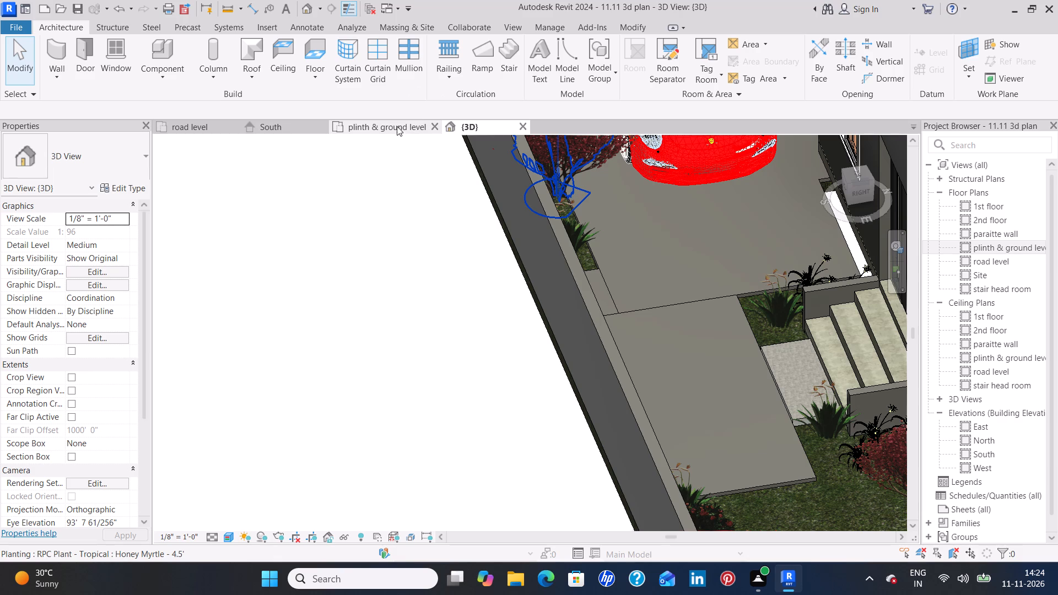
click(189, 126)
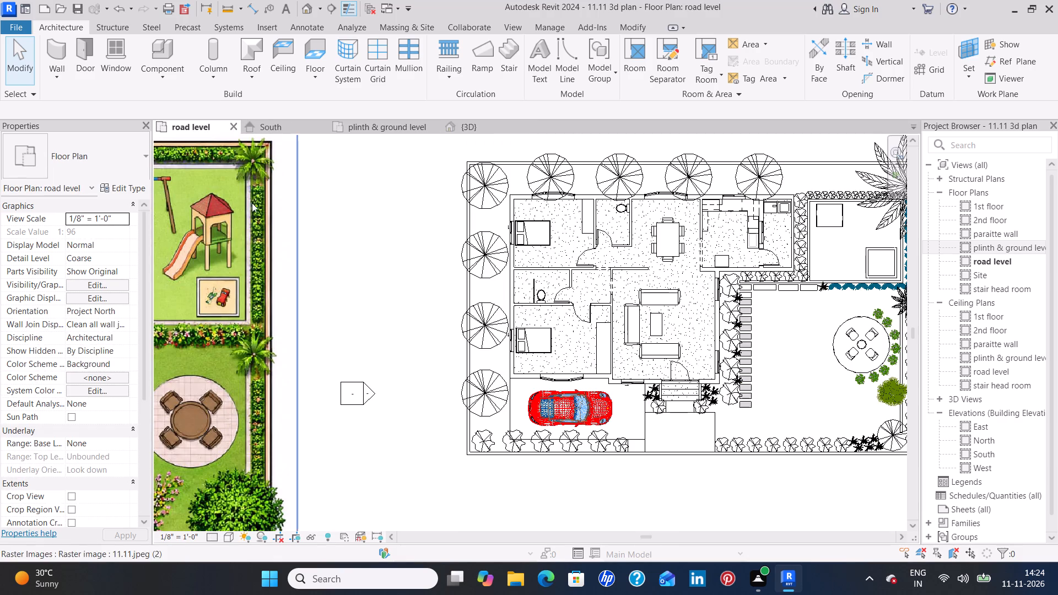
middle_drag(657, 432, 616, 354)
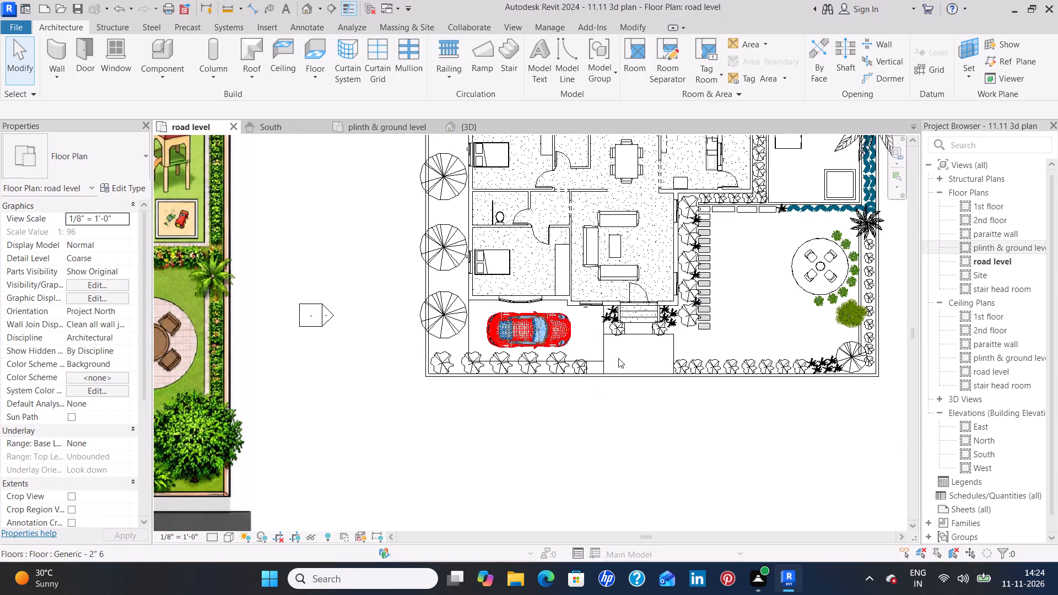
scroll(618, 358, up, 8)
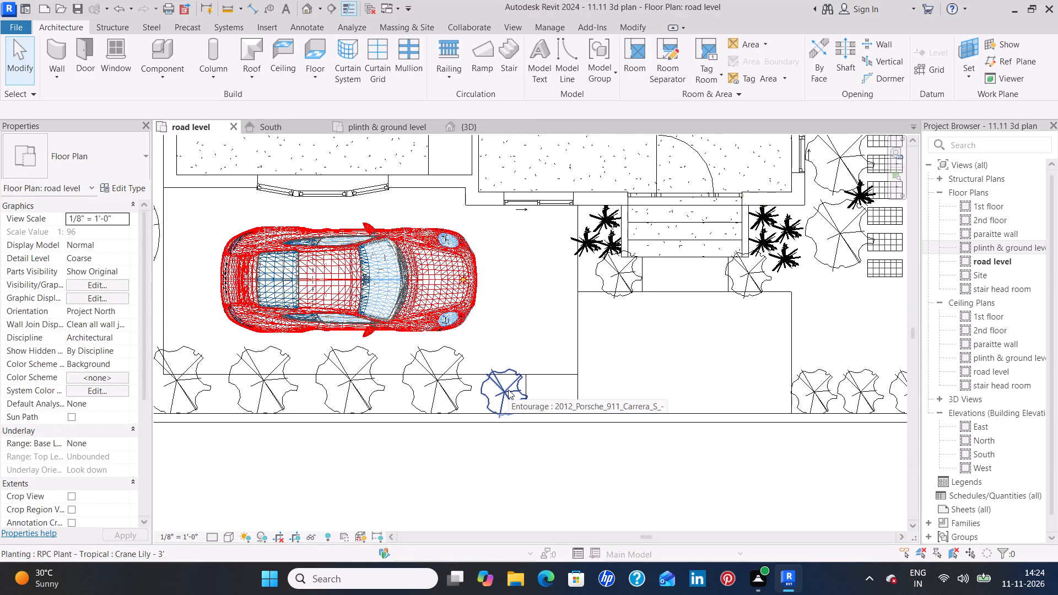
click(508, 390)
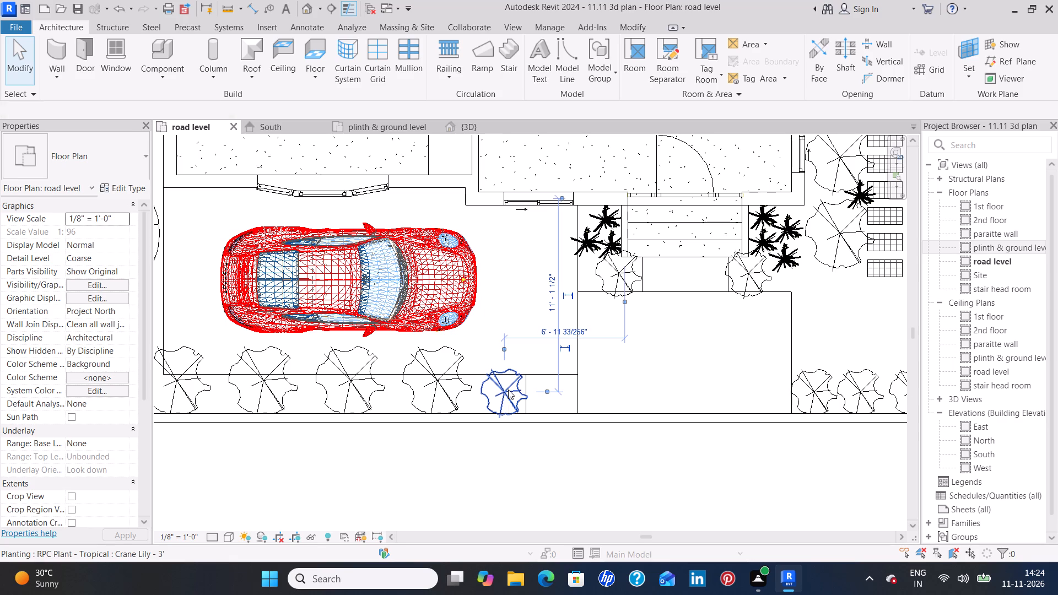
key(Delete)
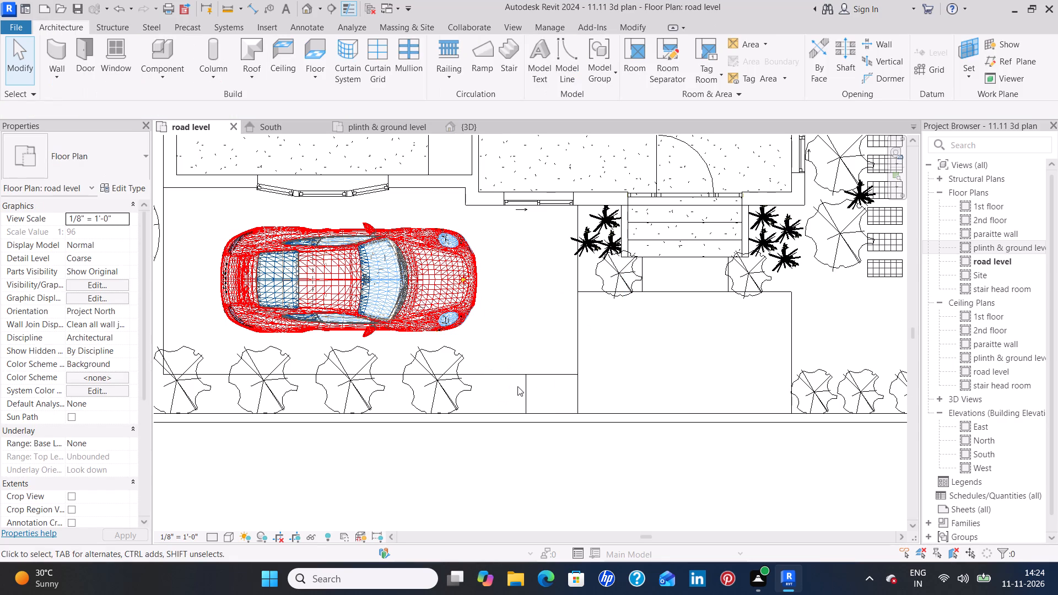
Edit the boundary of the small Generic - 2" 7 floor by the front wall, moving its west edge outward to make it 6'-0" long.
click(523, 385)
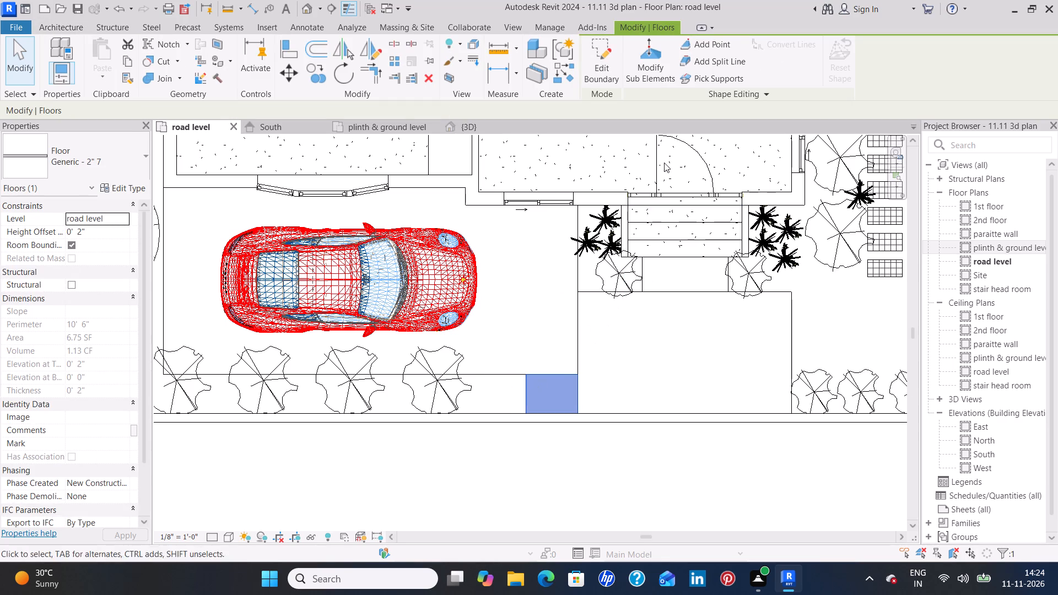
click(593, 58)
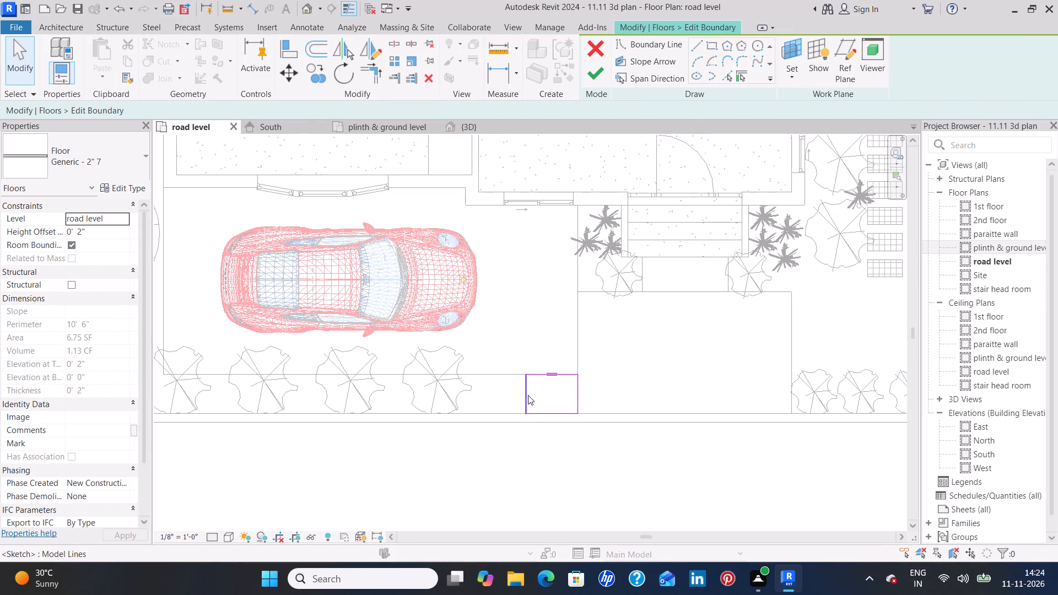
click(528, 395)
key(Left)
key(Left)
key(Left)
key(Left)
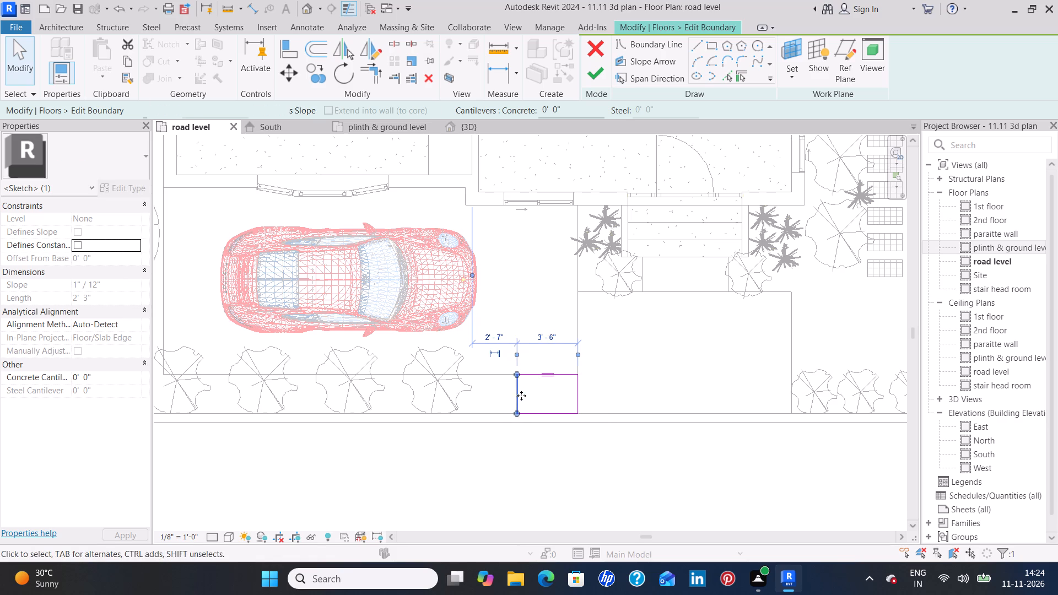
key(Left)
key(Left)
key(Left)
key(Left)
key(Left)
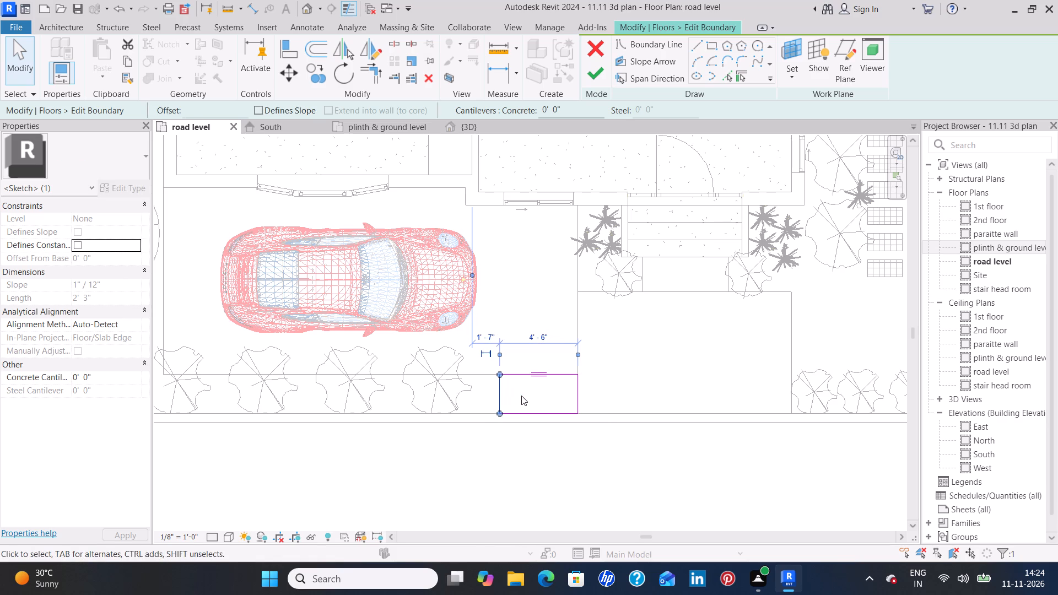
key(Left)
key(Left)
key(Left)
key(Left)
key(Left)
key(Left)
key(Left)
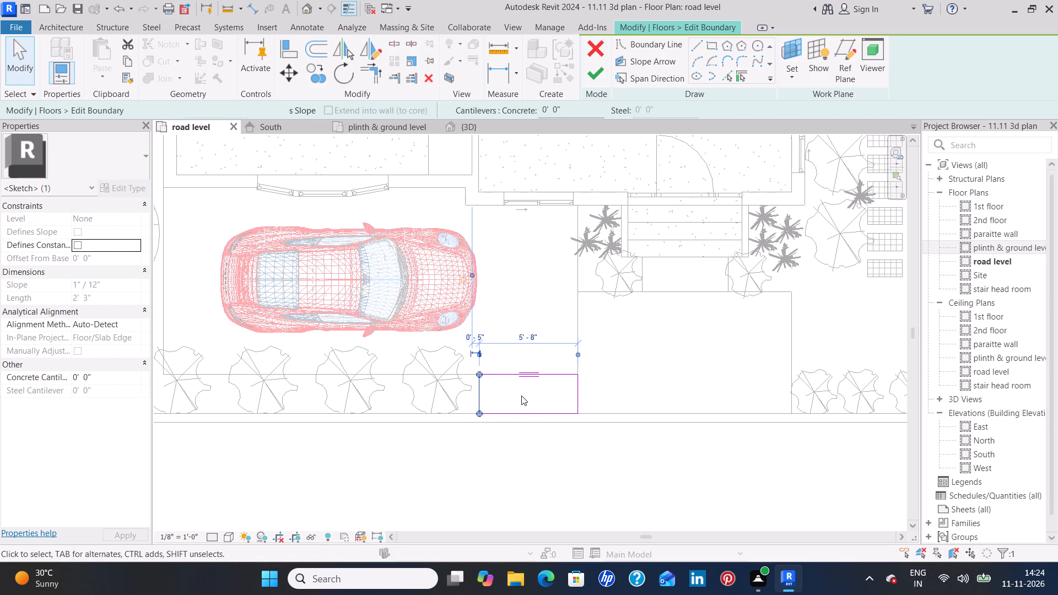
key(Left)
key(Left)
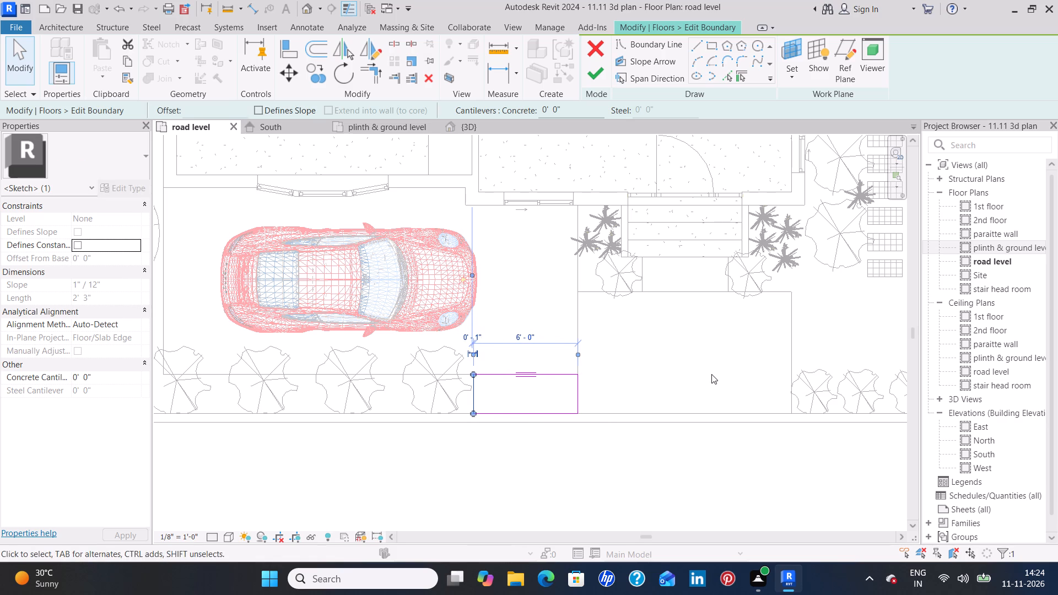
click(710, 374)
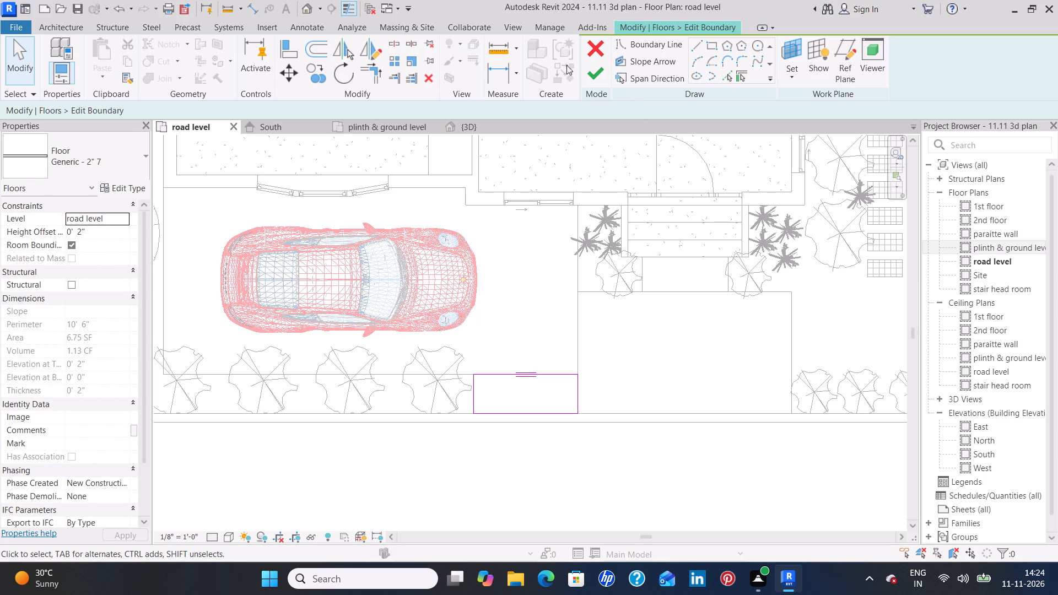
click(590, 74)
click(704, 371)
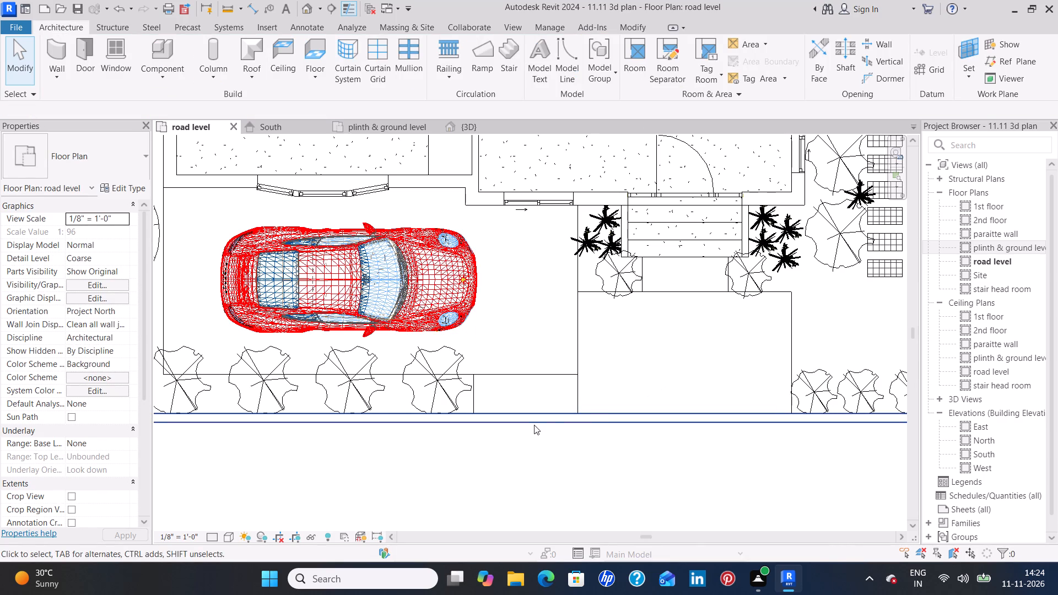
Split the front compound wall in line with the west edge of the extended small floor strip.
click(636, 31)
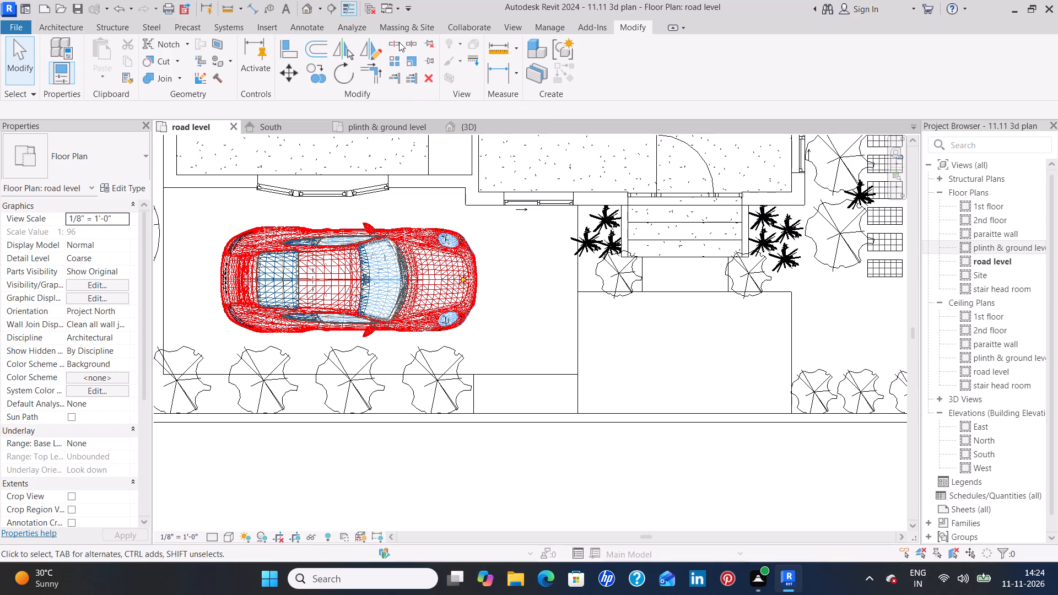
click(399, 42)
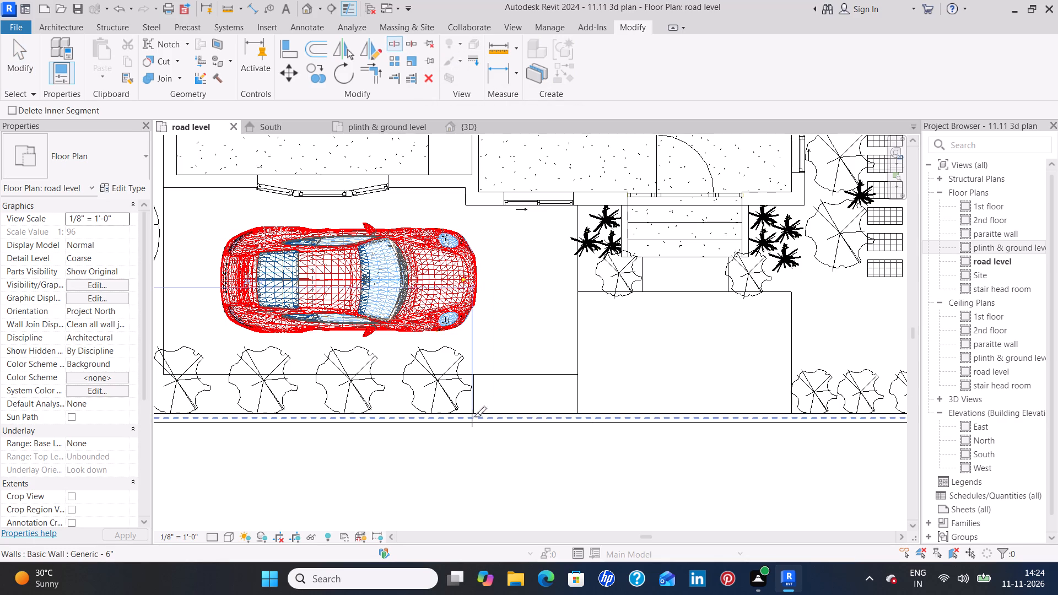
scroll(474, 416, up, 13)
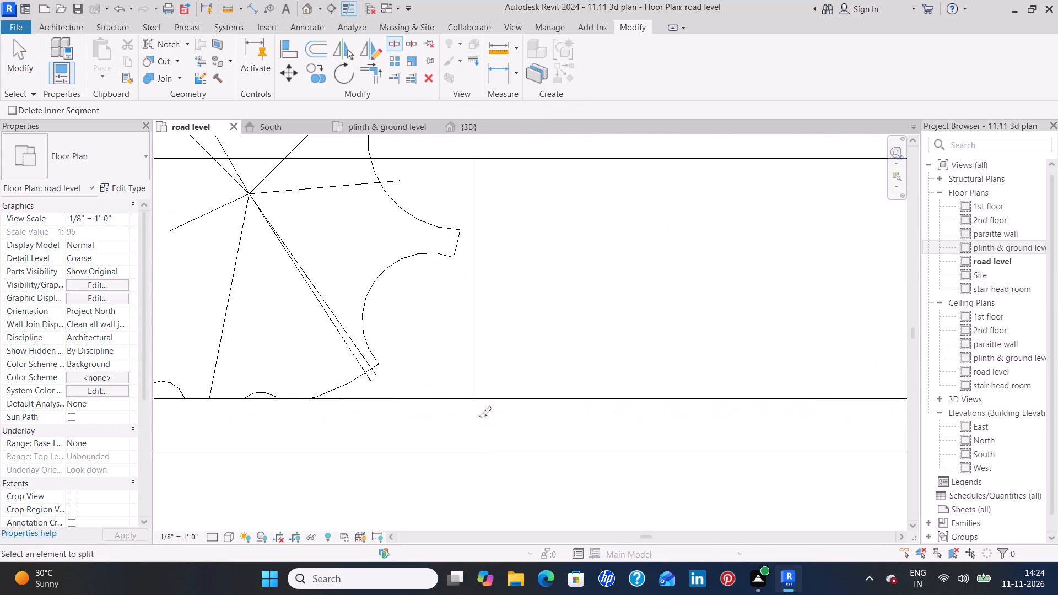
click(472, 425)
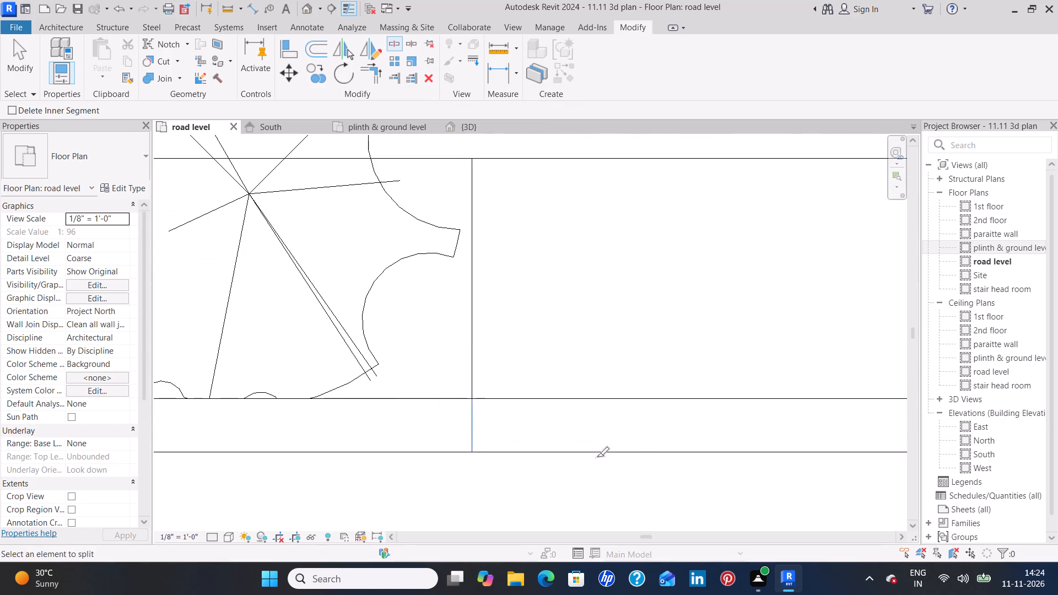
Split the front compound wall again in line with the east edge of the entrance paving.
scroll(661, 468, down, 8)
middle_drag(773, 488, 446, 447)
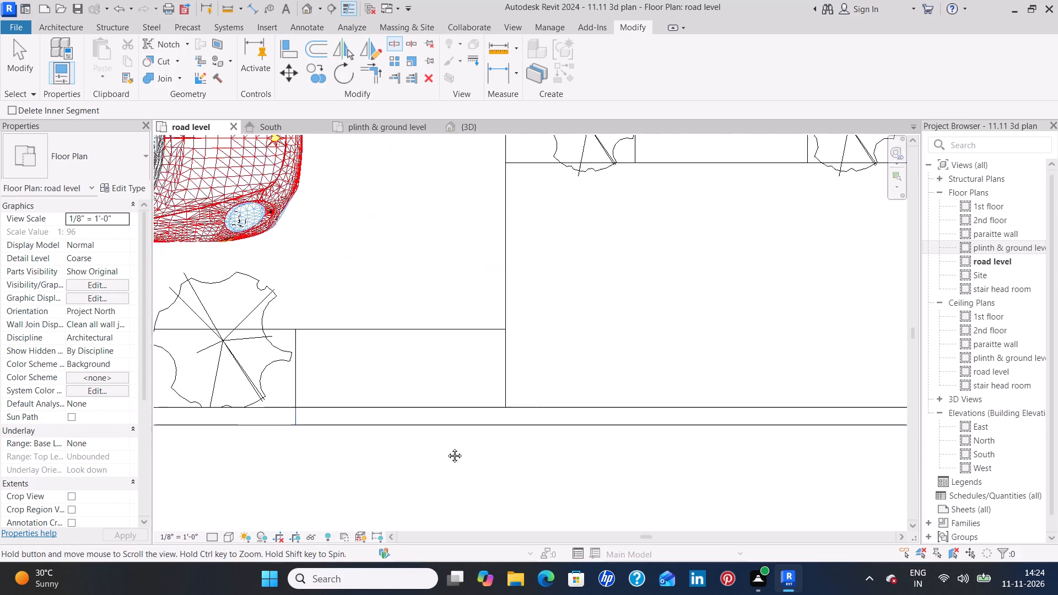
middle_drag(446, 447, 442, 447)
scroll(471, 440, down, 3)
middle_drag(721, 459, 511, 474)
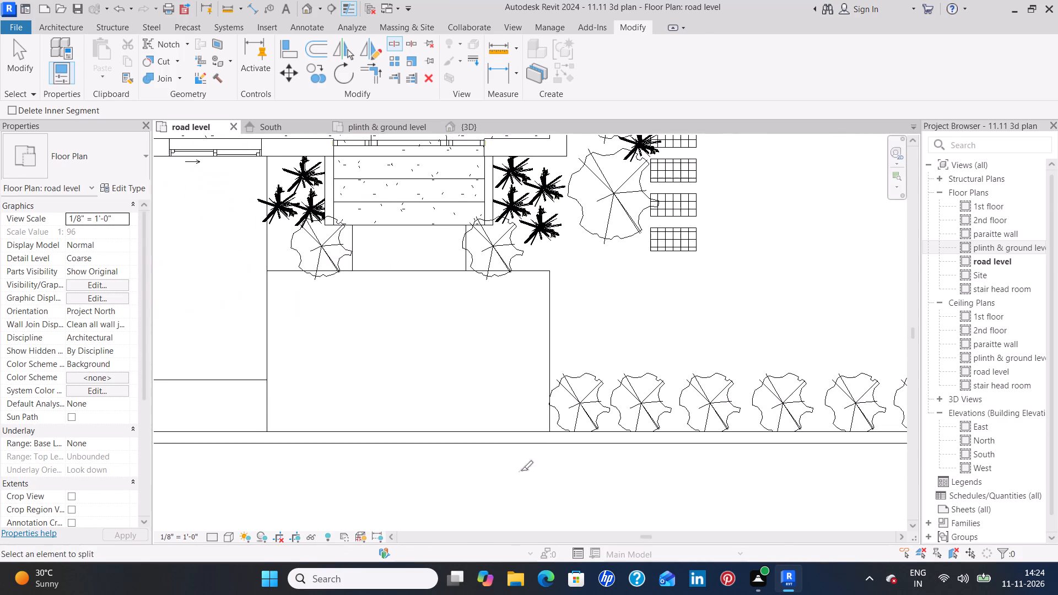
scroll(570, 442, up, 9)
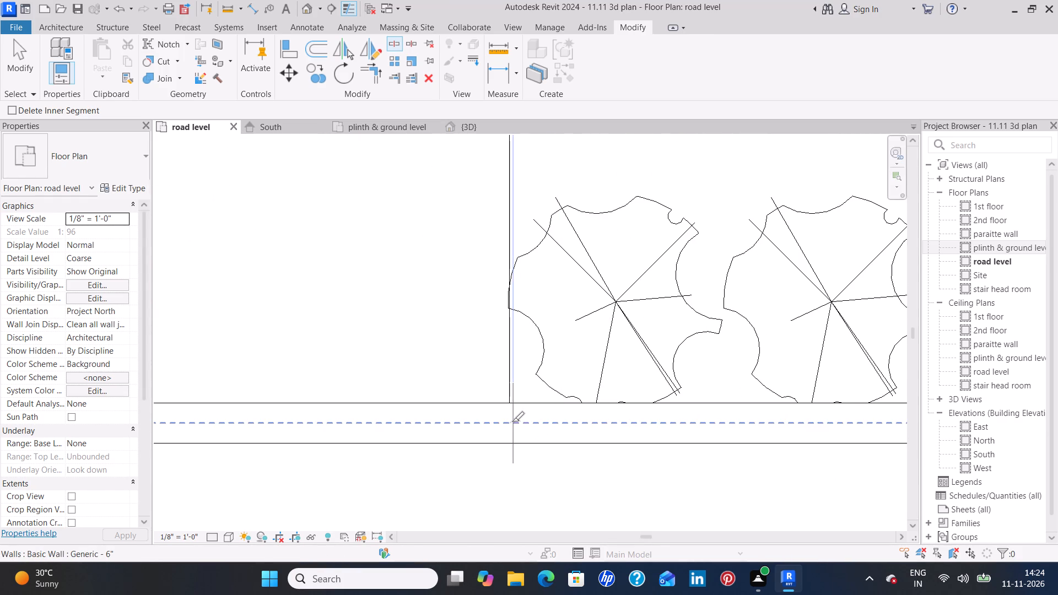
scroll(510, 423, up, 4)
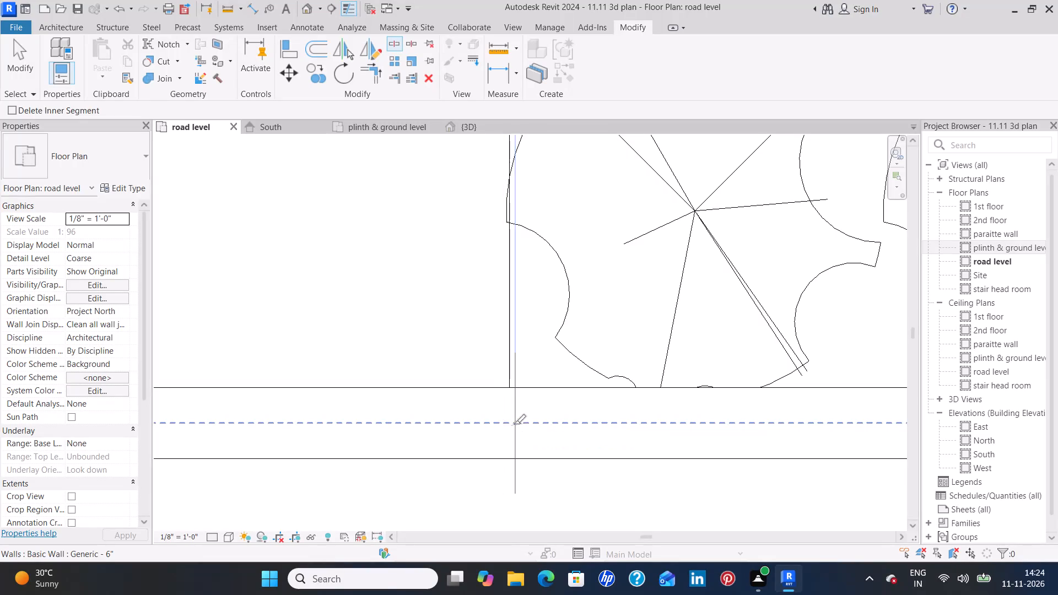
scroll(506, 426, up, 4)
click(512, 426)
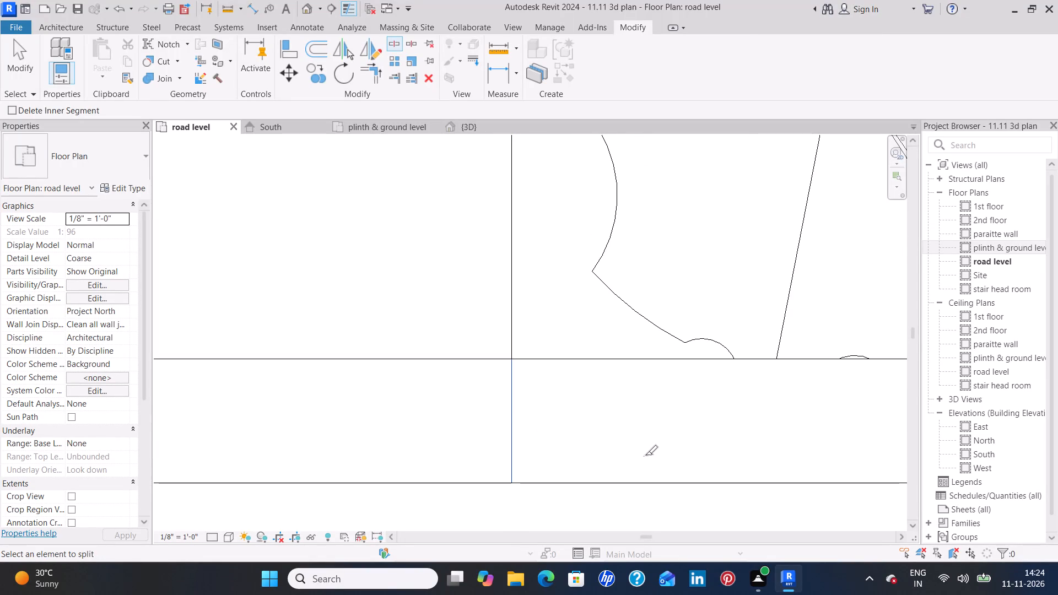
key(Escape)
key(Escape)
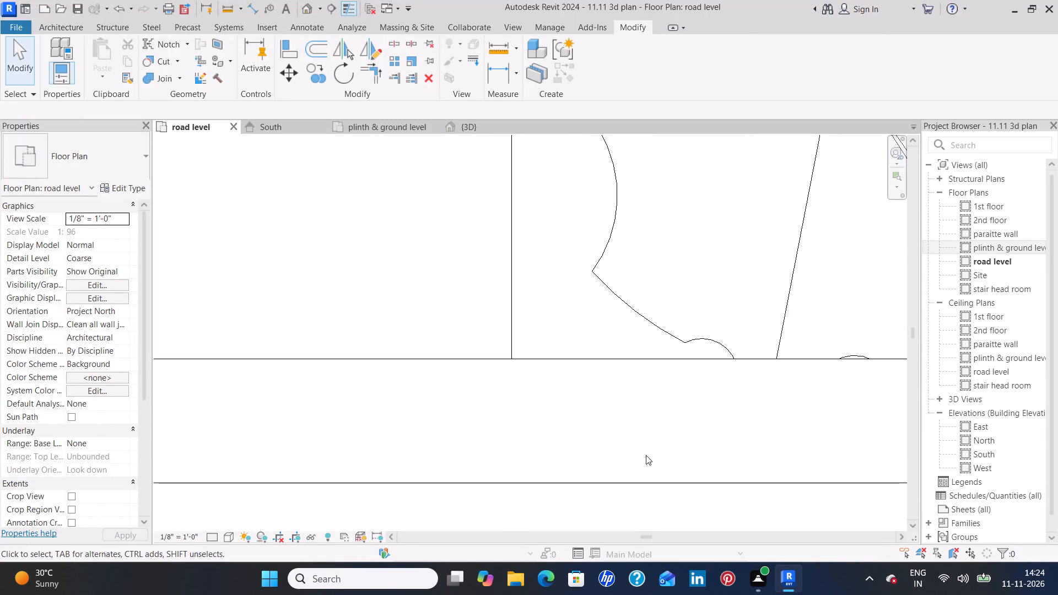
Delete the front compound wall segment between the two splits to open a gateway.
scroll(646, 455, down, 7)
click(507, 420)
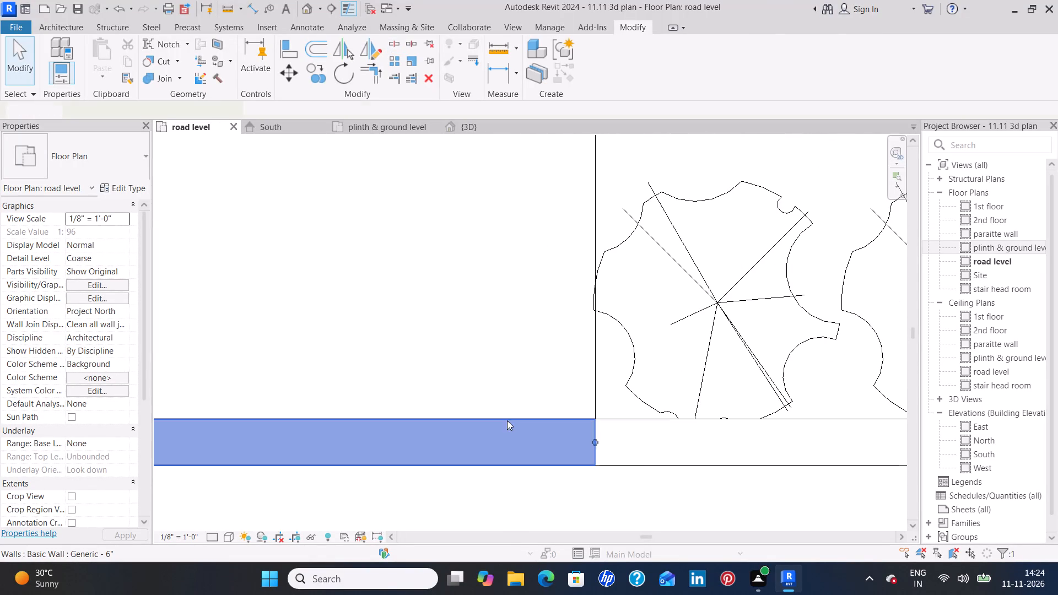
key(Delete)
Examine the gate opening, driveway paving and entrance steps in the 3D view.
scroll(506, 420, down, 5)
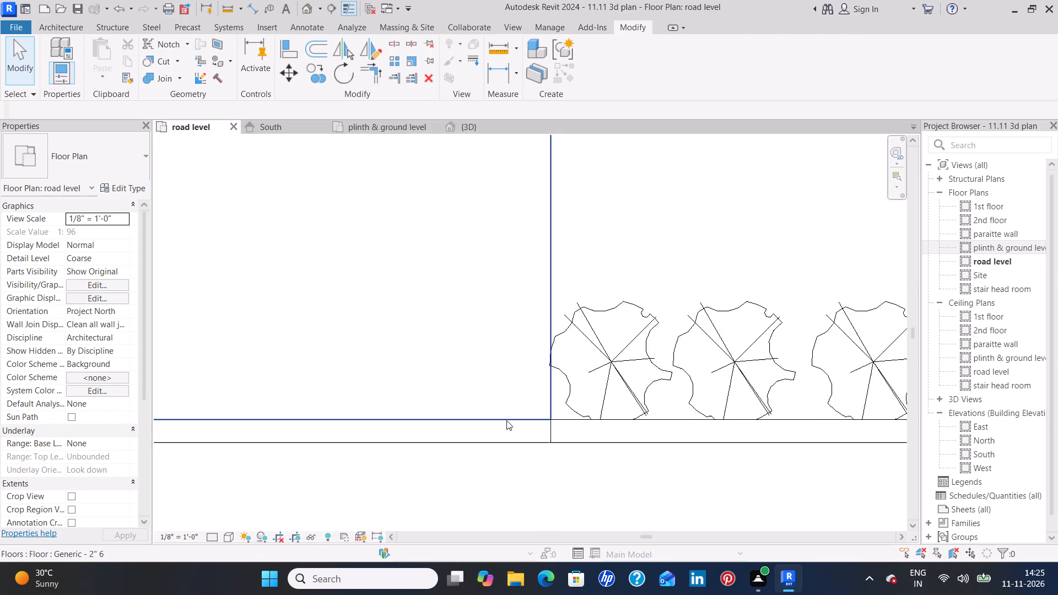
scroll(506, 420, down, 7)
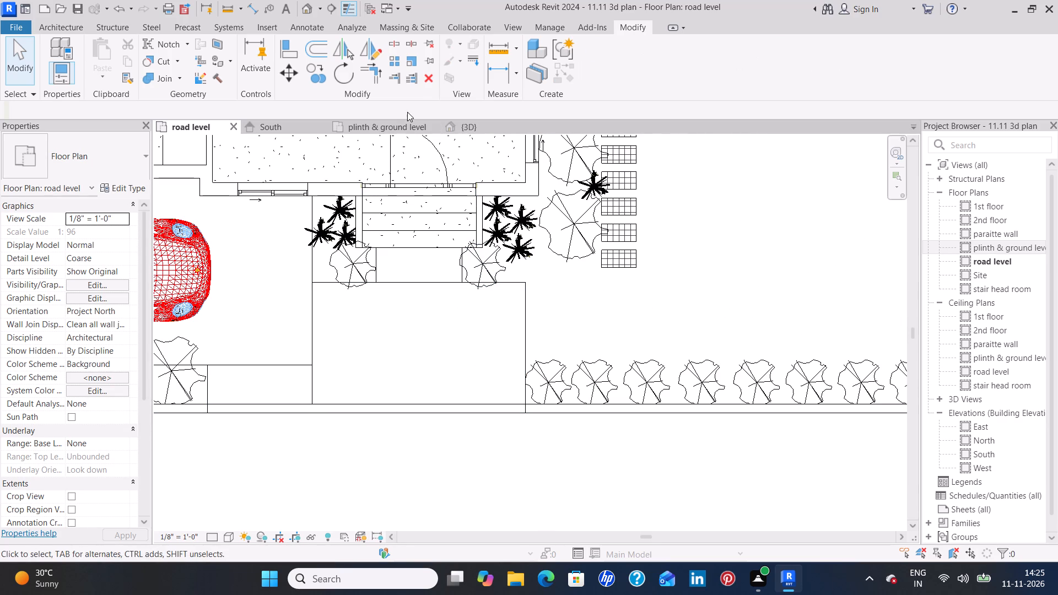
click(476, 121)
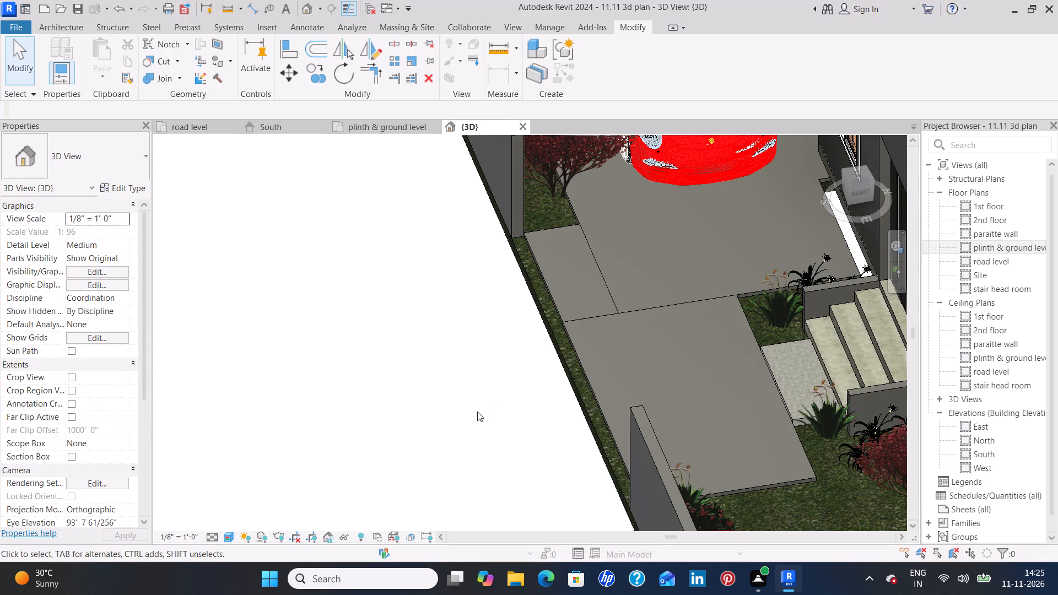
shift+middle_drag(477, 413, 550, 446)
middle_drag(425, 460, 573, 365)
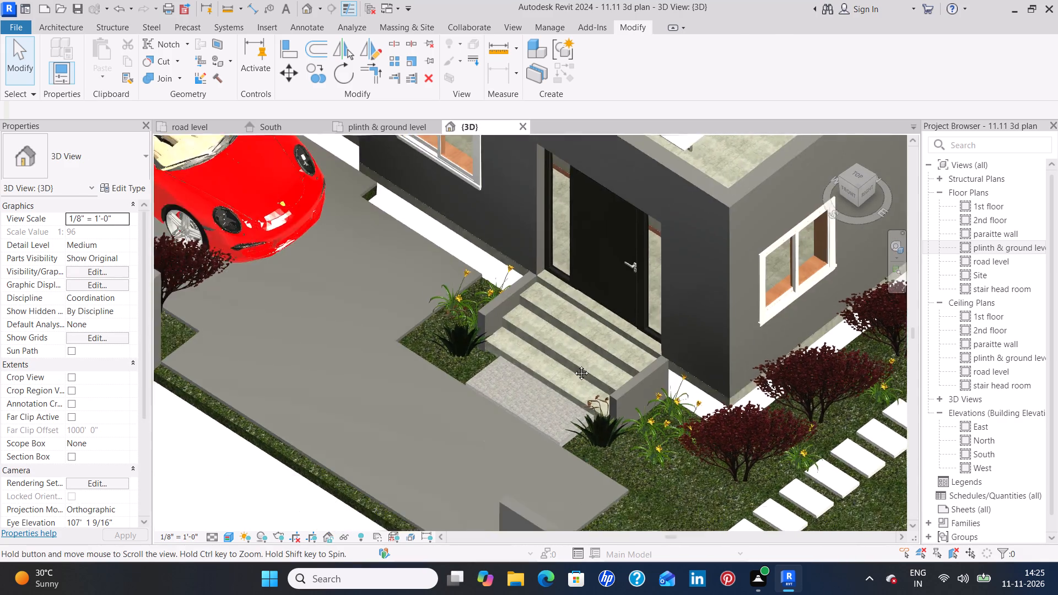
middle_drag(573, 365, 597, 345)
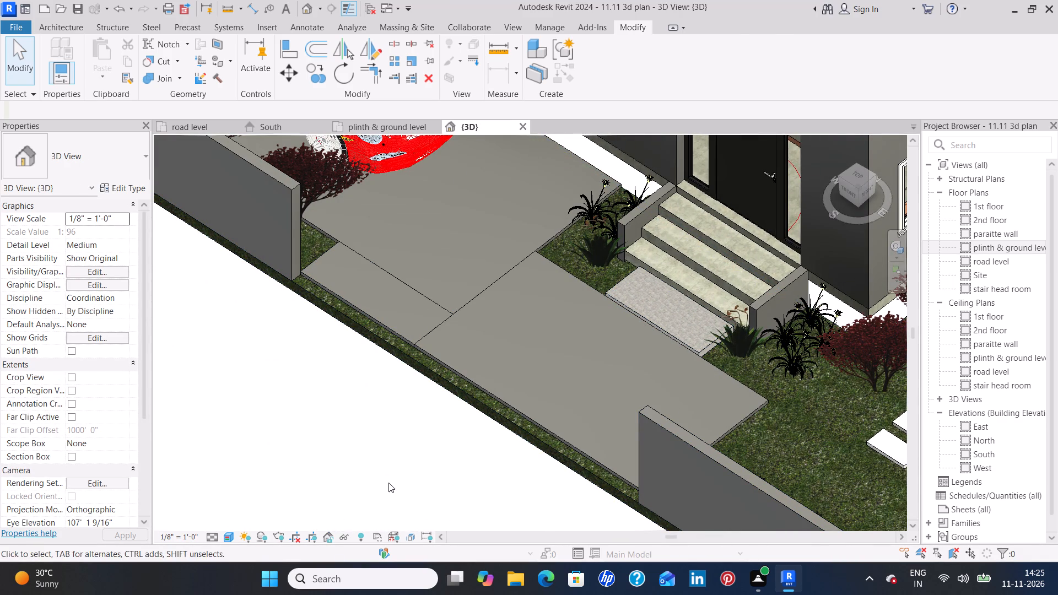
scroll(391, 482, down, 3)
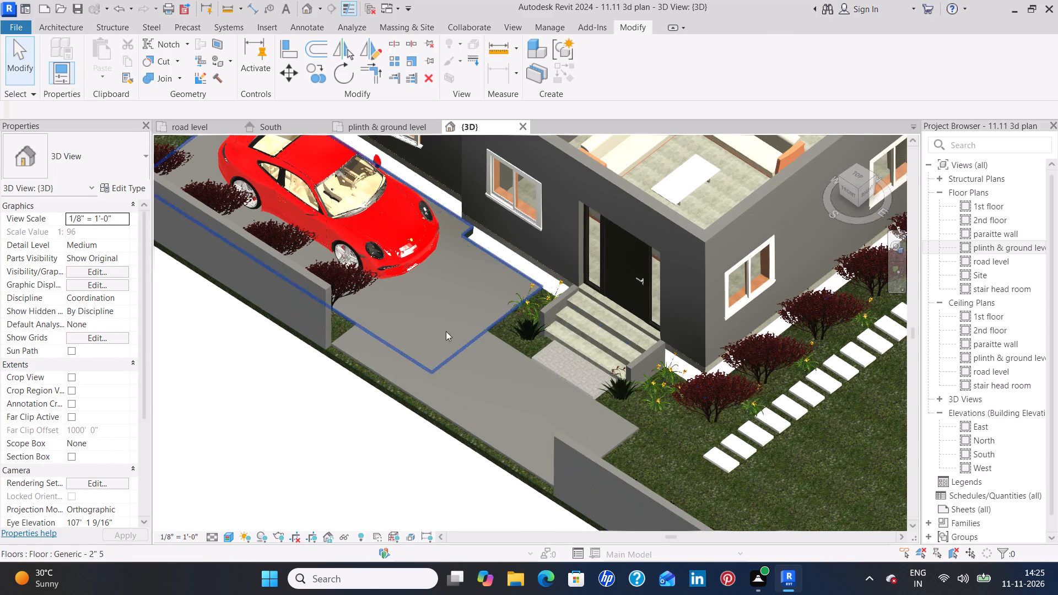
Extend the entrance paving floor's front edge to the front compound wall's outer face, making the floor 7' 6" deep.
scroll(457, 424, up, 4)
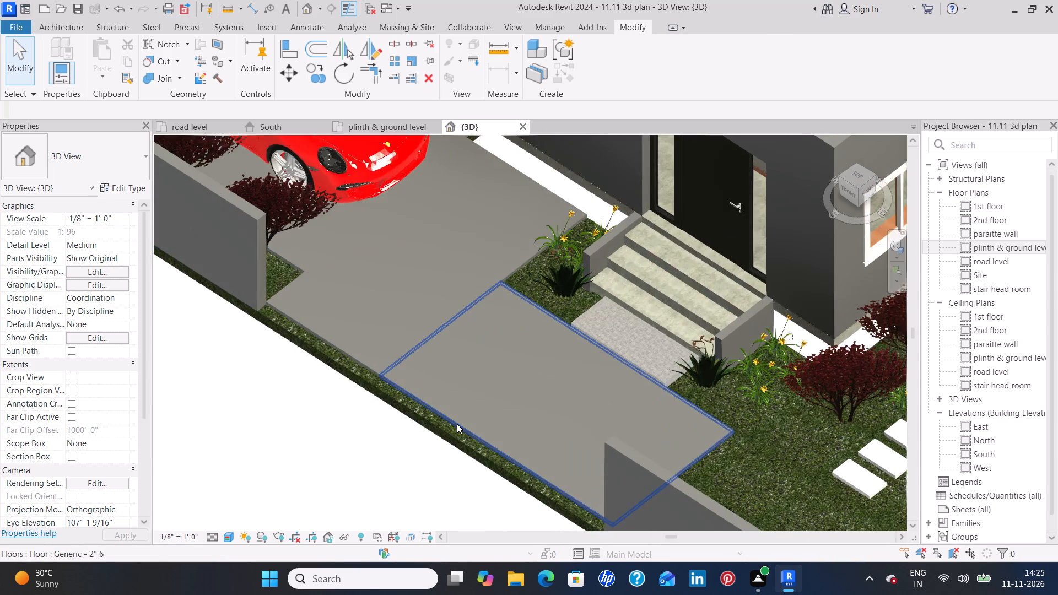
scroll(457, 424, up, 2)
click(457, 424)
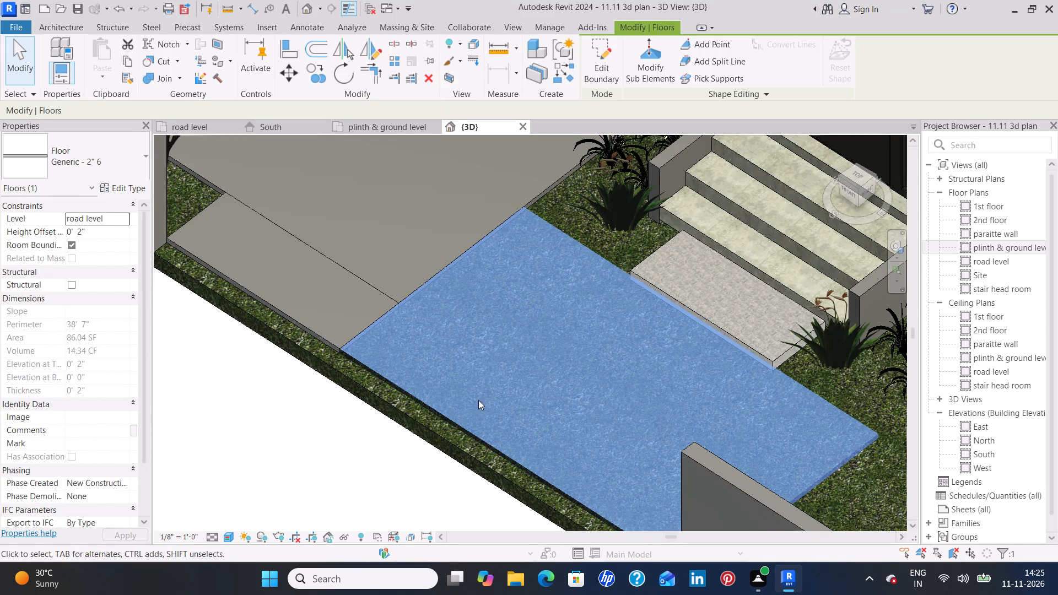
click(602, 72)
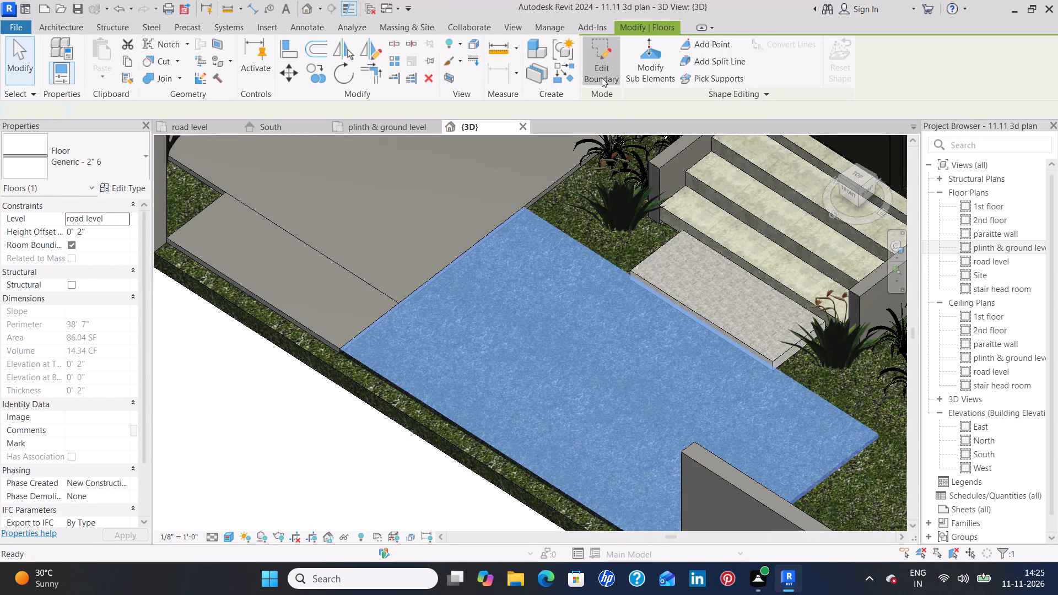
click(195, 122)
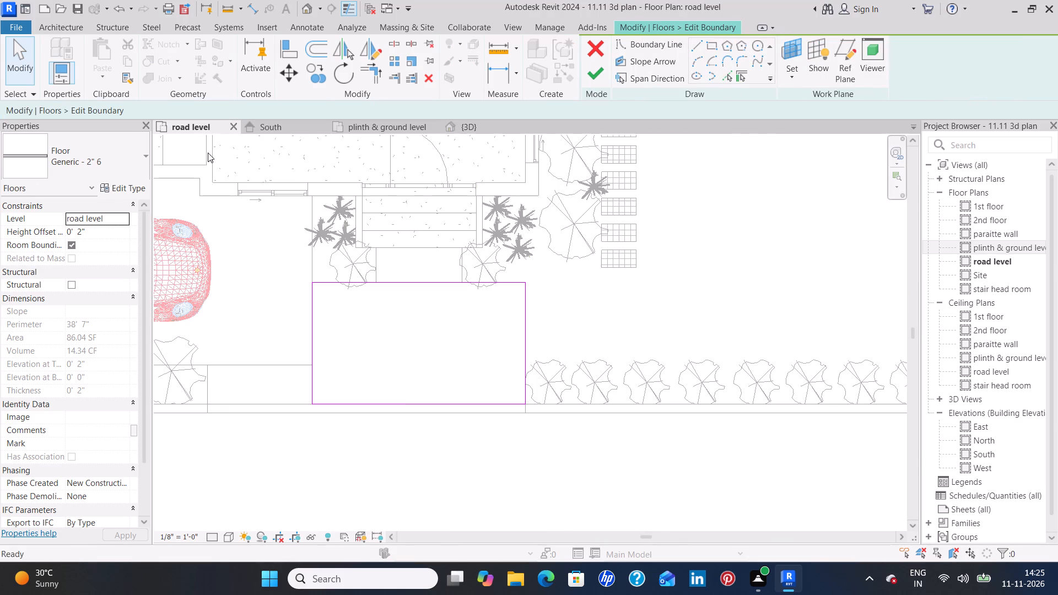
click(401, 408)
scroll(427, 373, up, 5)
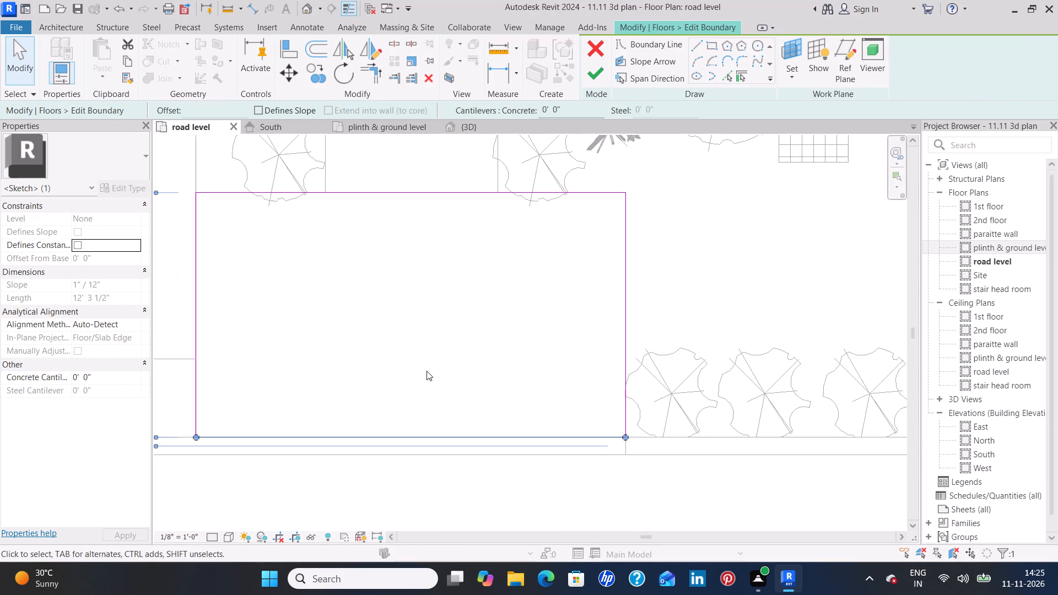
key(Down)
key(Down)
key(Down)
key(Down)
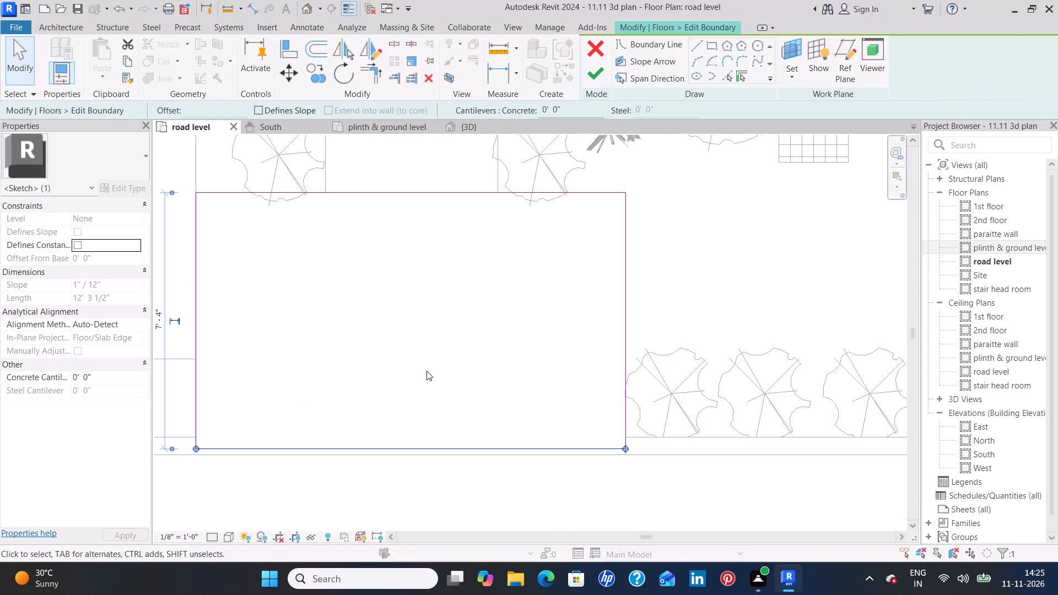
key(Down)
key(Down)
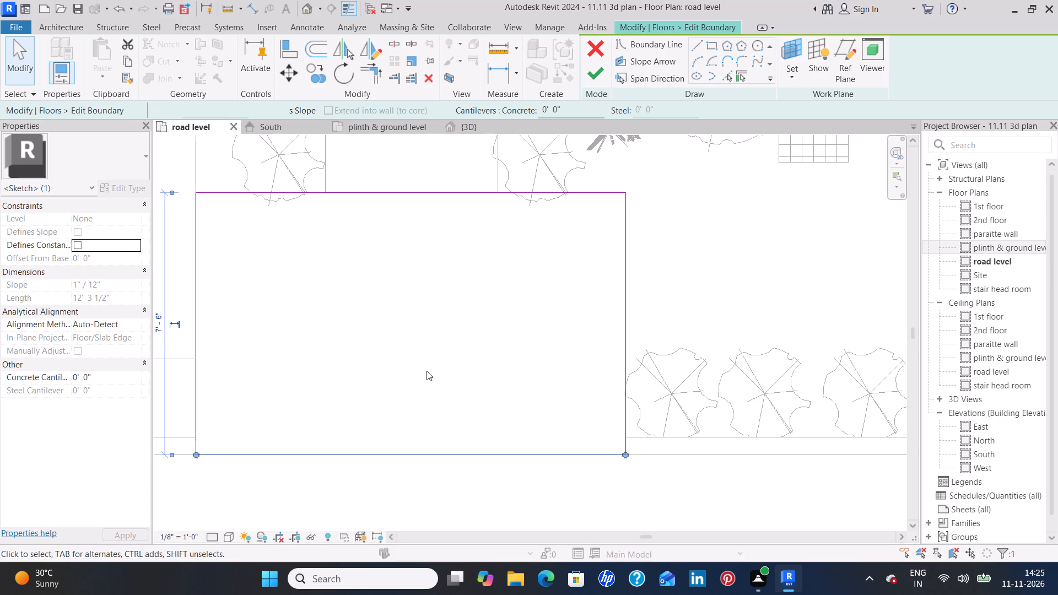
click(602, 75)
click(700, 242)
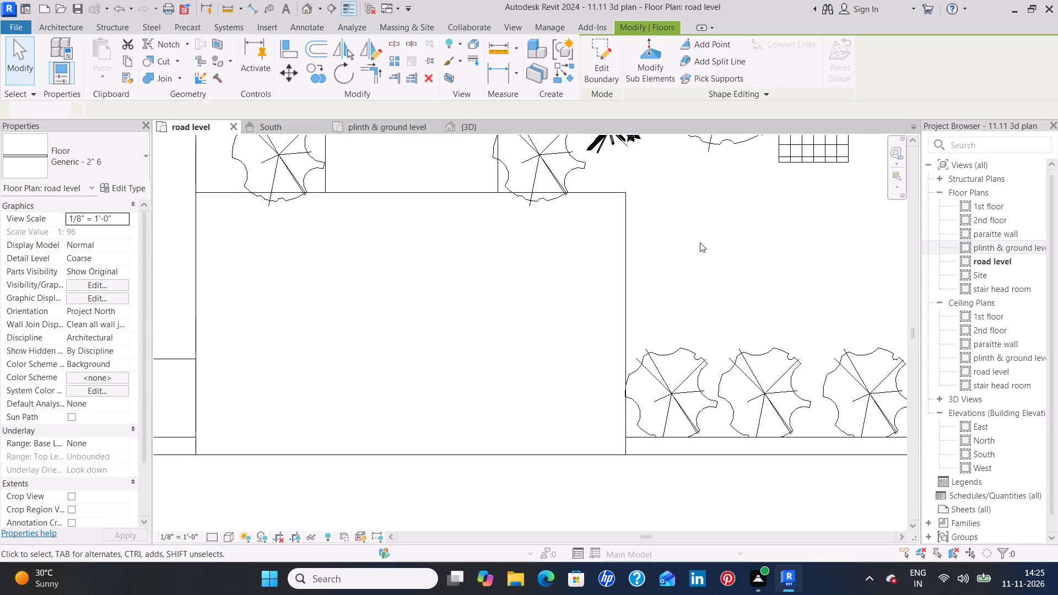
Extend the small floor strip's front edge to the compound wall's outer face, making the strip 2' 9" deep.
middle_drag(431, 353, 716, 339)
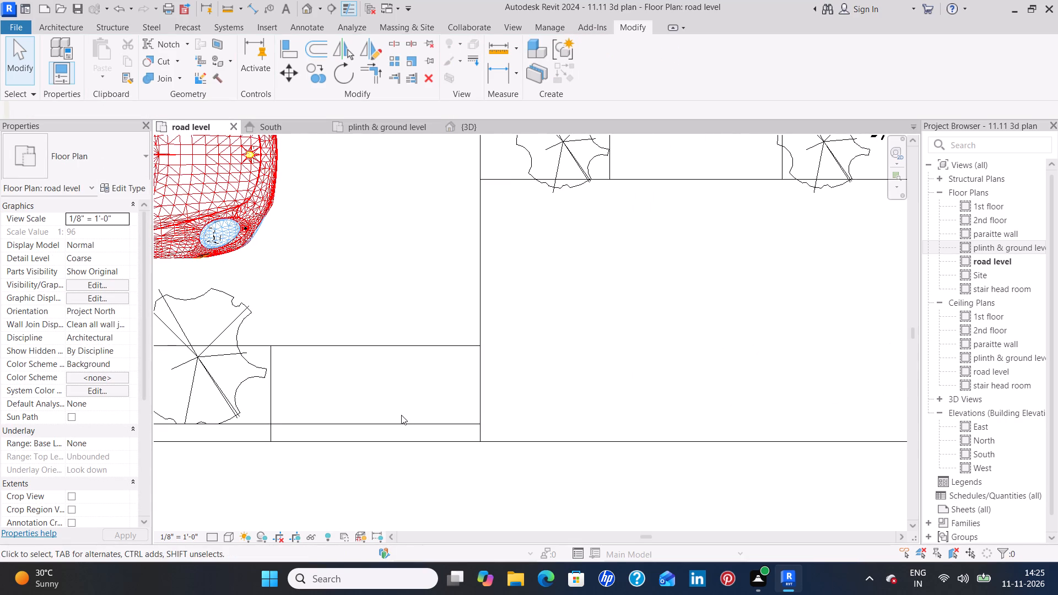
click(399, 422)
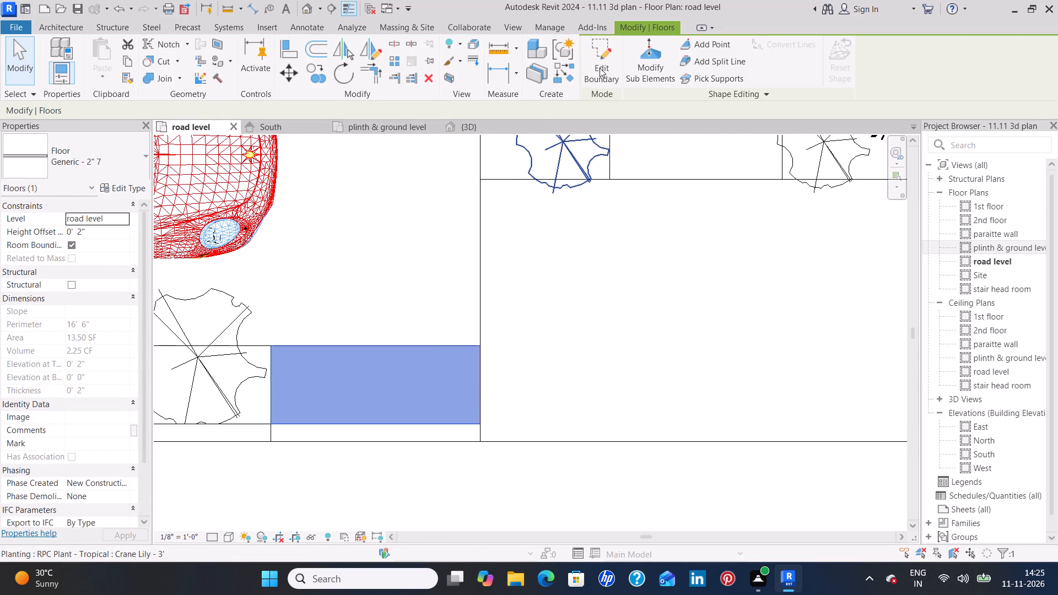
click(600, 68)
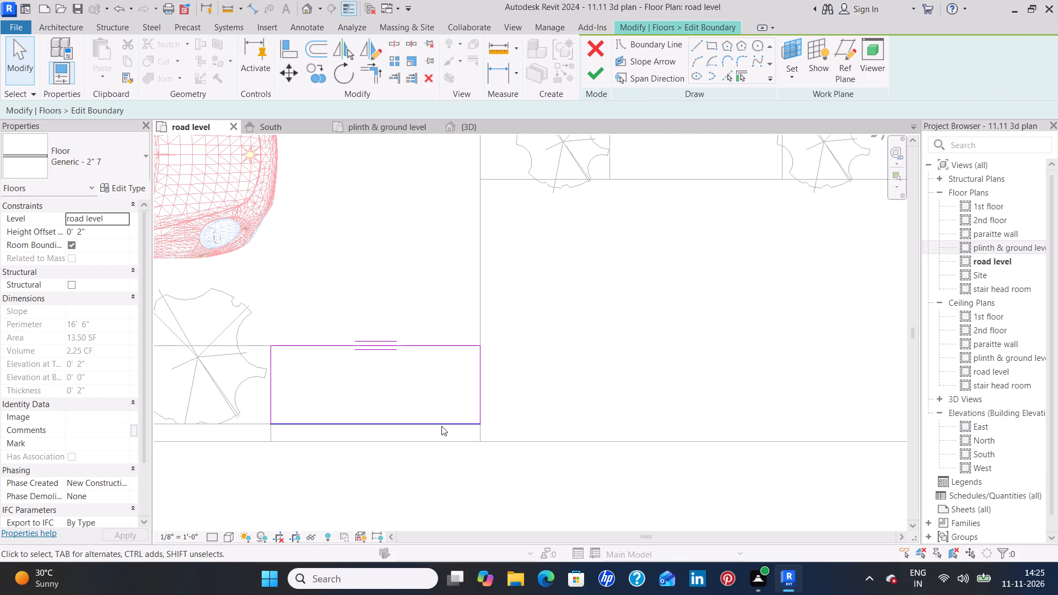
click(441, 426)
key(Down)
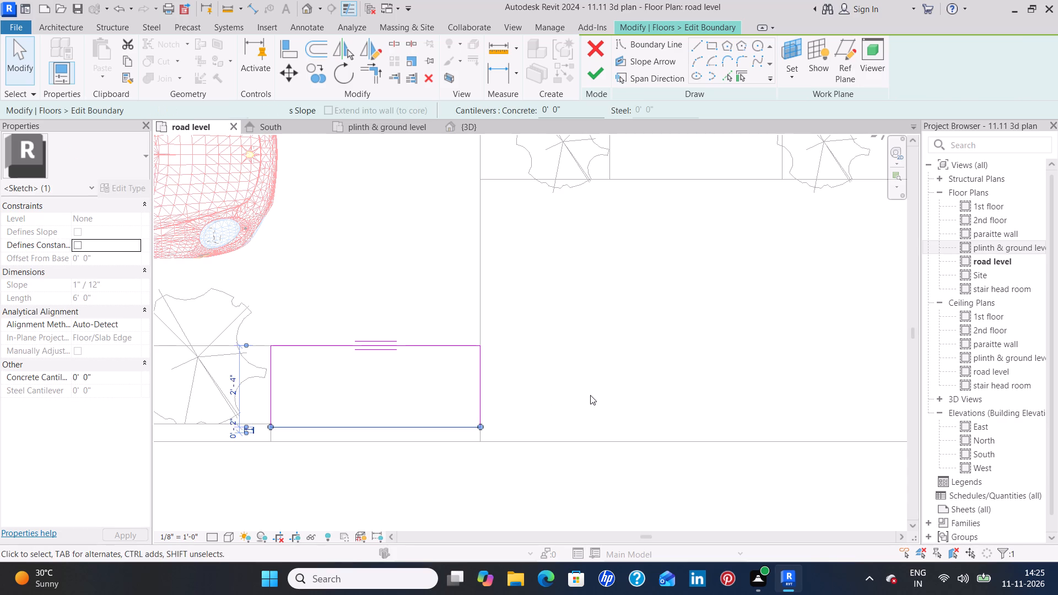
key(Down)
key(Down)
key(Down)
key(Down)
key(Down)
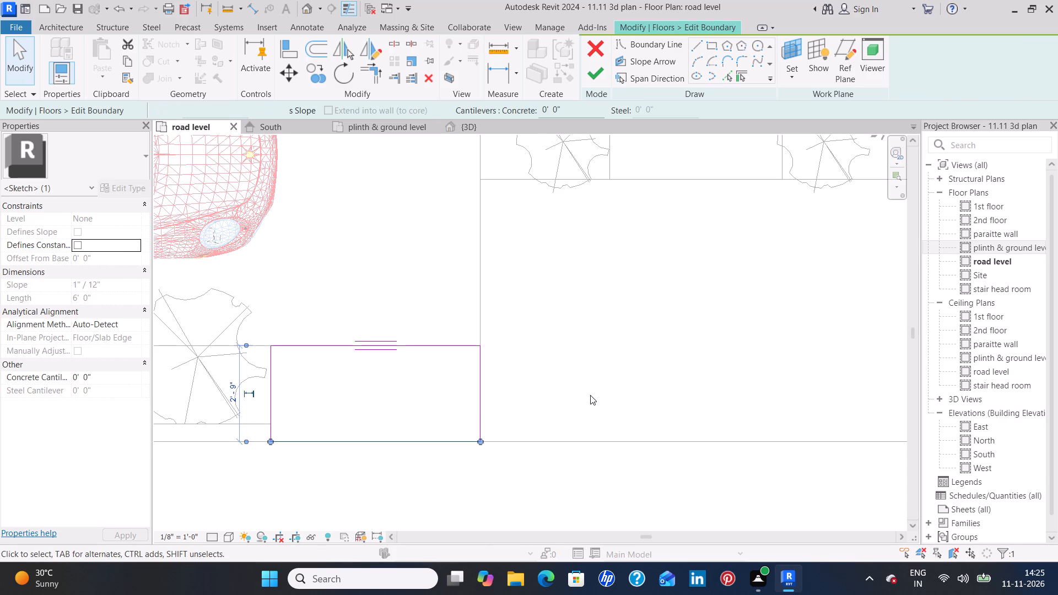
click(590, 395)
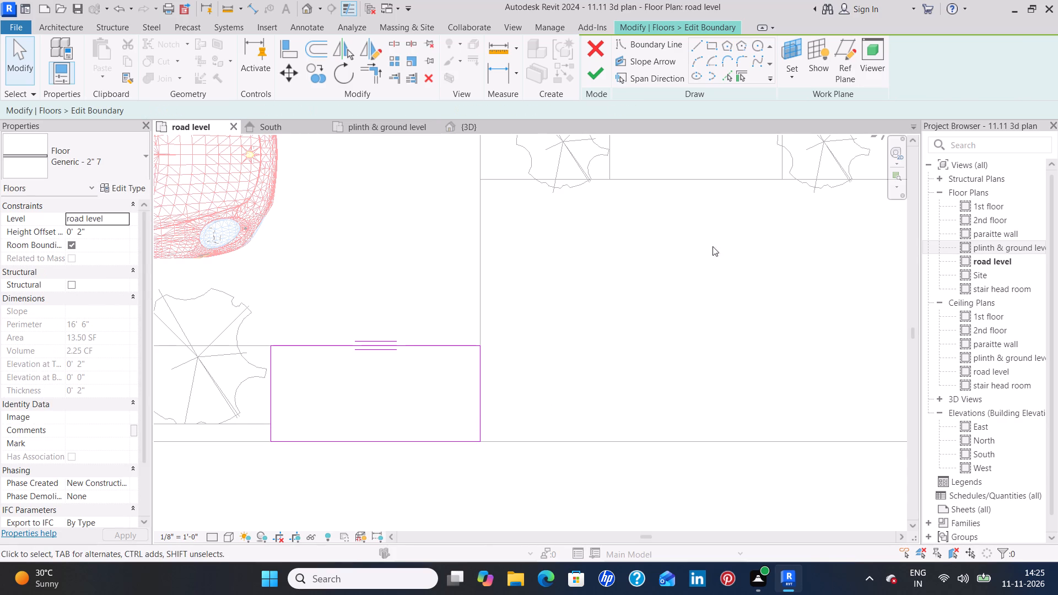
click(600, 75)
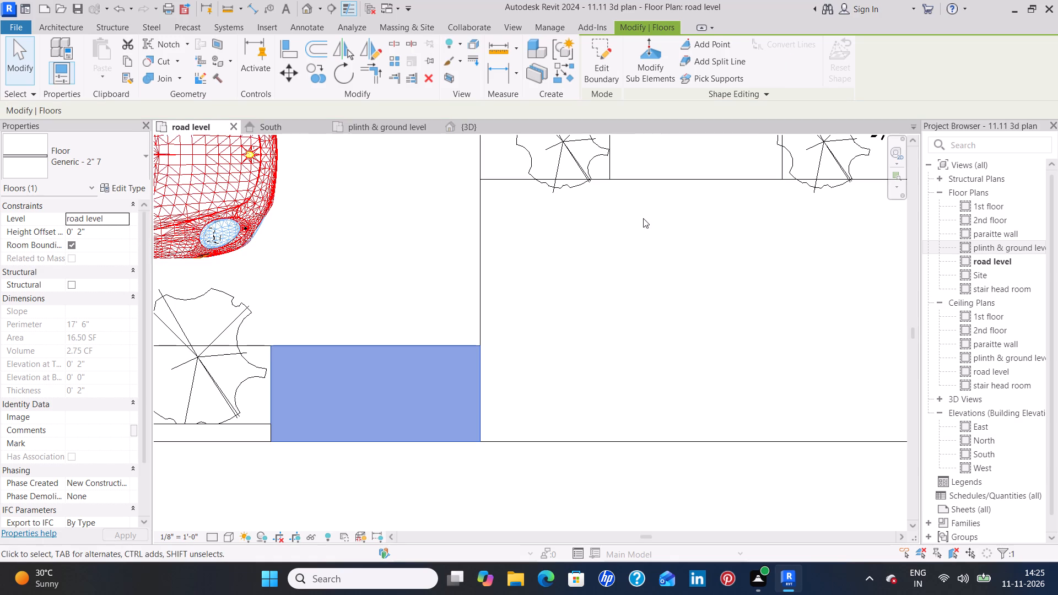
click(643, 251)
scroll(644, 251, down, 5)
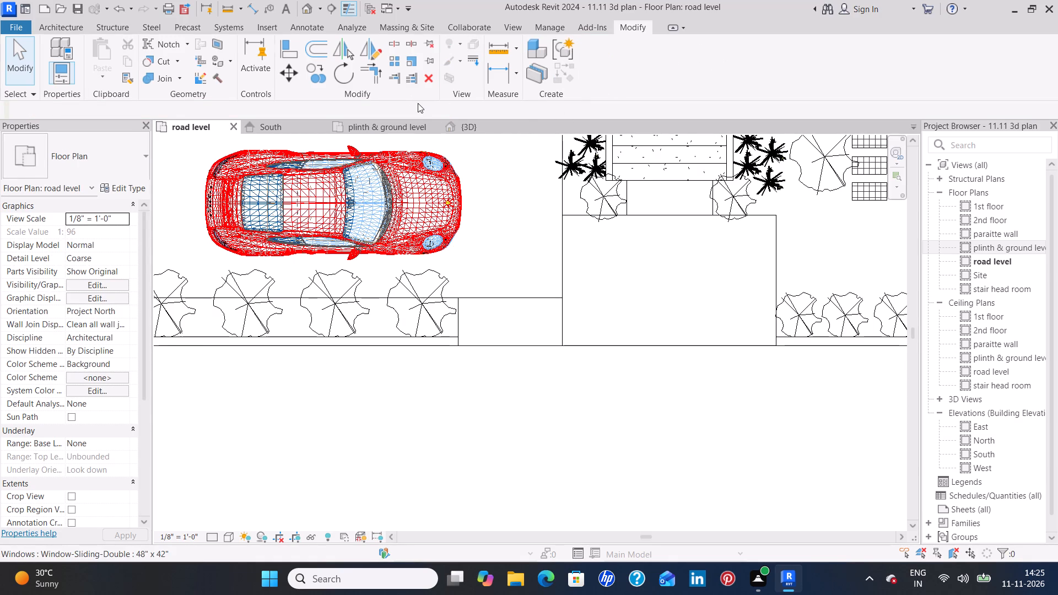
Examine the extended paving across the gate opening and the surrounding front yard in the 3D view.
click(461, 122)
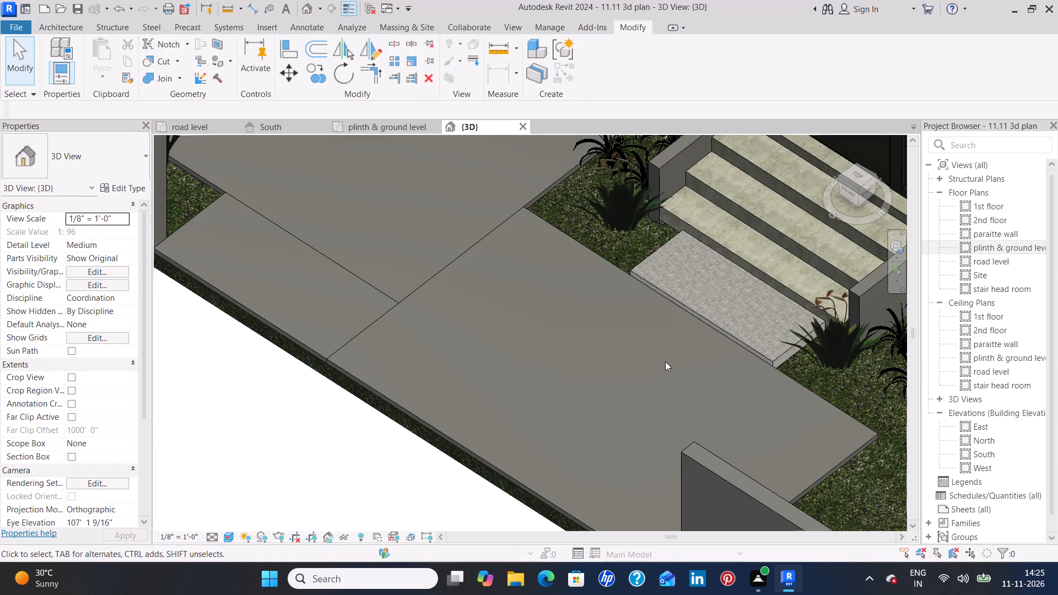
scroll(663, 362, down, 3)
middle_drag(592, 345, 592, 290)
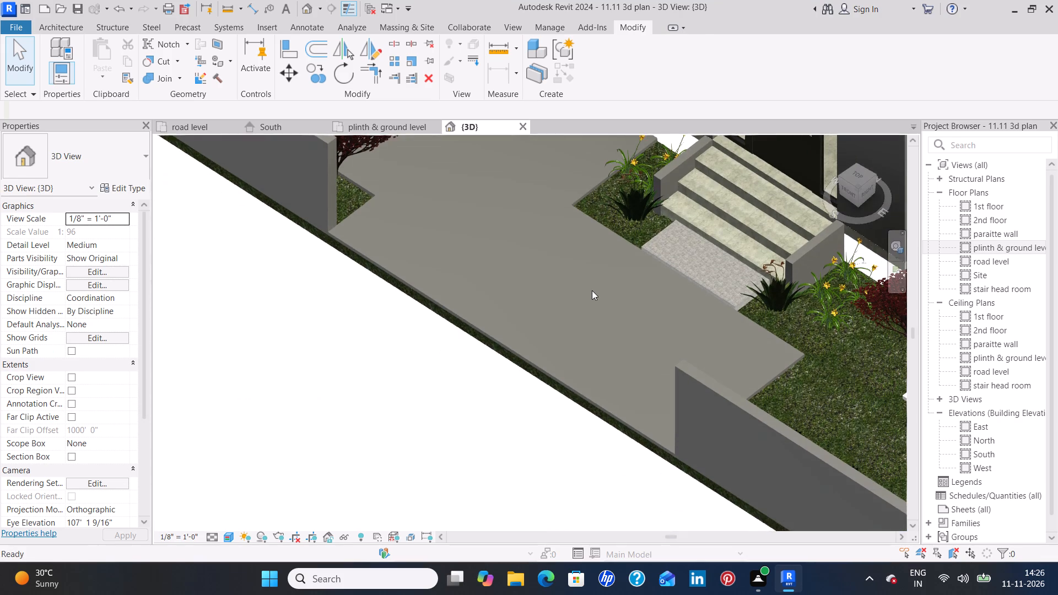
scroll(592, 290, down, 3)
middle_drag(590, 290, 566, 421)
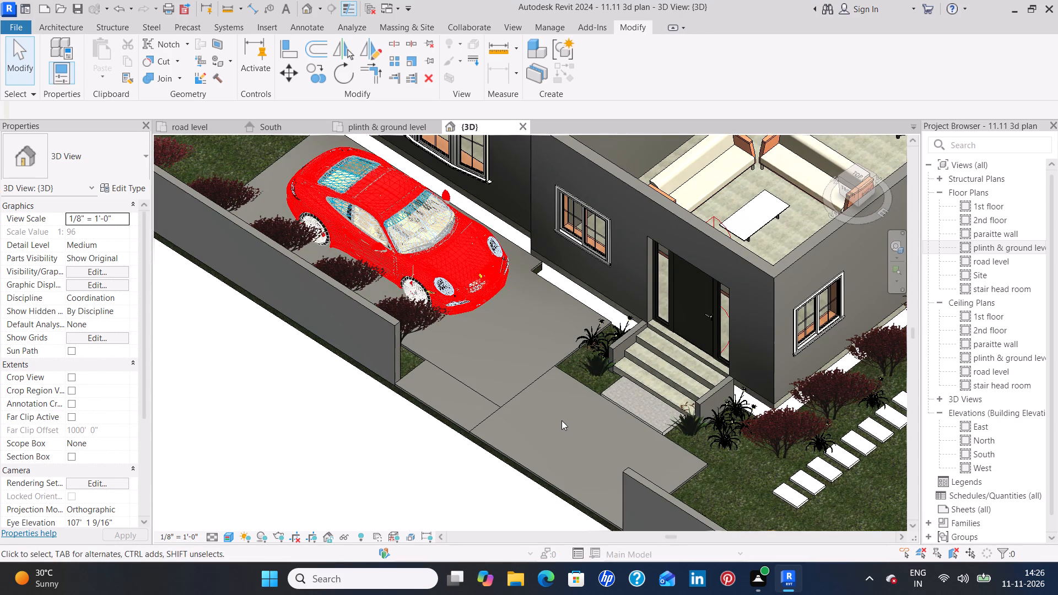
scroll(562, 420, up, 3)
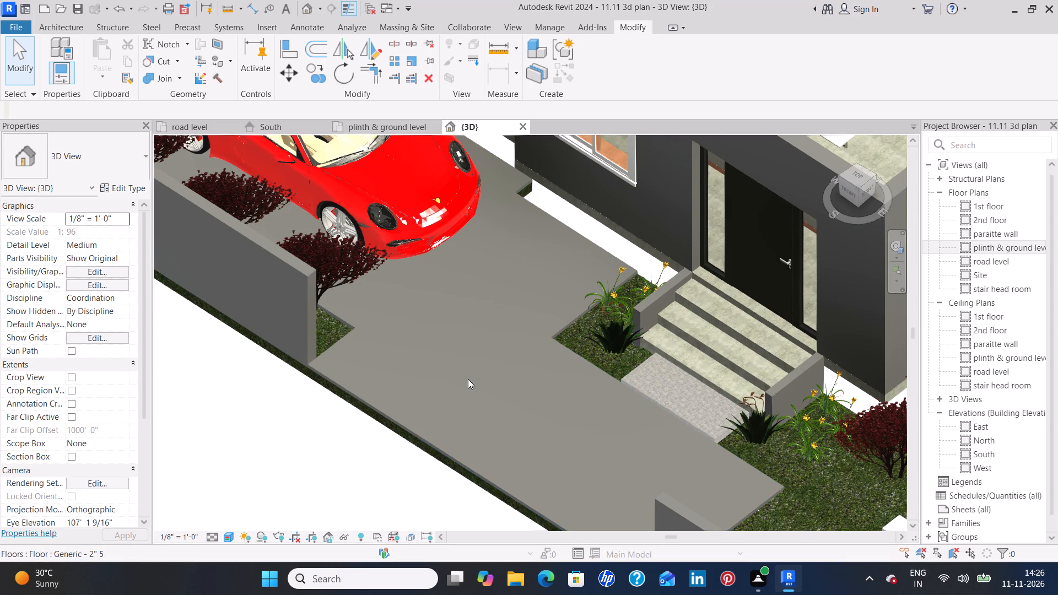
scroll(479, 353, down, 2)
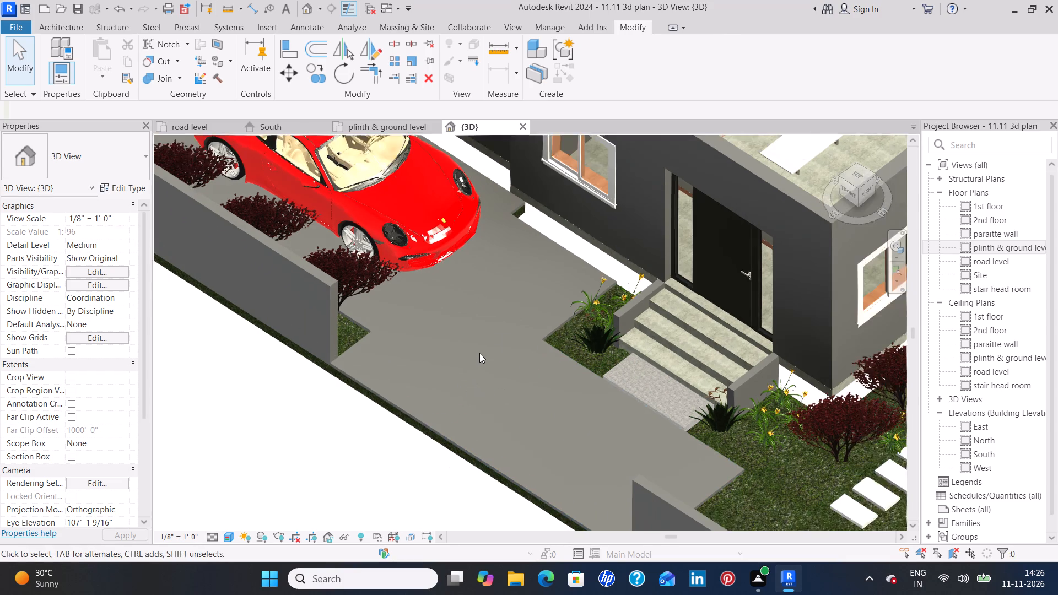
scroll(479, 353, down, 3)
middle_drag(479, 353, 422, 379)
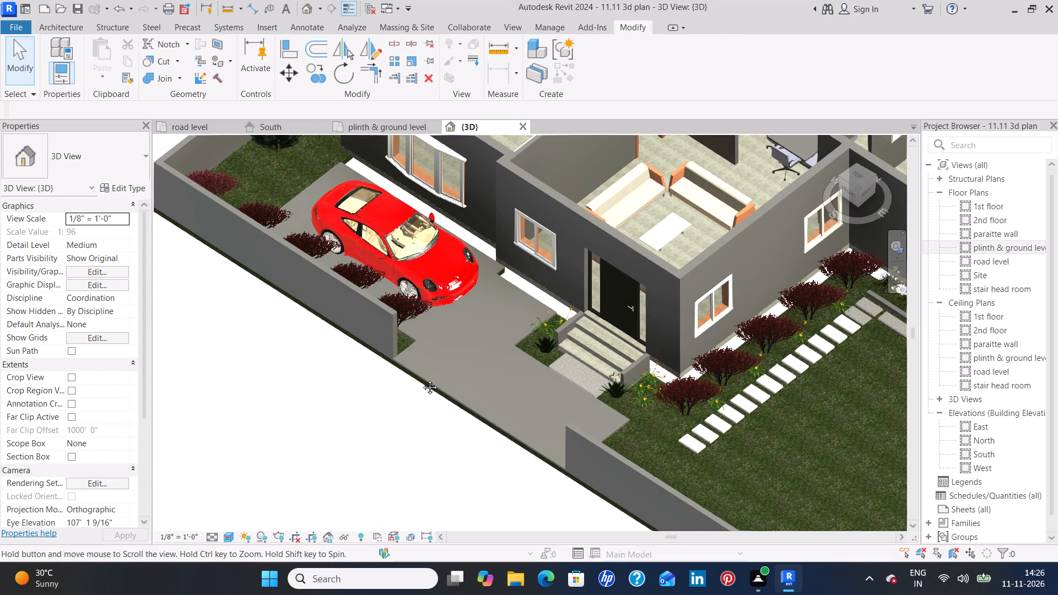
middle_drag(422, 379, 350, 412)
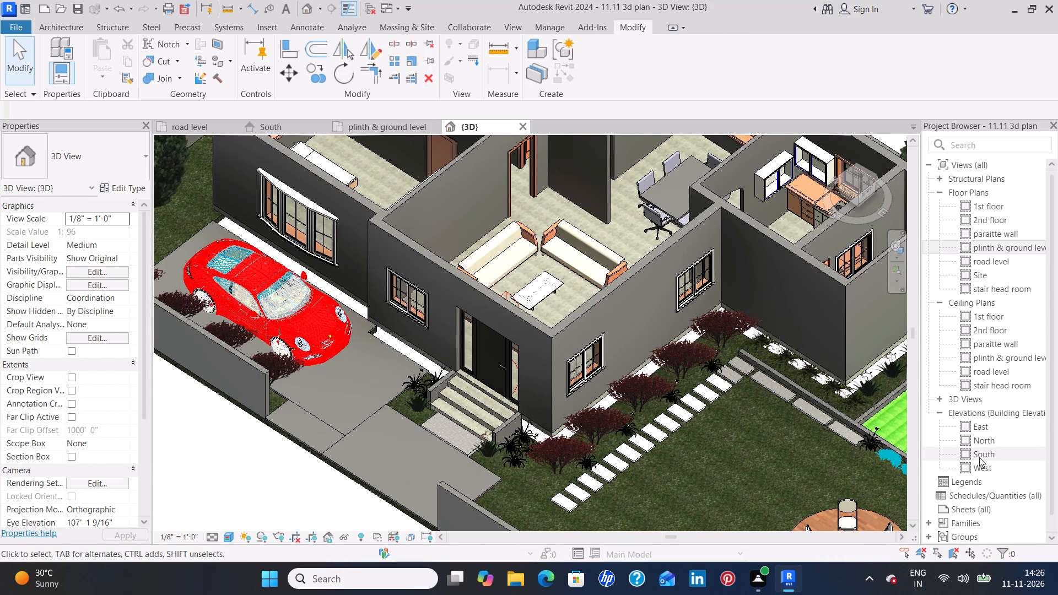
In the South elevation, delete the 2nd floor, paraitte wall and stair head room levels along with their views.
click(980, 457)
double_click(980, 457)
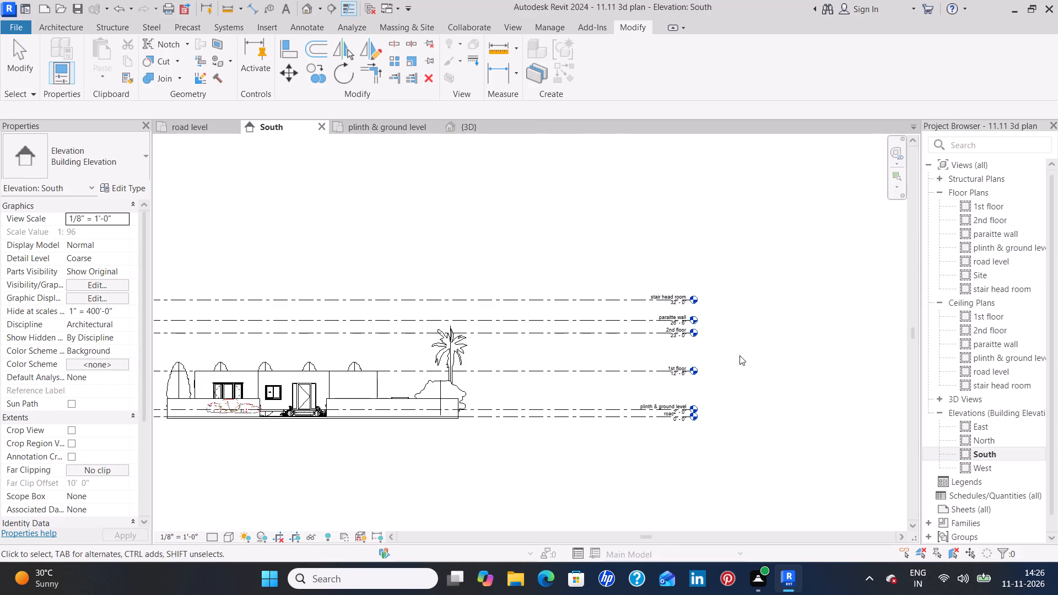
scroll(617, 330, up, 4)
click(617, 330)
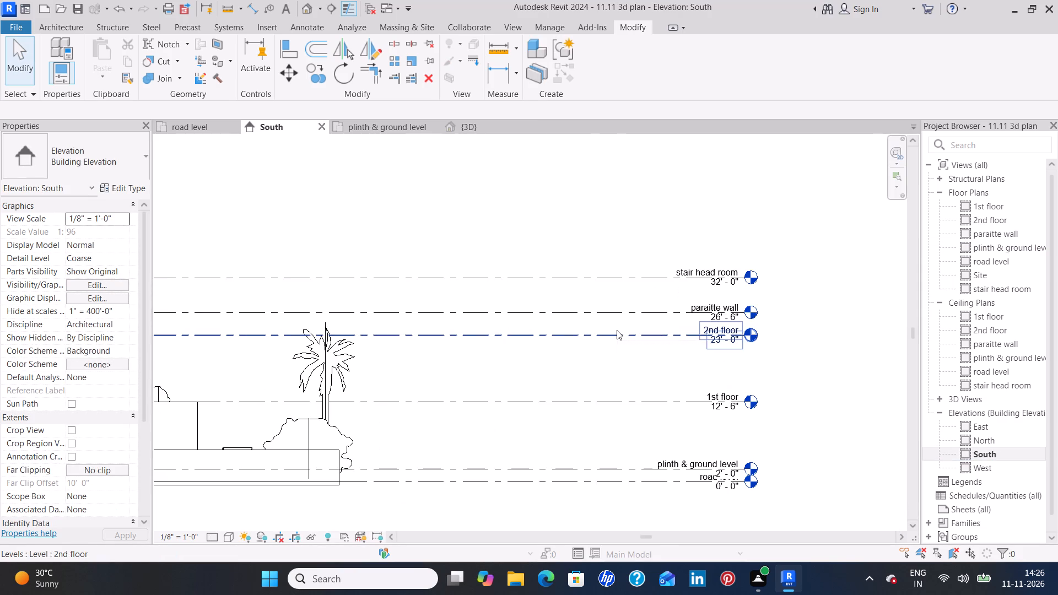
key(Delete)
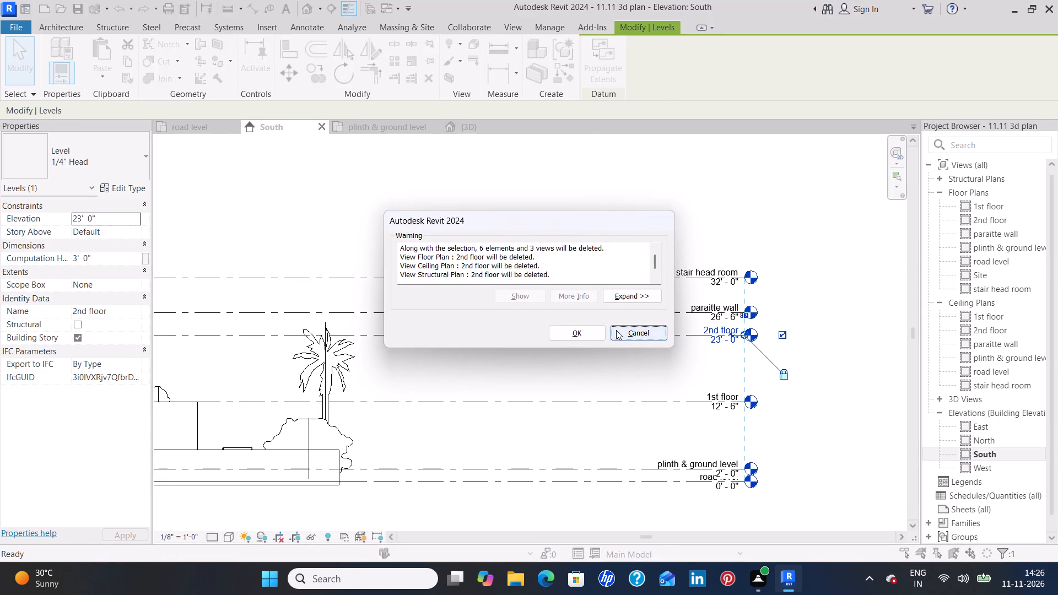
click(582, 326)
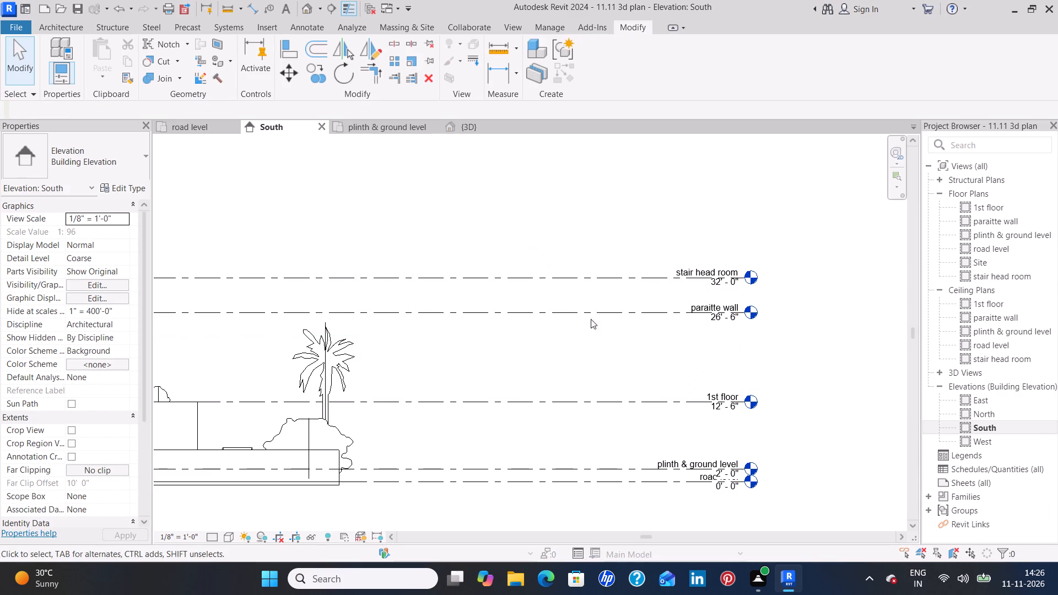
click(594, 308)
key(Delete)
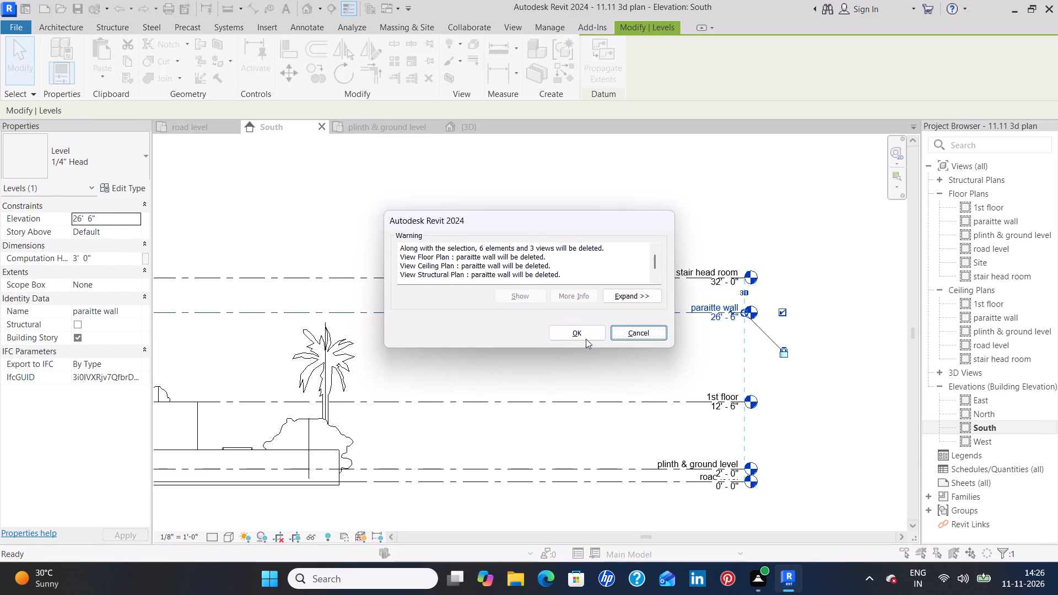
click(586, 333)
key(Delete)
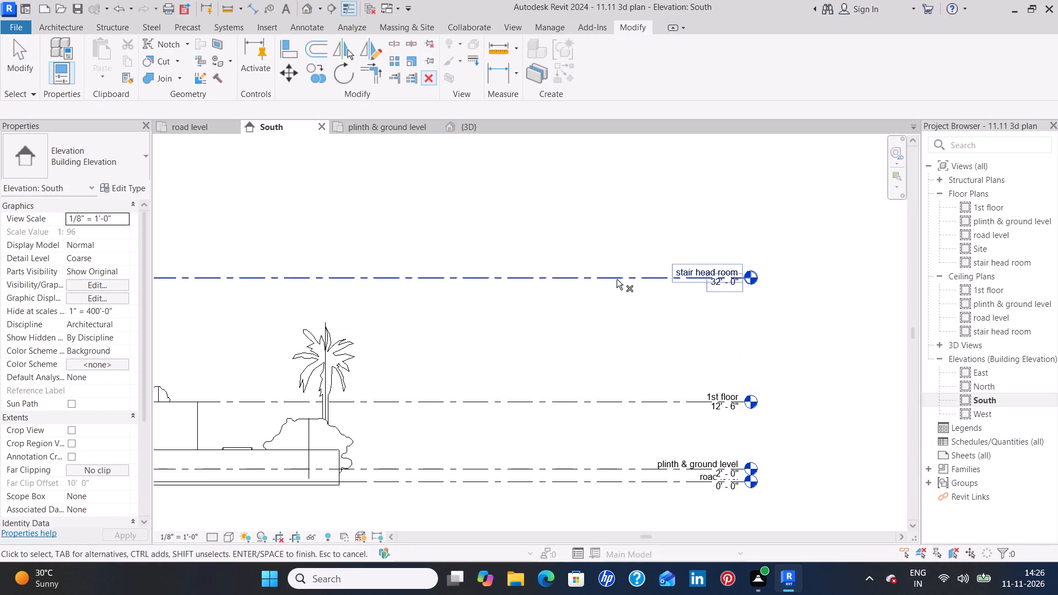
key(Escape)
click(617, 279)
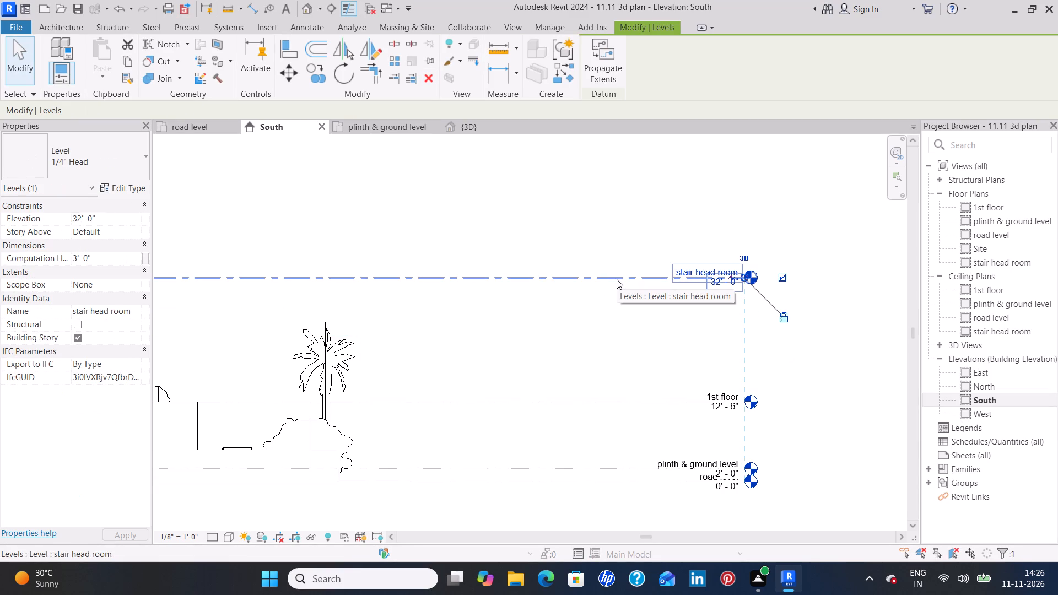
key(Delete)
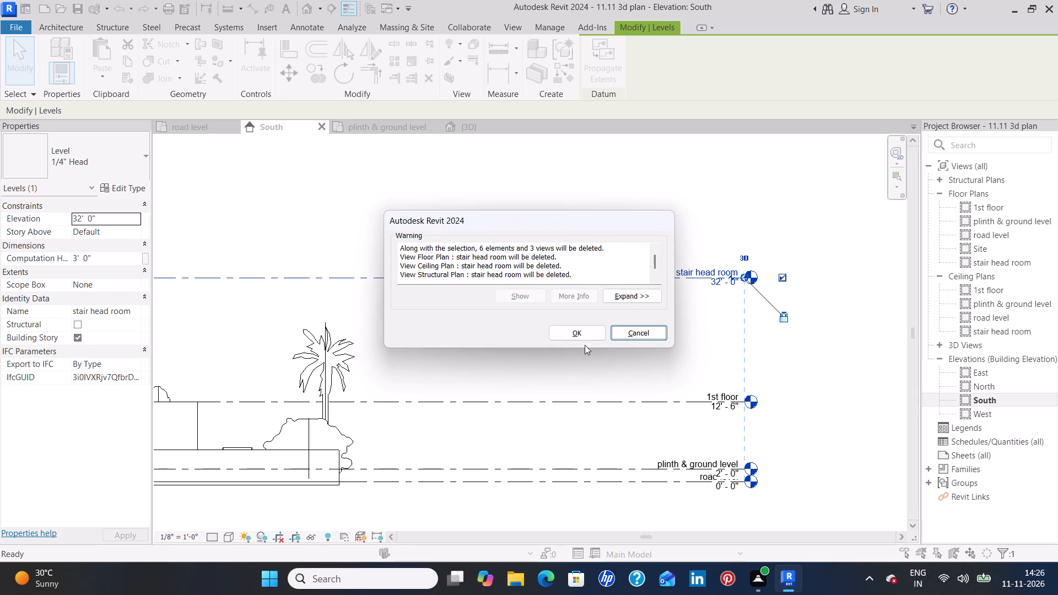
click(586, 337)
Rename the 1st floor level as terrace in the South elevation.
middle_drag(527, 364, 699, 369)
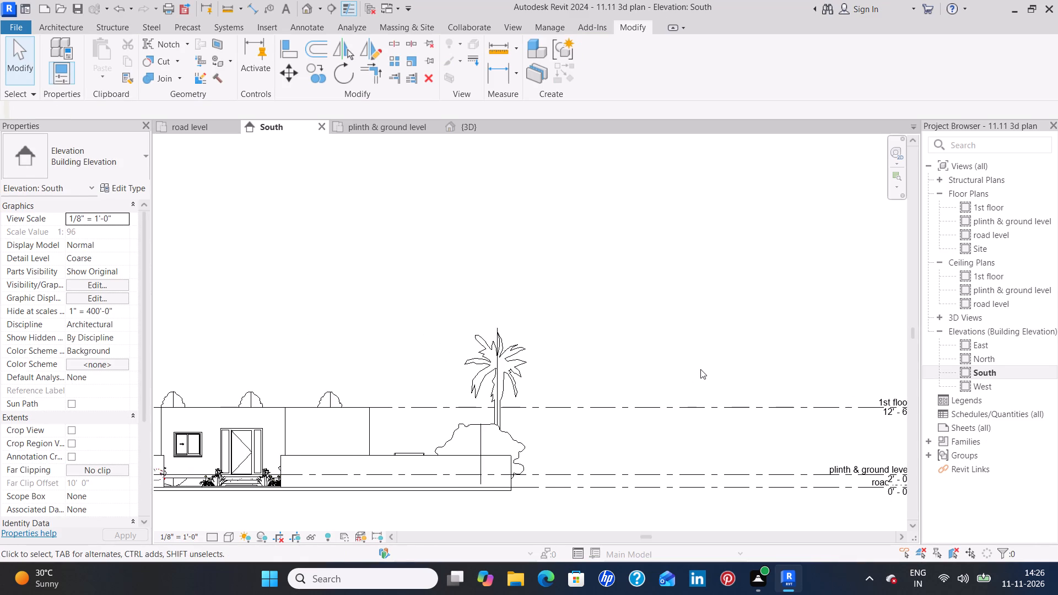
middle_drag(818, 402, 763, 359)
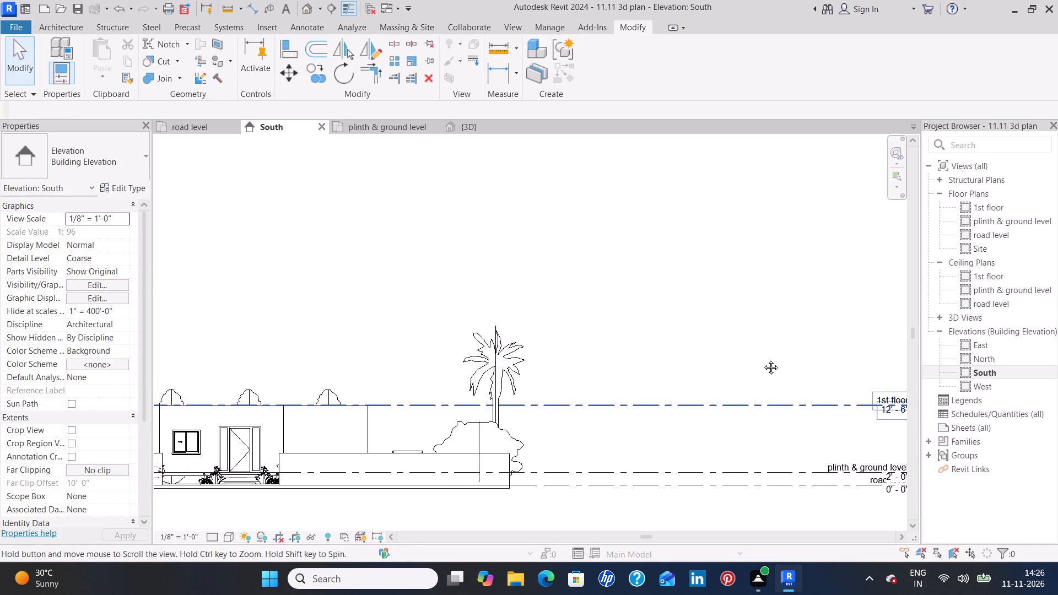
middle_drag(763, 359, 600, 320)
scroll(694, 329, up, 6)
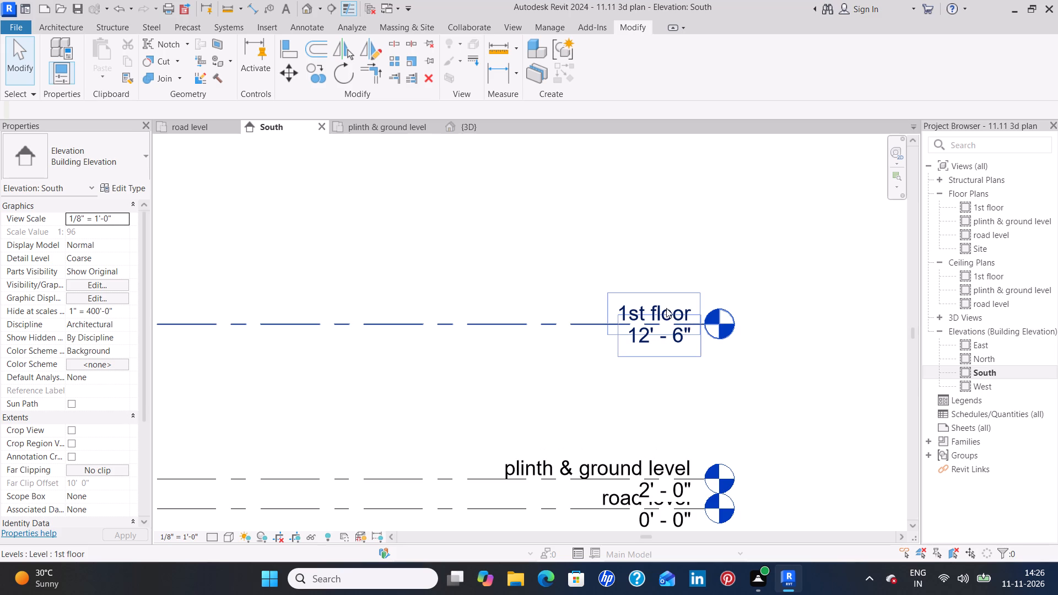
double_click(657, 302)
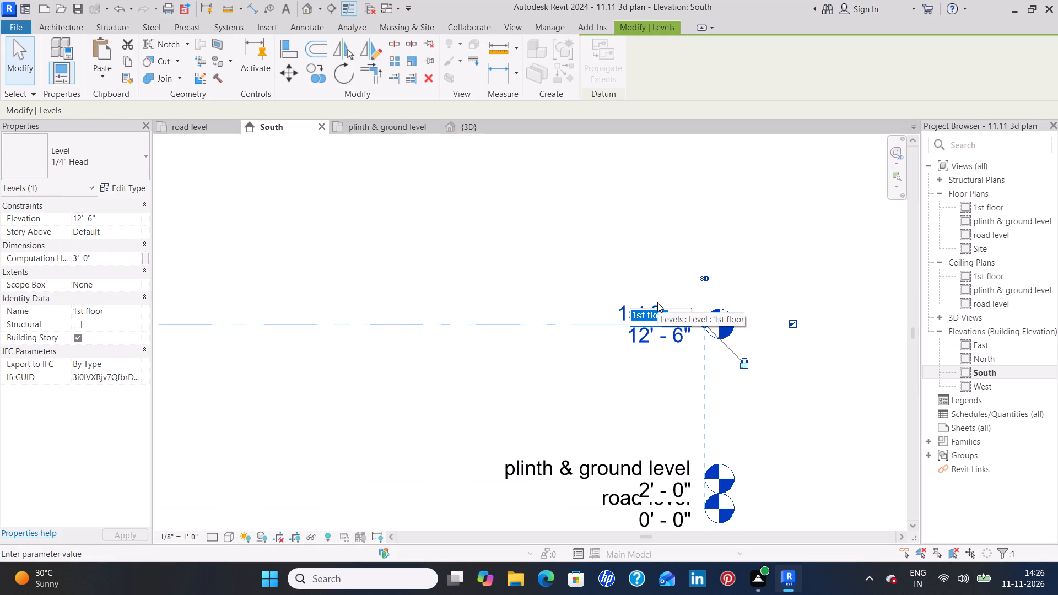
key(BackSpace)
text(terrace)
click(710, 255)
Create a new level 3' 0" above the terrace level by offsetting from the terrace level line.
scroll(760, 244, down, 3)
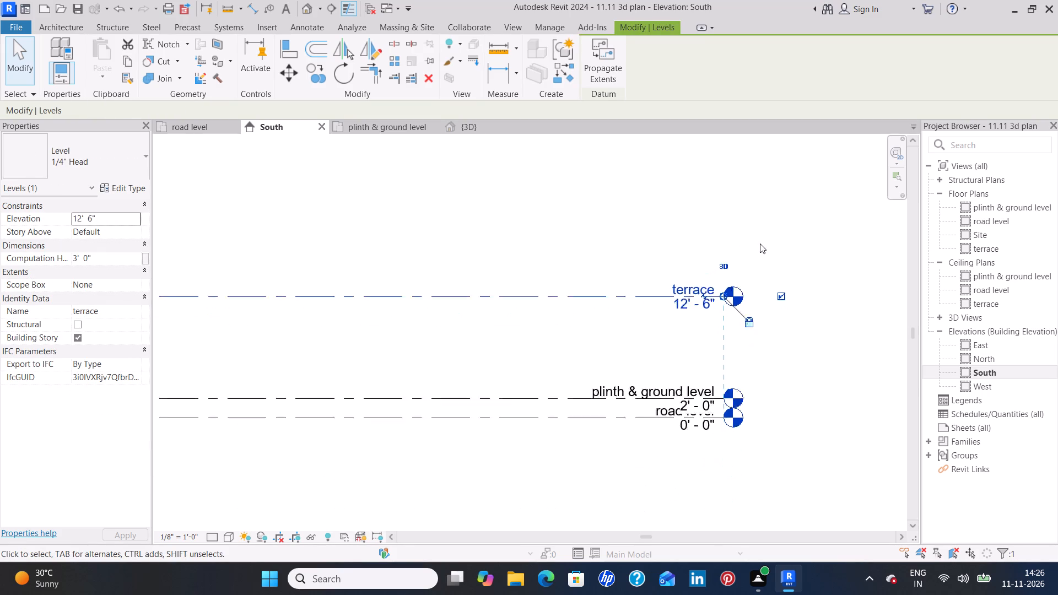
middle_drag(751, 245, 764, 308)
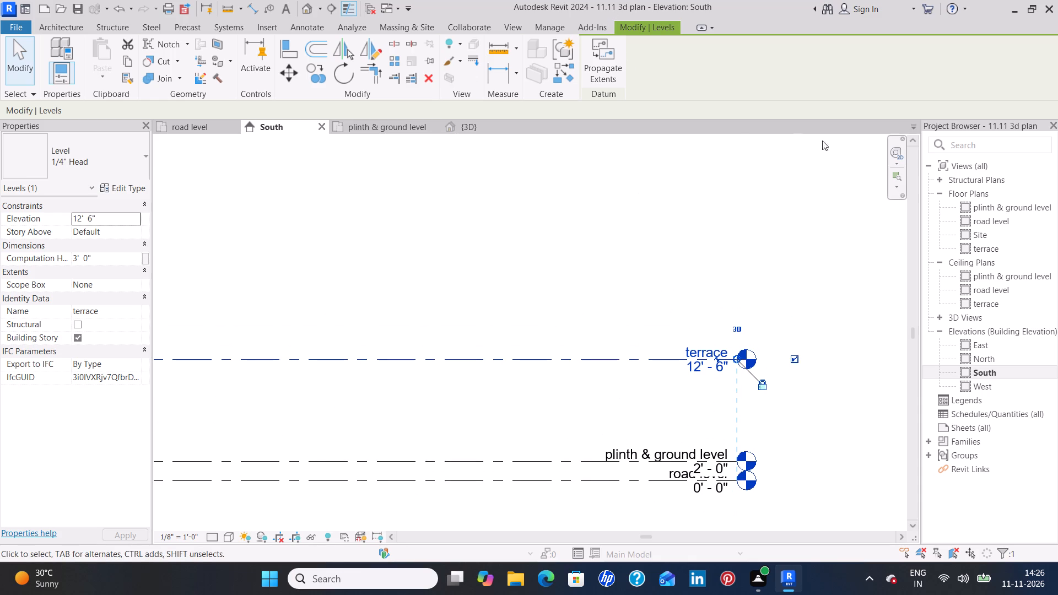
click(72, 24)
click(949, 53)
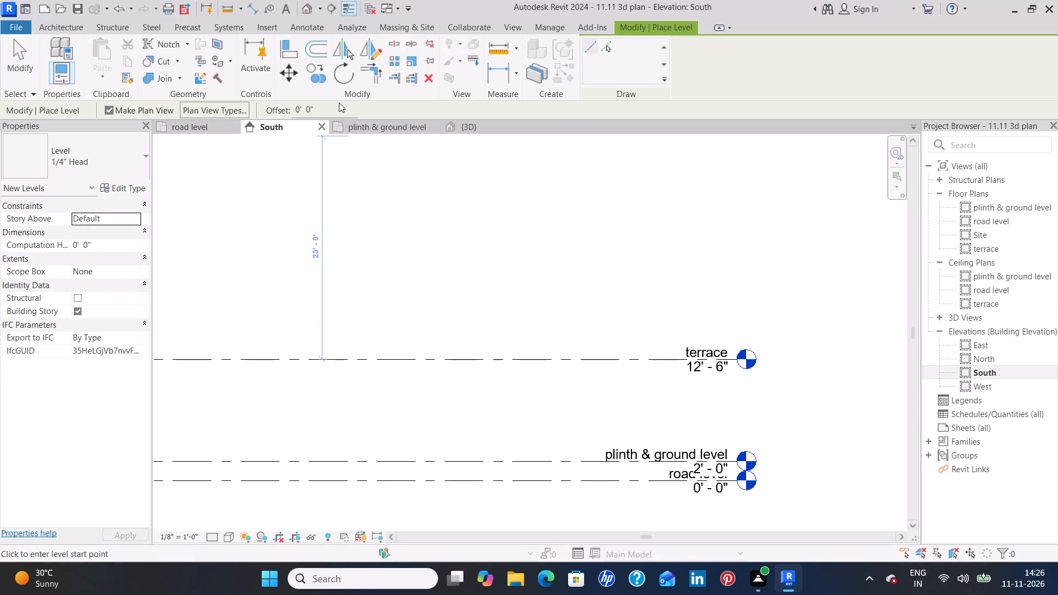
click(339, 102)
click(326, 112)
key(BackSpace)
key(BackSpace)
key(BackSpace)
key(BackSpace)
key(BackSpace)
key(BackSpace)
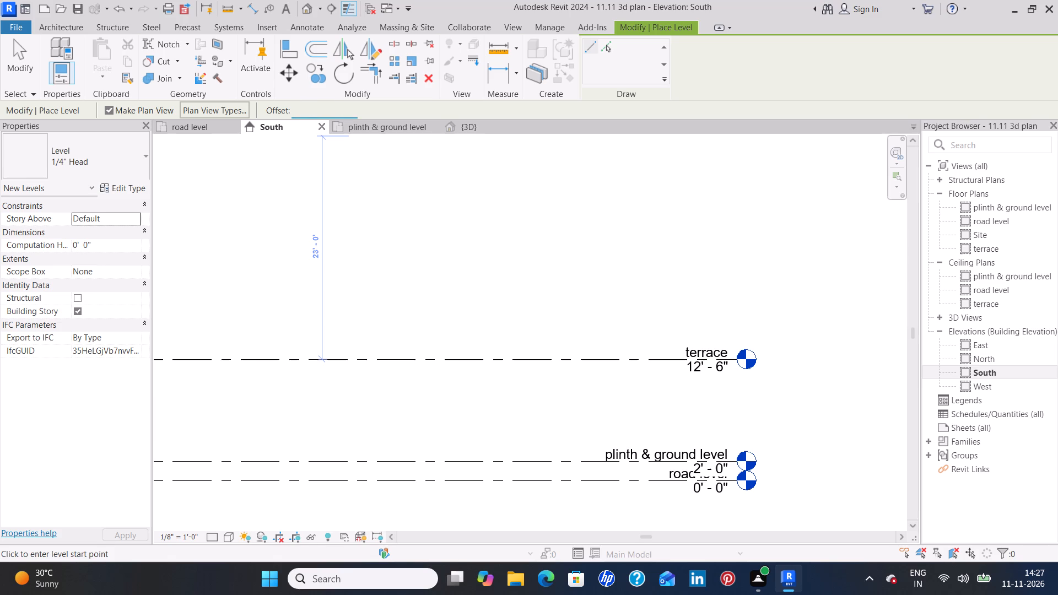
key(p)
text(lin)
key(BackSpace)
key(BackSpace)
key(BackSpace)
key(BackSpace)
key(3)
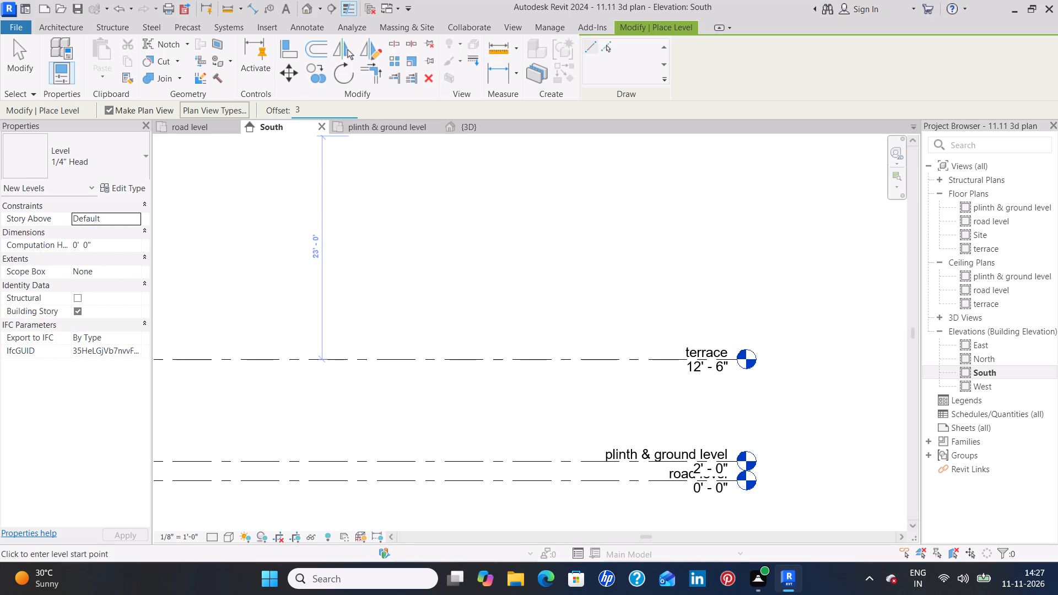
key(shift+quotedbl)
key(Return)
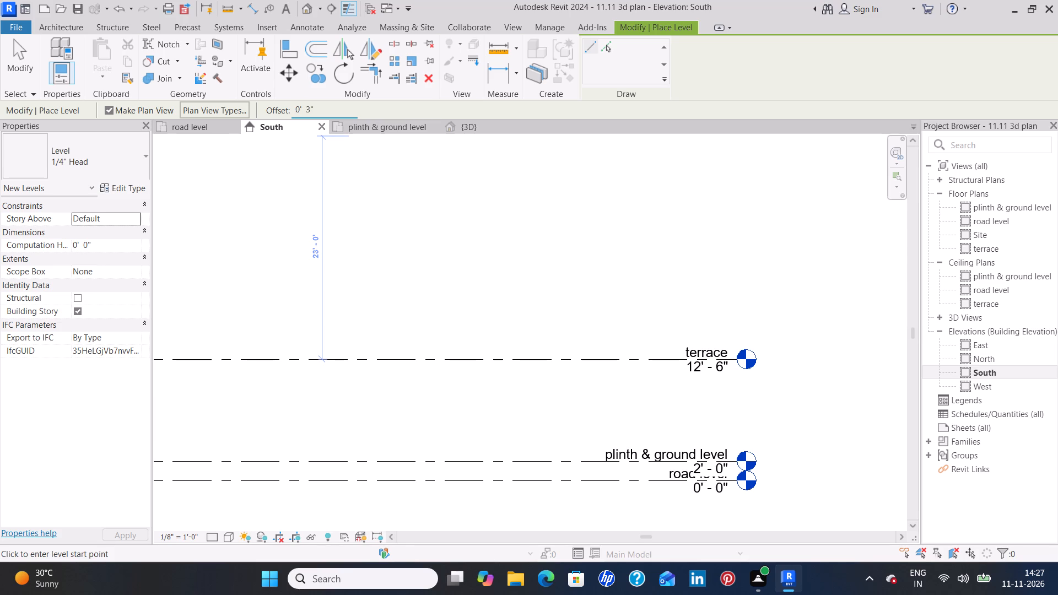
click(332, 109)
key(BackSpace)
key(BackSpace)
key(BackSpace)
key(BackSpace)
key(BackSpace)
key(BackSpace)
text(3')
key(Return)
click(607, 42)
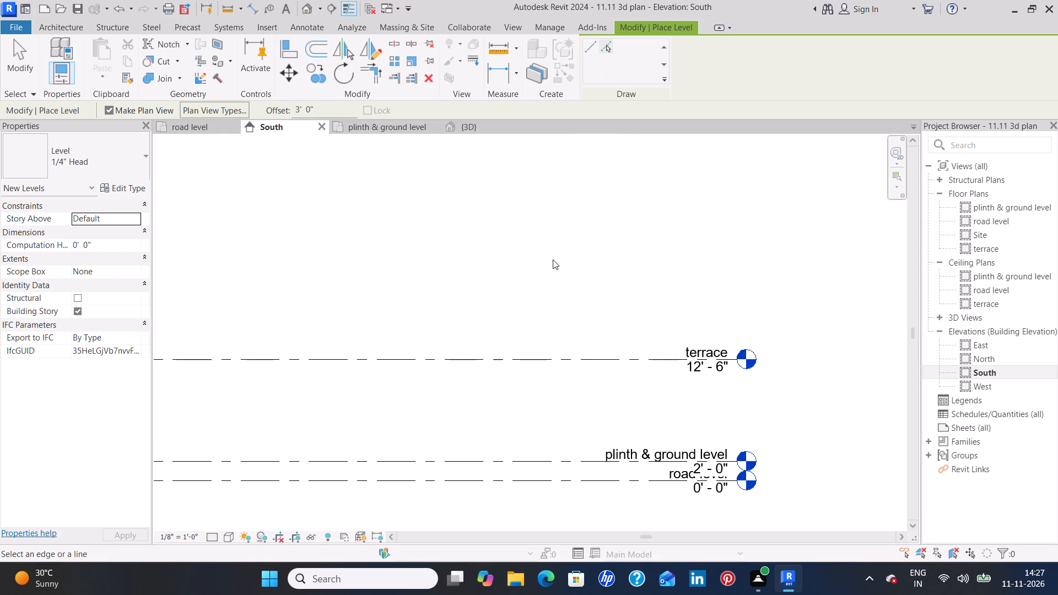
click(505, 355)
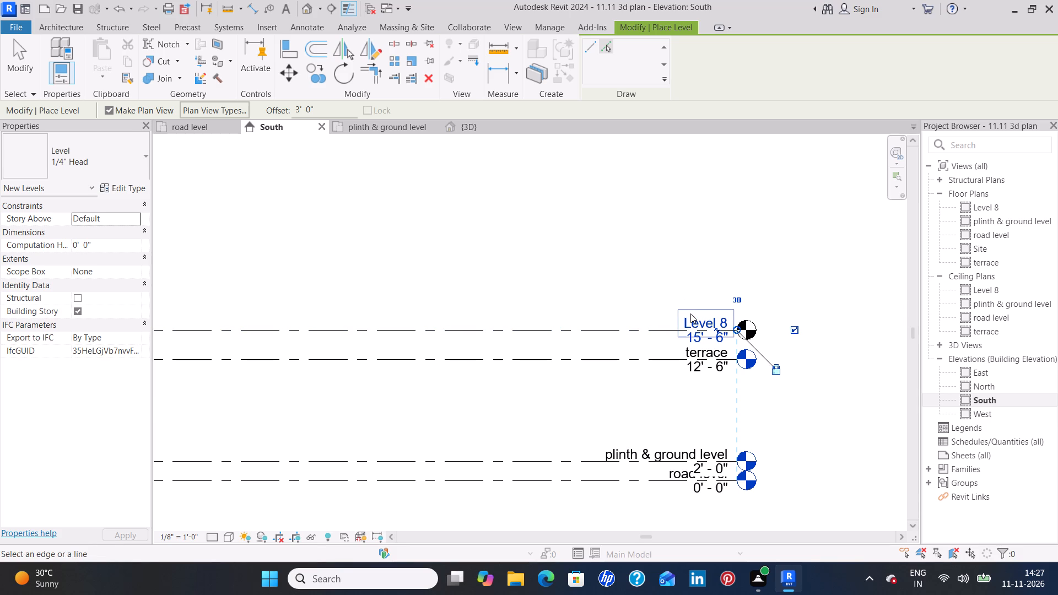
key(Escape)
key(Escape)
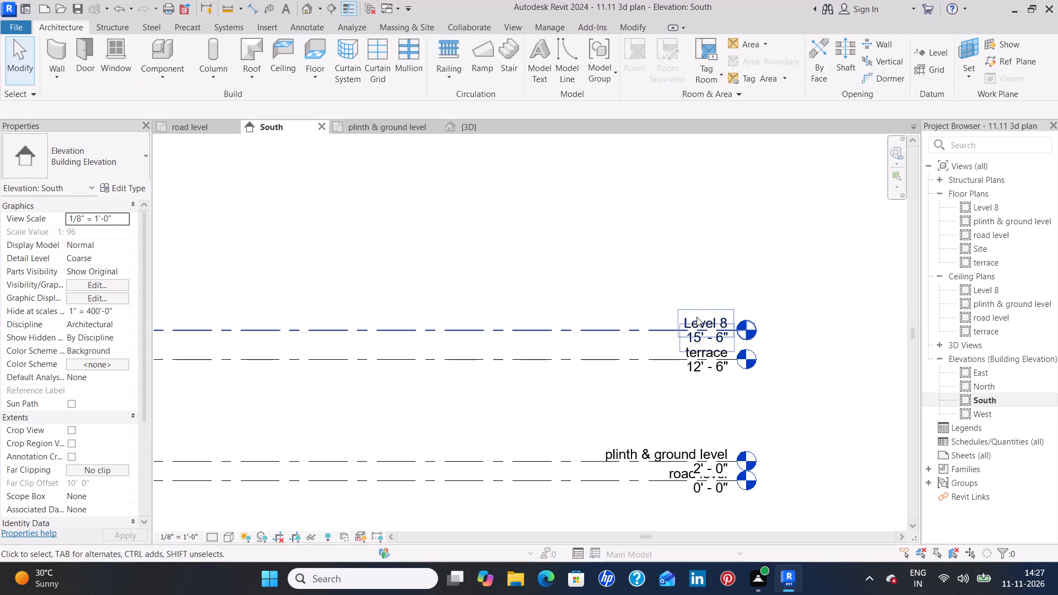
Rename the new level above terrace as plinth wall.
double_click(697, 317)
key(BackSpace)
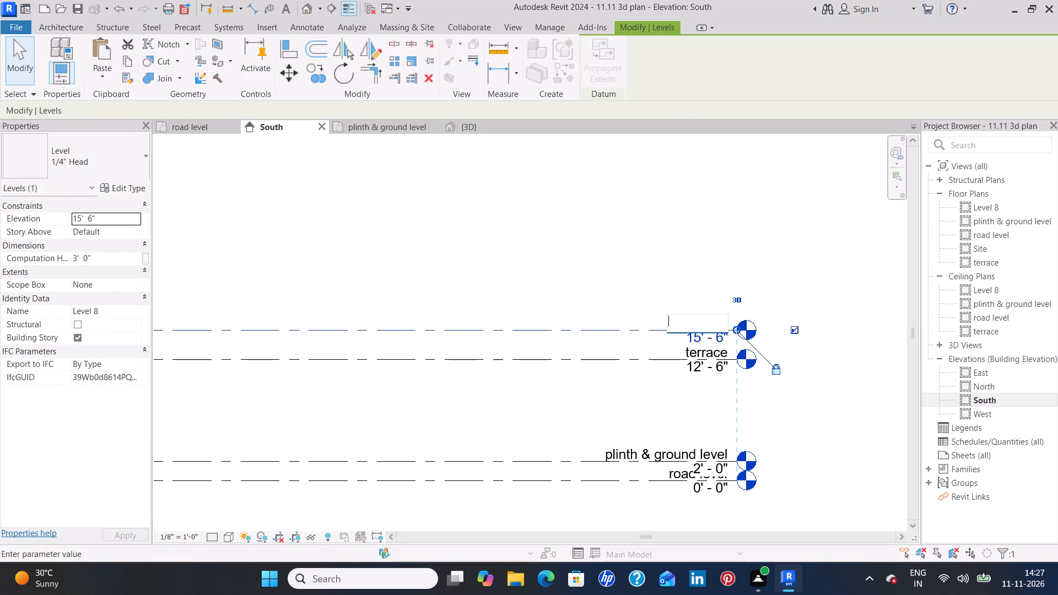
key(p)
text(linth)
key(space)
text(wa)
text(ll)
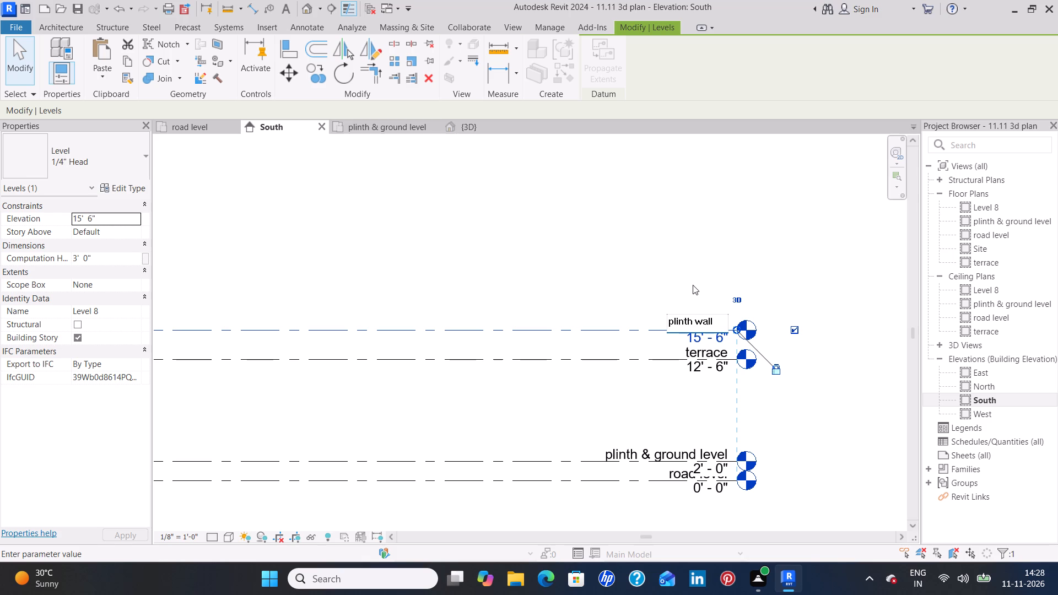
click(693, 285)
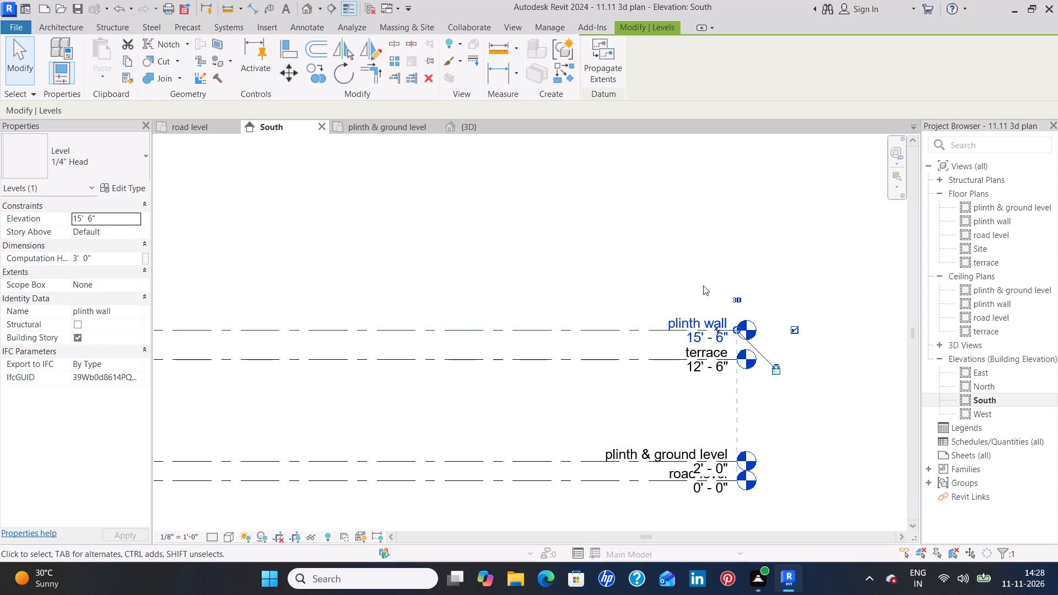
click(706, 285)
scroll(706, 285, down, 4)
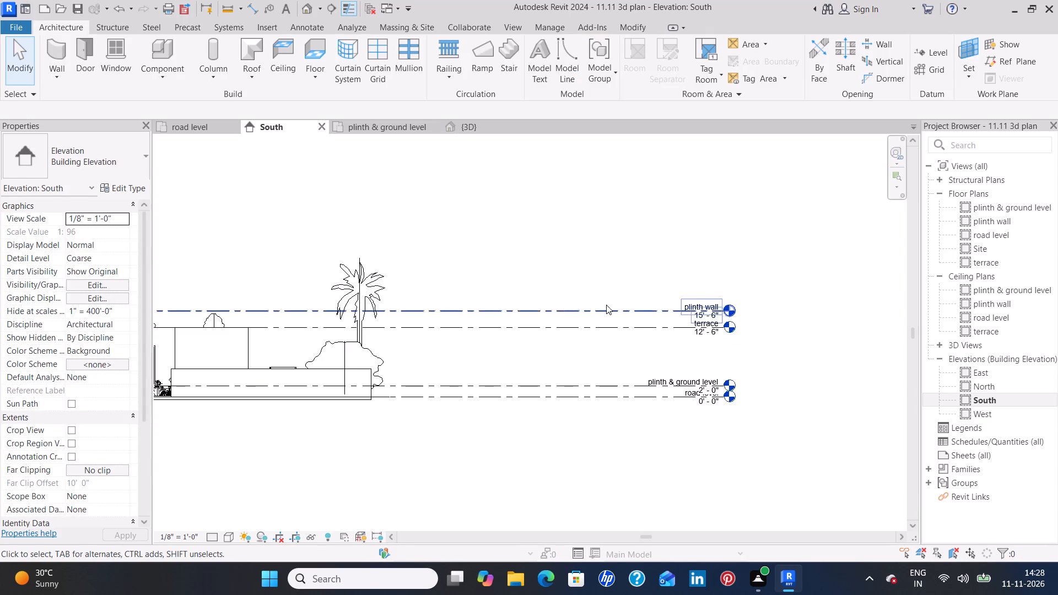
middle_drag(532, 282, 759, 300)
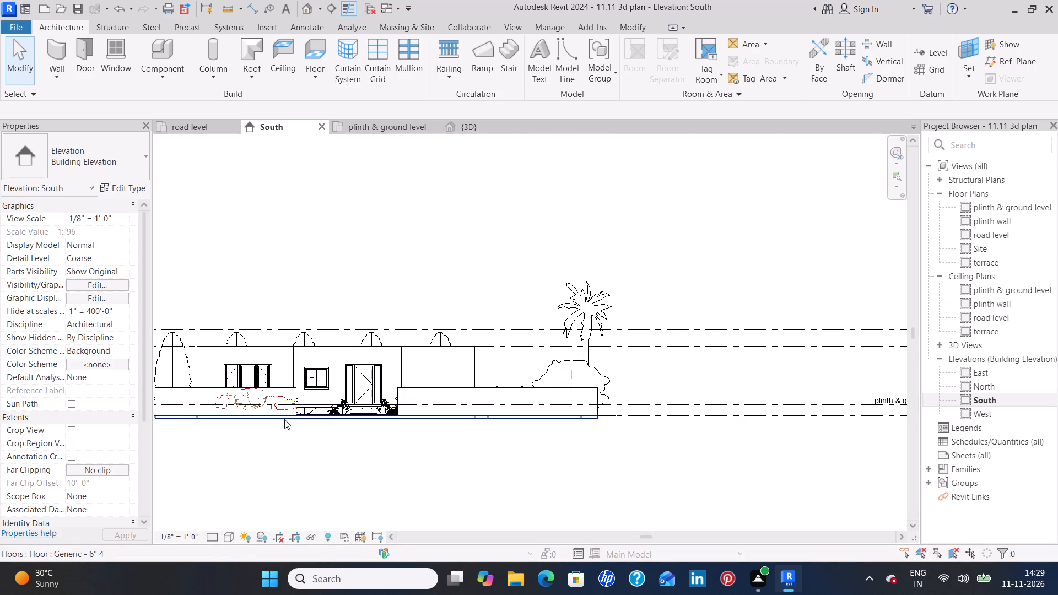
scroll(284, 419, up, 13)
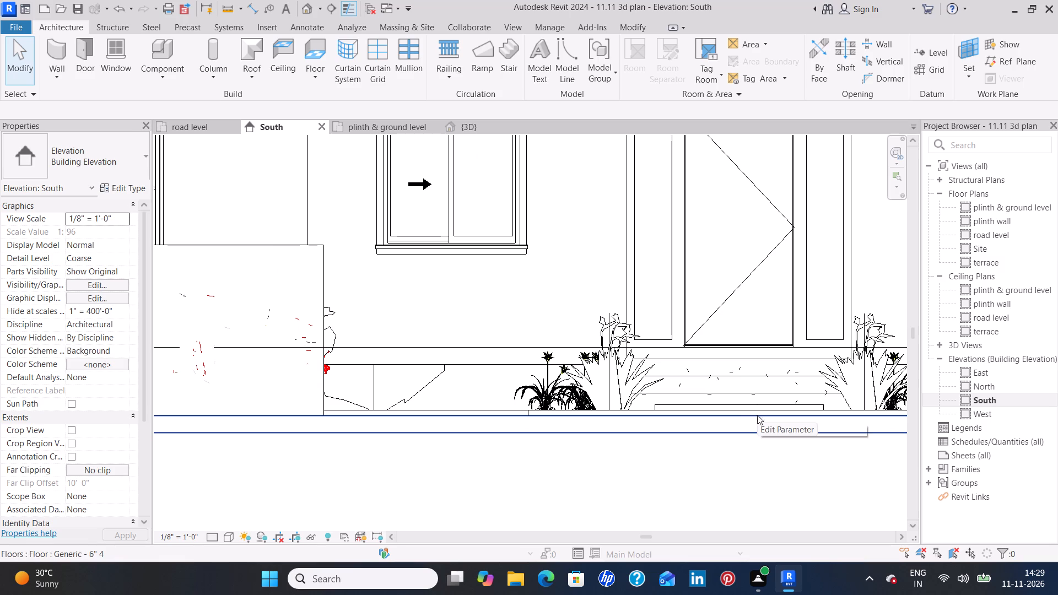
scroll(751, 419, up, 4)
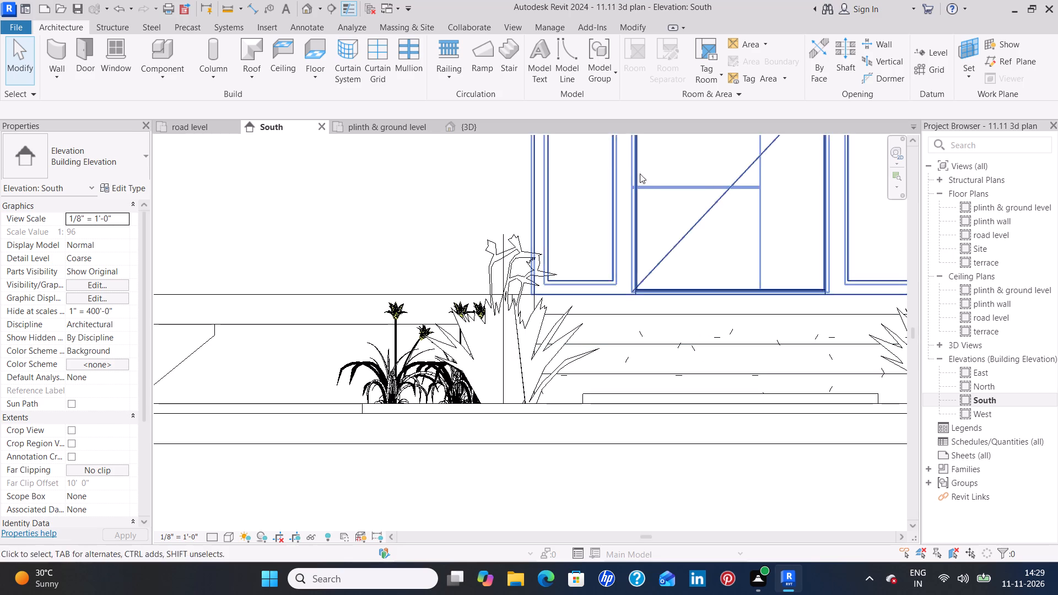
In the 3D view, set the structure layer thickness of the white stepping-stone floor type Generic - 2" 4 to 4".
click(473, 122)
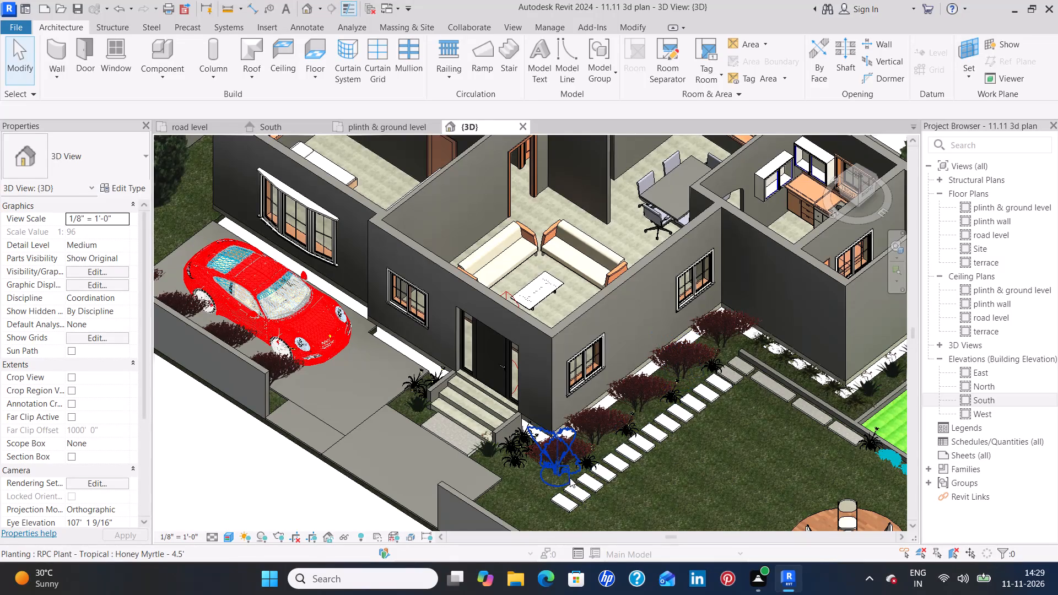
click(594, 491)
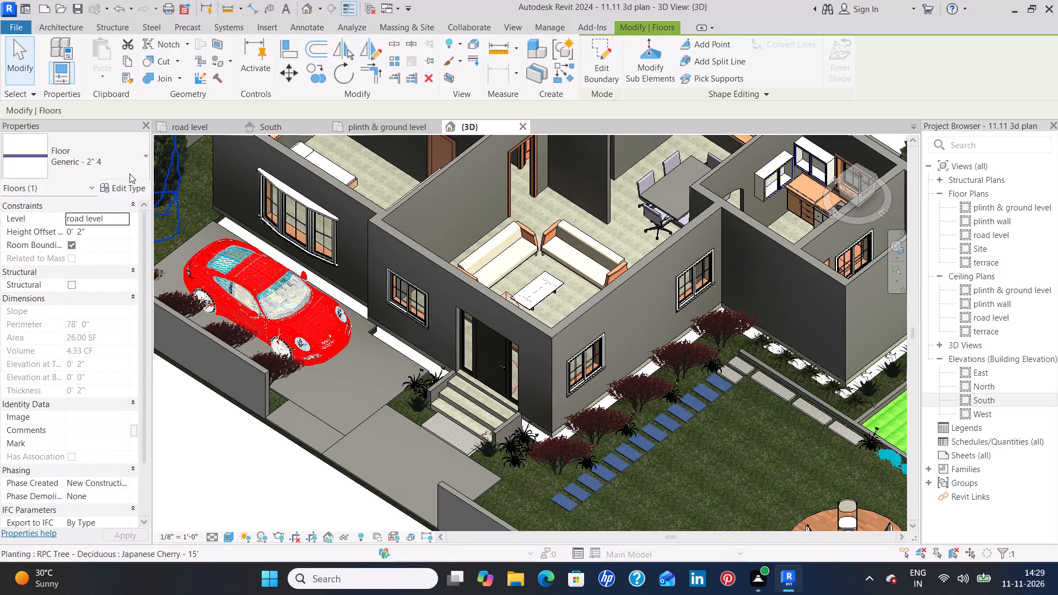
click(129, 188)
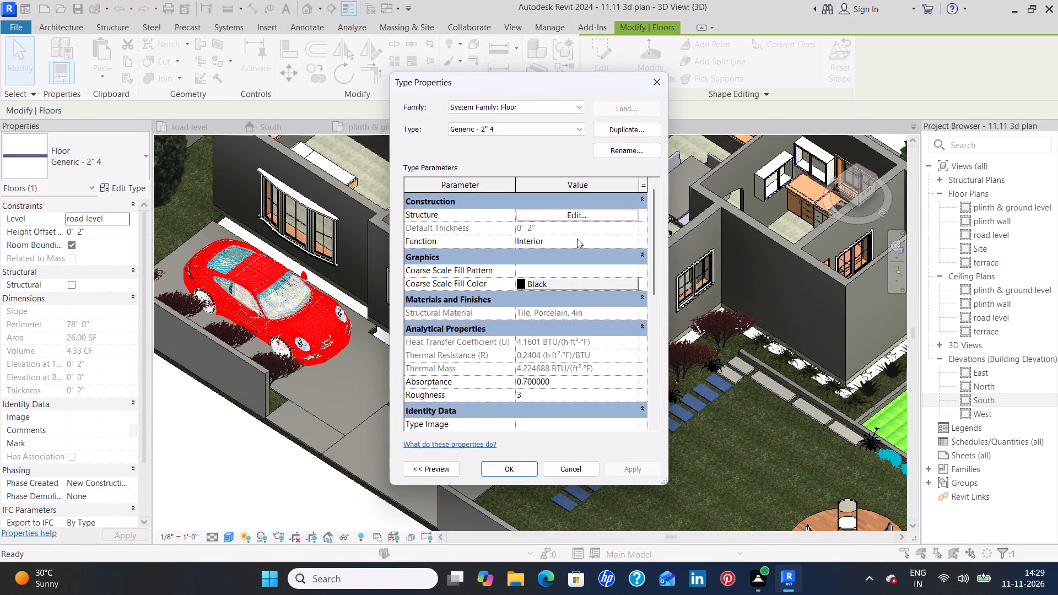
click(618, 218)
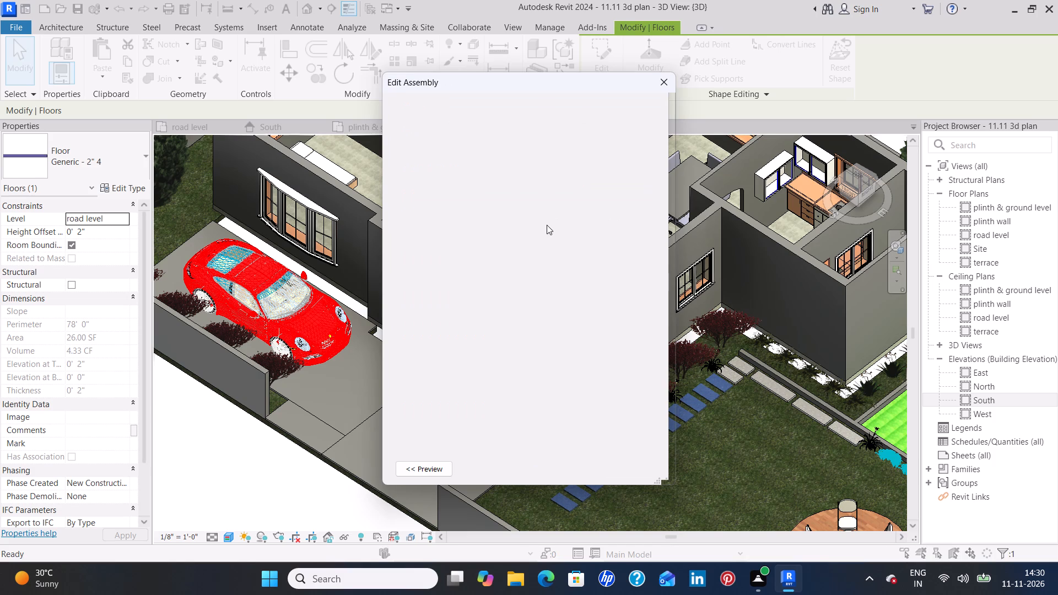
click(529, 225)
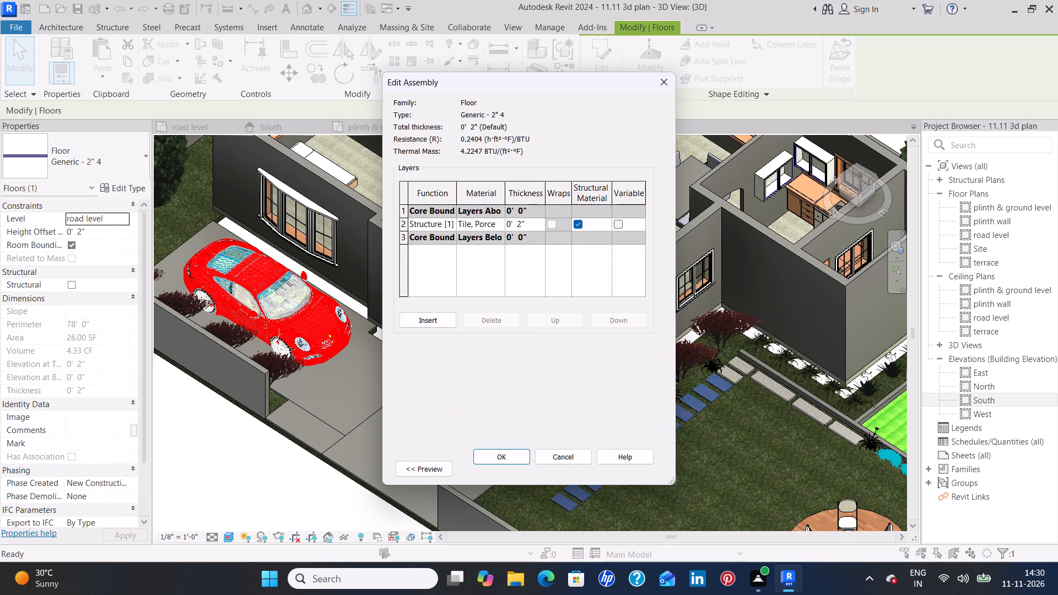
key(BackSpace)
key(BackSpace)
key(BackSpace)
key(BackSpace)
key(BackSpace)
key(BackSpace)
text(4")
key(Return)
click(517, 457)
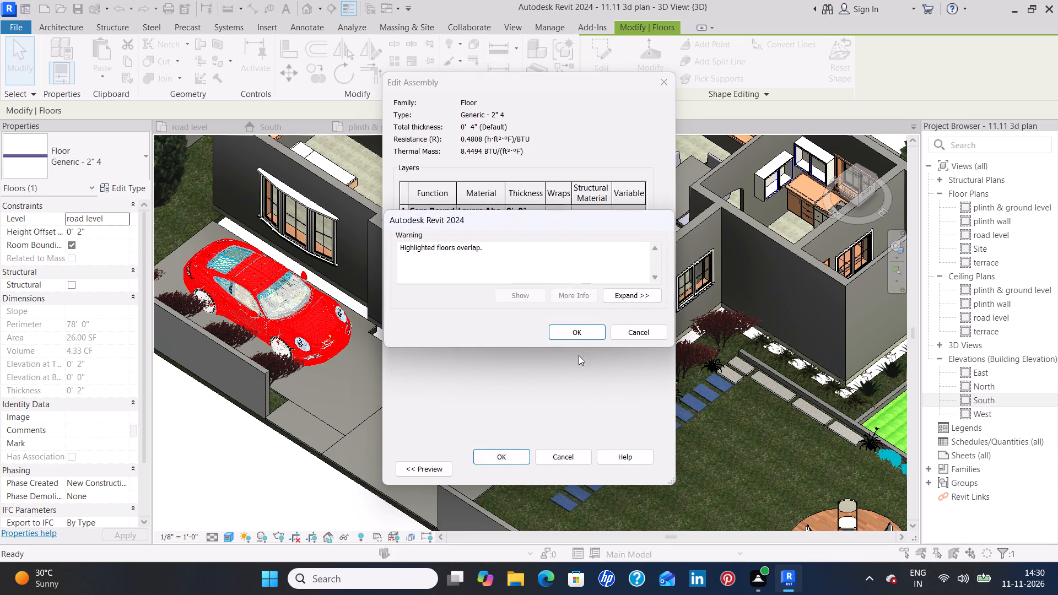
click(586, 336)
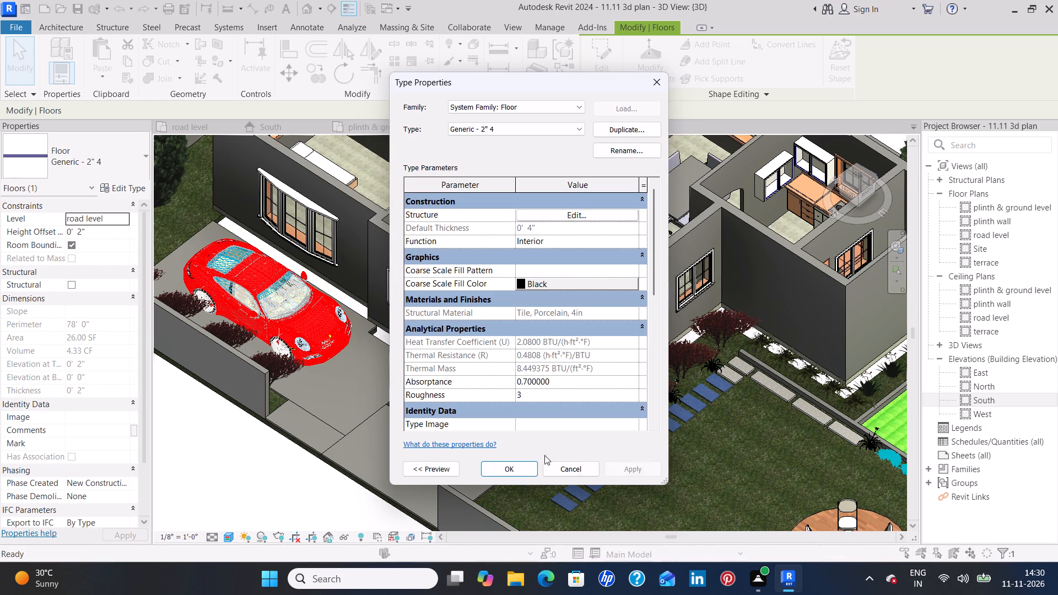
click(626, 470)
click(507, 471)
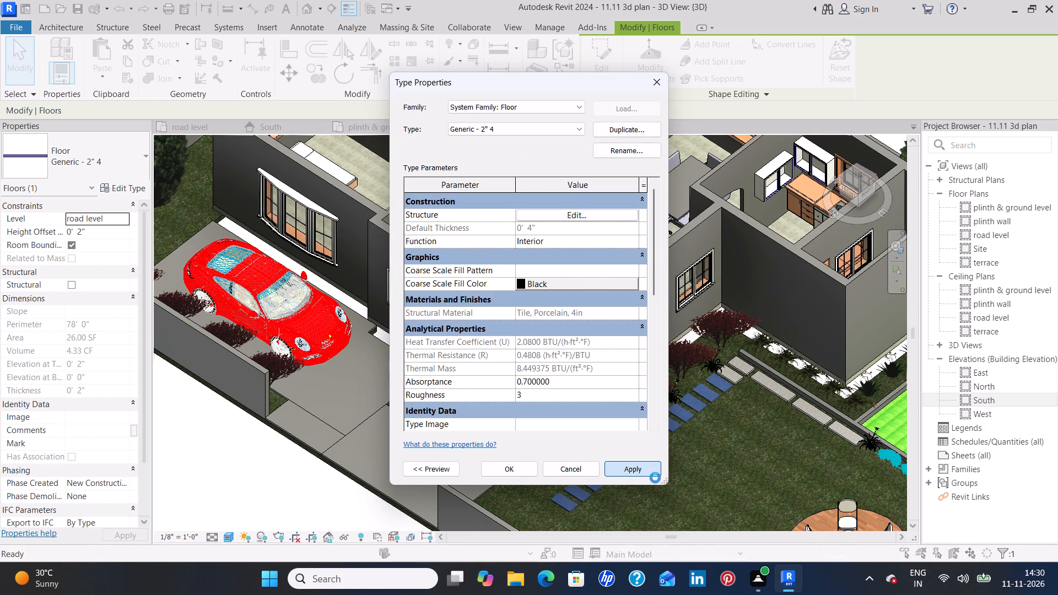
click(708, 470)
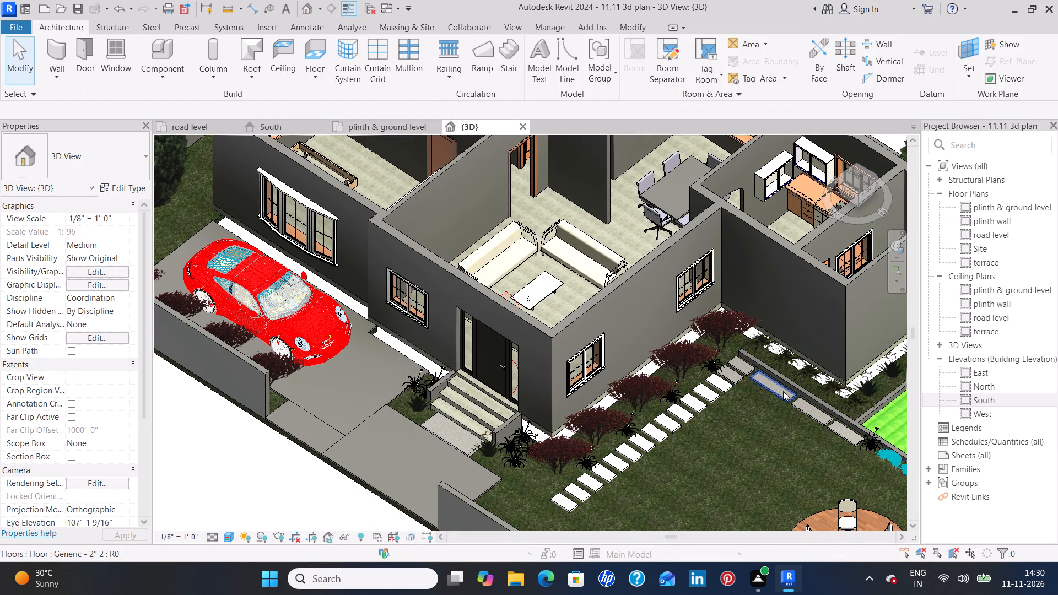
Set the structure layer thickness of the grey garden-edge paving floor type Generic - 2" 2 to 4".
click(783, 391)
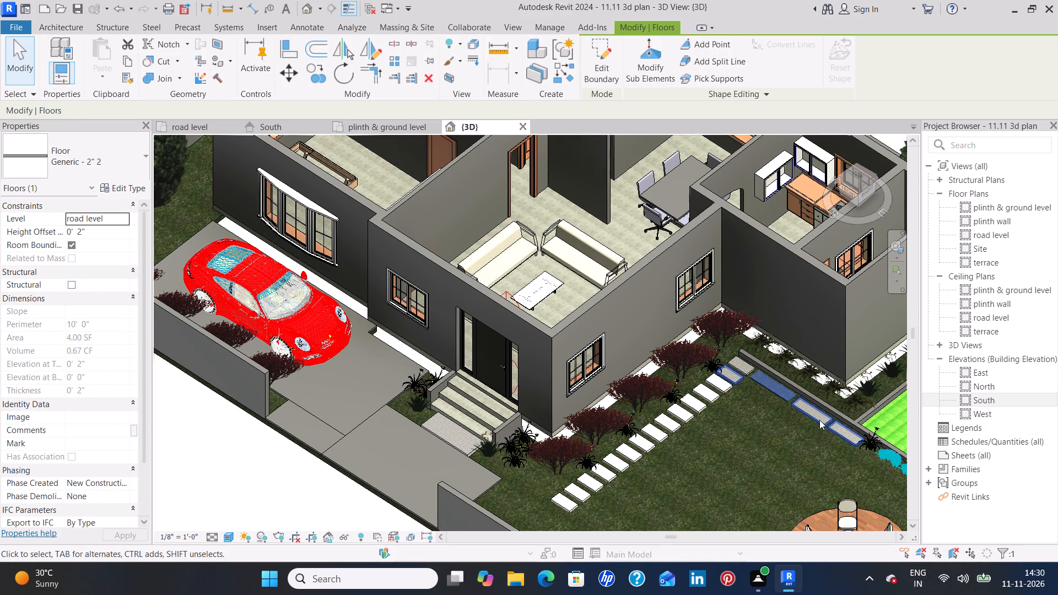
click(121, 189)
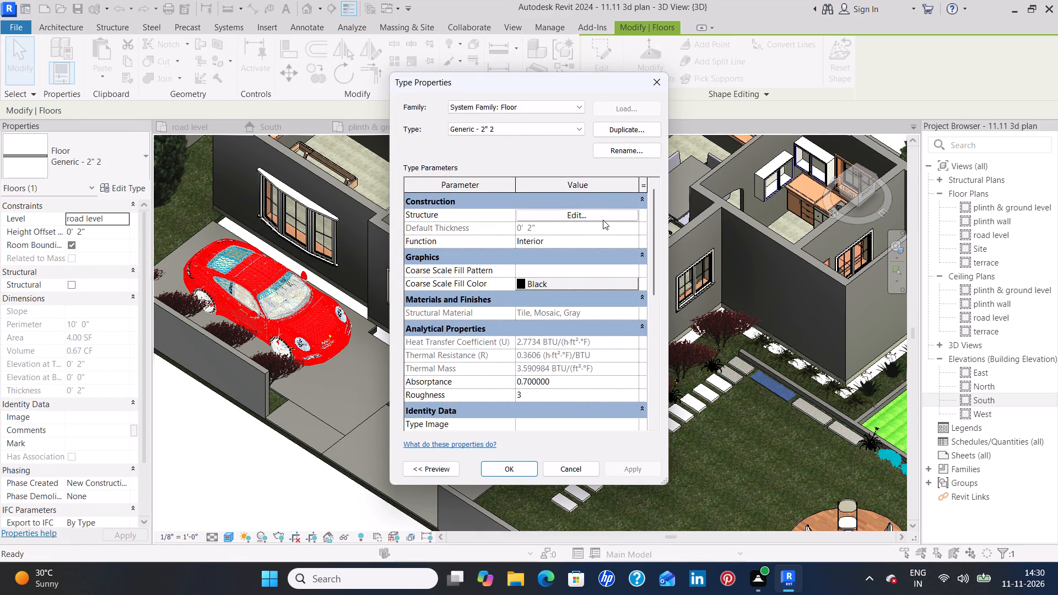
click(609, 214)
click(535, 225)
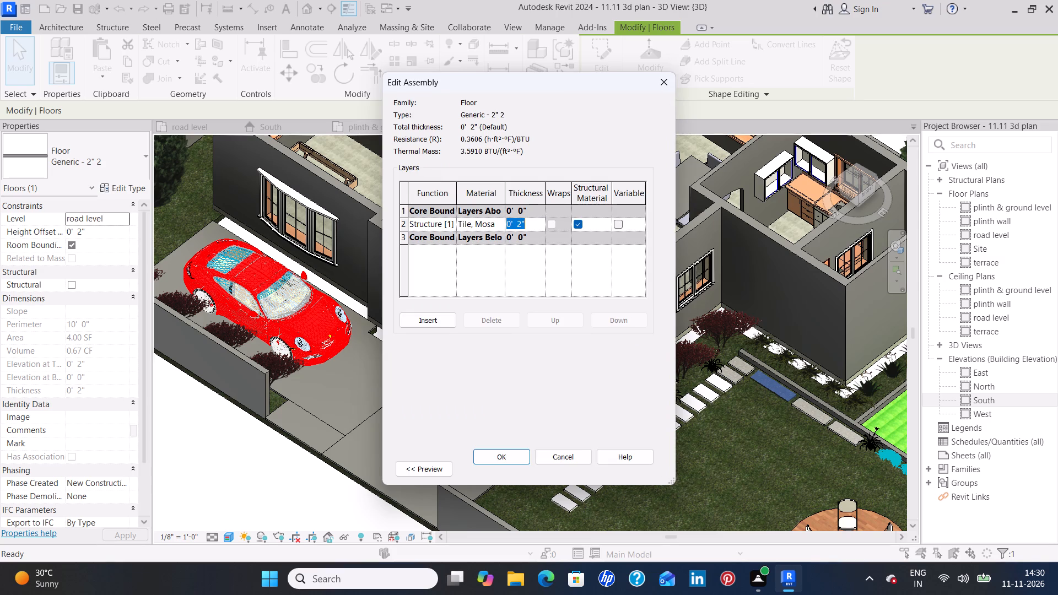
key(BackSpace)
key(BackSpace)
text(4")
key(Return)
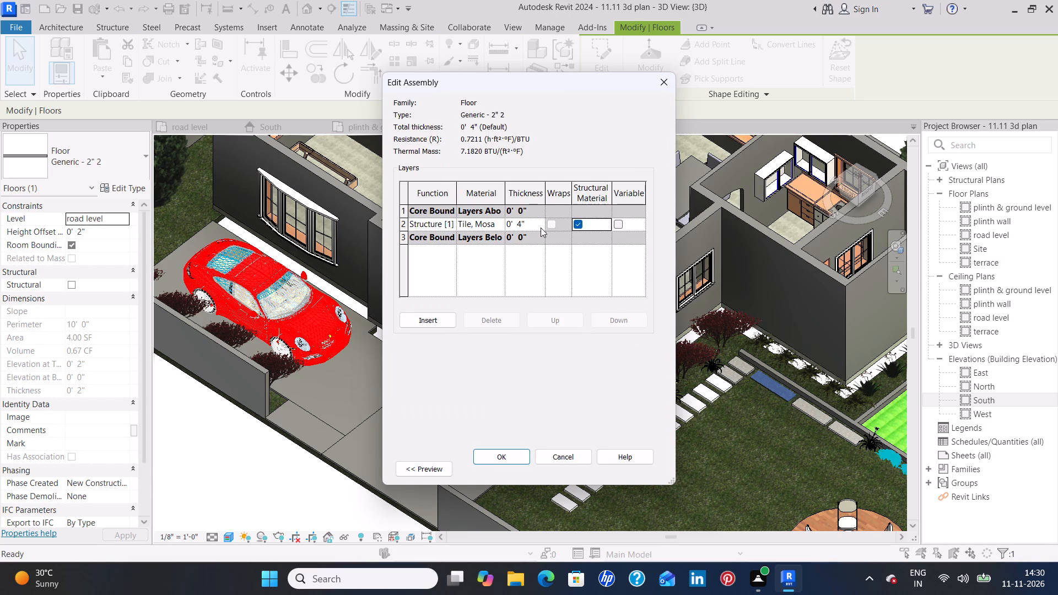
click(500, 455)
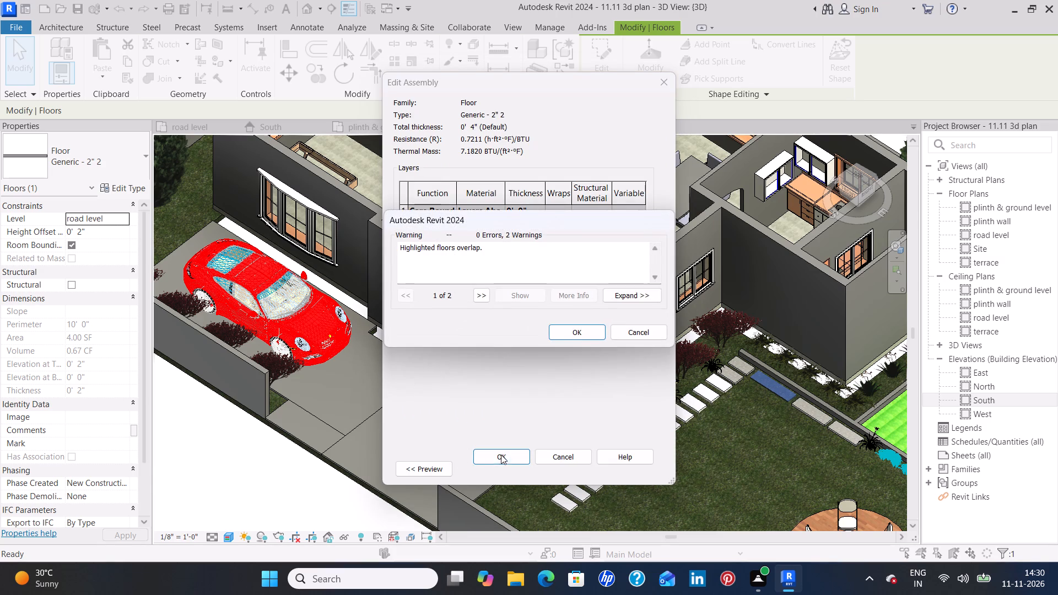
click(582, 334)
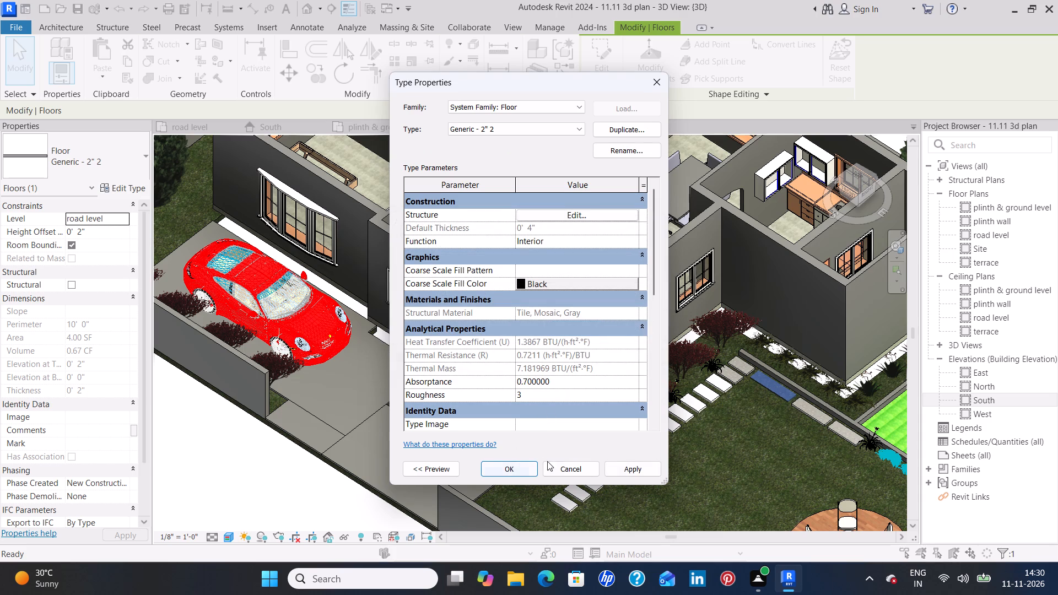
click(619, 464)
click(499, 465)
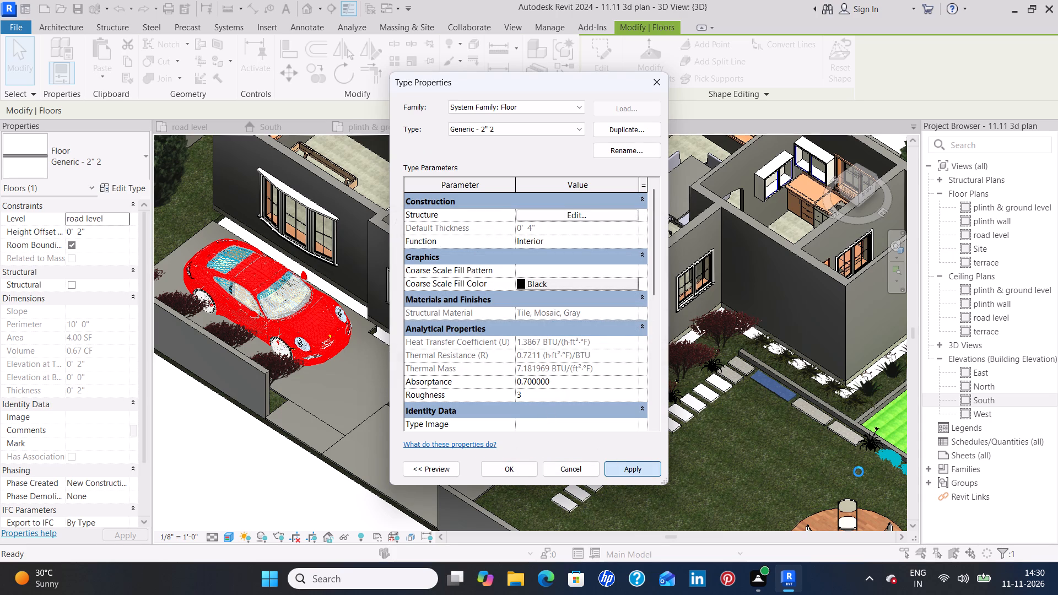
click(788, 478)
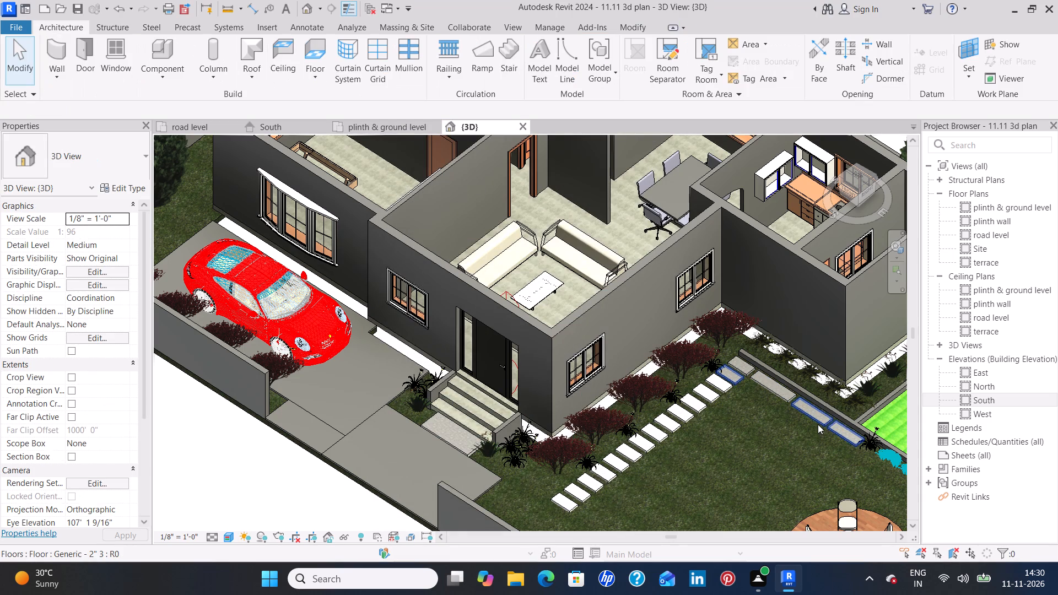
Set the structure layer thickness of the adjoining grey paving floor type Generic - 2" 3 to 4".
click(818, 424)
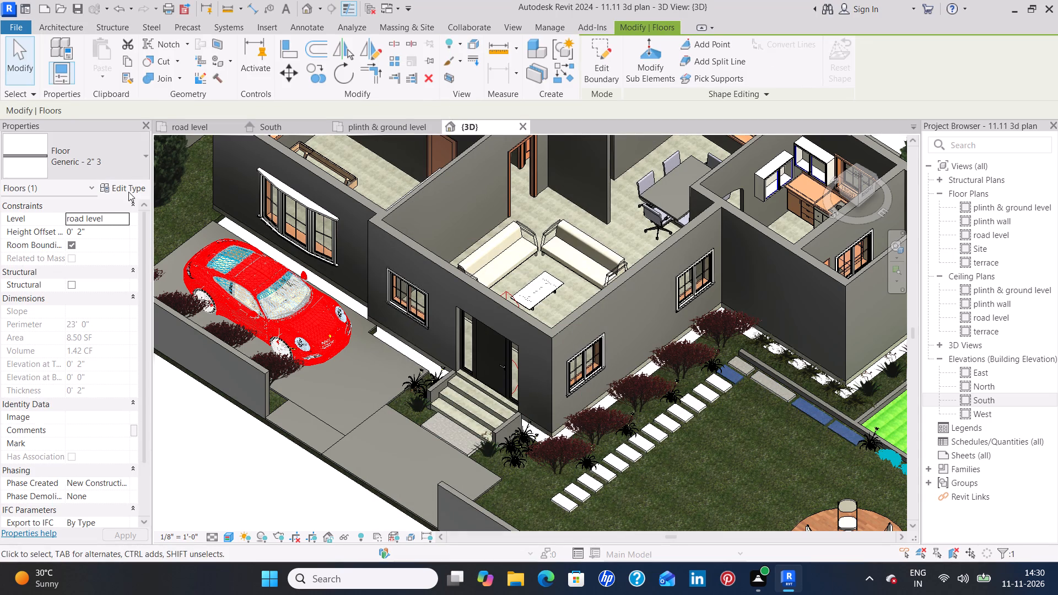
click(133, 188)
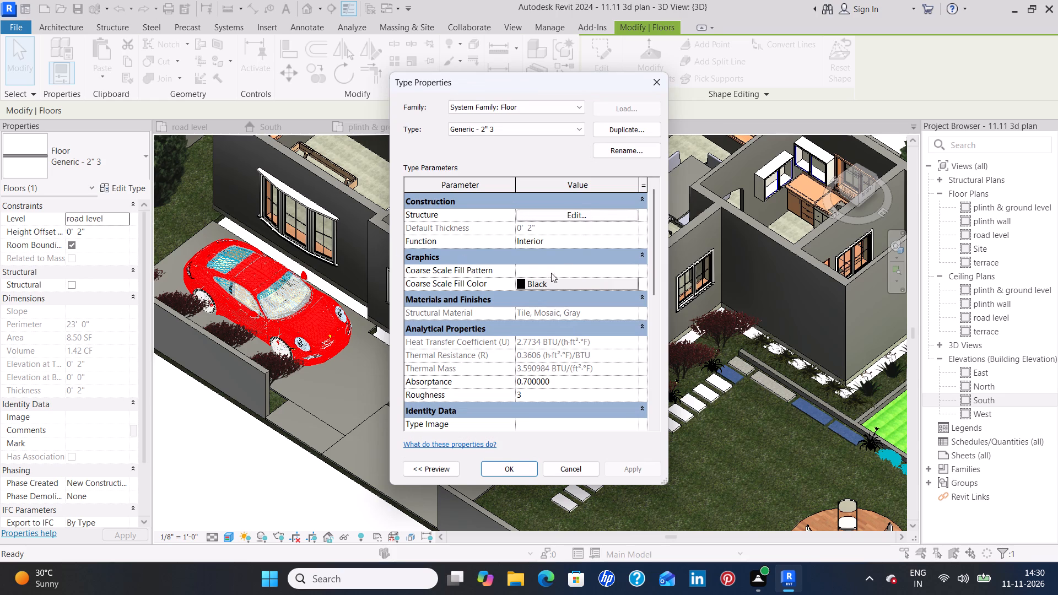
click(597, 214)
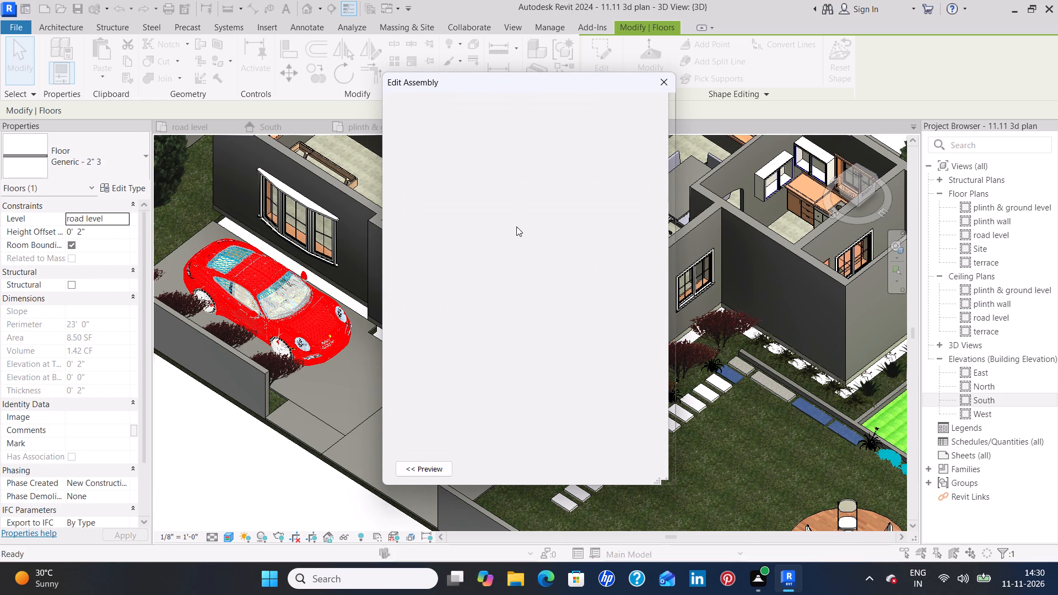
click(532, 222)
key(BackSpace)
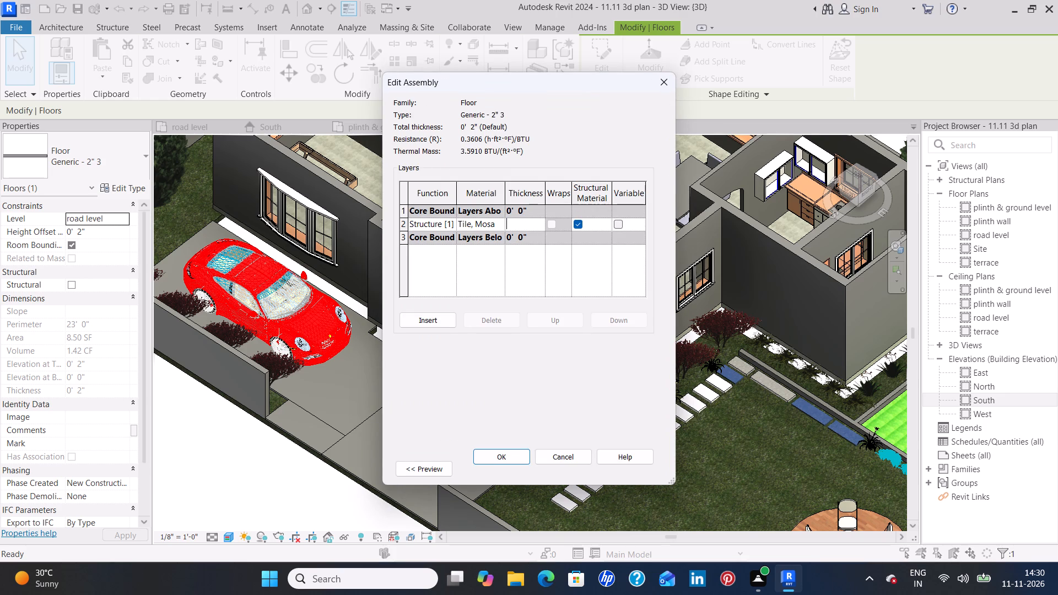
text(4")
click(499, 459)
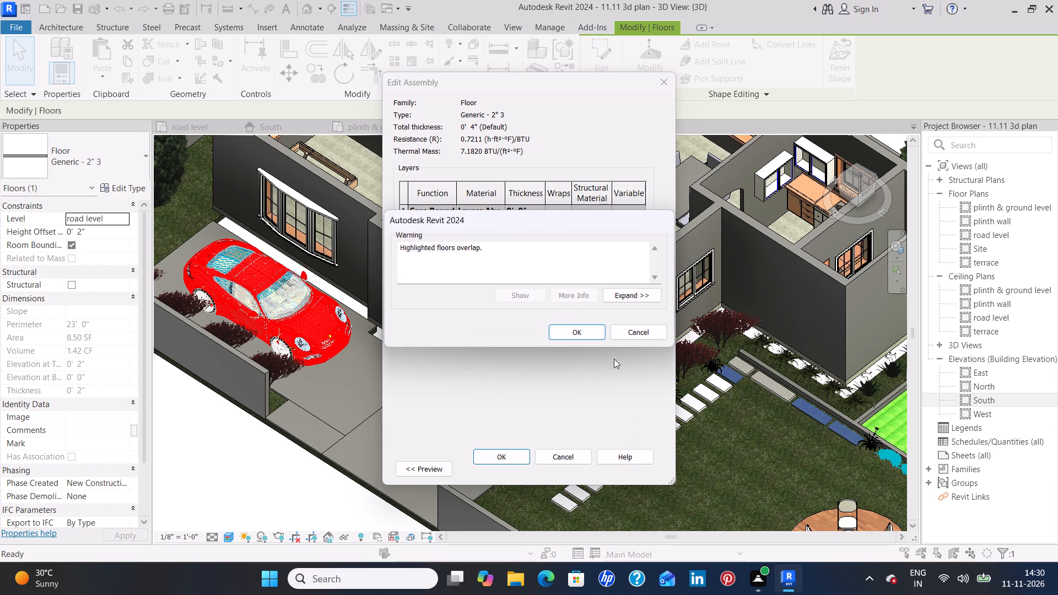
click(570, 322)
click(586, 331)
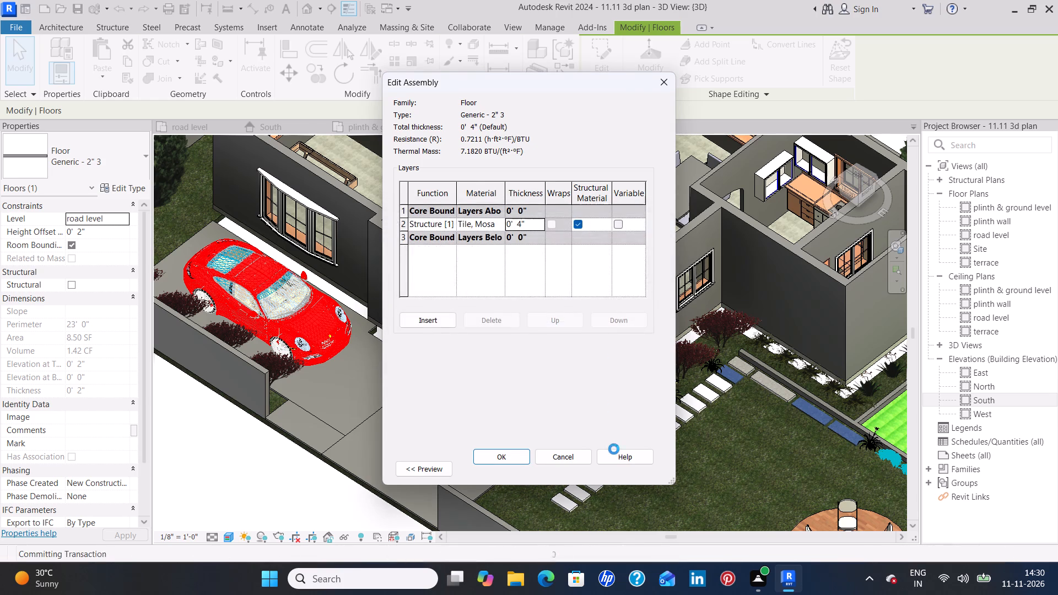
click(625, 468)
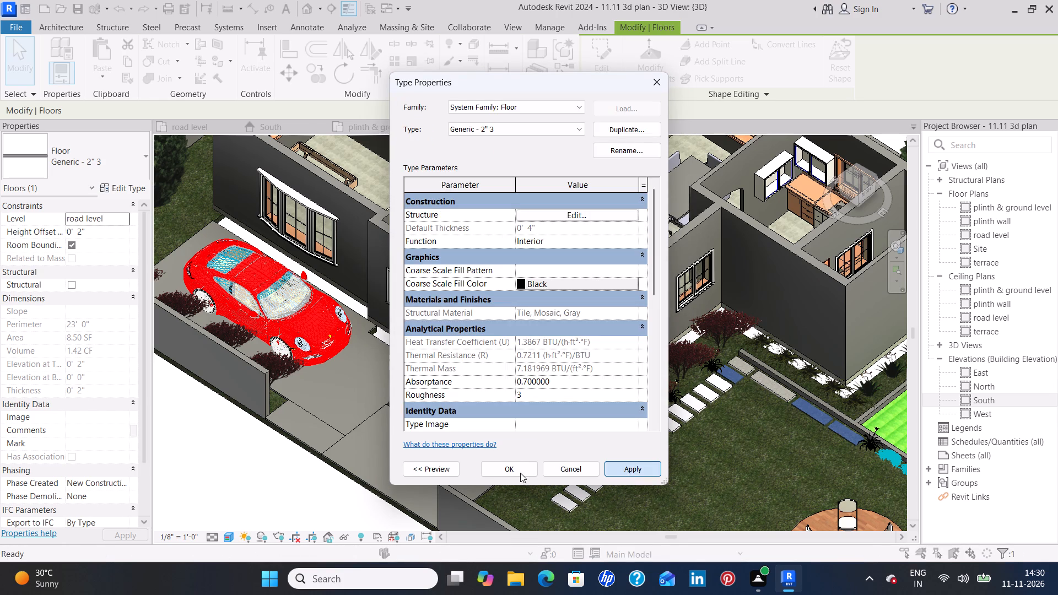
click(520, 473)
click(719, 466)
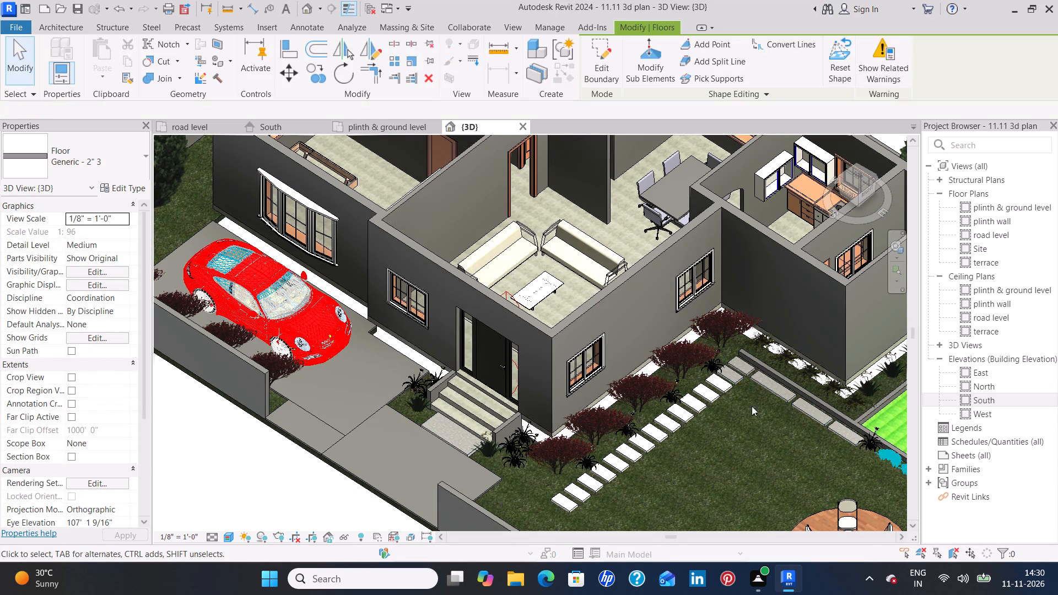
Check the layer structure of the small Generic - 2" 2 paving slab at the end of the stepping-stone path.
click(742, 367)
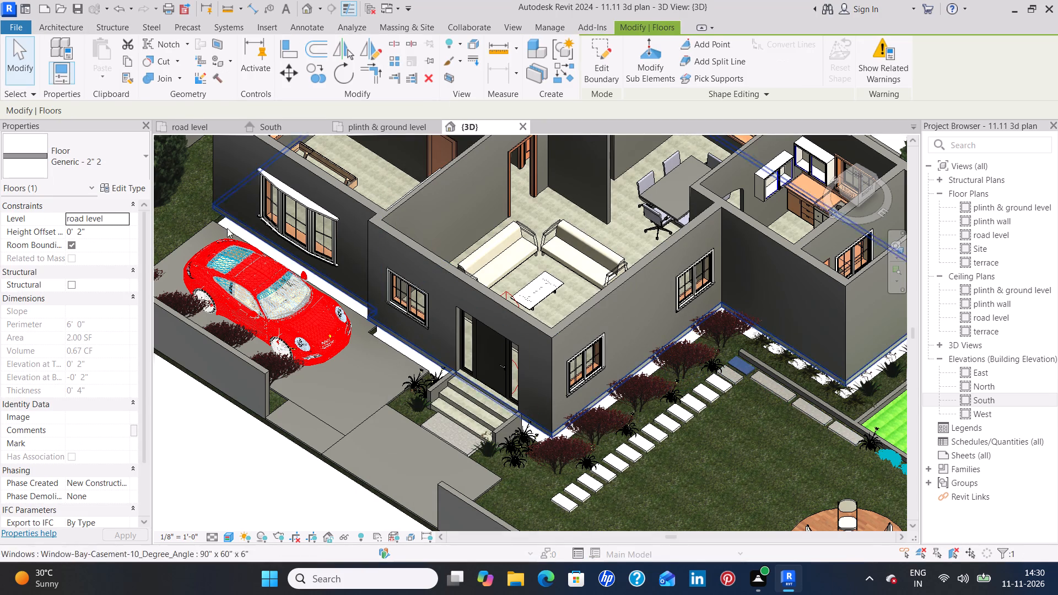
click(116, 188)
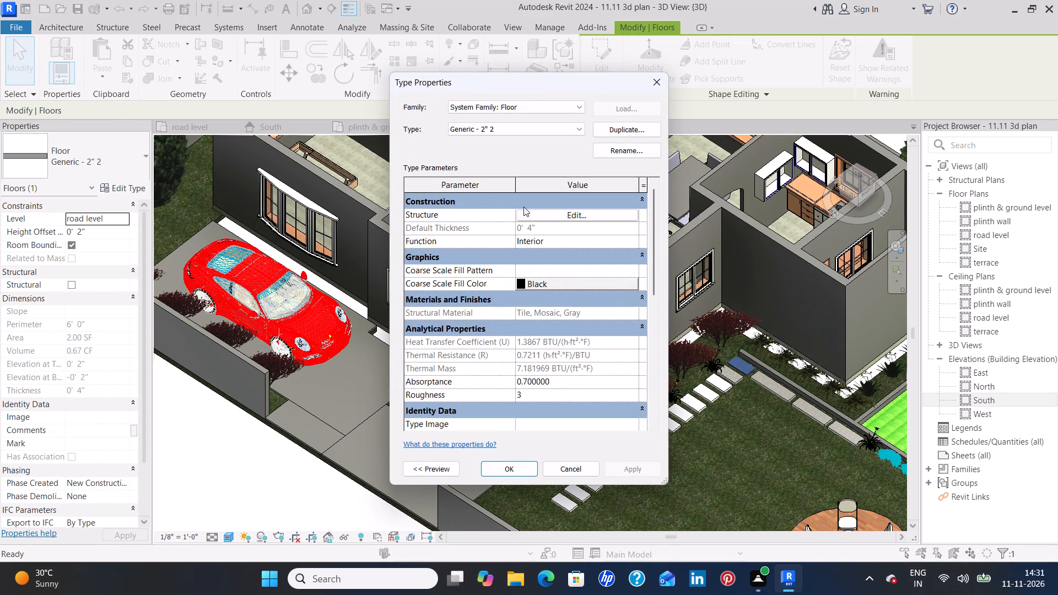
click(527, 215)
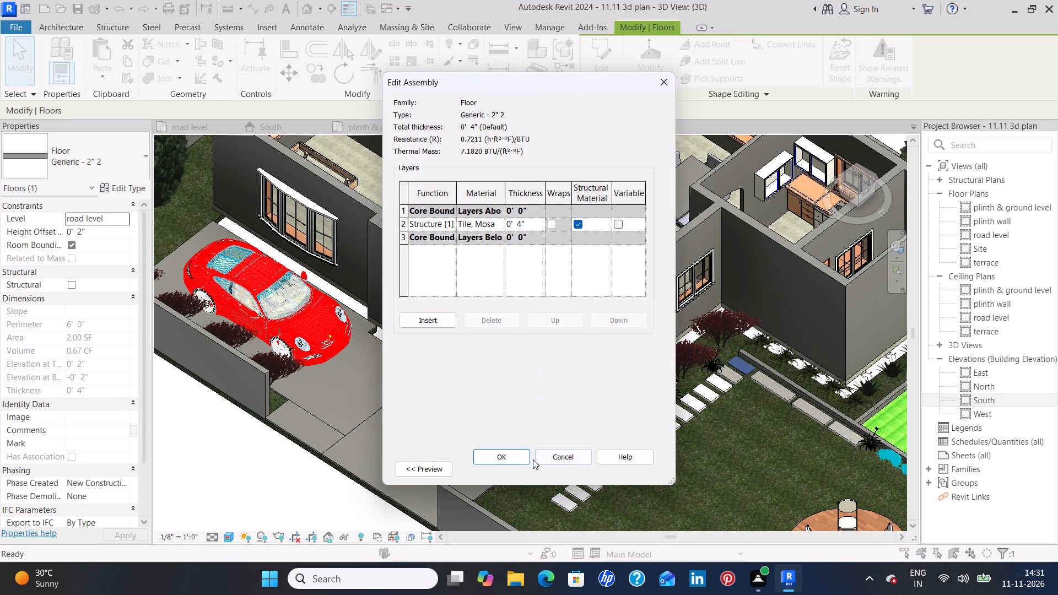
click(500, 456)
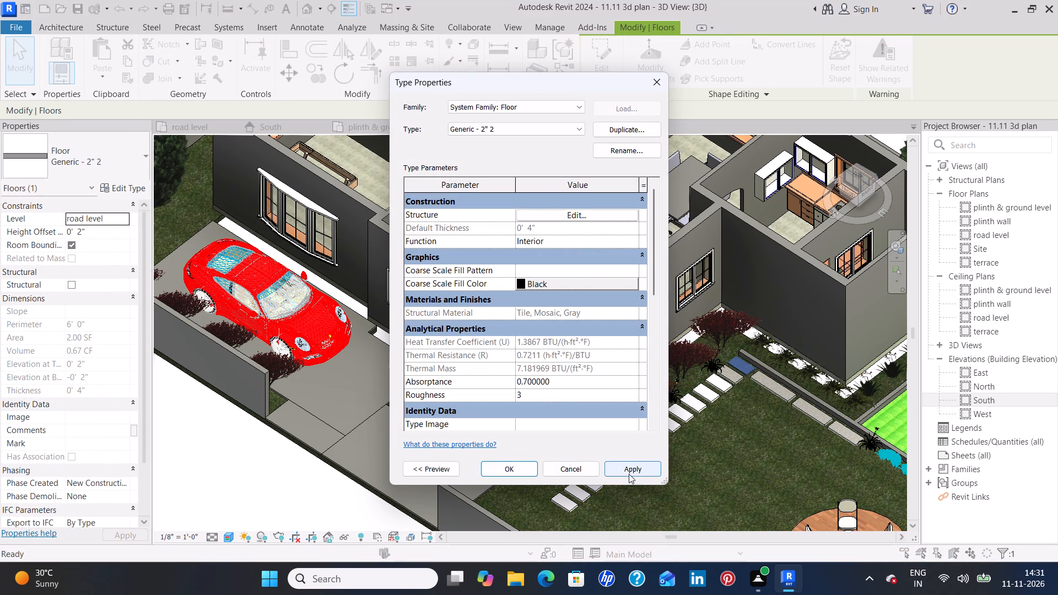
click(629, 474)
click(513, 472)
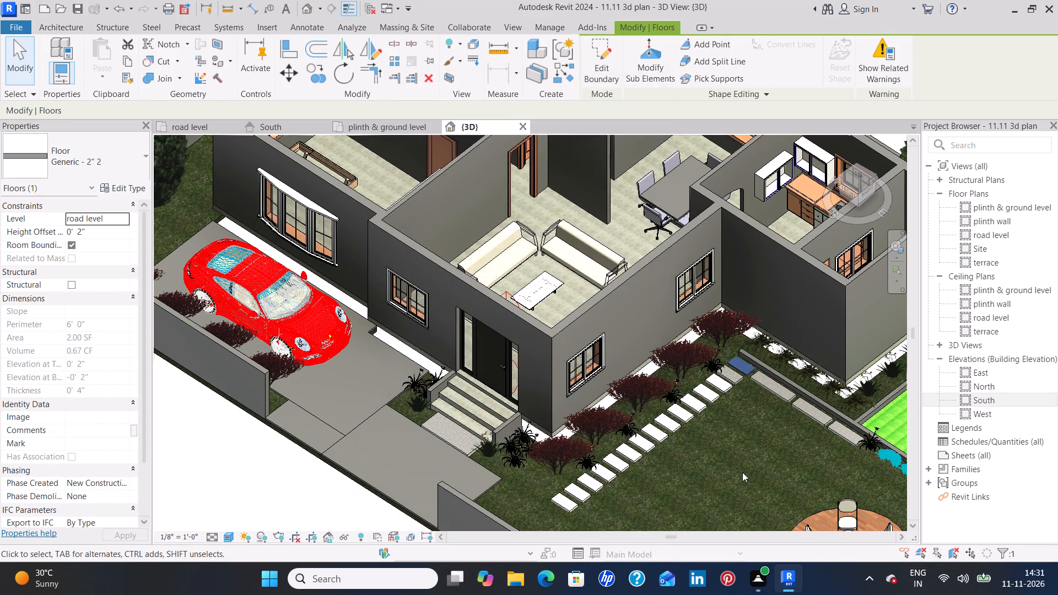
click(745, 472)
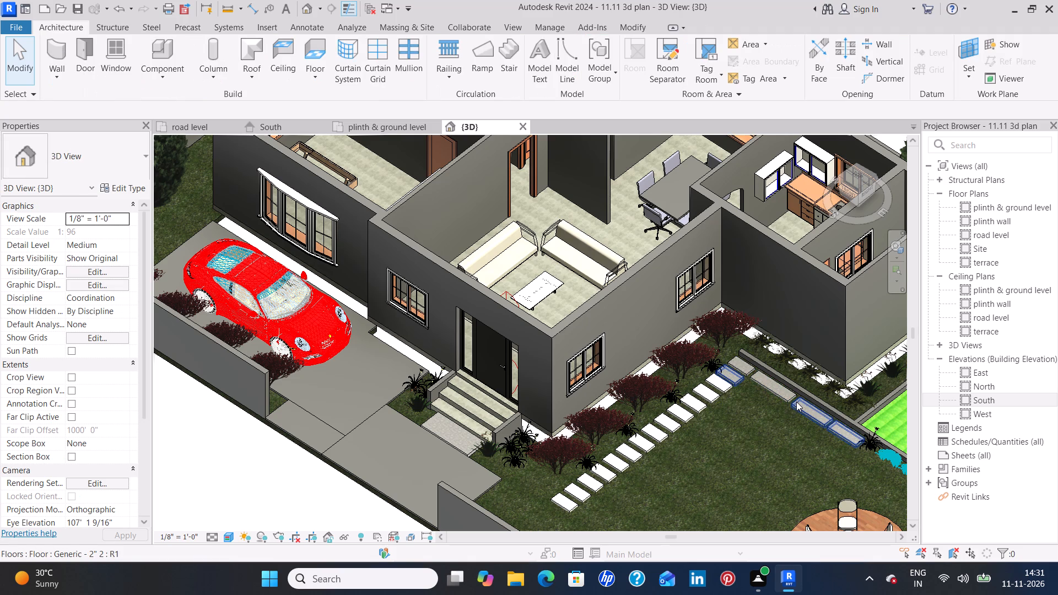
Check the type properties of the Generic - 2" 3 and Generic - 2" 2 paving floors along the garden edge.
click(796, 402)
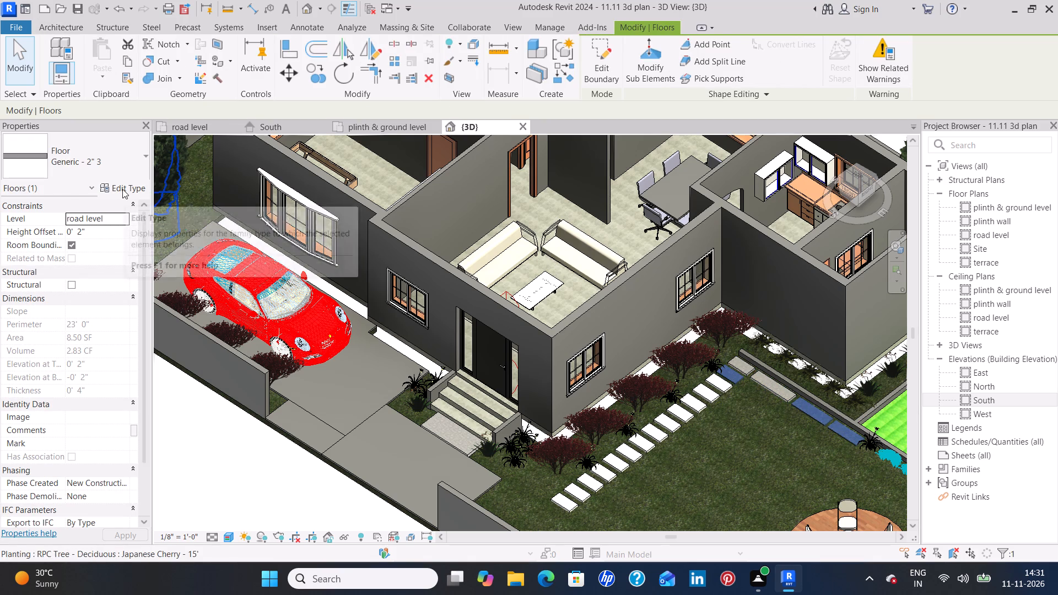
click(122, 189)
click(784, 450)
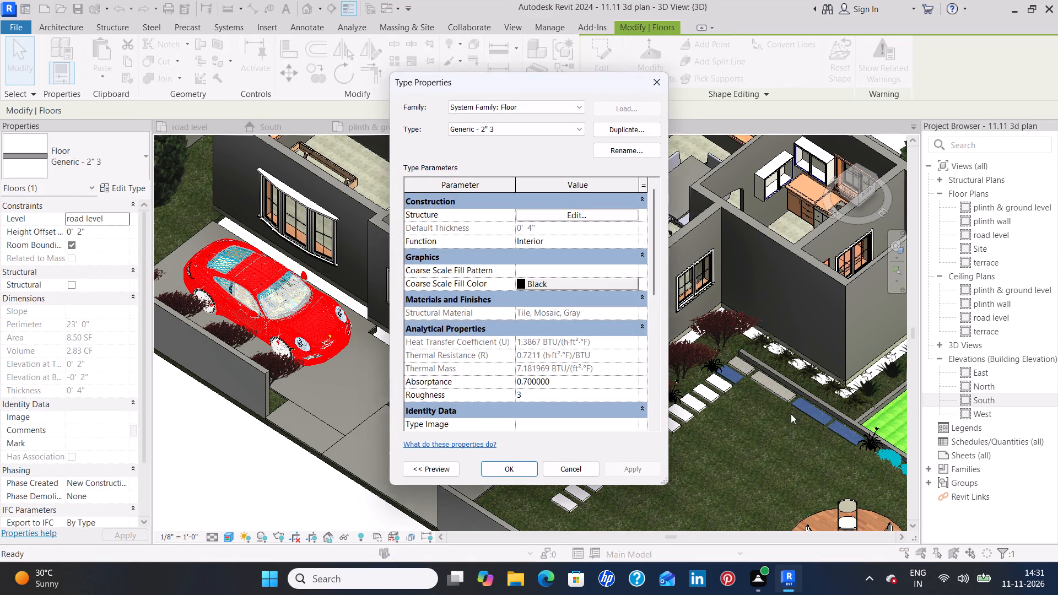
click(505, 466)
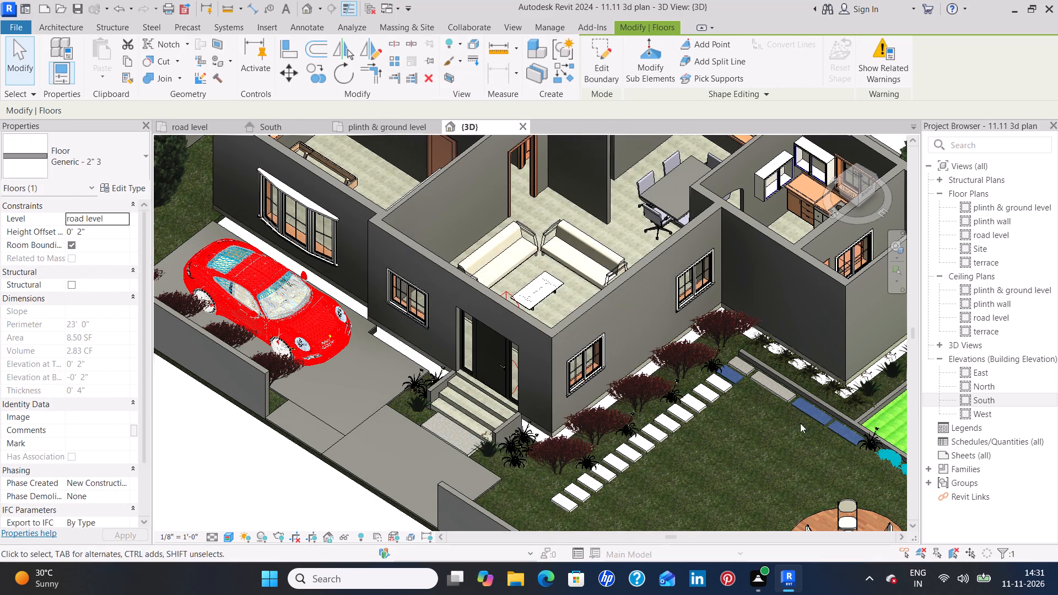
click(775, 392)
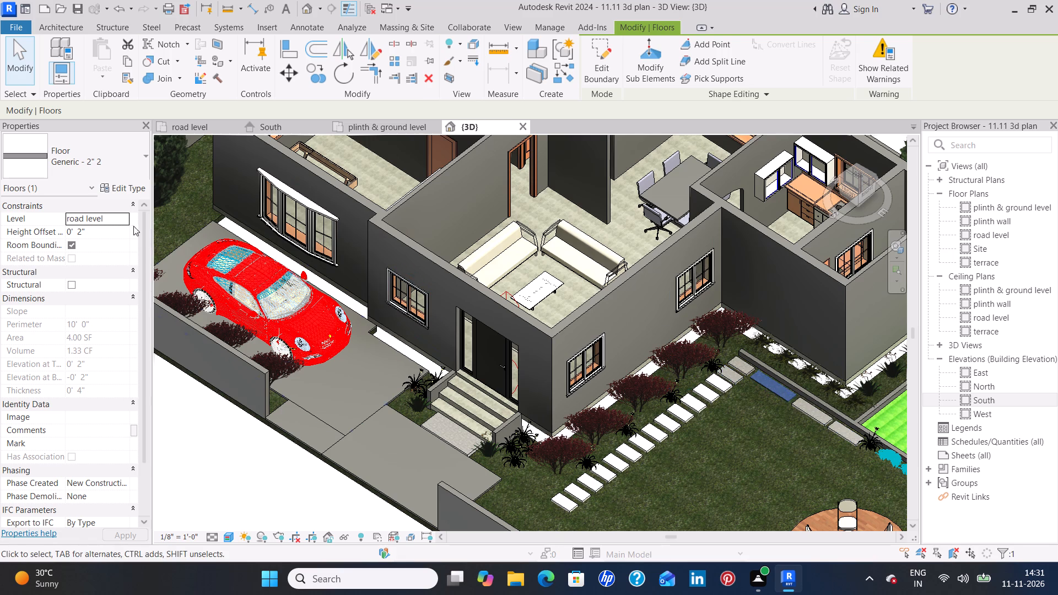
click(118, 188)
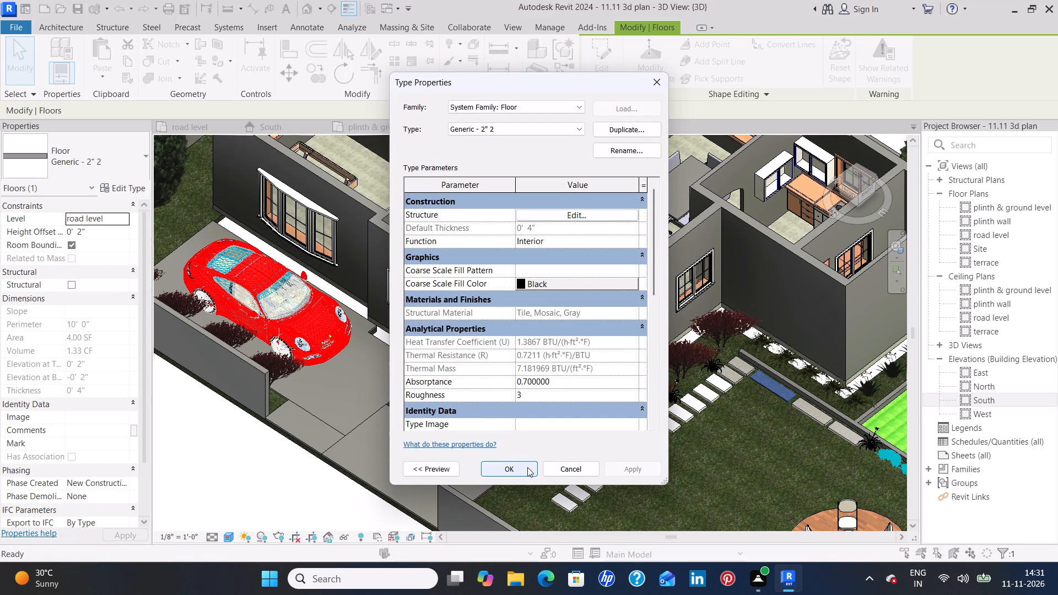
click(527, 465)
click(743, 483)
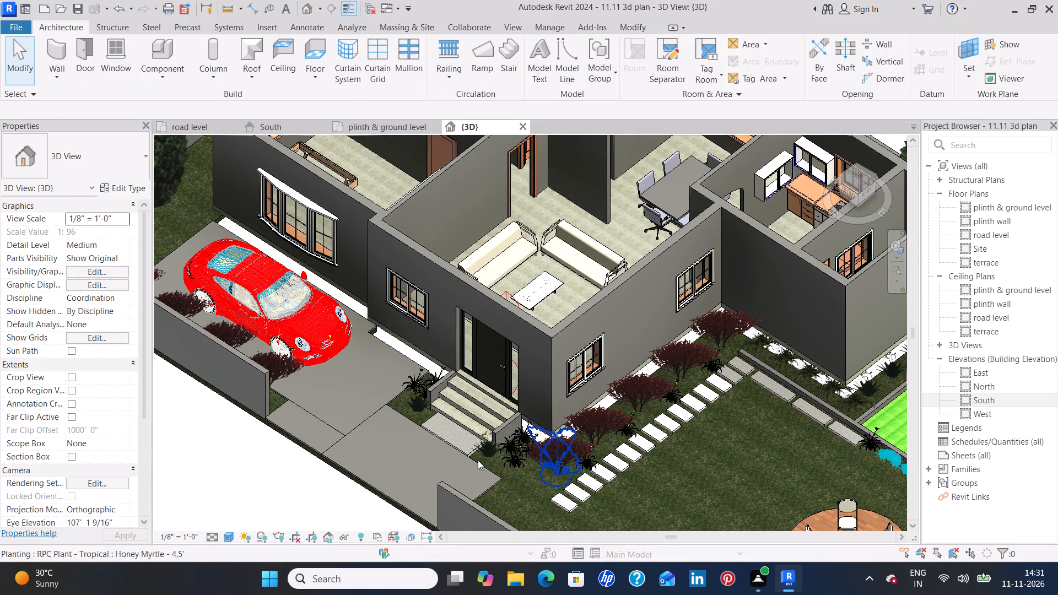
Set the structure layer thickness of floor type Generic - 4", used for the slab before the entrance steps, to 6".
click(465, 450)
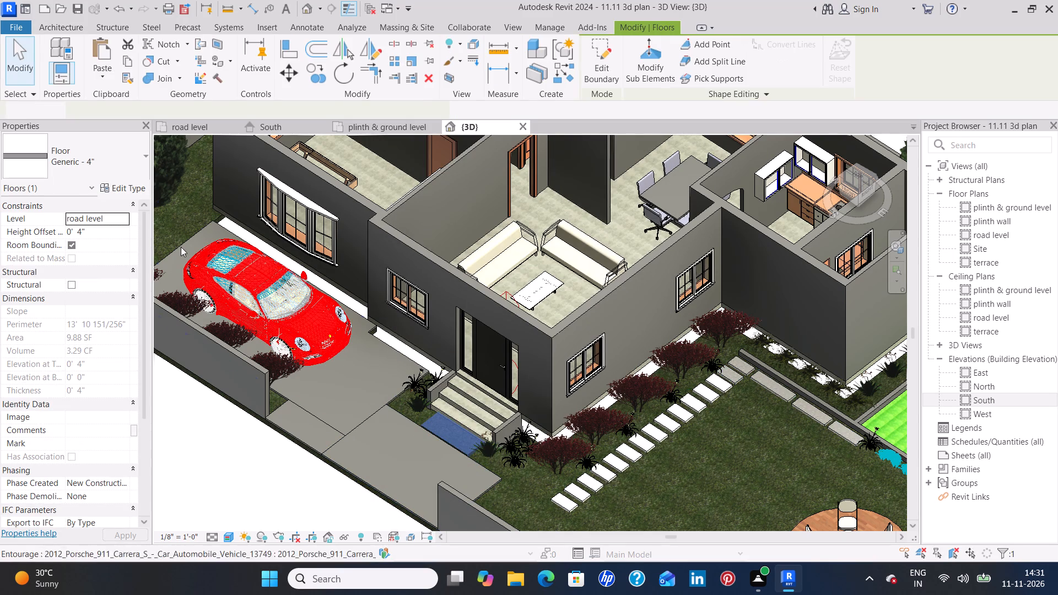
click(136, 187)
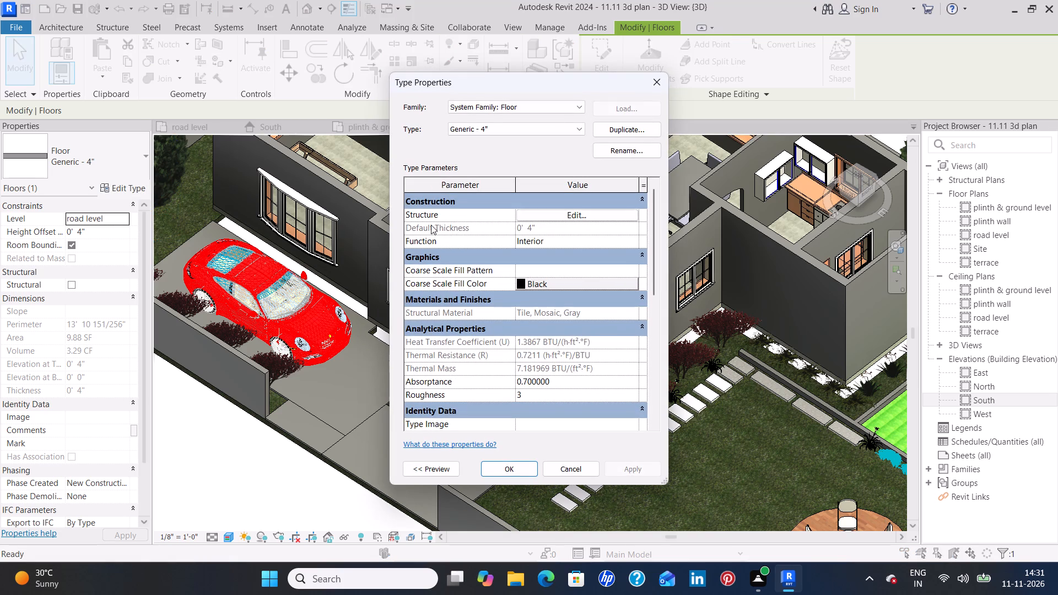
click(578, 211)
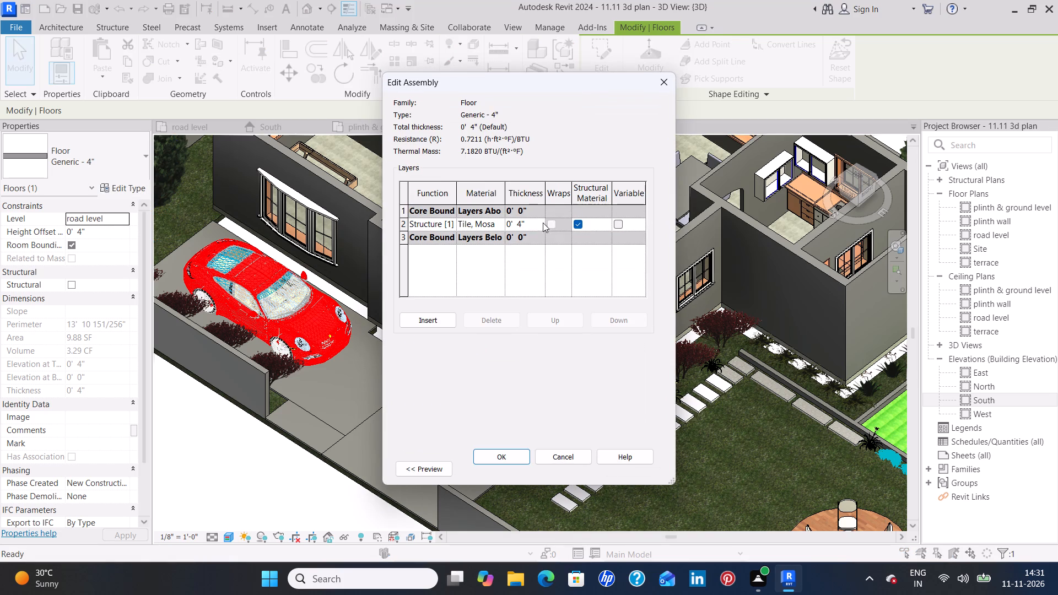
click(530, 225)
key(BackSpace)
key(BackSpace)
key(BackSpace)
key(BackSpace)
key(BackSpace)
key(BackSpace)
key(6)
key(shift+quotedbl)
key(Return)
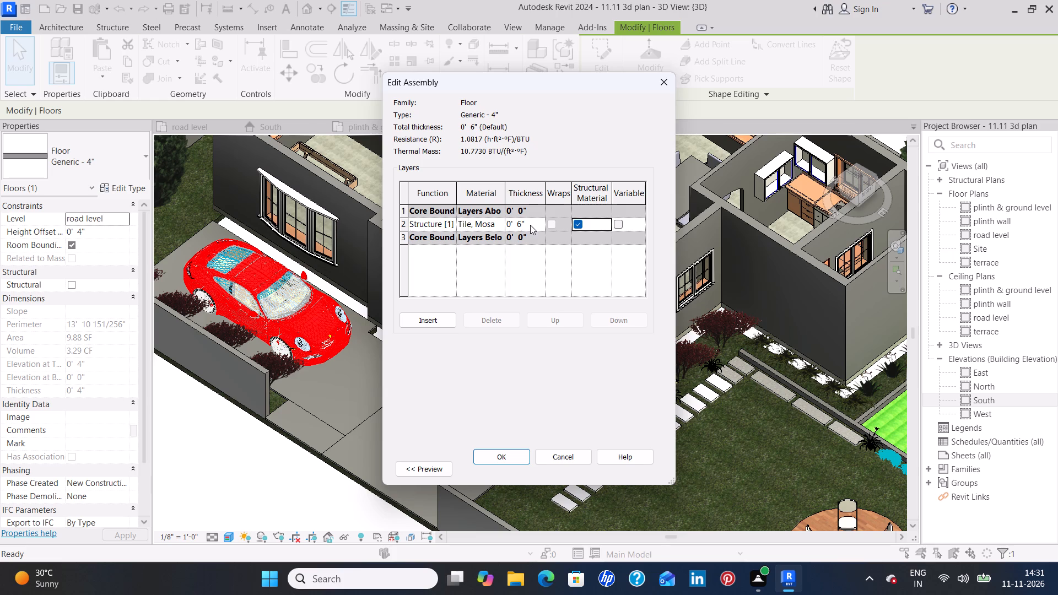
click(482, 455)
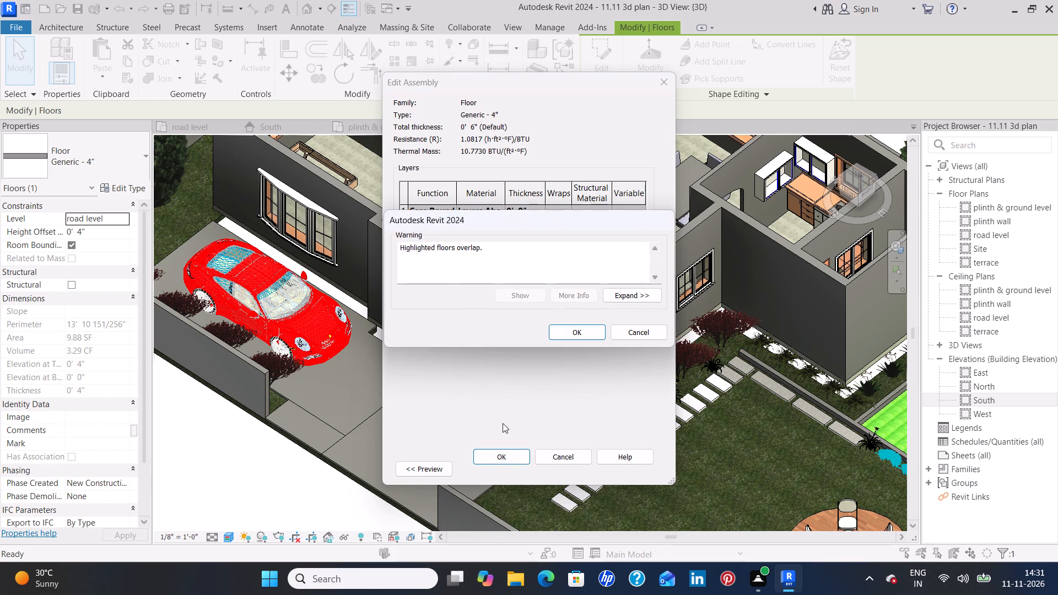
click(588, 328)
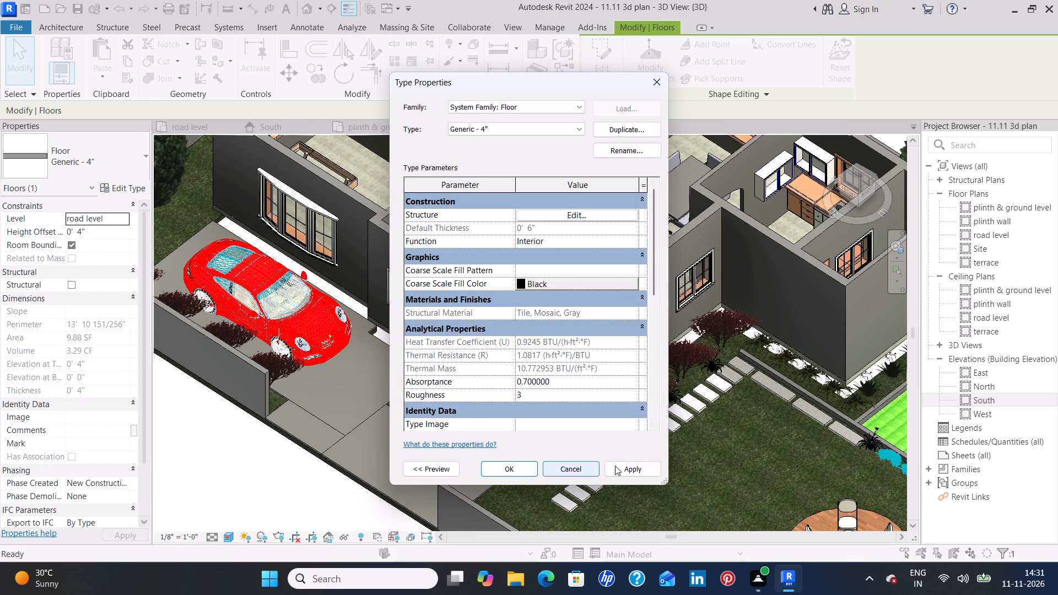
click(628, 464)
click(511, 464)
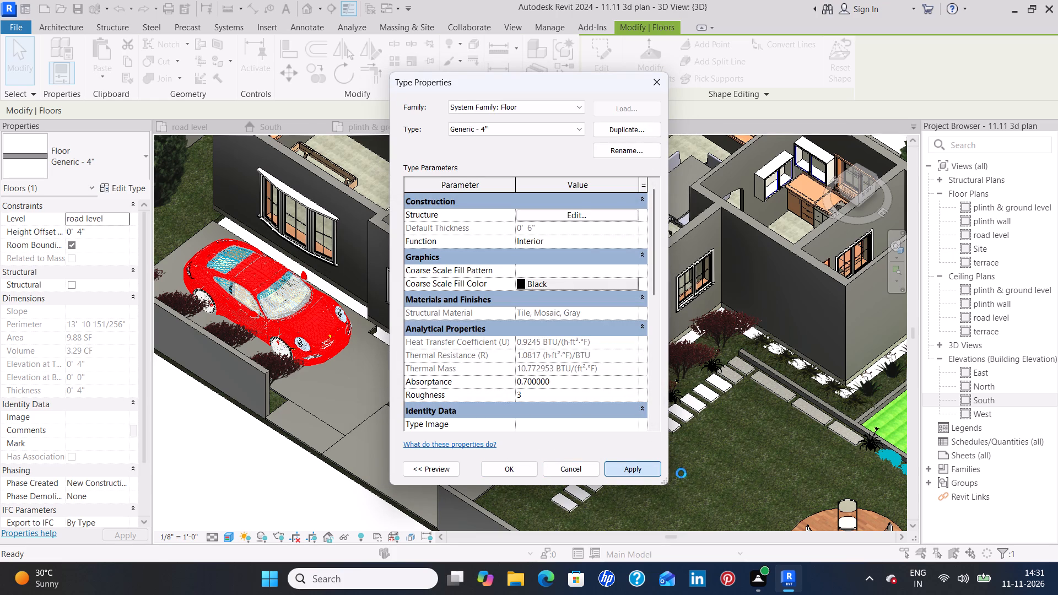
click(779, 473)
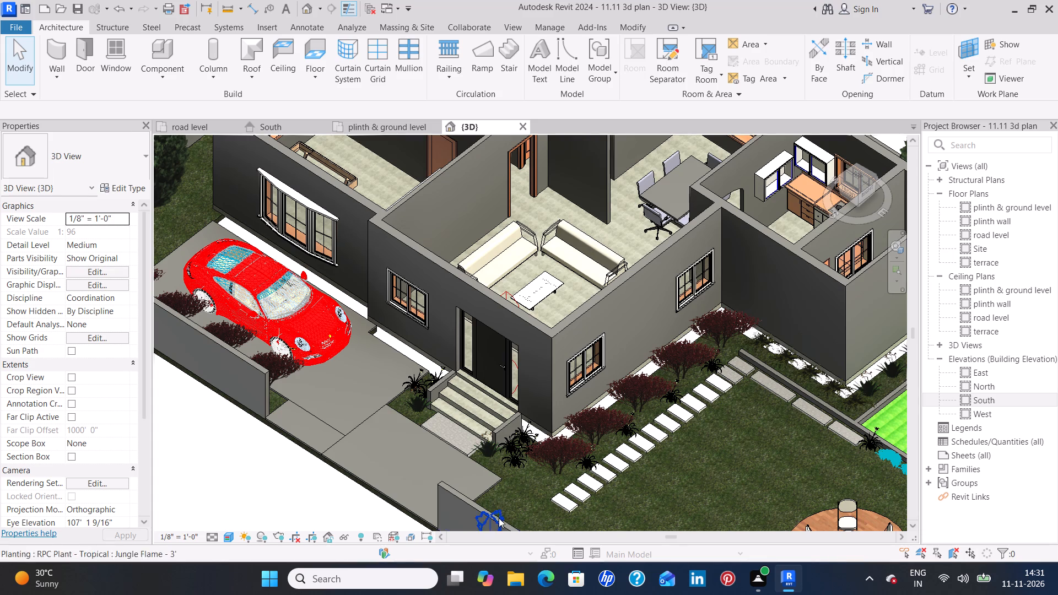
Set the structure layer thickness of floor type Generic - 2" 6, the large paving in front of the entrance slab, to 4".
click(499, 485)
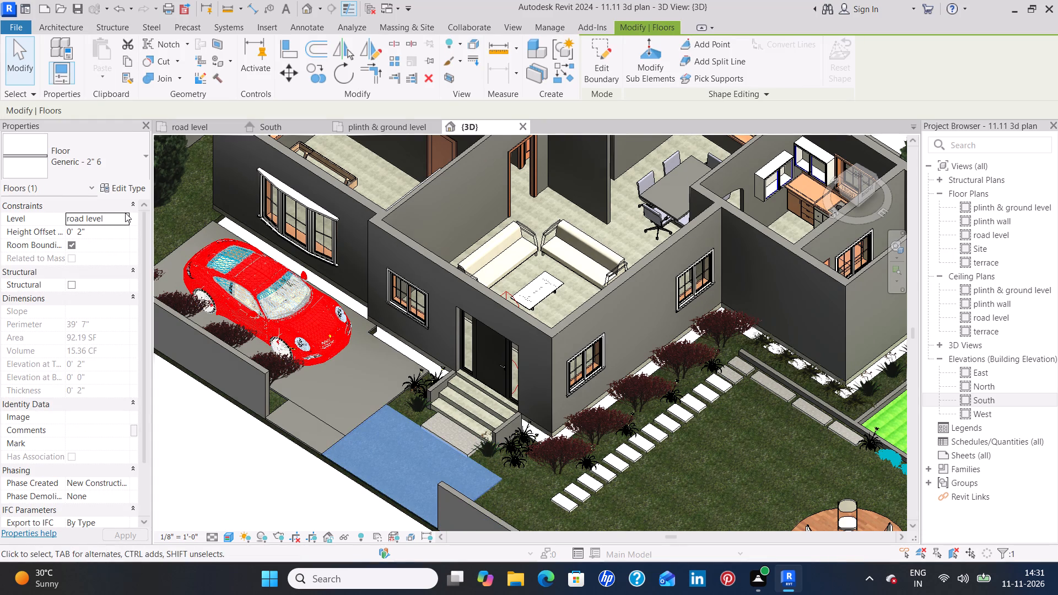
click(141, 186)
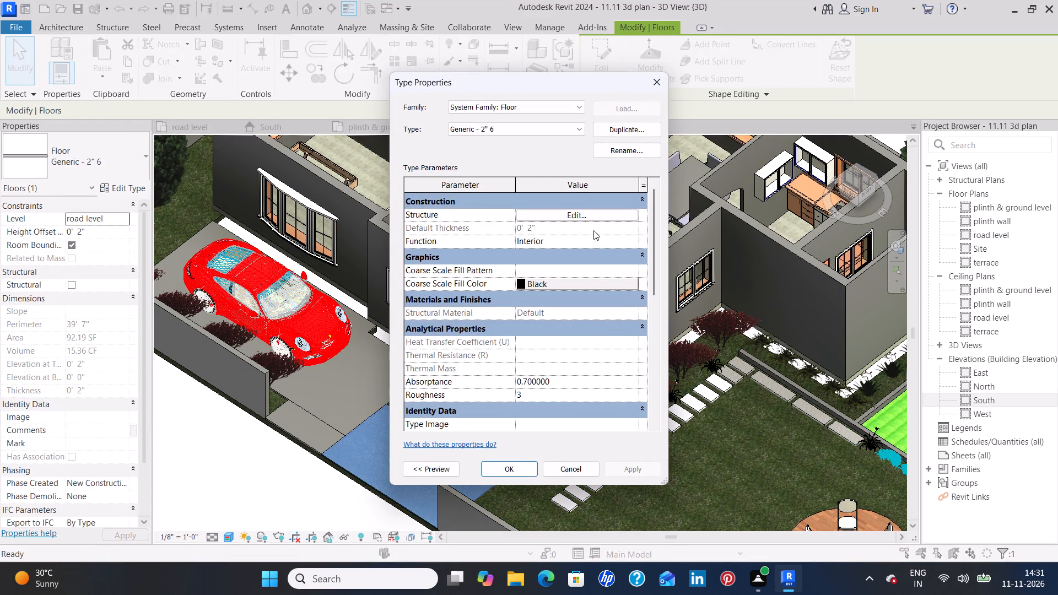
click(593, 219)
click(530, 227)
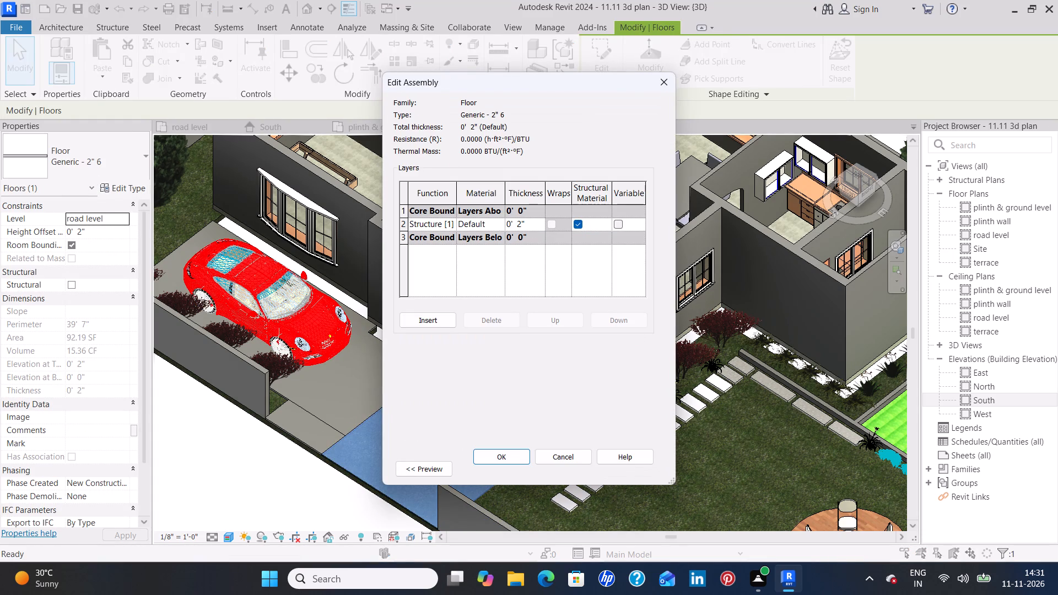
key(BackSpace)
key(BackSpace)
key(BackSpace)
key(BackSpace)
key(BackSpace)
key(BackSpace)
key(4)
key(shift+quotedbl)
key(Return)
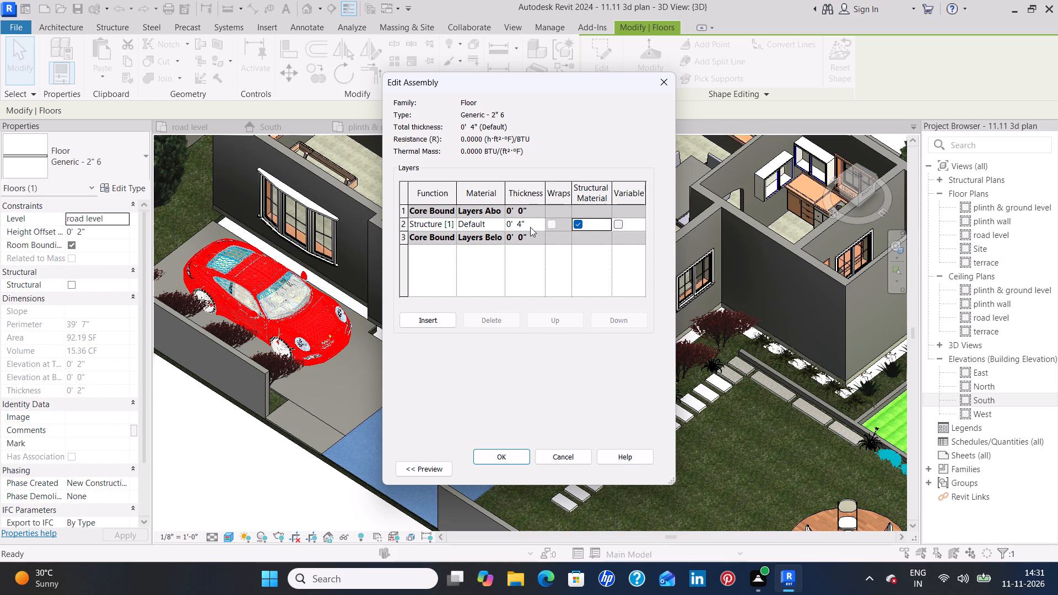
click(494, 454)
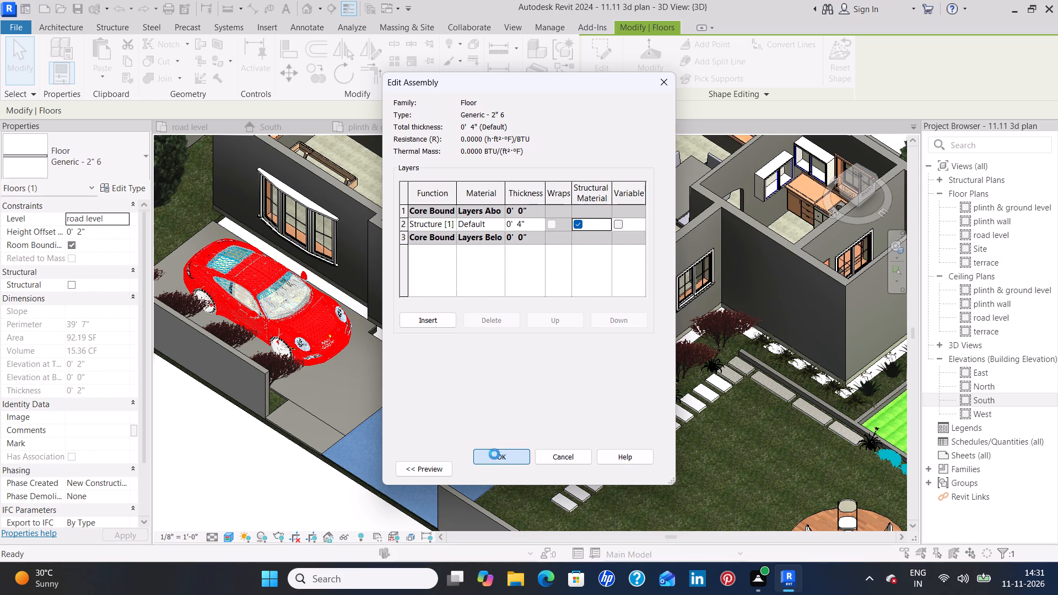
click(585, 330)
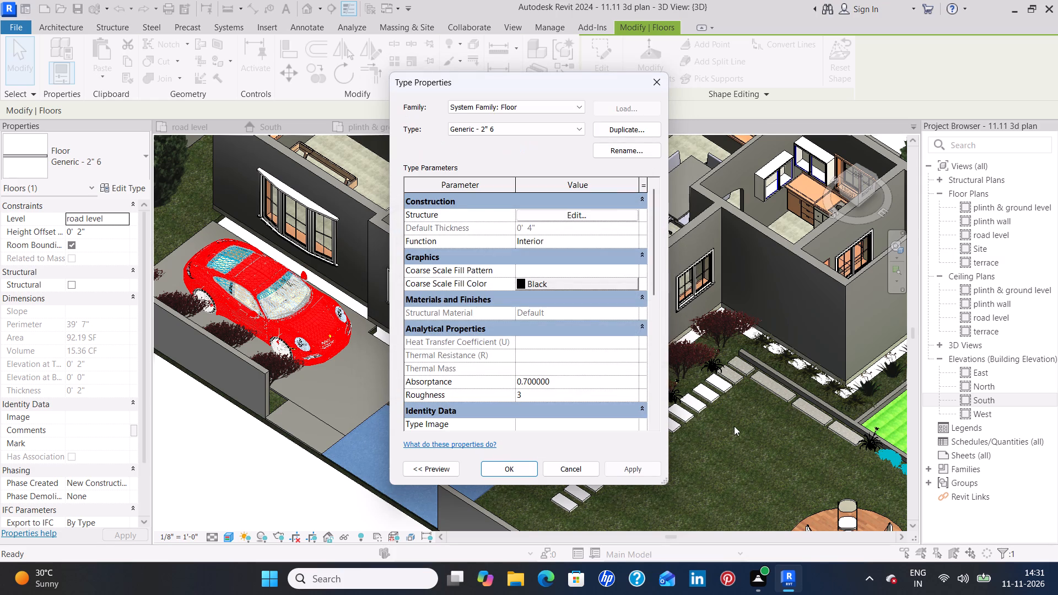
click(643, 467)
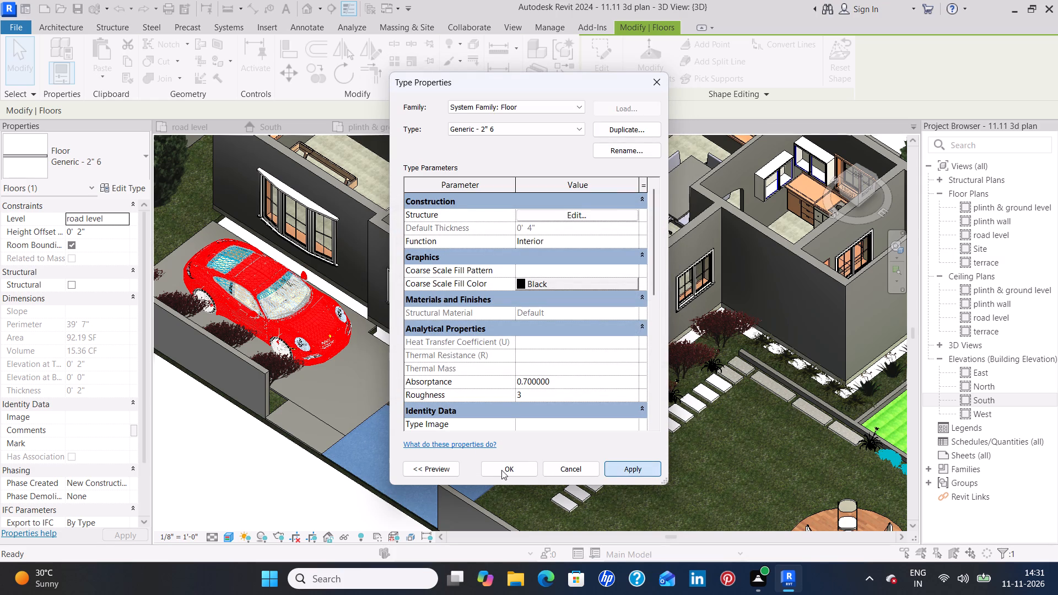
click(501, 470)
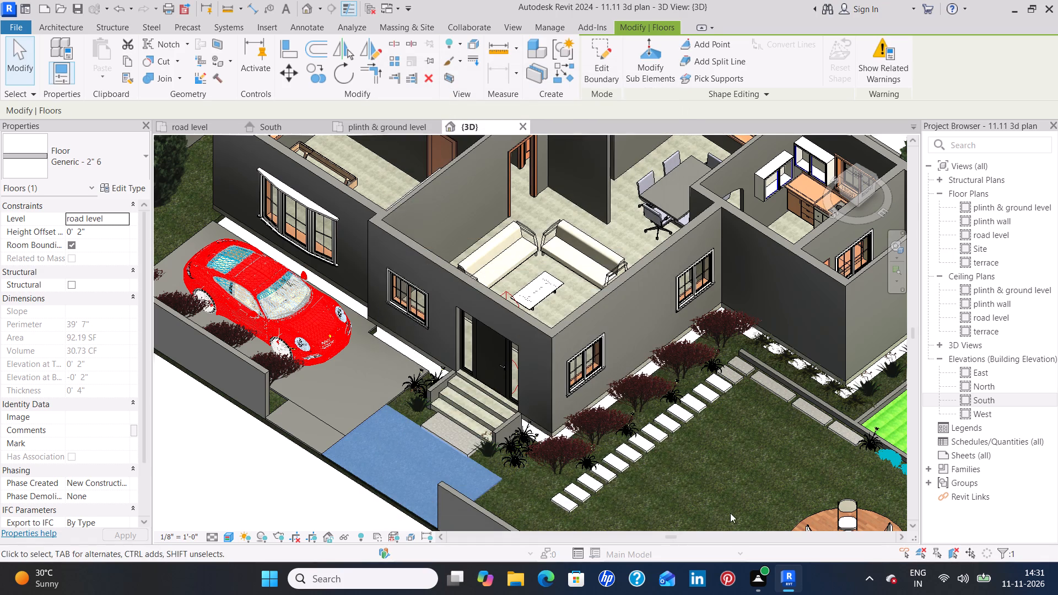
click(730, 513)
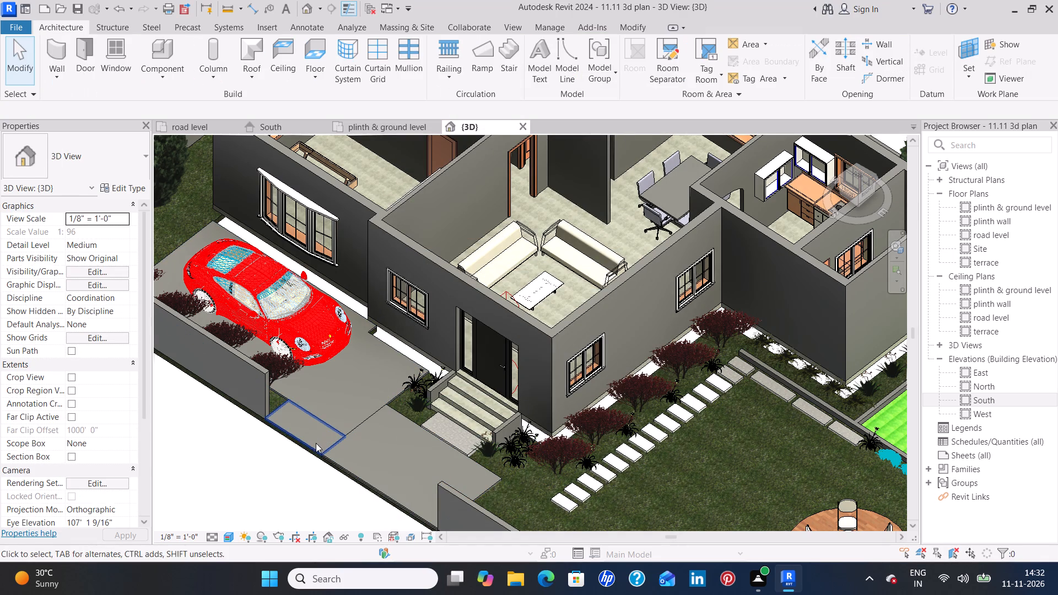
Set the structure layer thickness of floor type Generic - 2" 7, the small paving strip beside the boundary wall, to 4".
click(315, 444)
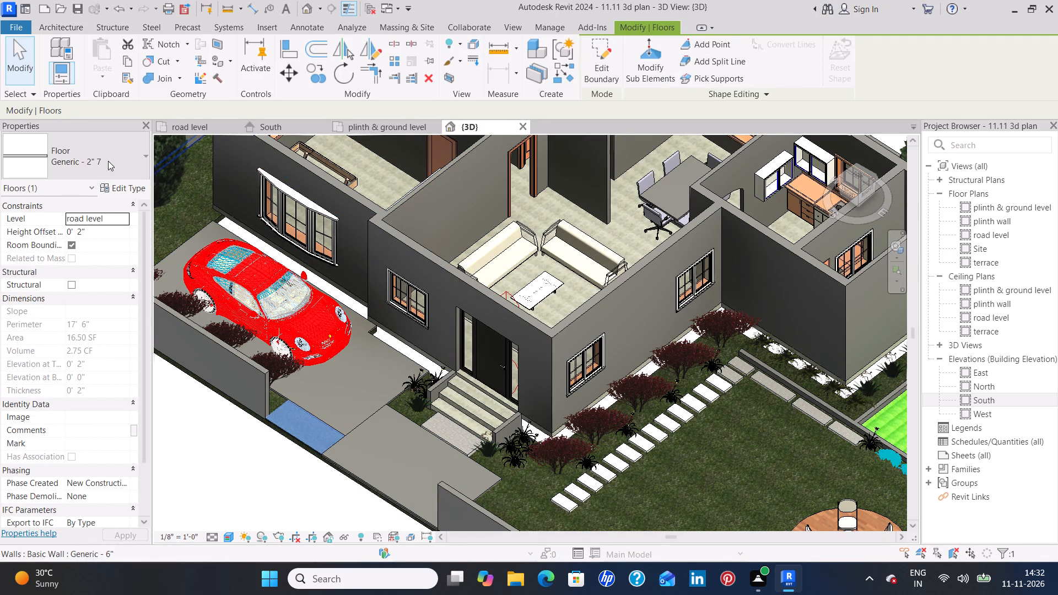
click(139, 184)
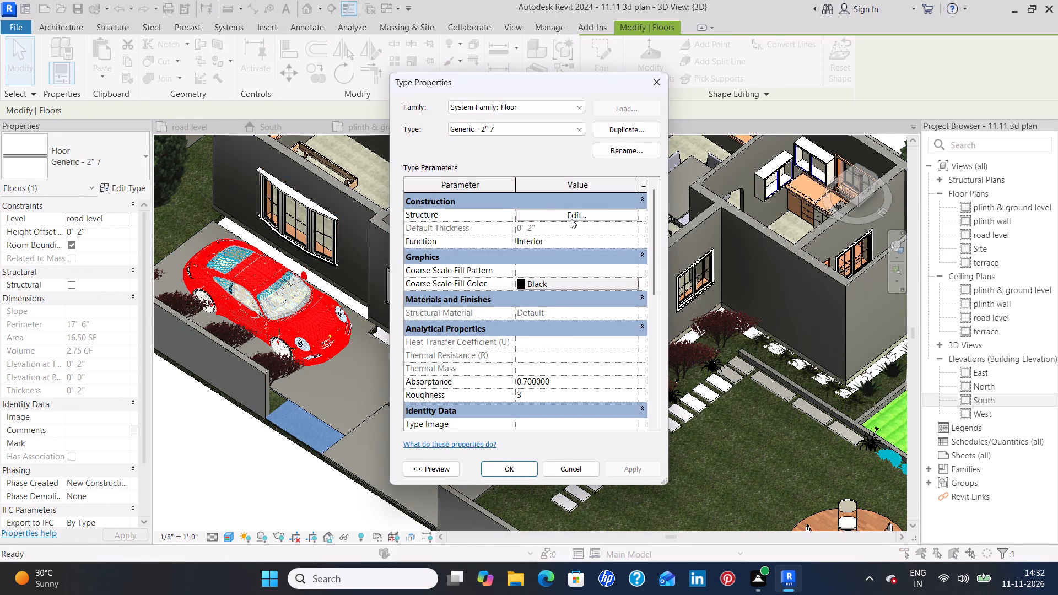
click(593, 214)
click(535, 223)
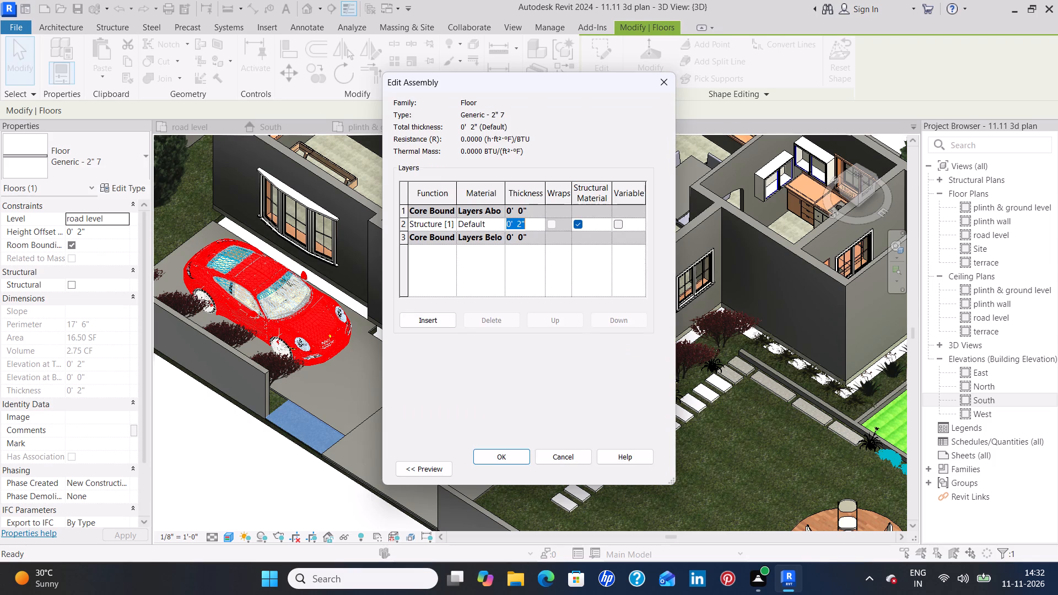
key(BackSpace)
text(4")
key(Return)
click(505, 459)
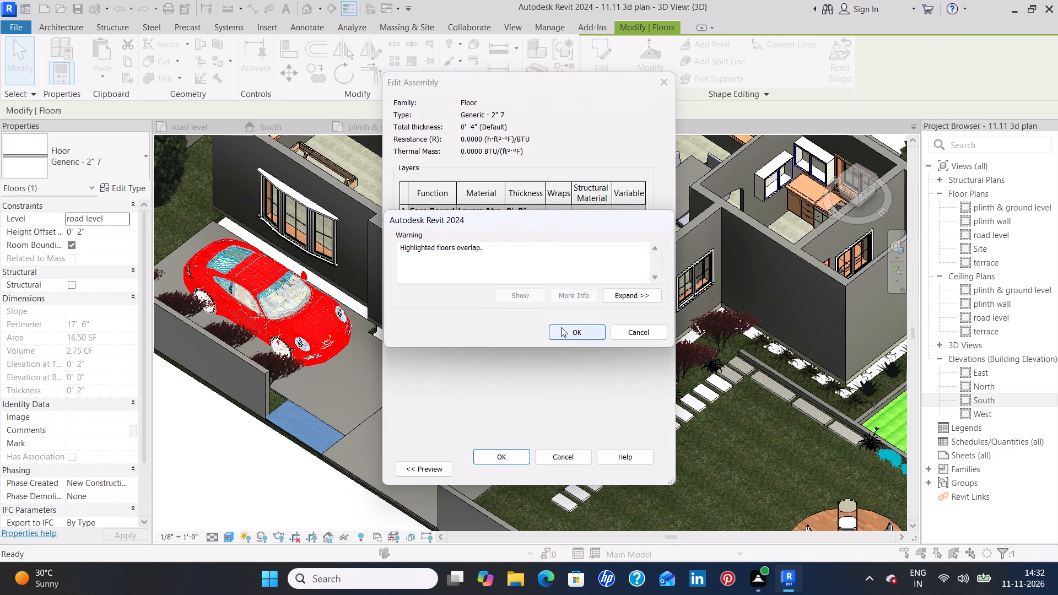
click(561, 327)
click(628, 464)
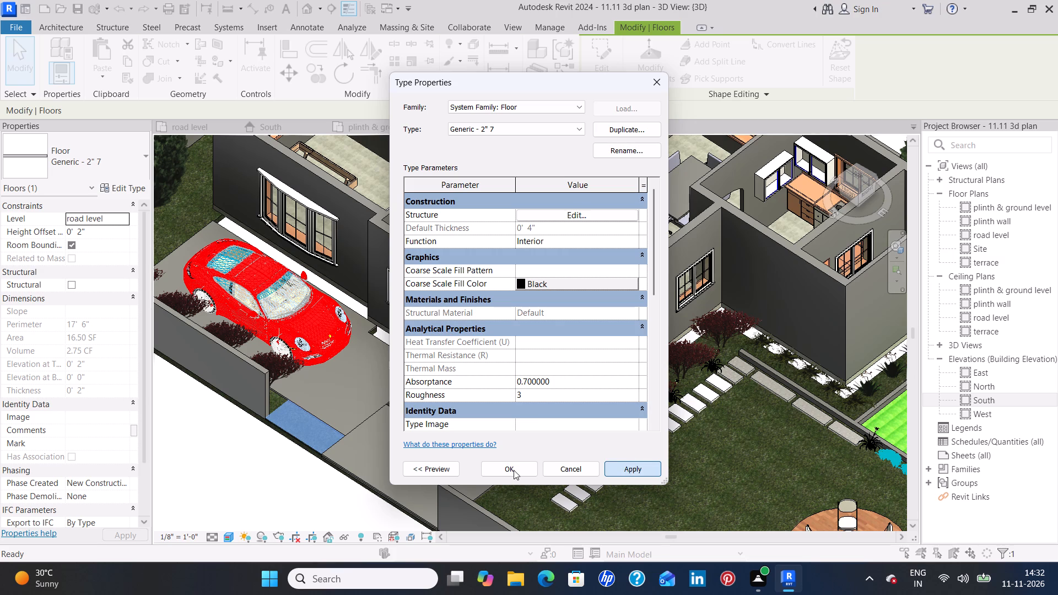
click(514, 470)
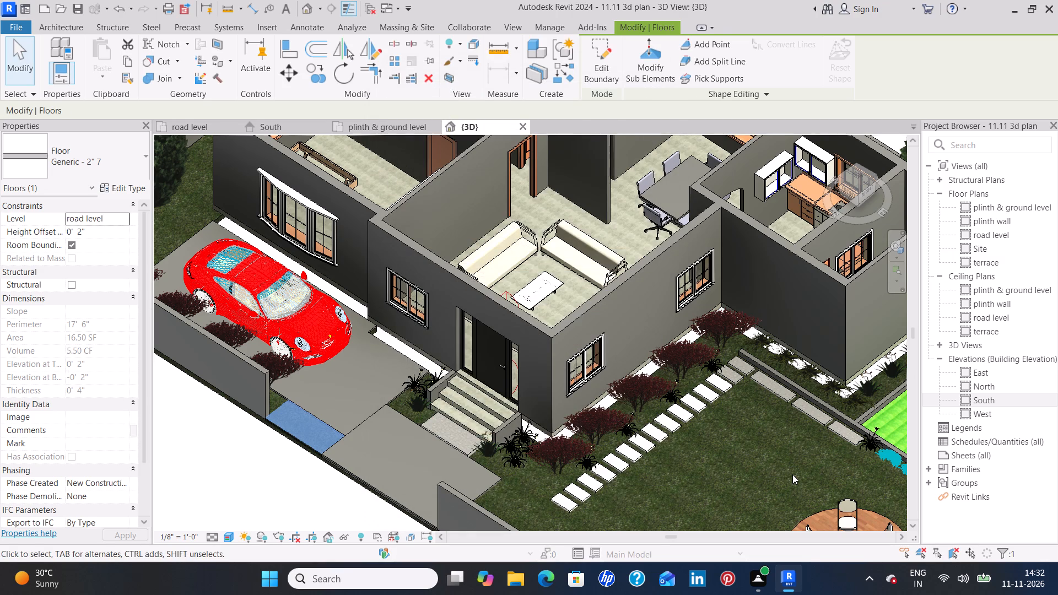
click(792, 474)
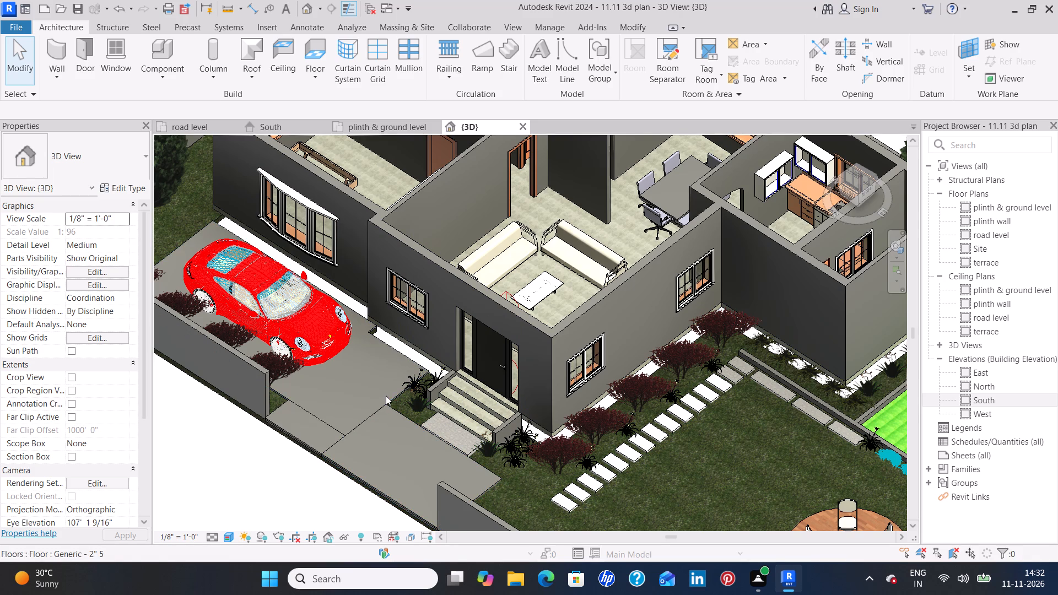
Set the structure layer thickness of floor type Generic - 2" 5, the driveway paving under the car, to 4".
click(393, 396)
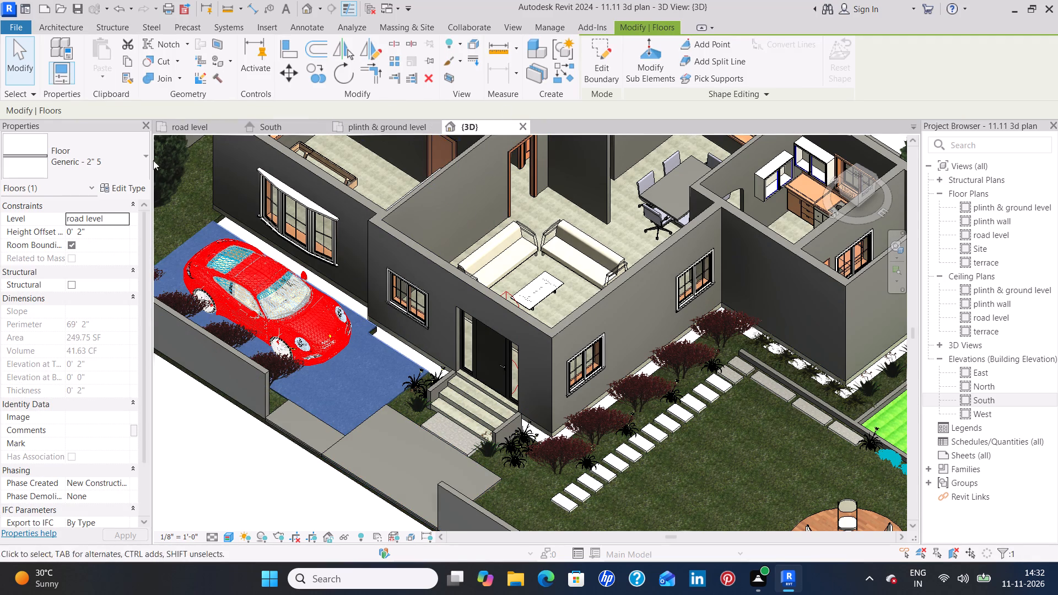
click(130, 190)
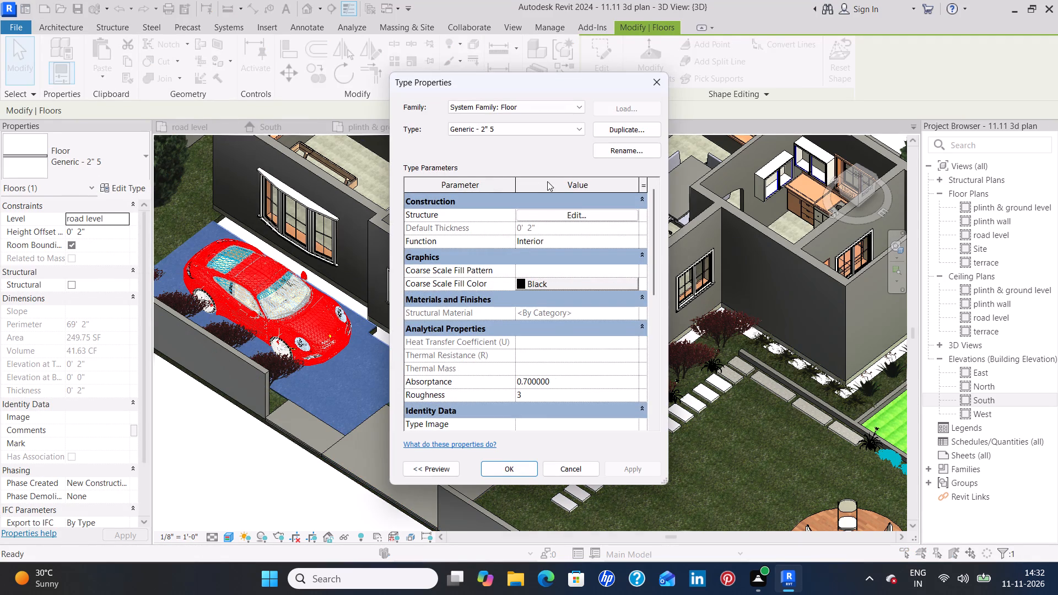
click(580, 217)
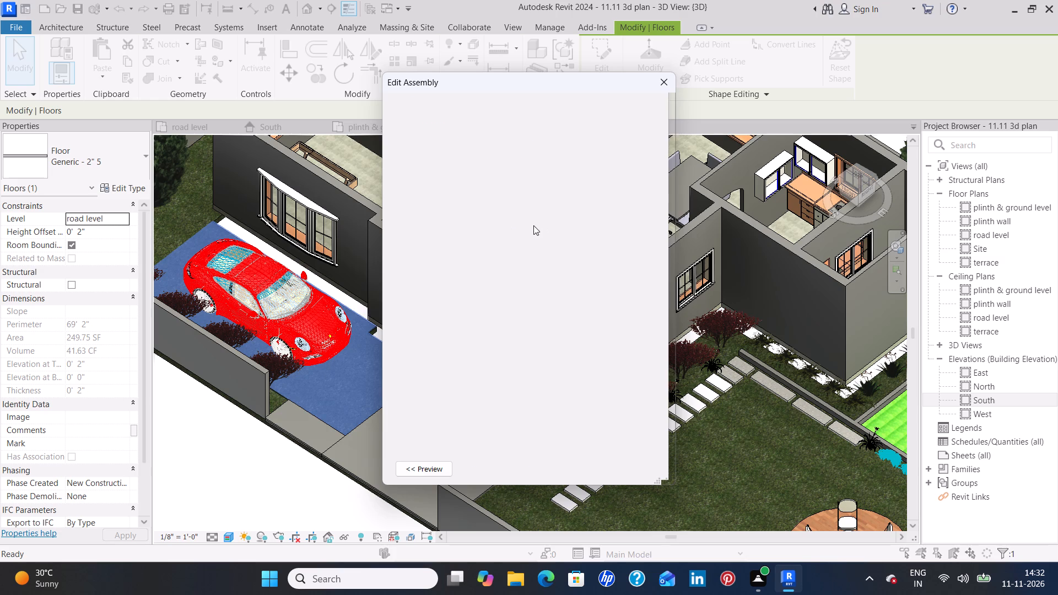
click(533, 225)
key(BackSpace)
text(4")
key(Return)
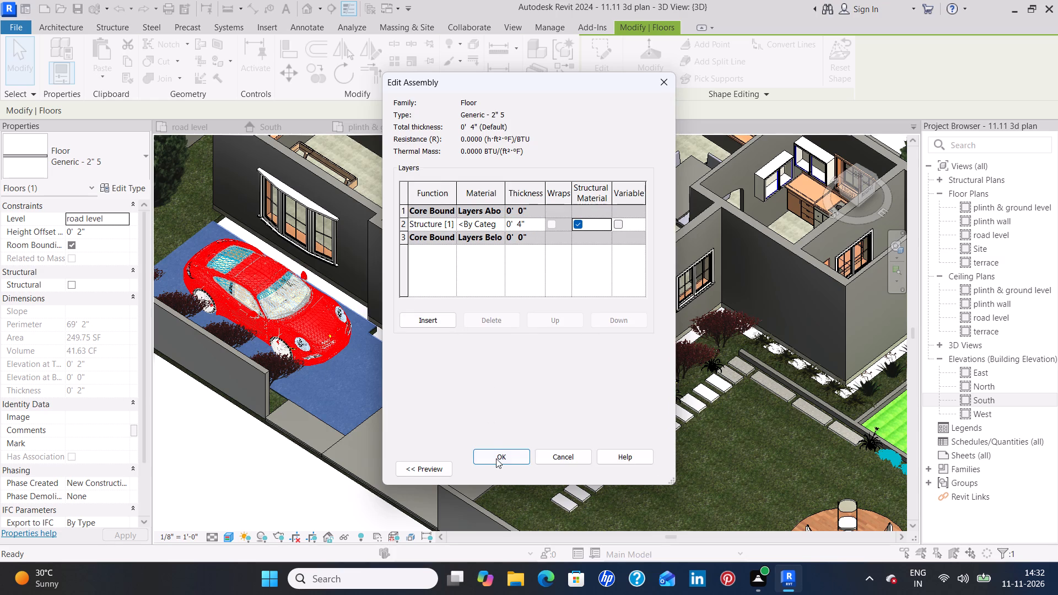
click(497, 461)
click(589, 326)
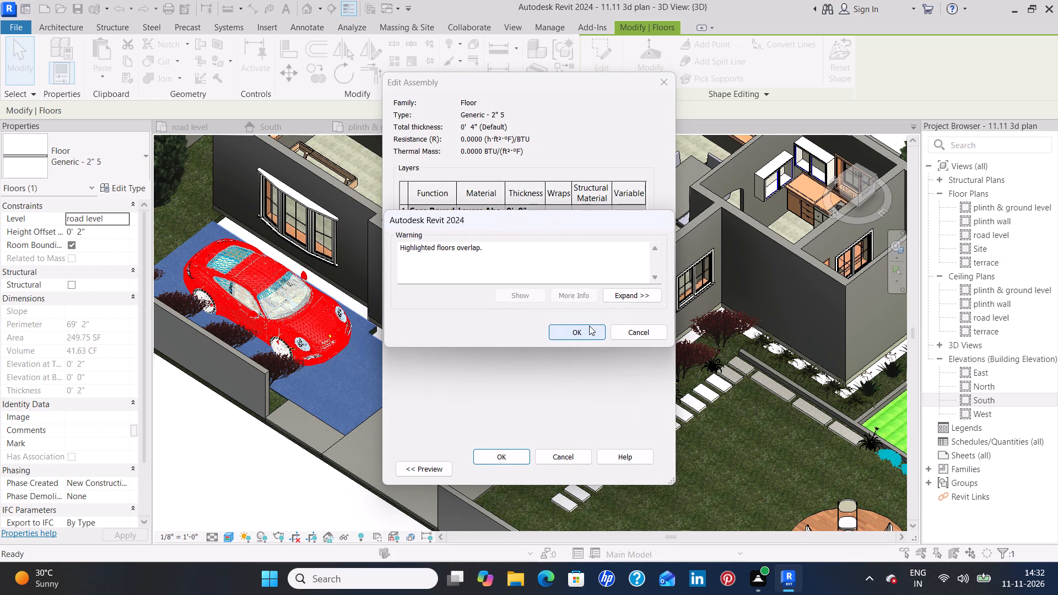
click(631, 470)
click(516, 469)
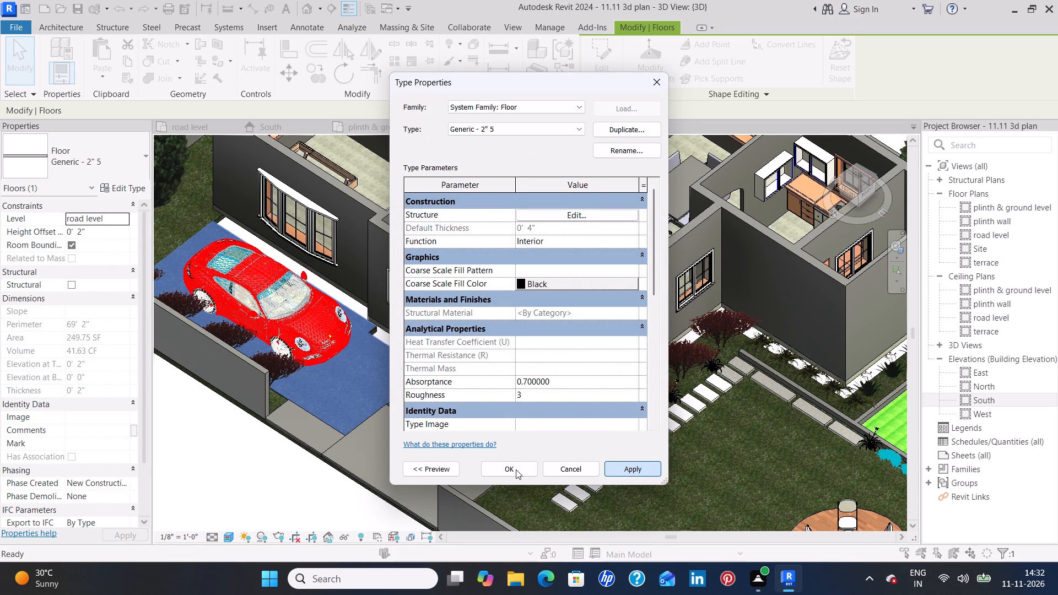
click(718, 489)
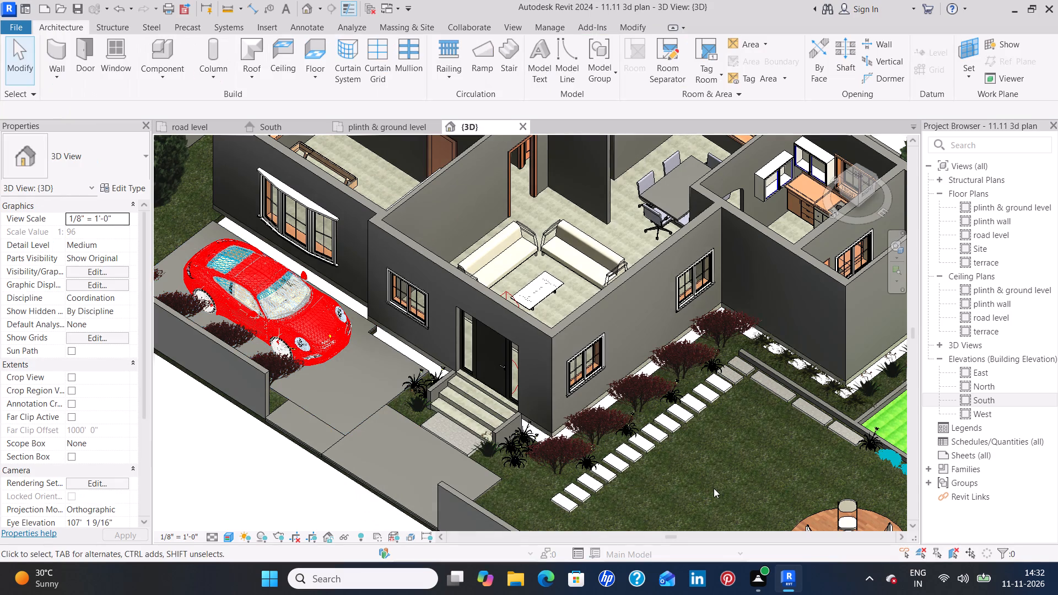
Set the structure layer thickness of floor type Generic - 6" 5, the round wood-plank patio under the outdoor dining set, to 8".
scroll(719, 484, down, 2)
middle_drag(719, 479, 631, 368)
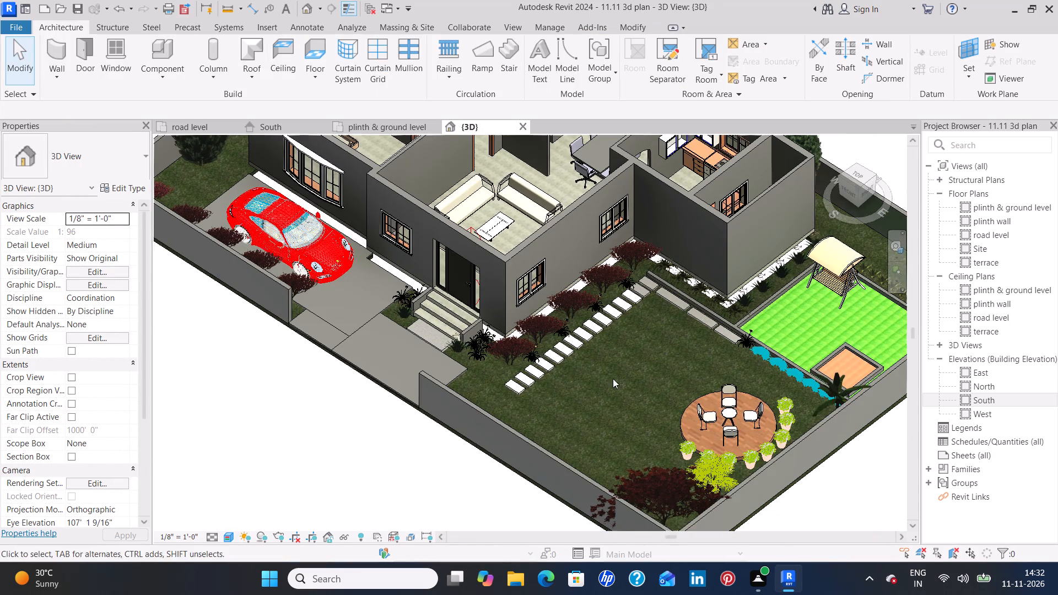
click(684, 430)
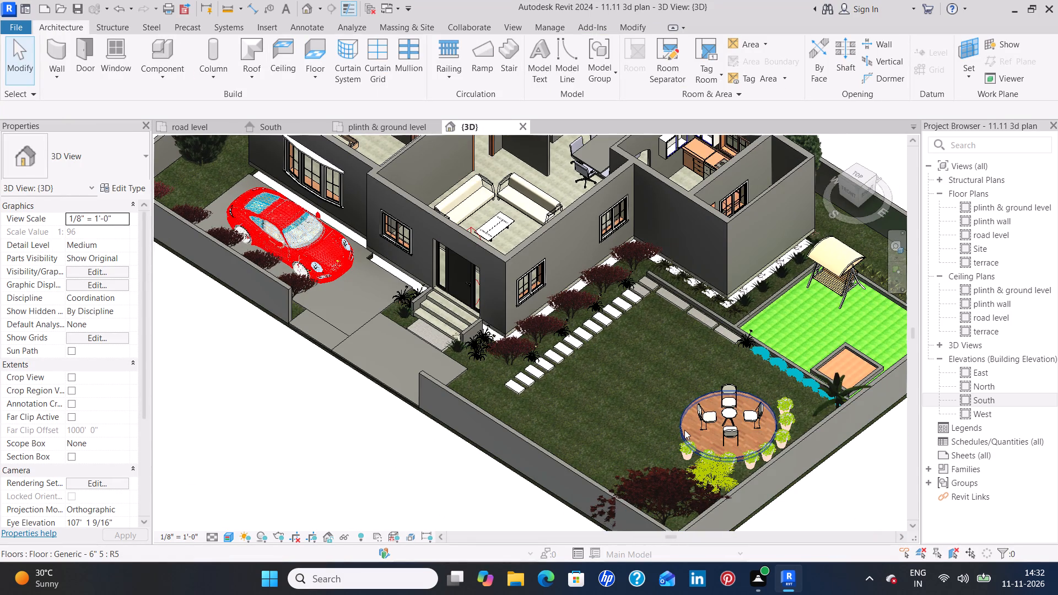
click(122, 185)
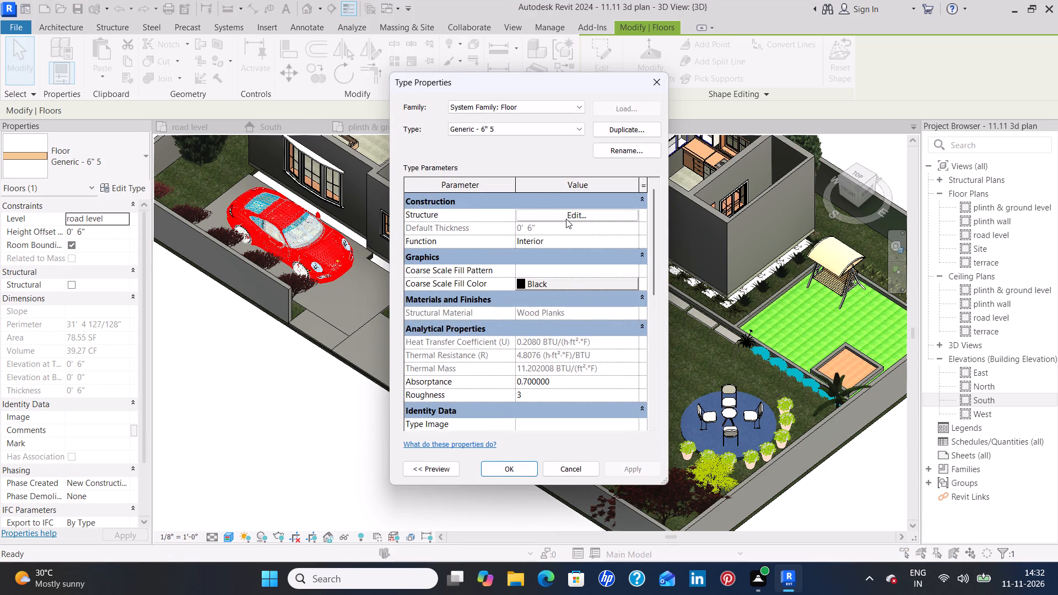
click(566, 218)
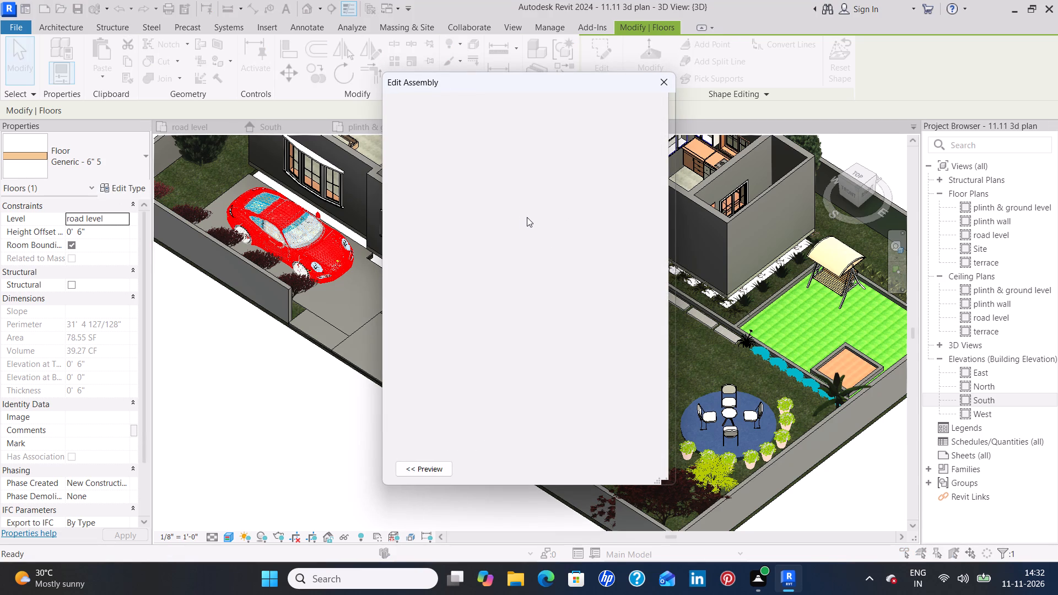
click(531, 222)
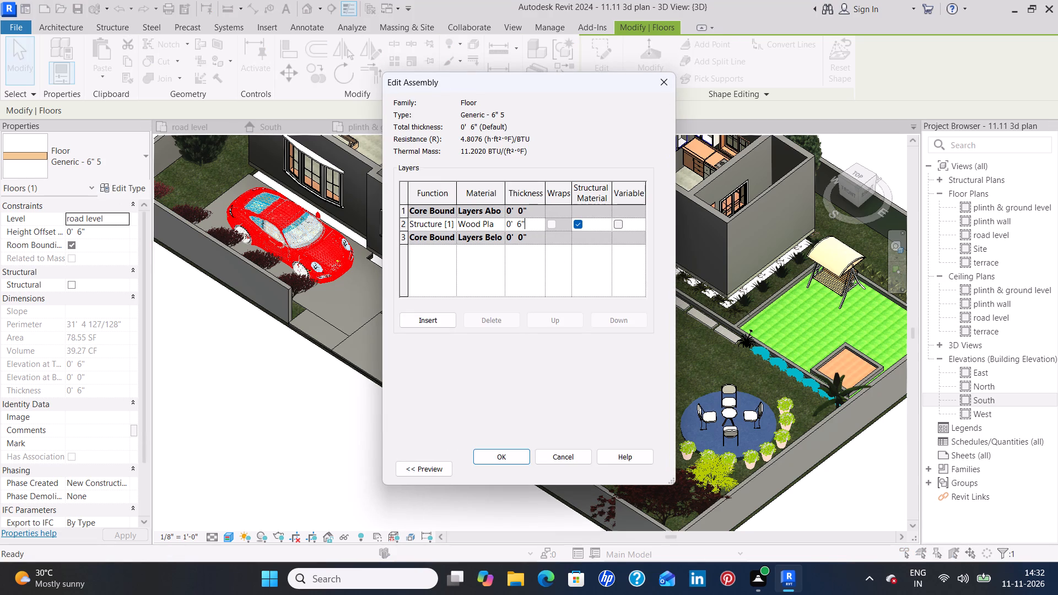
key(BackSpace)
key(BackSpace)
key(BackSpace)
key(BackSpace)
key(BackSpace)
key(BackSpace)
text(8")
key(Return)
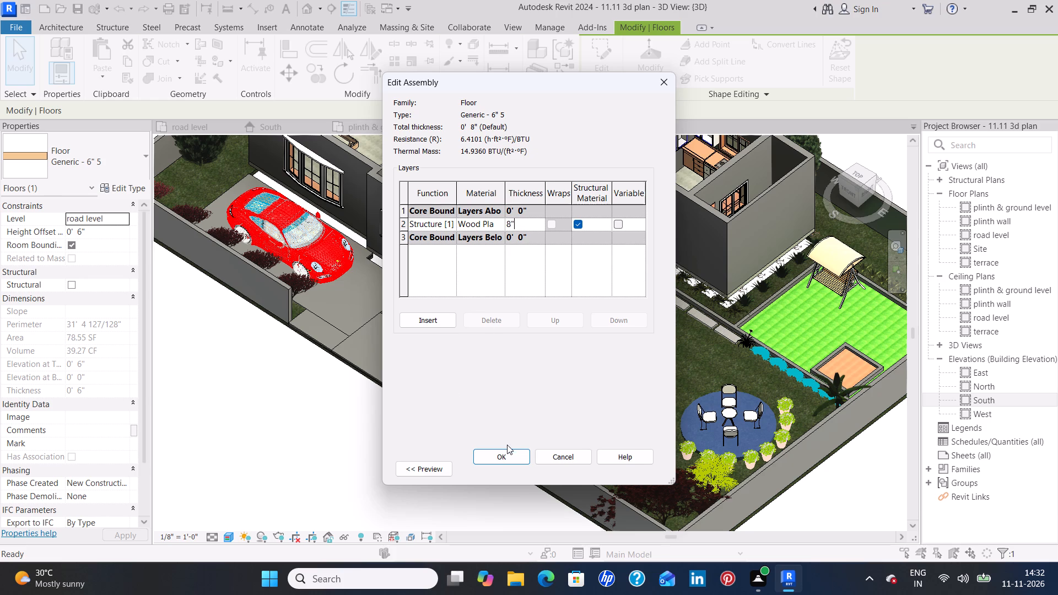
click(494, 456)
click(581, 327)
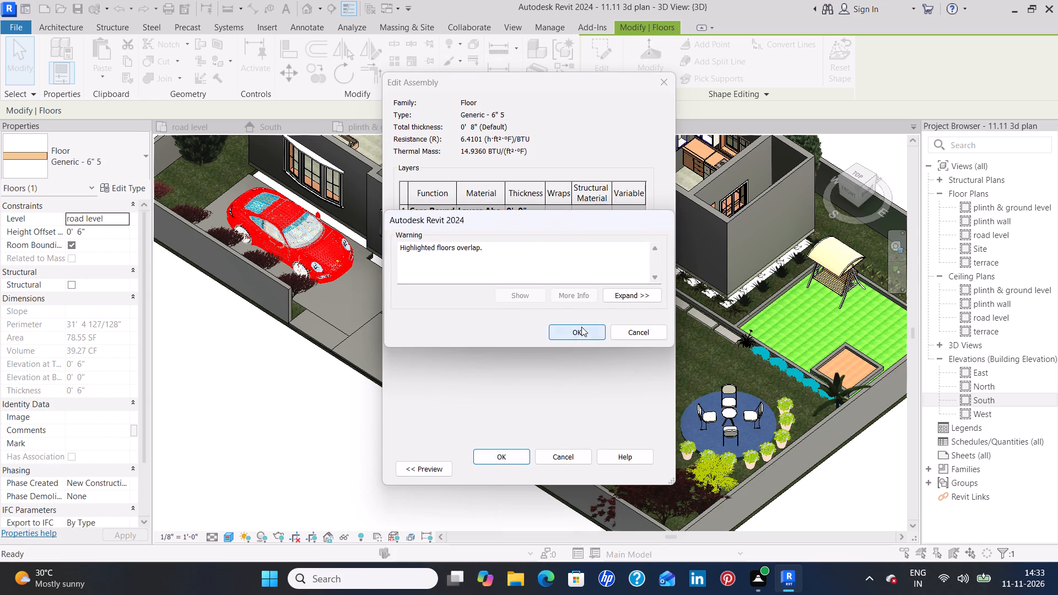
click(631, 468)
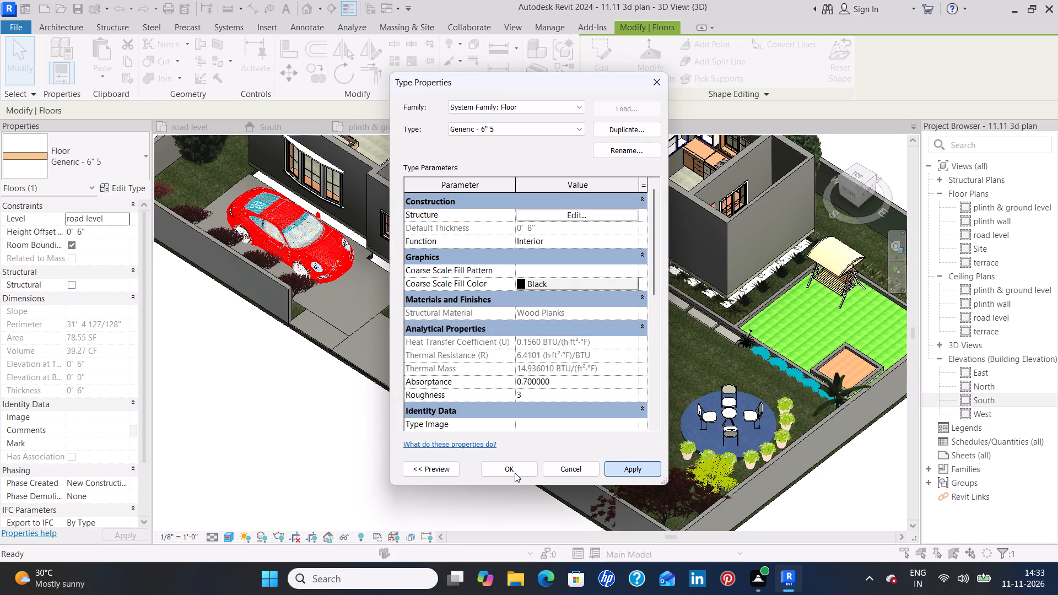
click(515, 473)
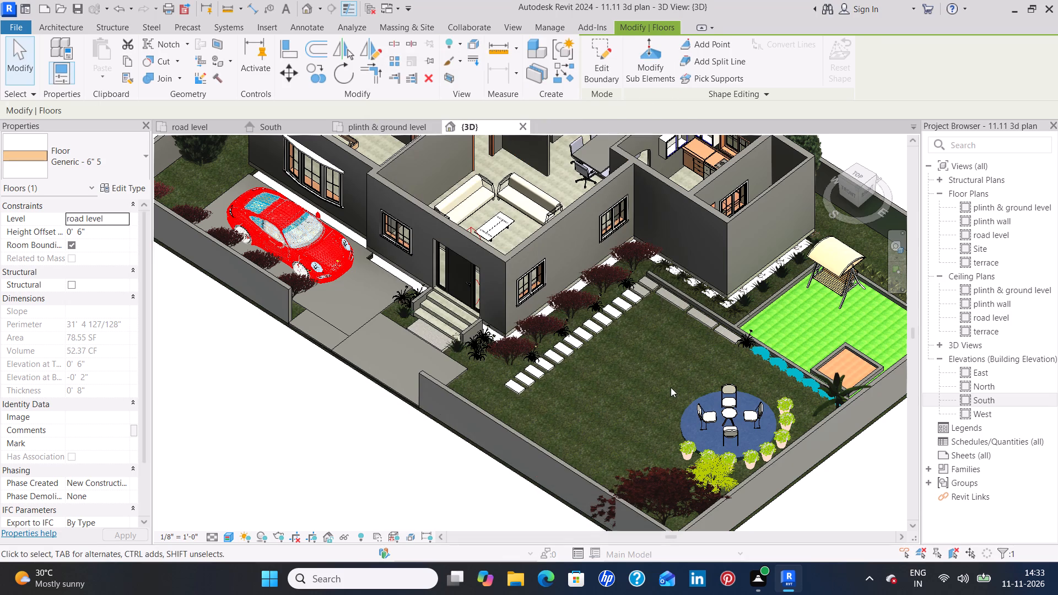
click(668, 389)
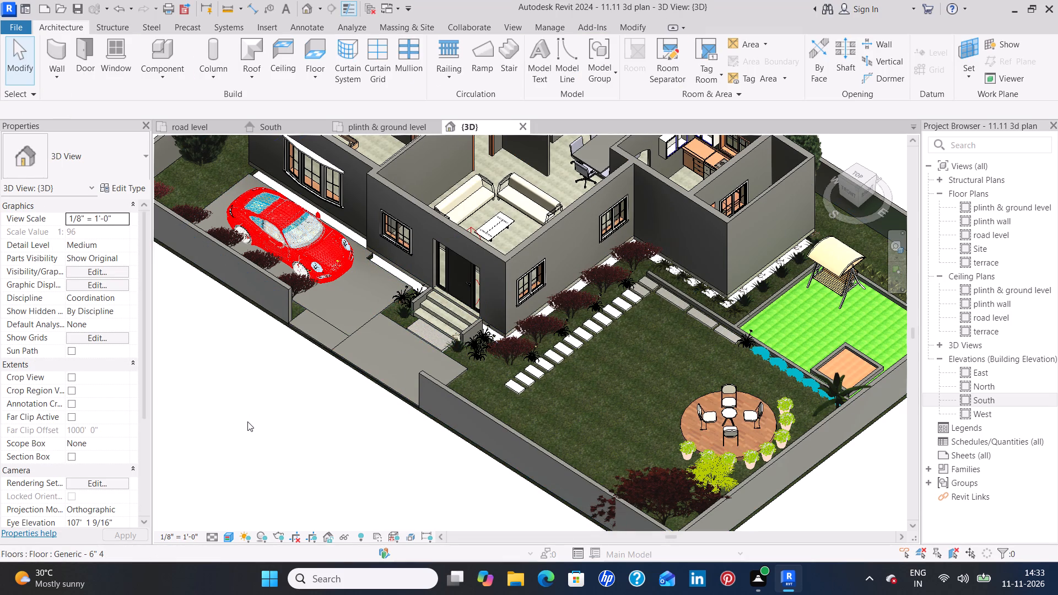
Examine the compound from other sides in 3D and the entrance floors and steps in the South elevation.
scroll(247, 423, down, 2)
shift+middle_drag(252, 429, 460, 421)
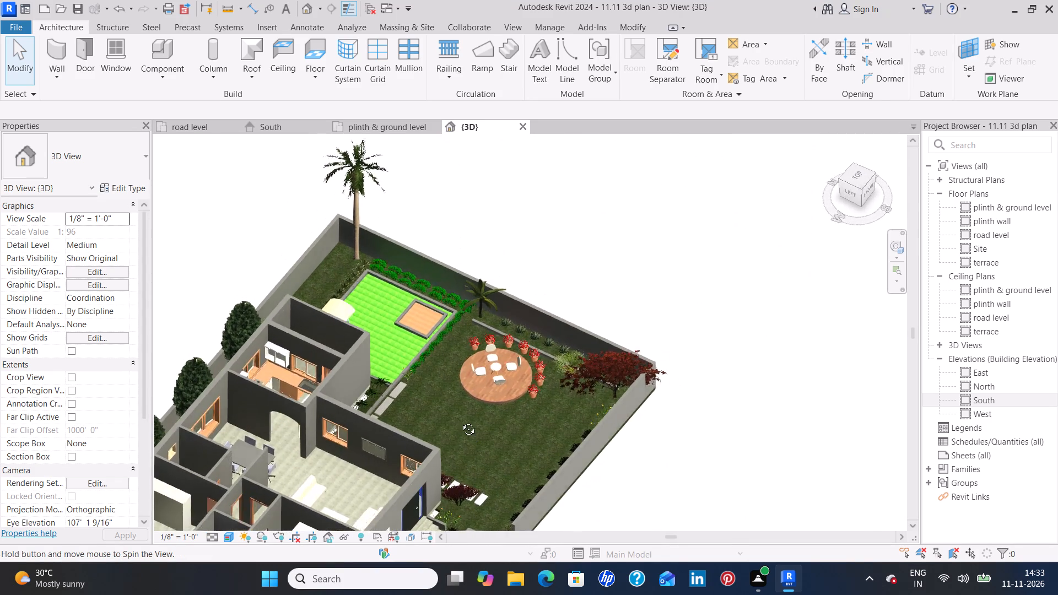
shift+middle_drag(460, 421, 404, 415)
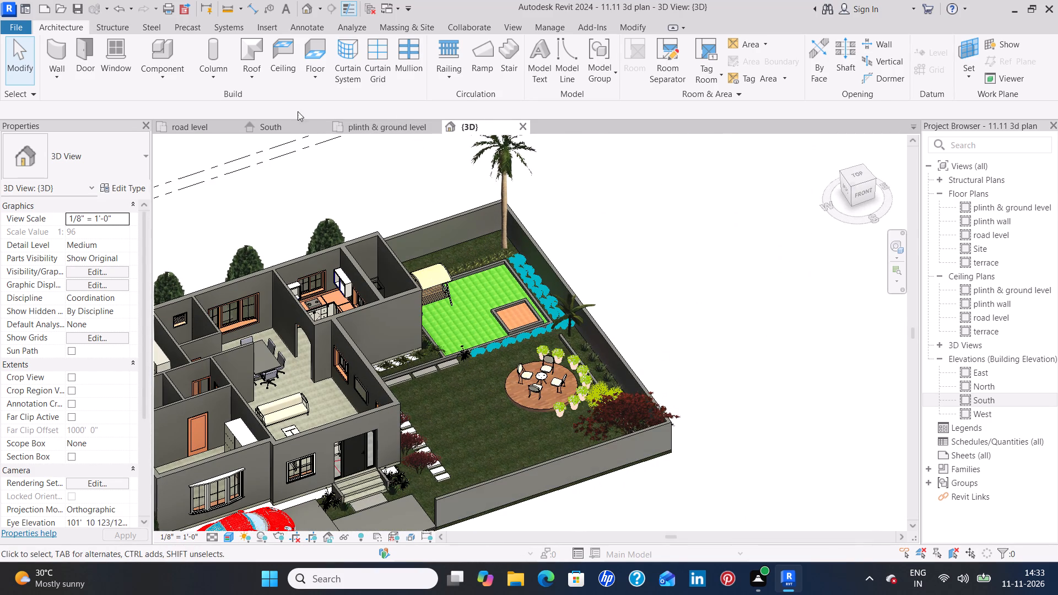
click(269, 122)
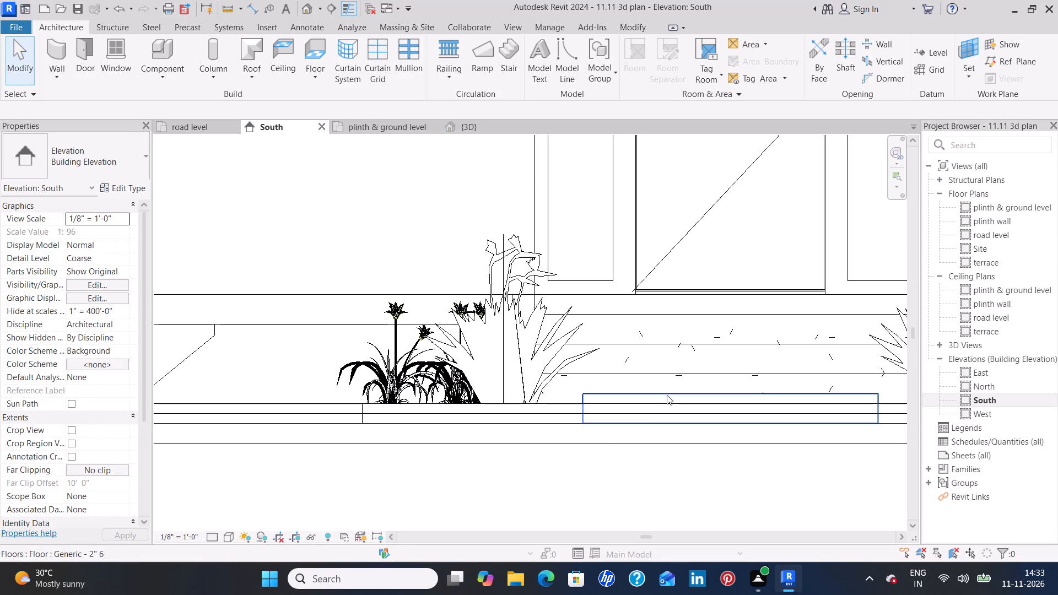
scroll(667, 399, down, 6)
middle_drag(698, 438, 635, 448)
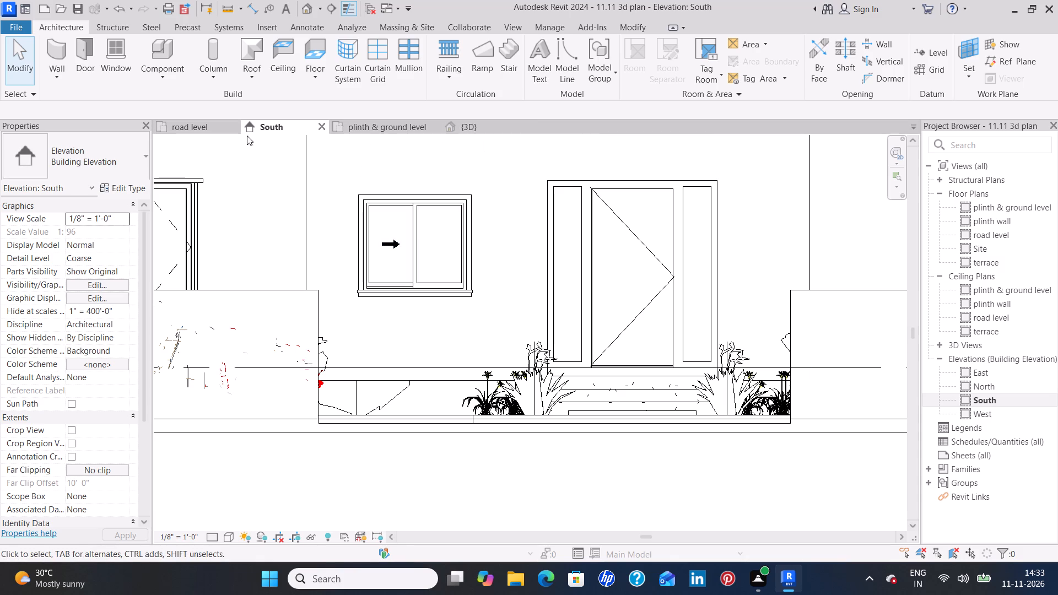
Set the Base Constraint of all the house's exterior and interior basic walls, excluding the bathroom curtain wall, to road level.
click(384, 132)
scroll(481, 260, down, 2)
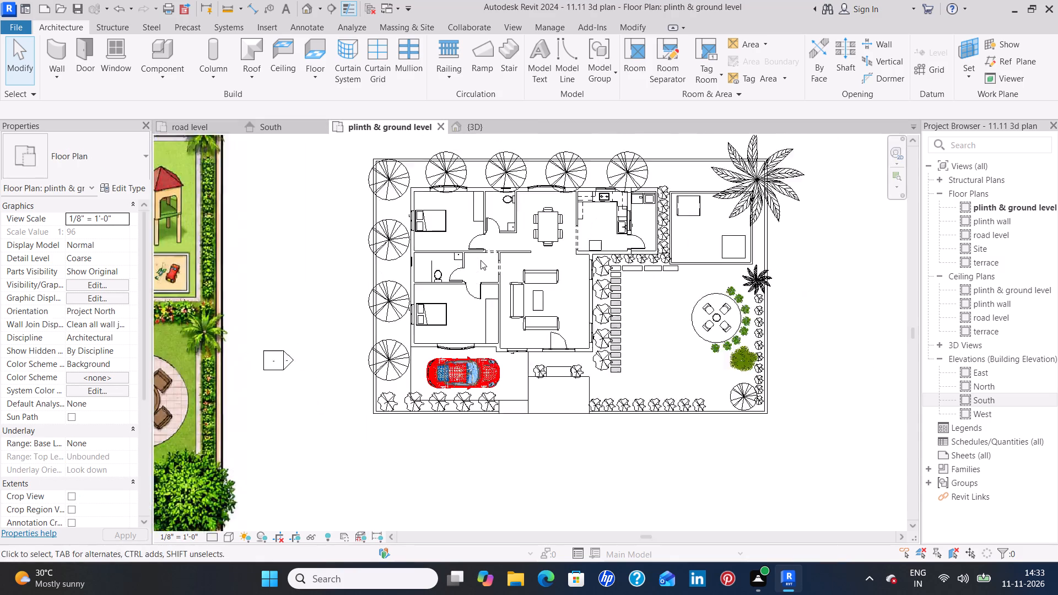
scroll(481, 260, down, 1)
scroll(469, 282, up, 8)
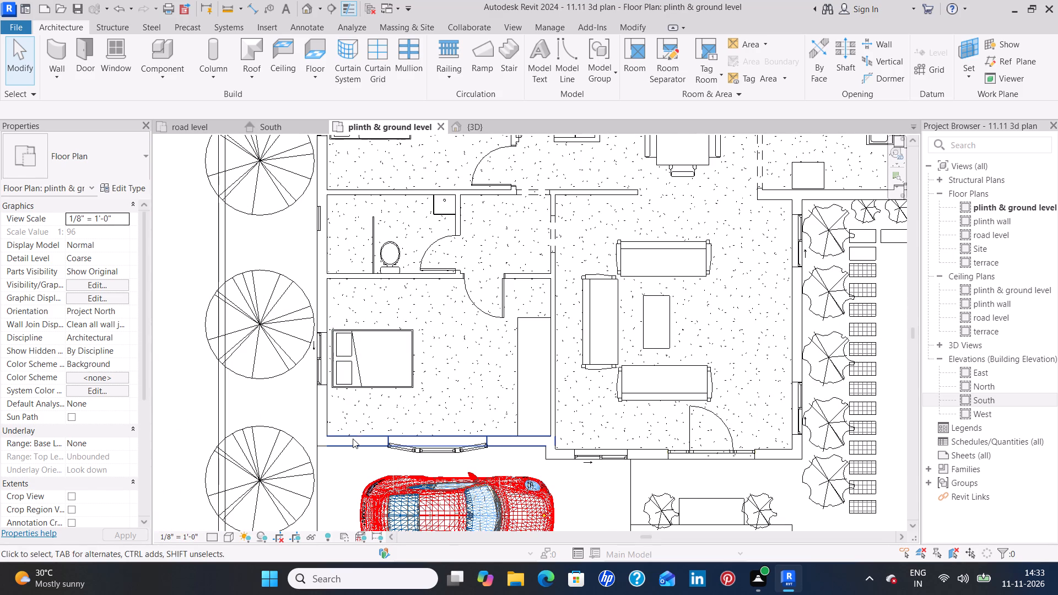
click(353, 439)
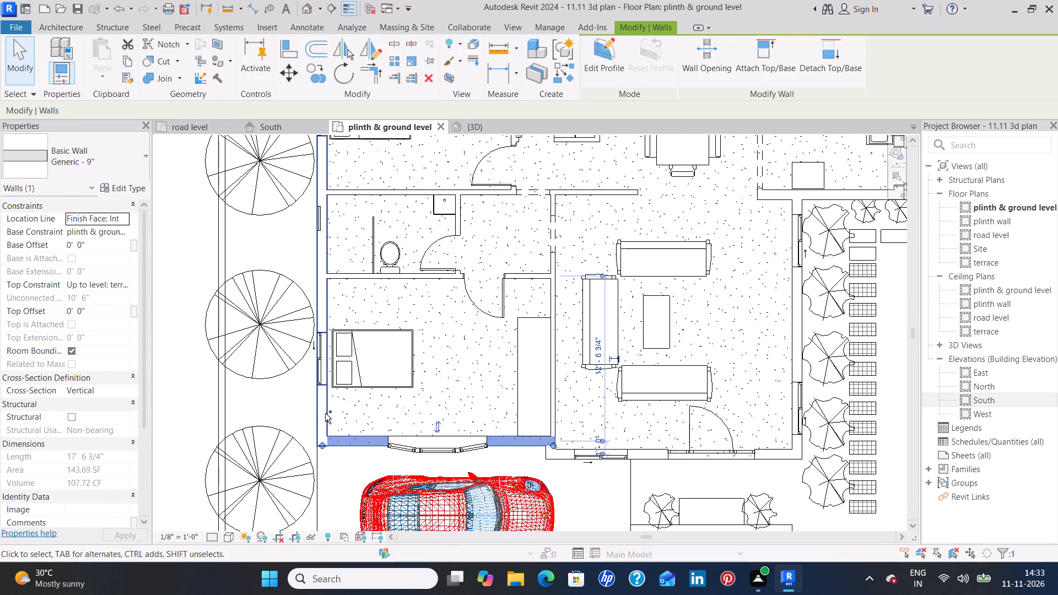
ctrl+click(325, 413)
ctrl+click(341, 271)
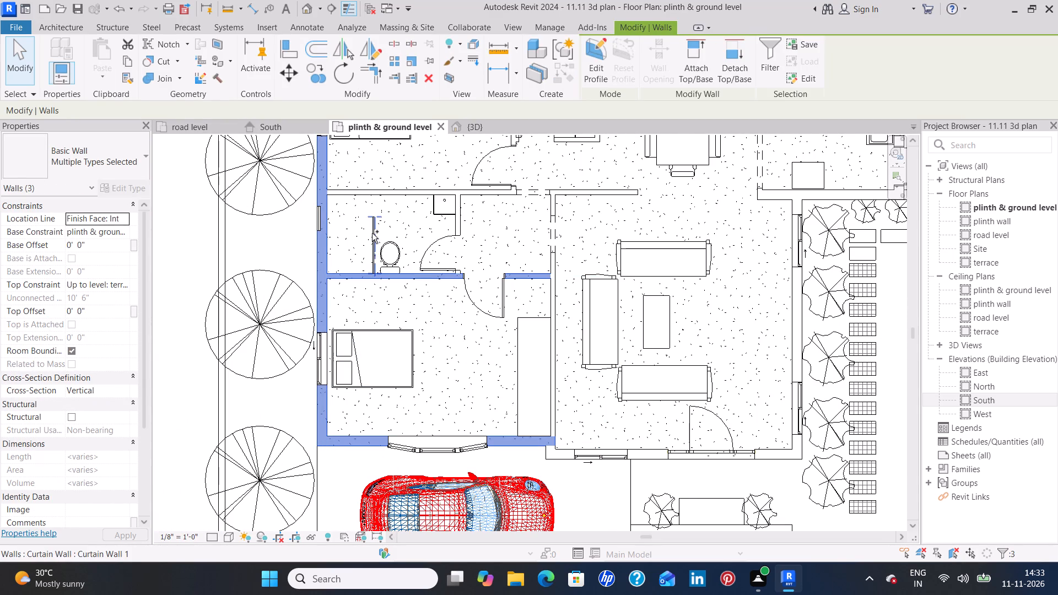
ctrl+click(372, 233)
ctrl+click(395, 195)
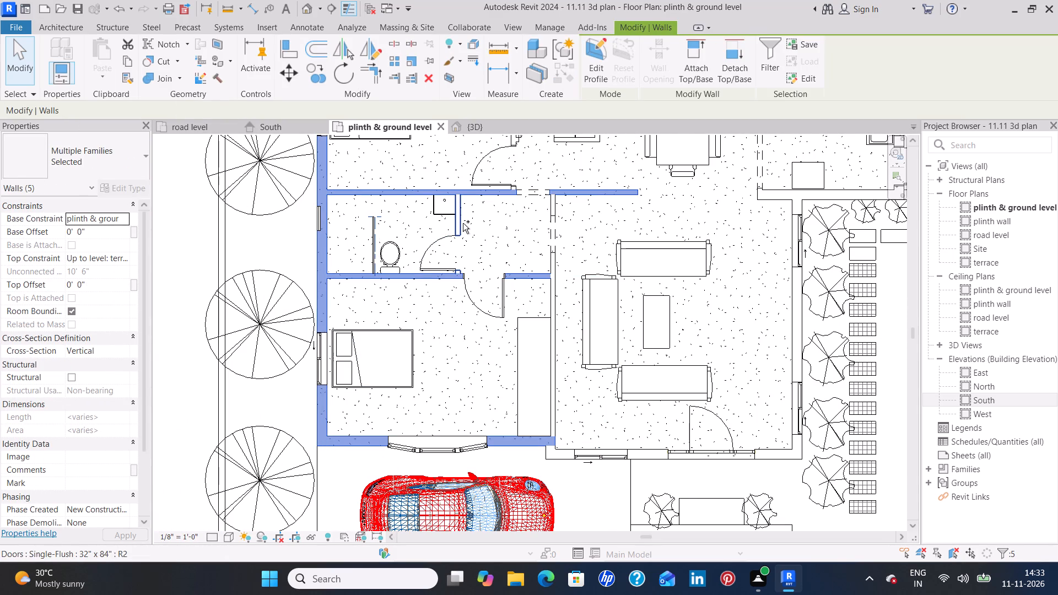
ctrl+click(463, 223)
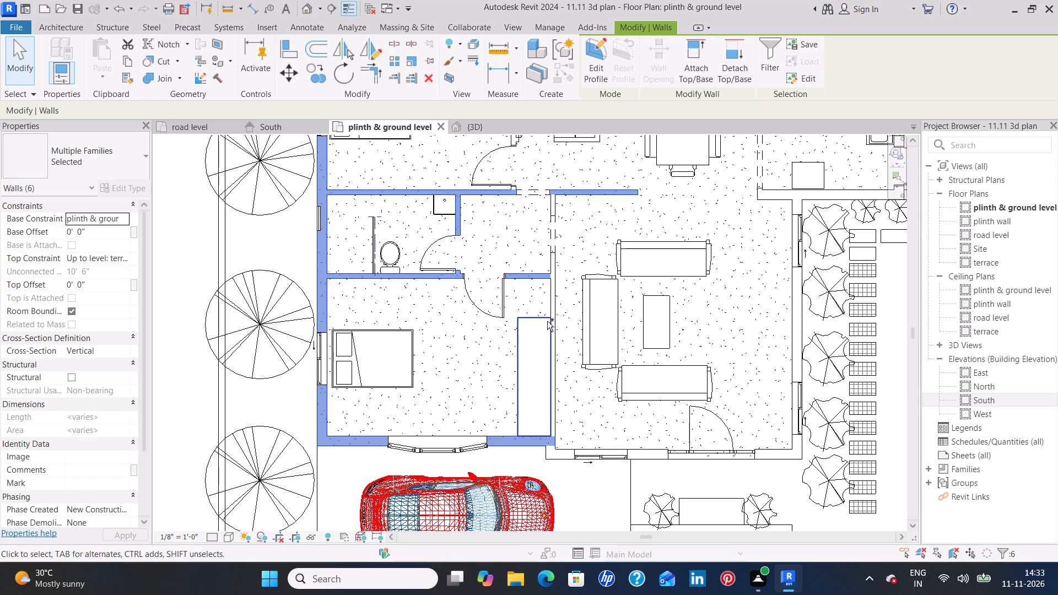
ctrl+click(552, 302)
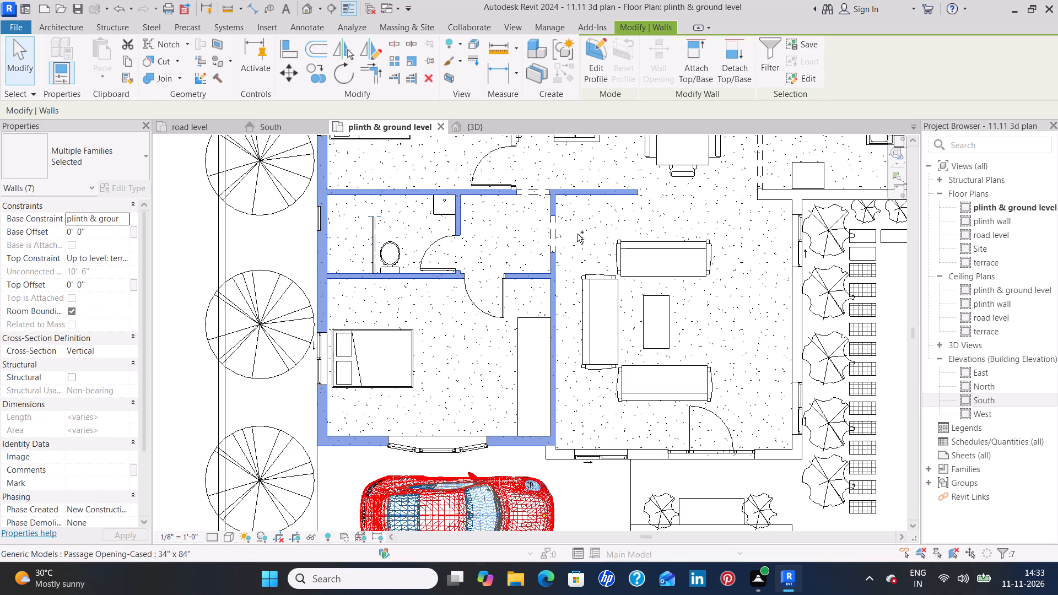
shift+click(374, 232)
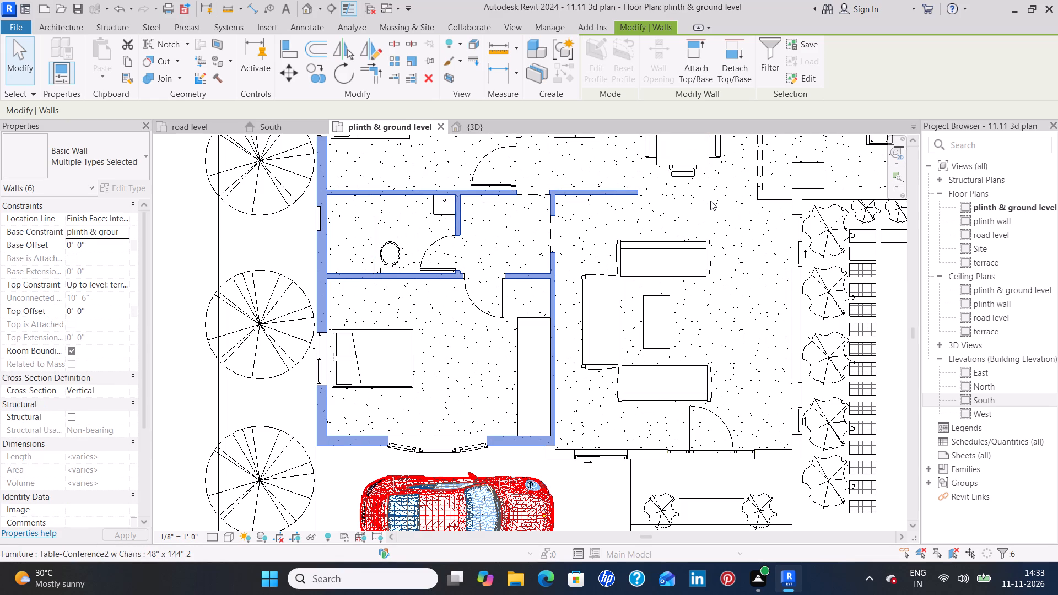
ctrl+click(543, 456)
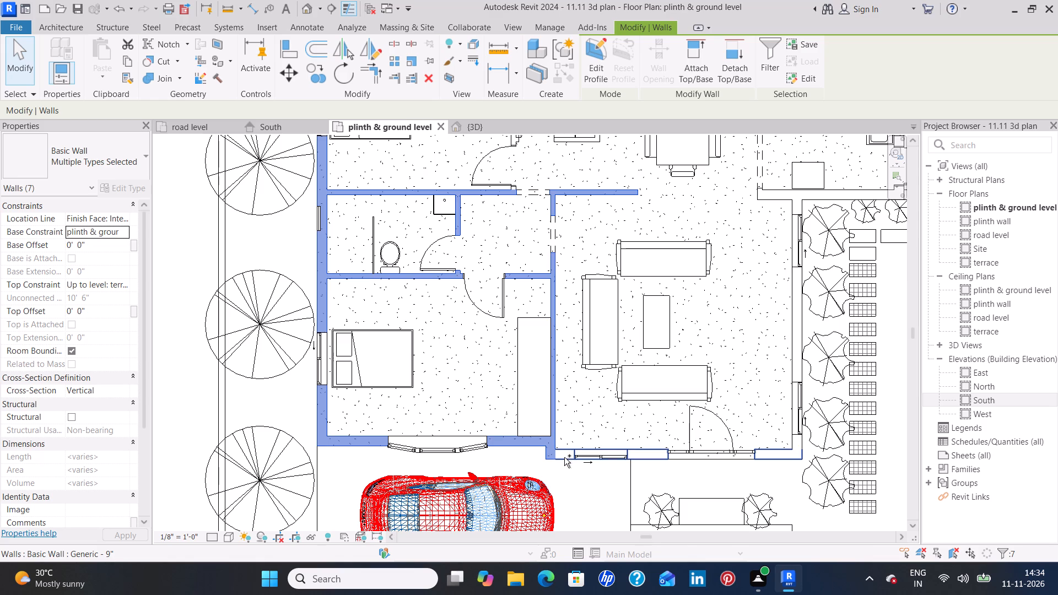
ctrl+click(564, 457)
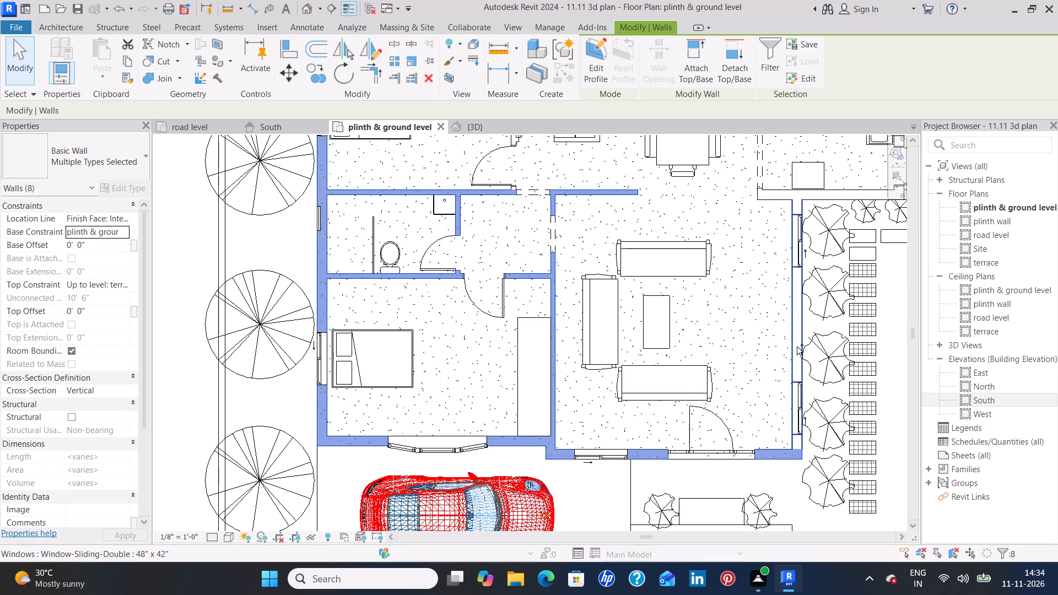
ctrl+click(797, 347)
ctrl+click(762, 201)
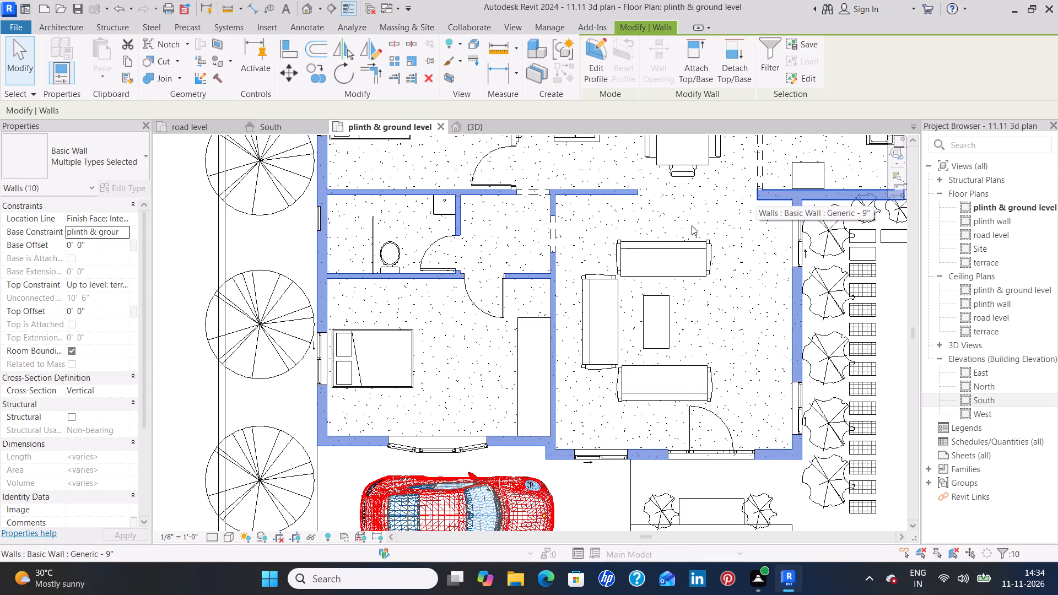
middle_drag(656, 225, 527, 432)
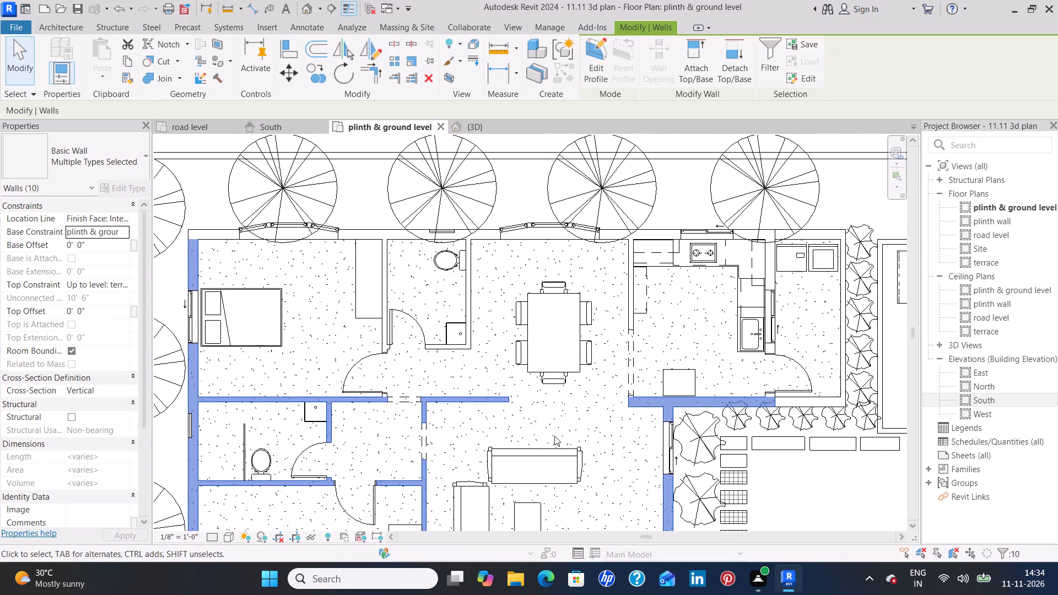
ctrl+click(817, 405)
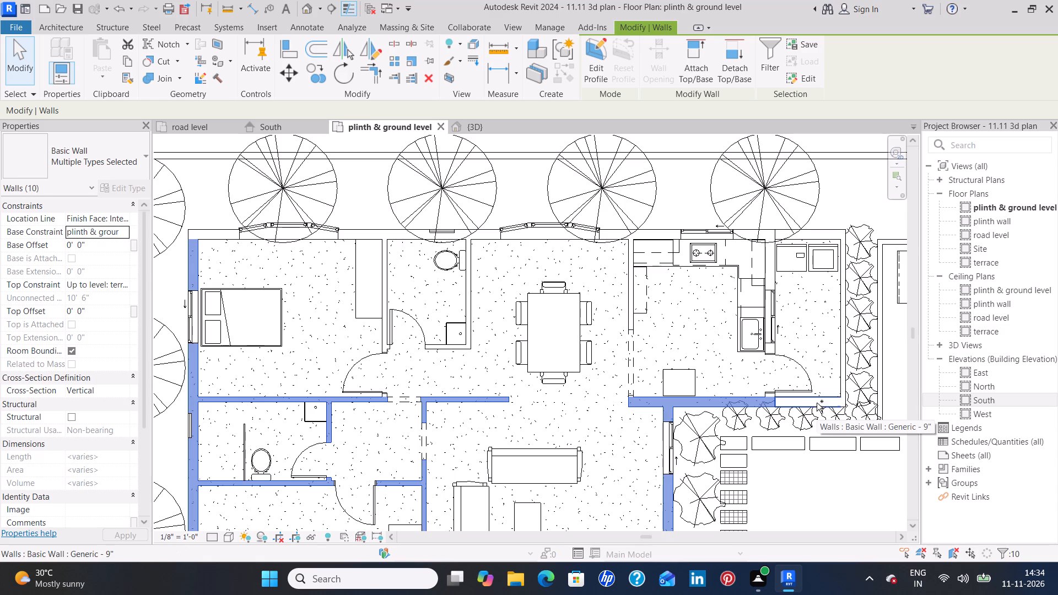
ctrl+click(839, 364)
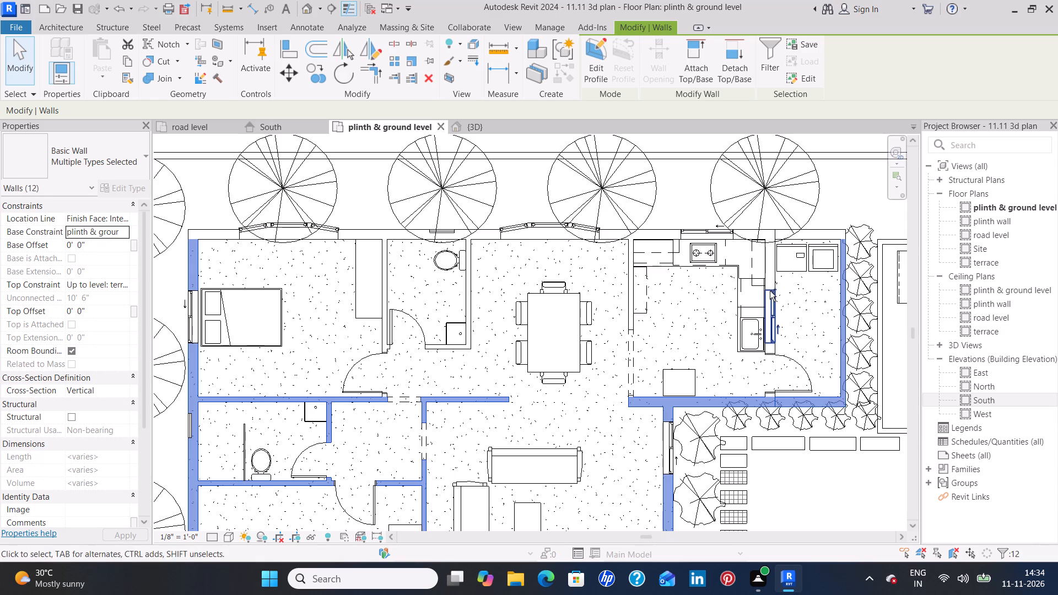
ctrl+click(775, 275)
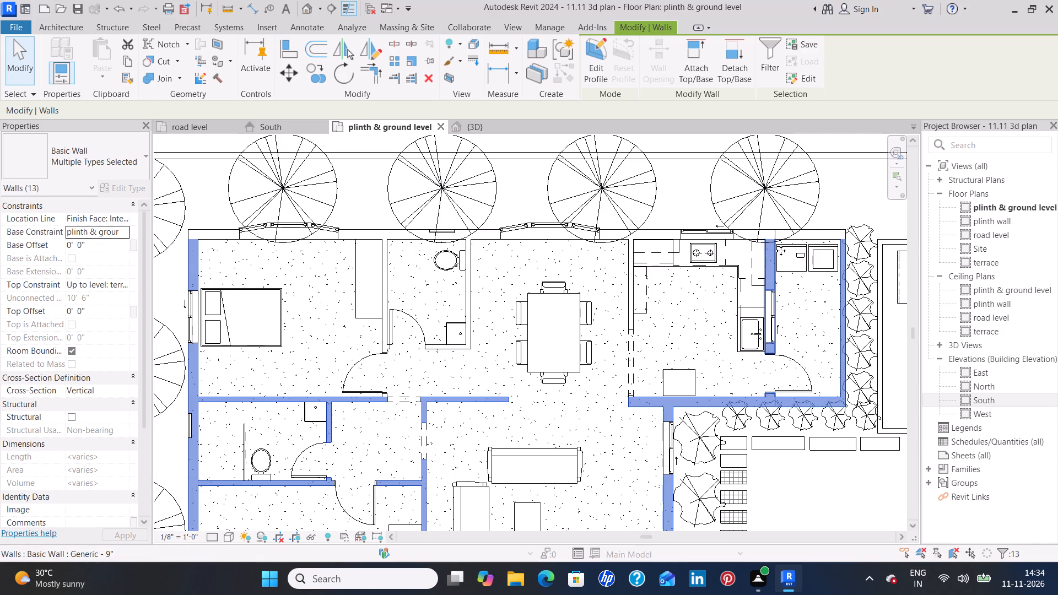
ctrl+click(808, 238)
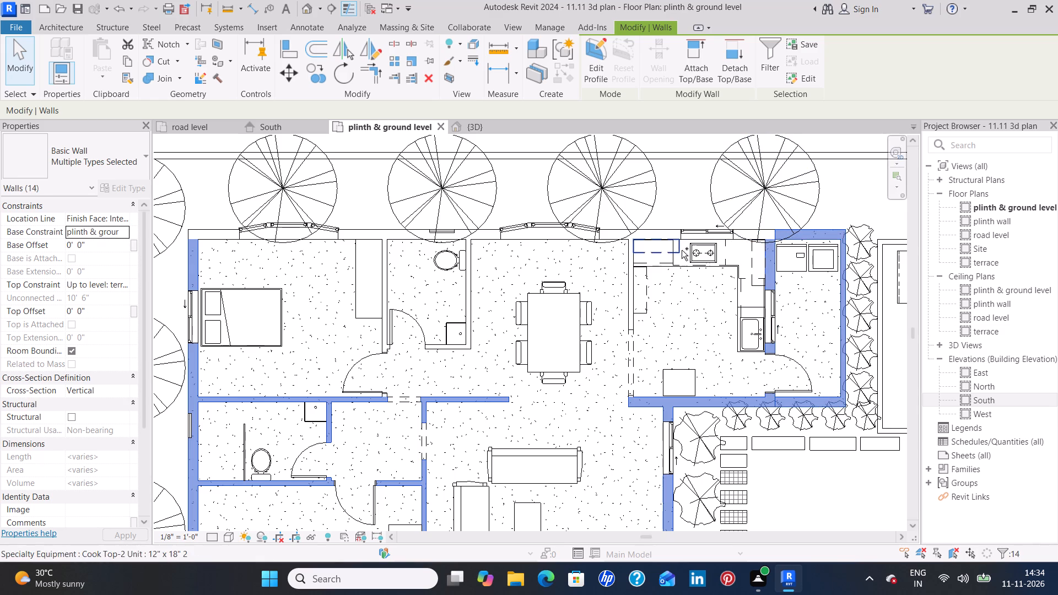
ctrl+click(627, 305)
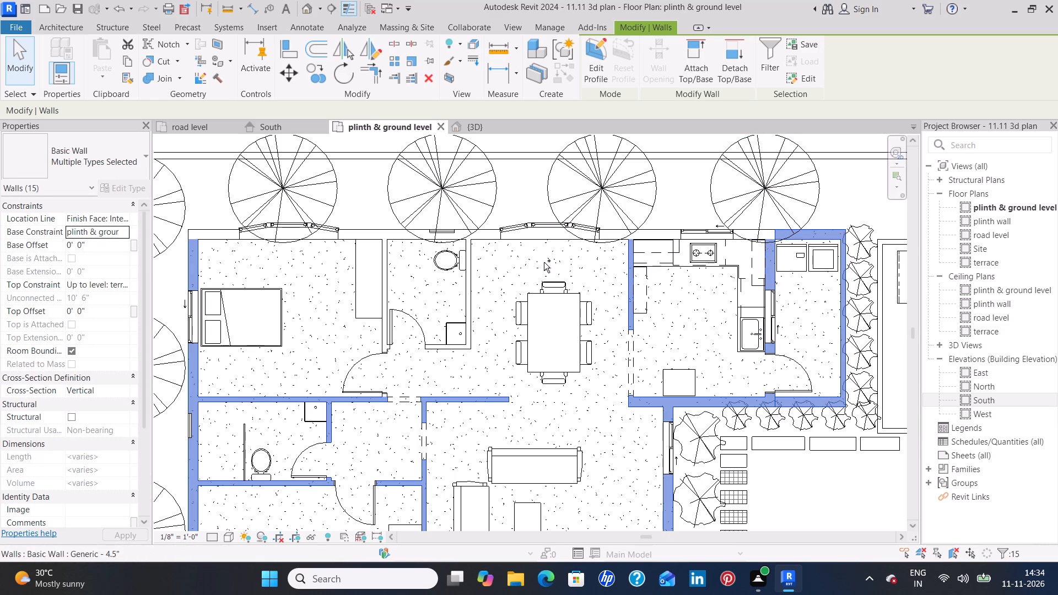
ctrl+click(489, 241)
ctrl+click(476, 295)
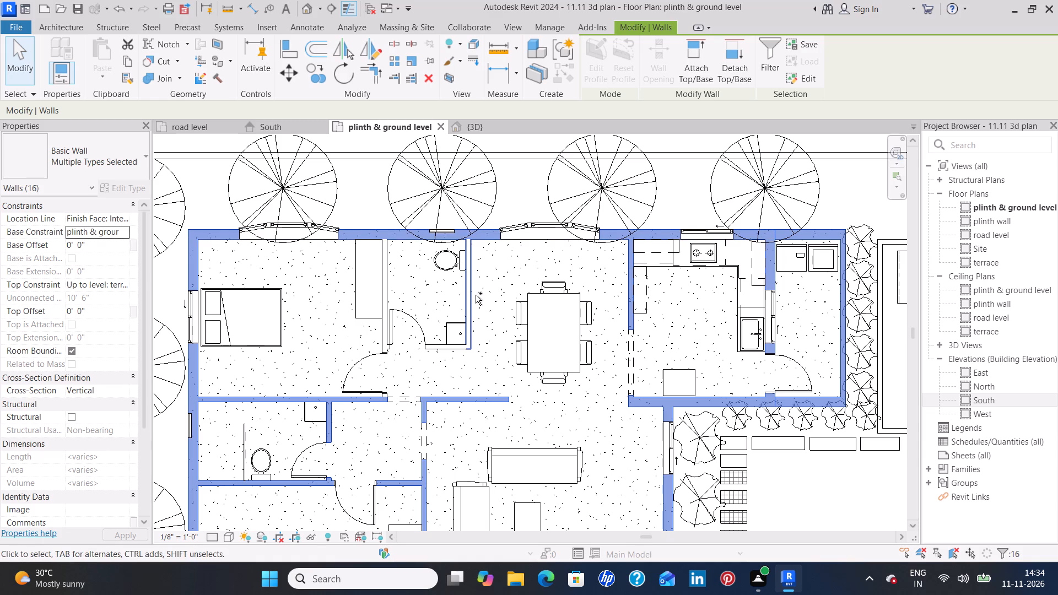
ctrl+click(443, 348)
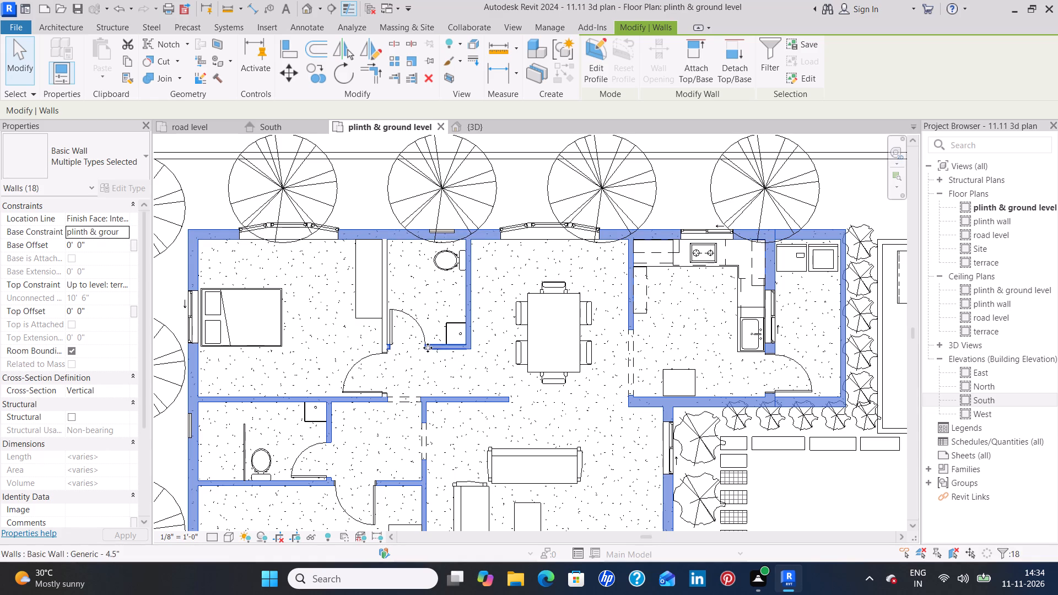
ctrl+click(393, 279)
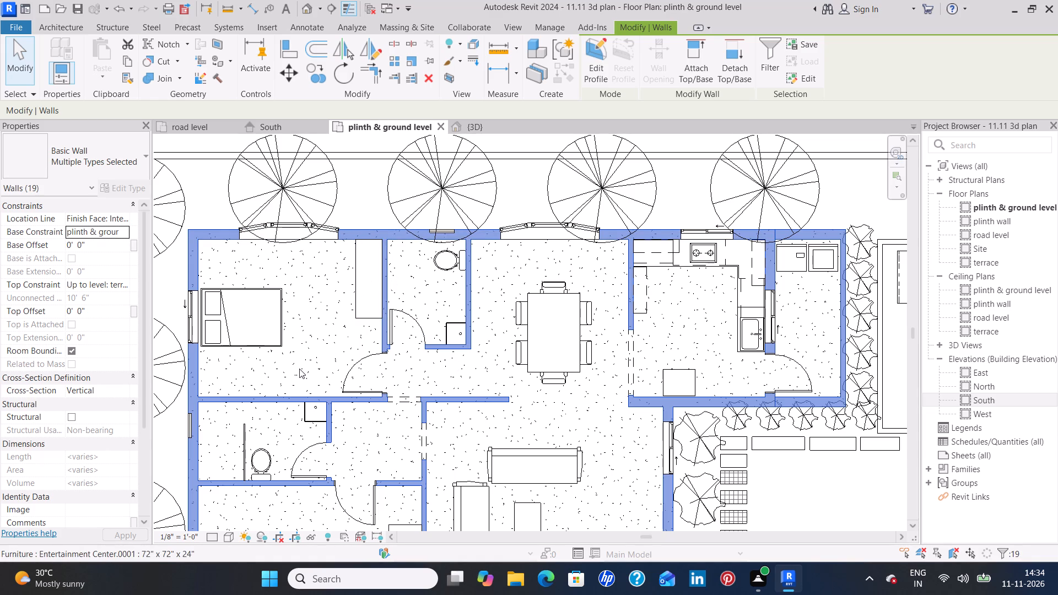
scroll(548, 436, down, 2)
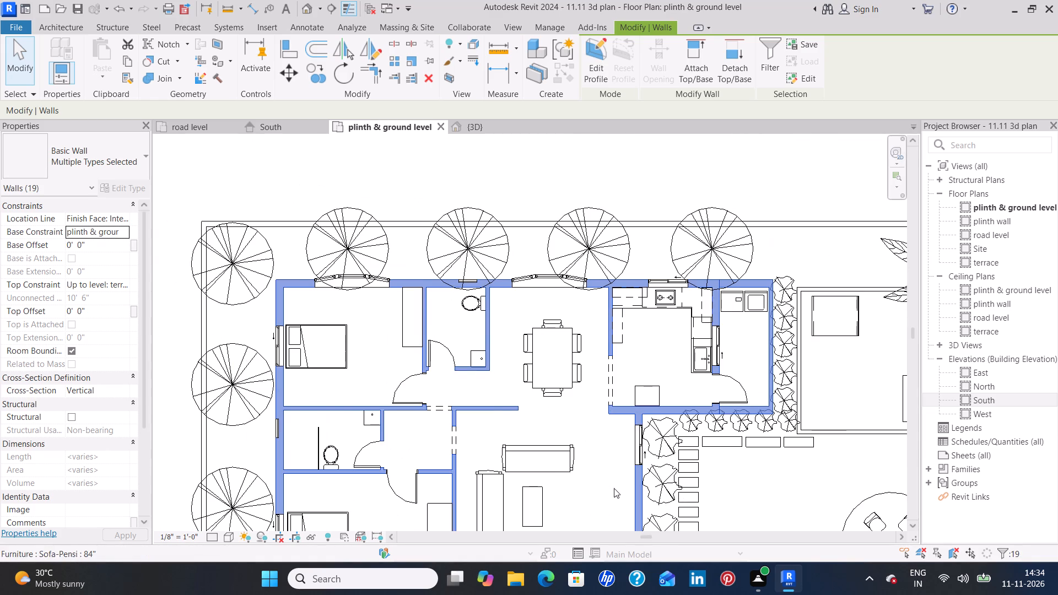
middle_drag(618, 458, 663, 316)
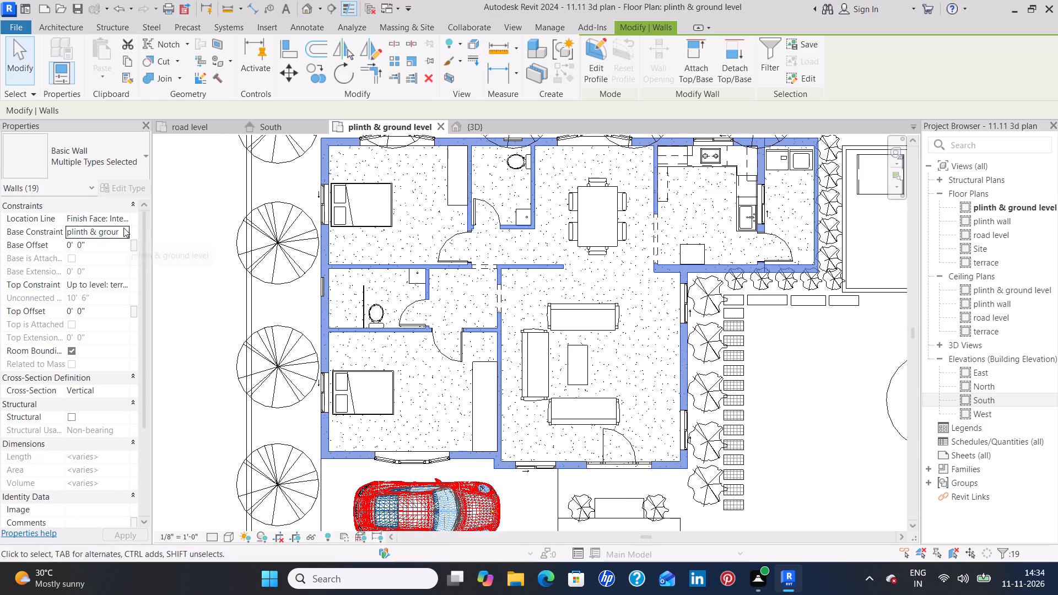
click(124, 228)
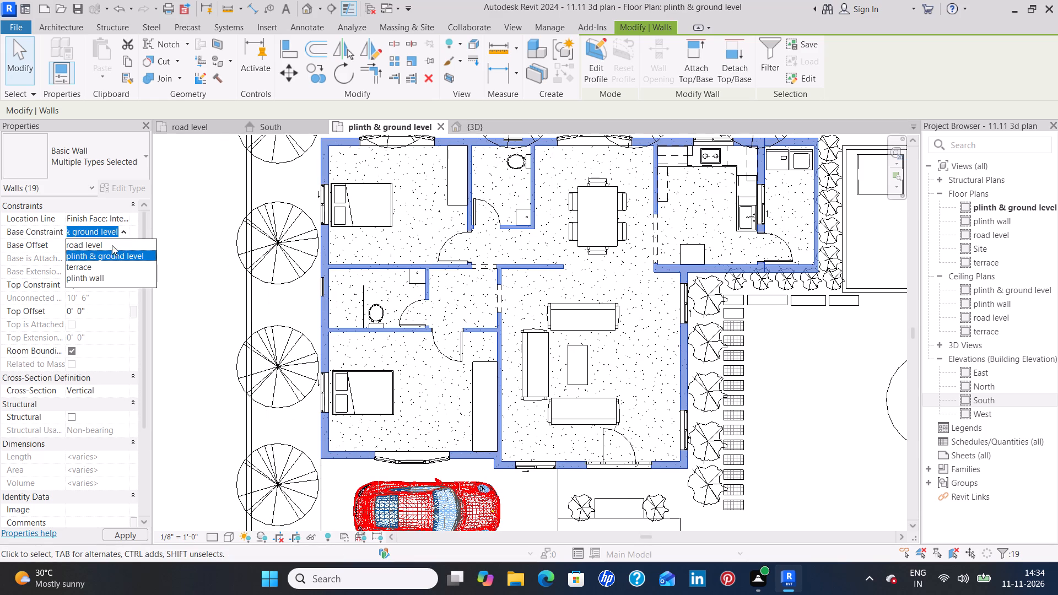
click(112, 245)
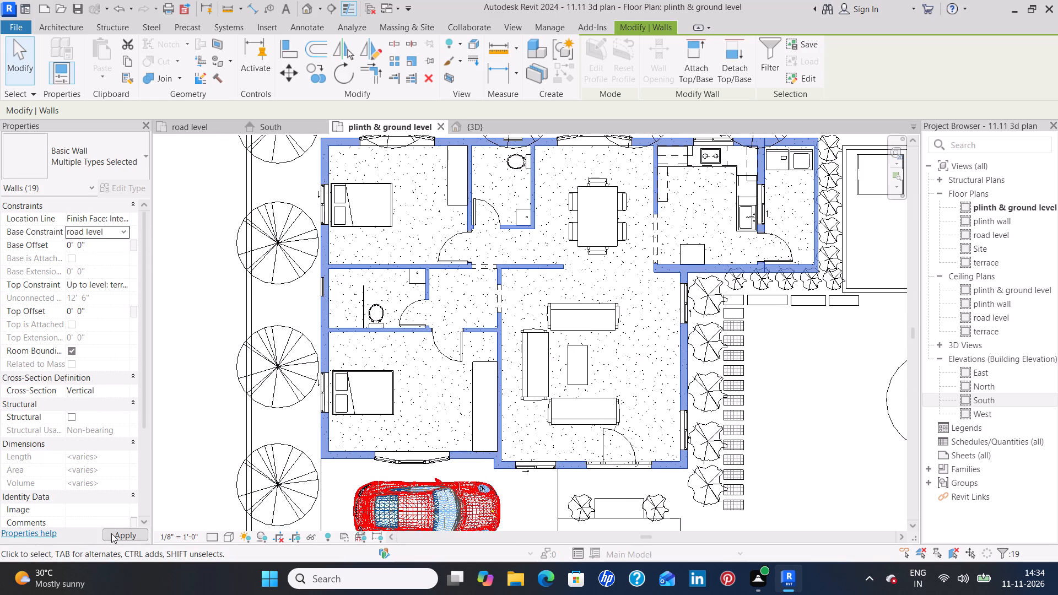
click(111, 533)
click(185, 448)
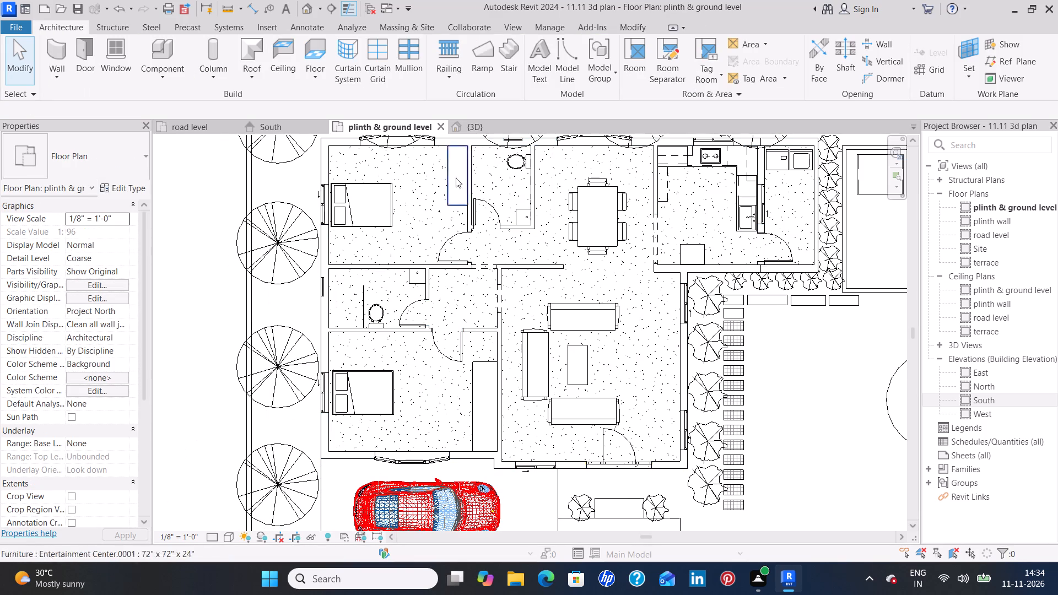
In the 3D view, raise the entrance steps below the front door to an elevation of 1' 10".
click(510, 123)
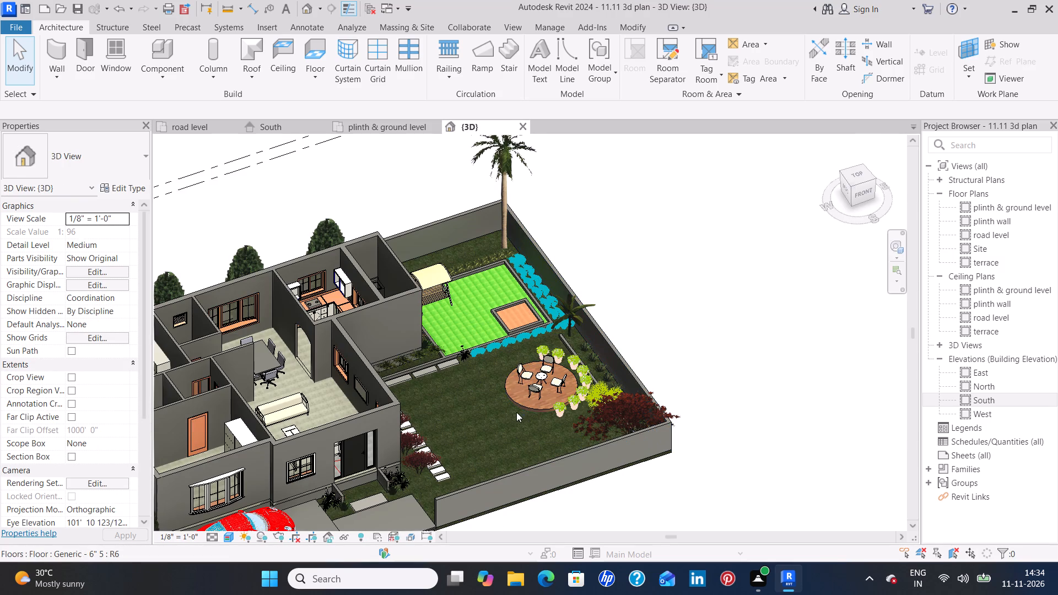
shift+middle_drag(523, 434, 413, 404)
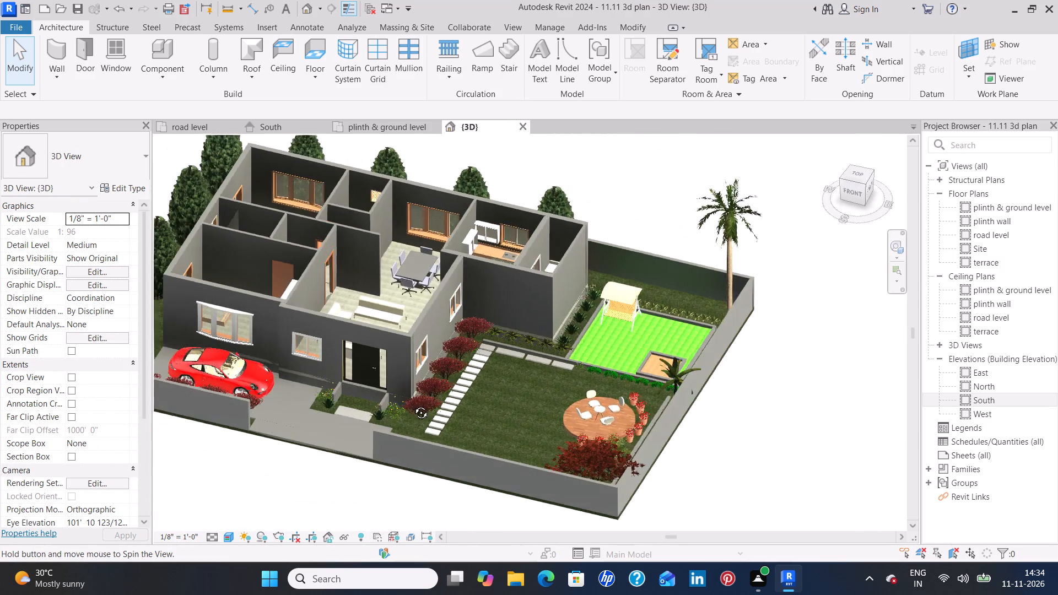
shift+middle_drag(413, 404, 225, 317)
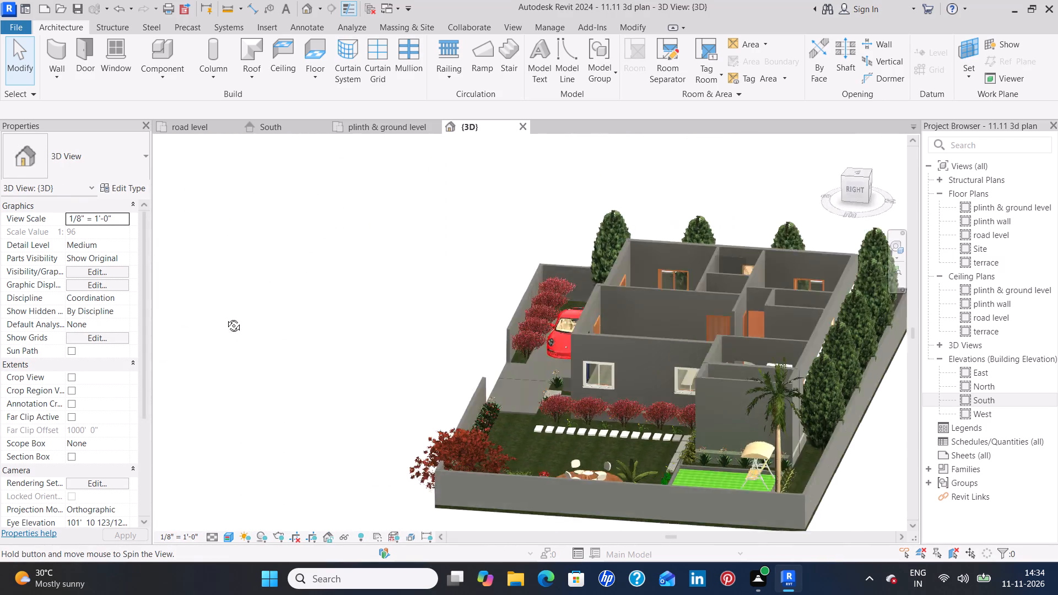
shift+middle_drag(225, 317, 526, 472)
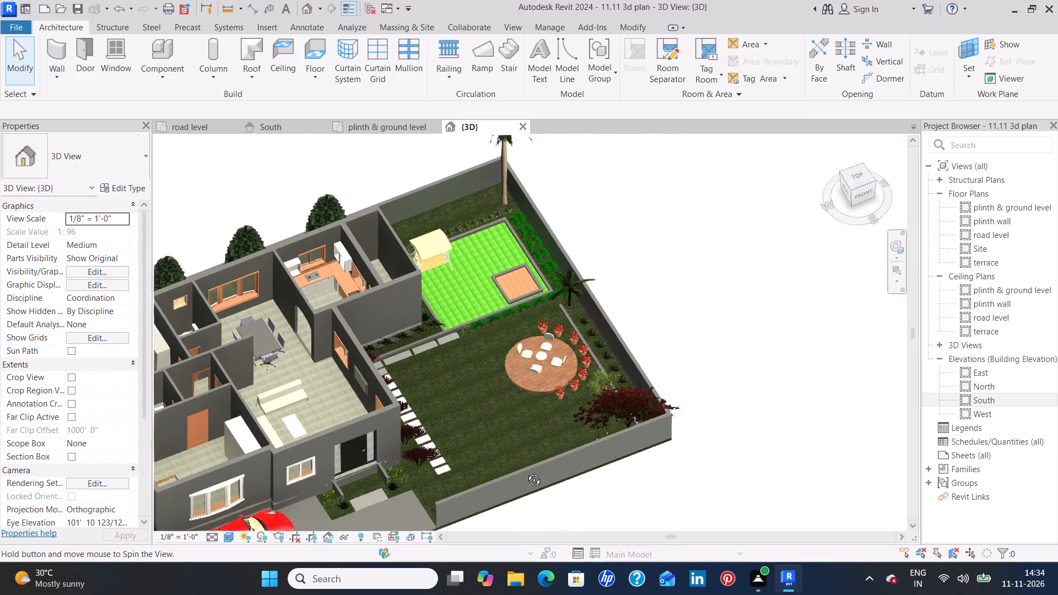
shift+middle_drag(526, 472, 516, 221)
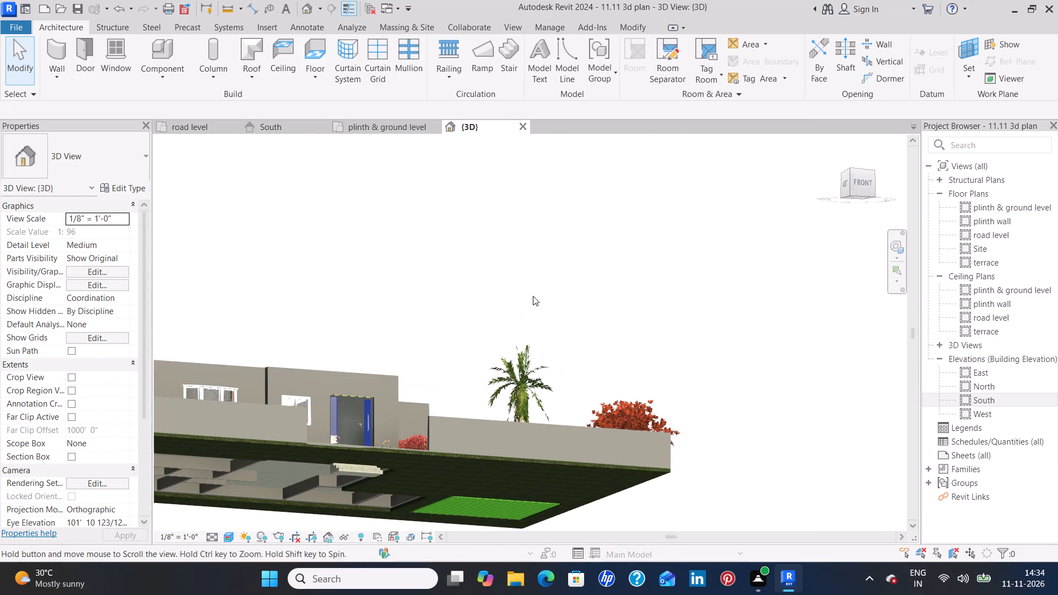
middle_drag(537, 369, 558, 305)
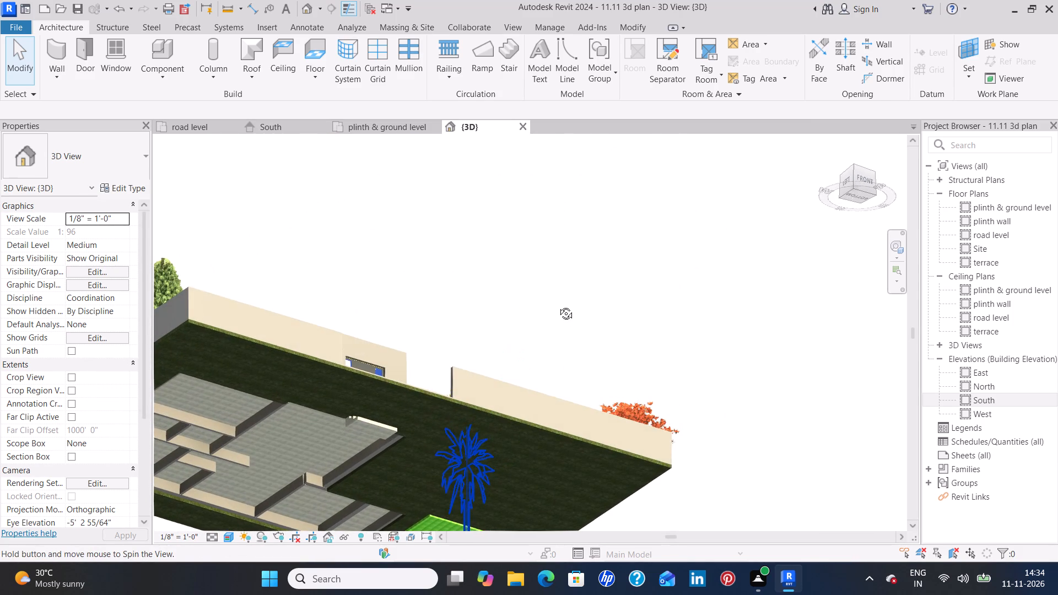
middle_drag(558, 305, 533, 419)
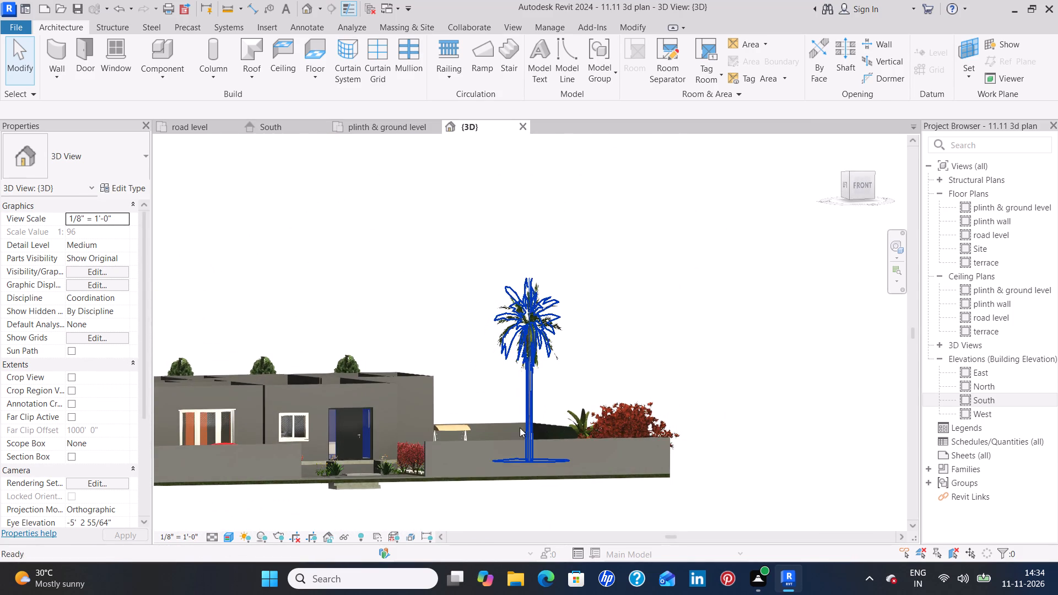
click(359, 495)
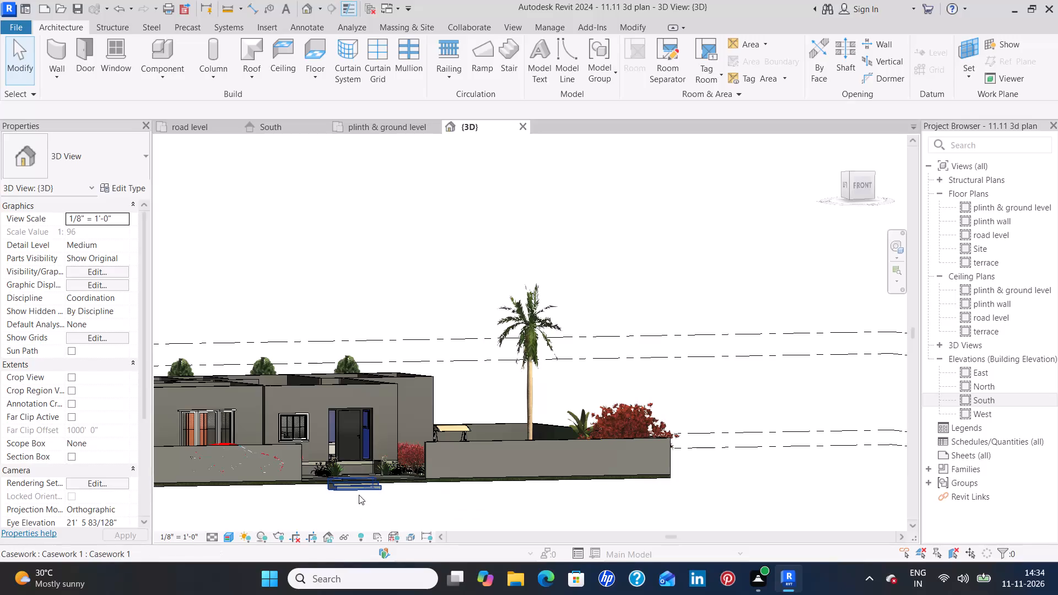
scroll(366, 459, up, 10)
middle_drag(364, 447, 370, 423)
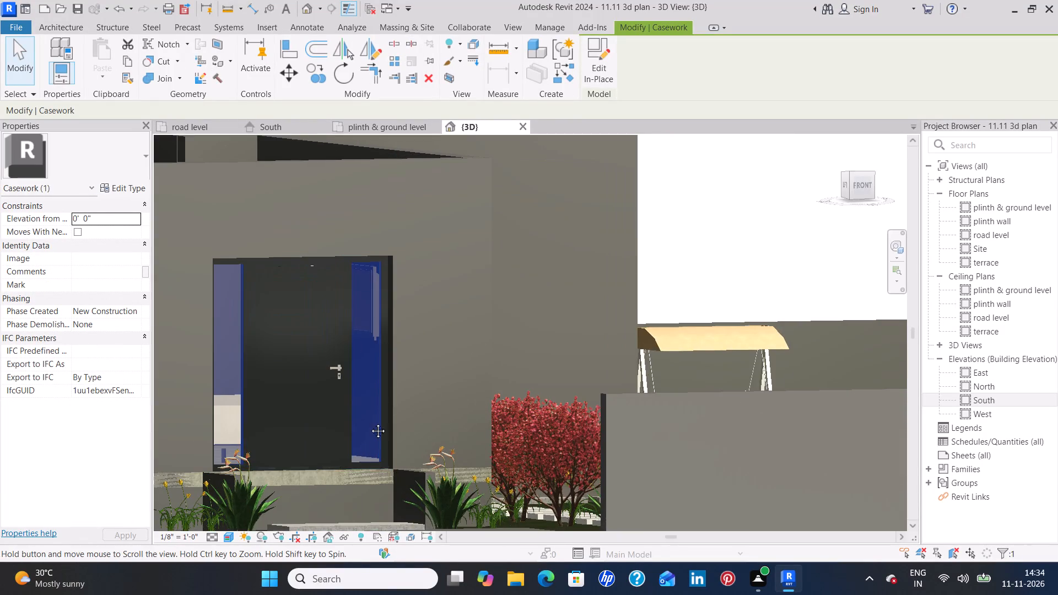
middle_drag(370, 423, 455, 234)
key(Up)
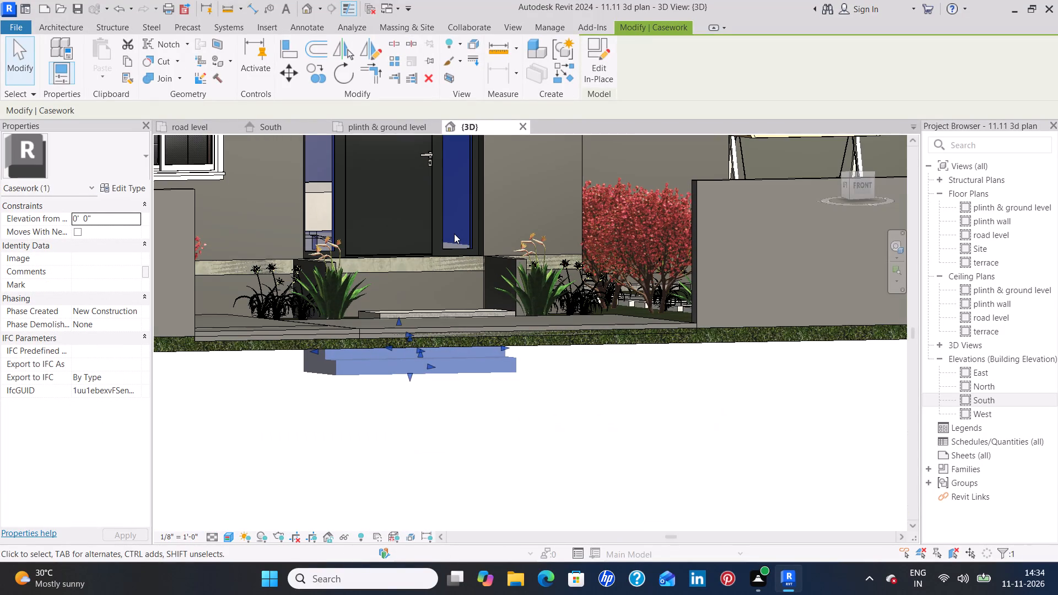
key(Up)
key(Up)
key(Up)
key(Up)
key(Up)
key(Up)
key(Up)
key(Up)
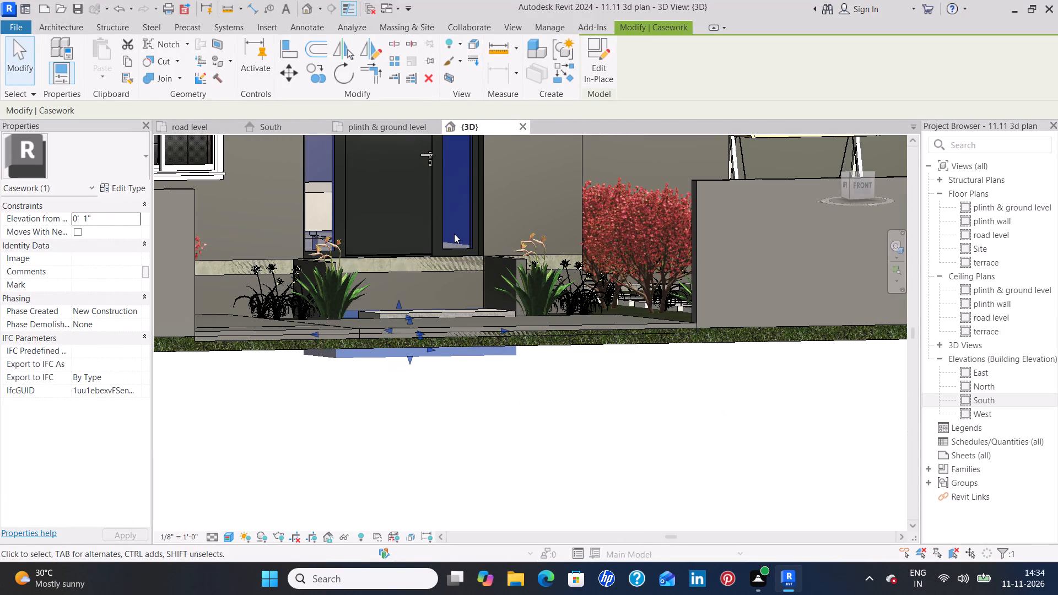
key(Up)
key(Up)
key(Up)
key(Up)
key(Up)
key(Up)
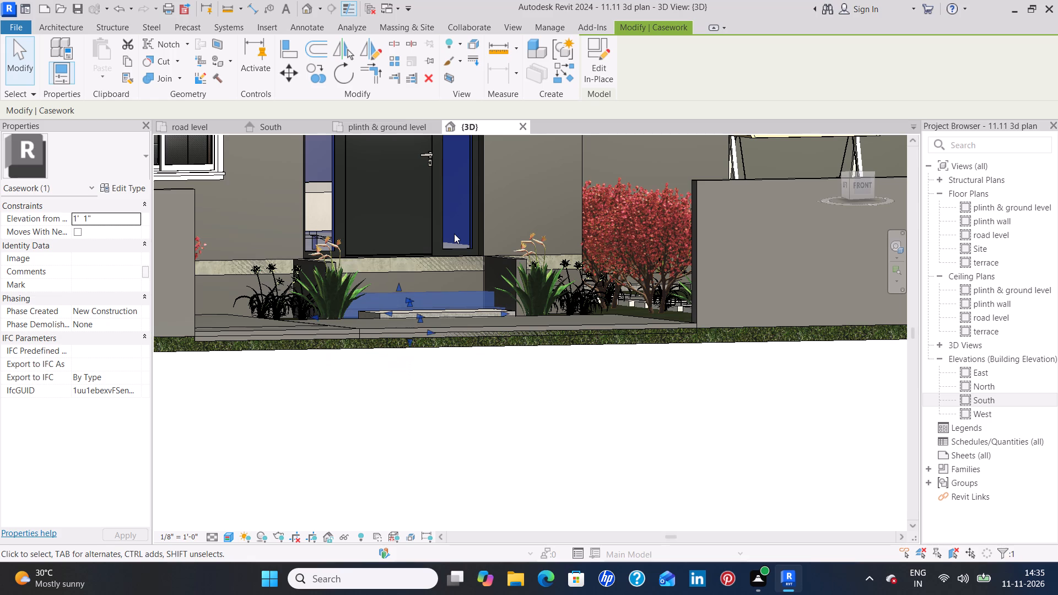
key(Up)
key(Up)
key(Up)
key(Up)
key(Up)
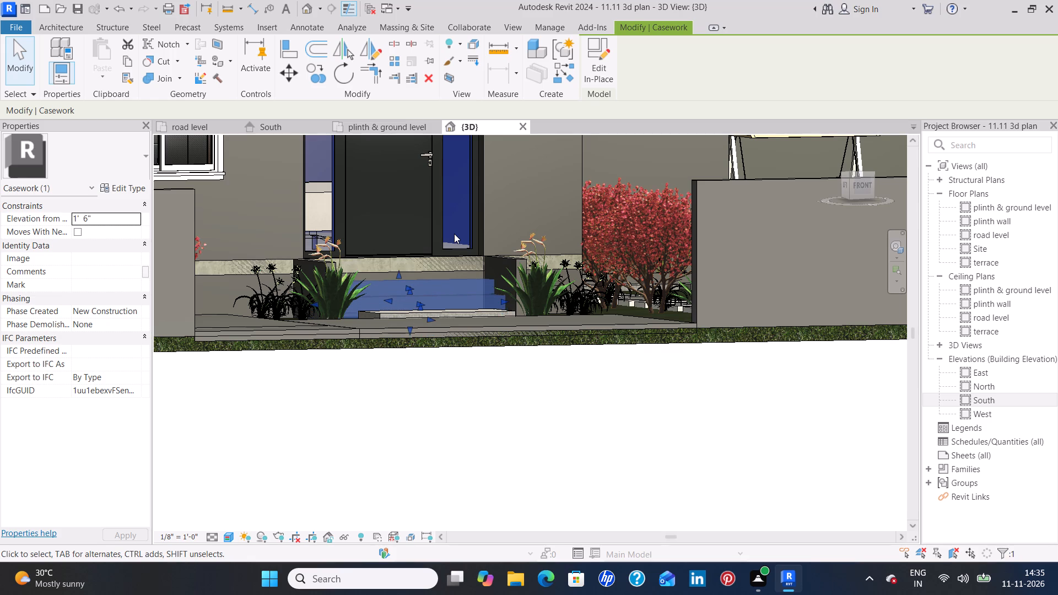
key(Up)
key(Up)
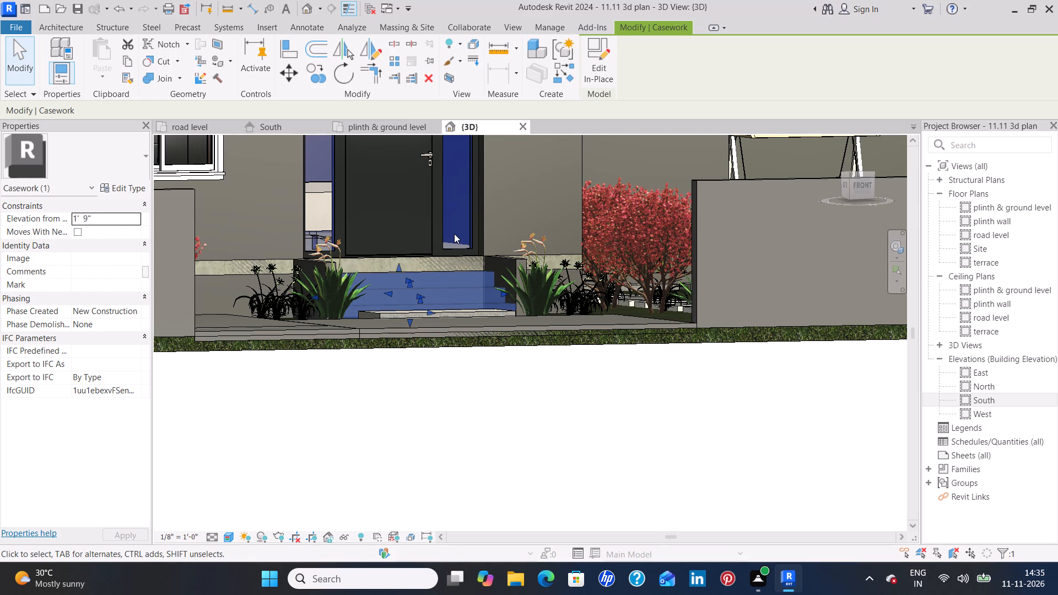
Check from the front how the raised entrance steps meet the door's floor slab, nudging them down and back up once.
scroll(404, 271, up, 12)
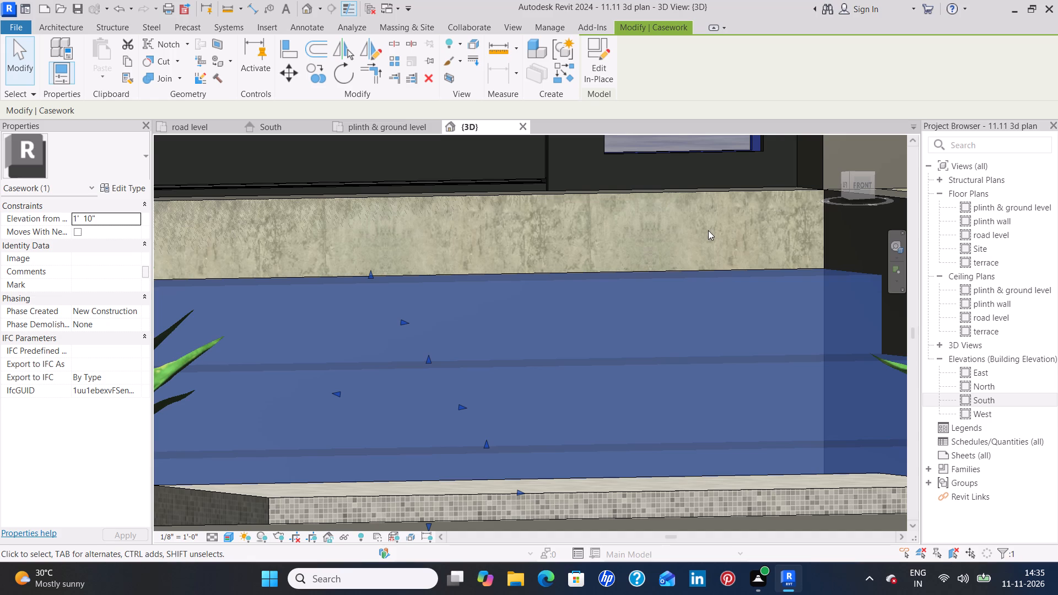
shift+middle_drag(708, 230, 699, 229)
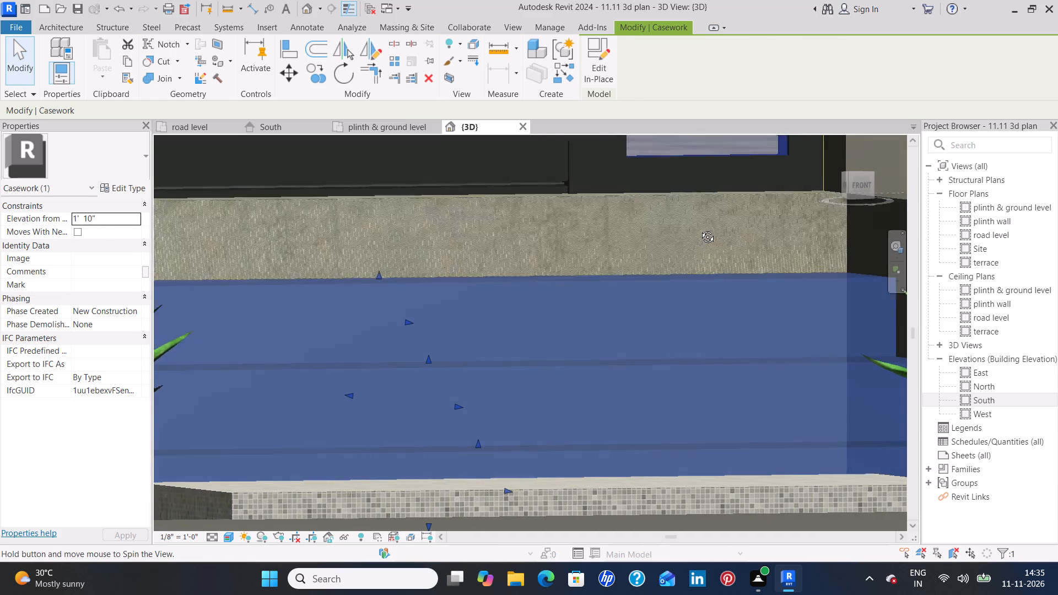
shift+middle_drag(699, 229, 688, 239)
click(865, 187)
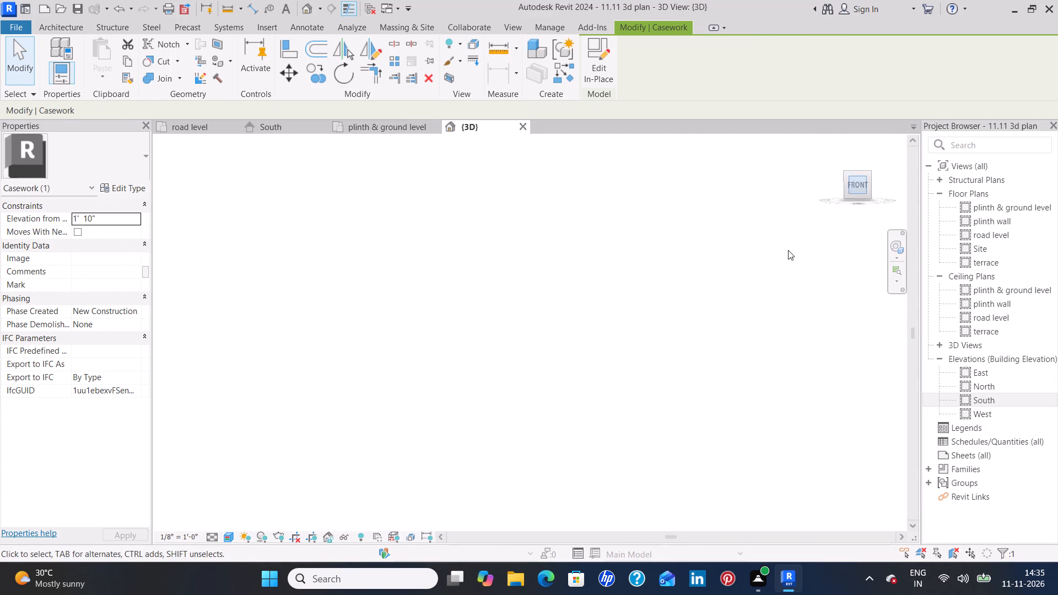
scroll(537, 305, up, 7)
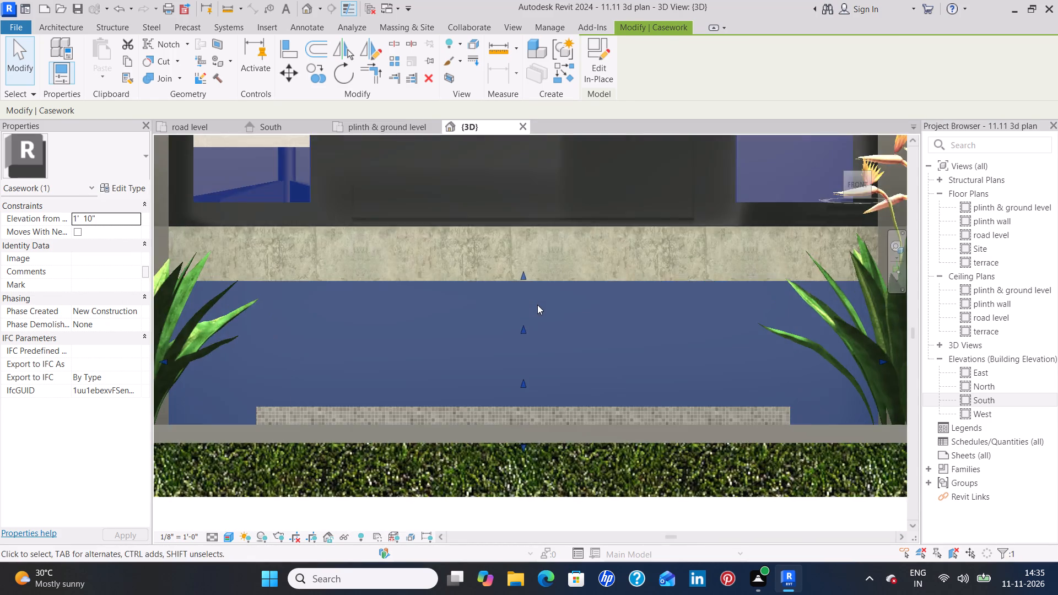
scroll(537, 305, up, 2)
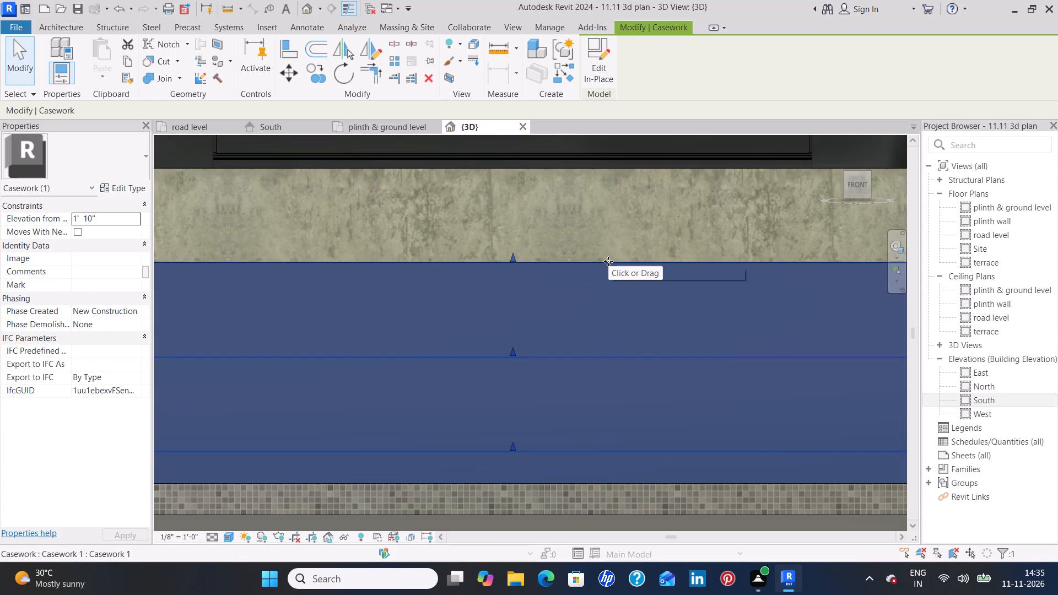
key(Down)
key(Up)
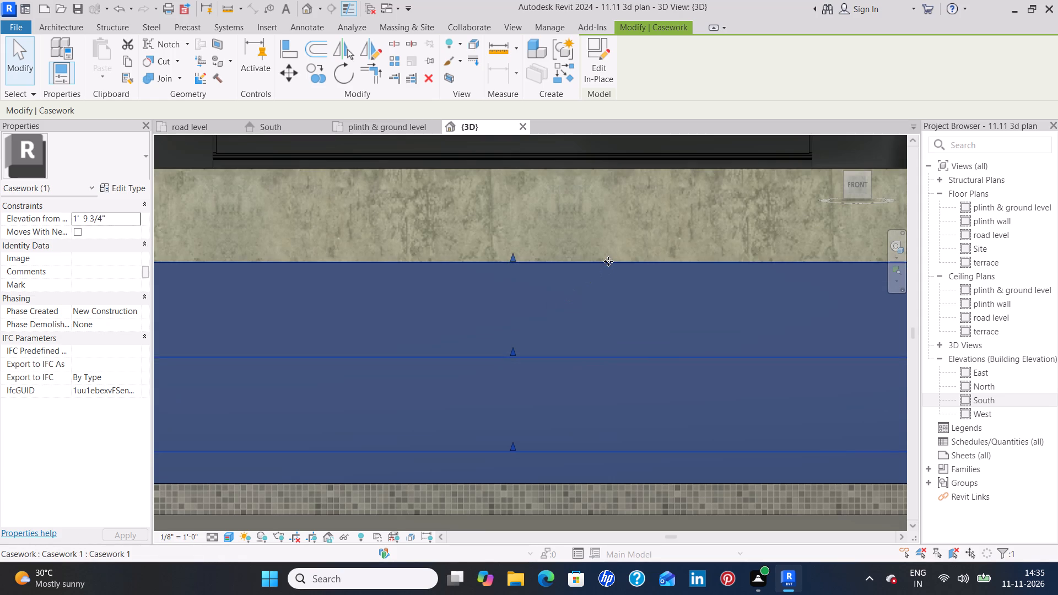
click(647, 251)
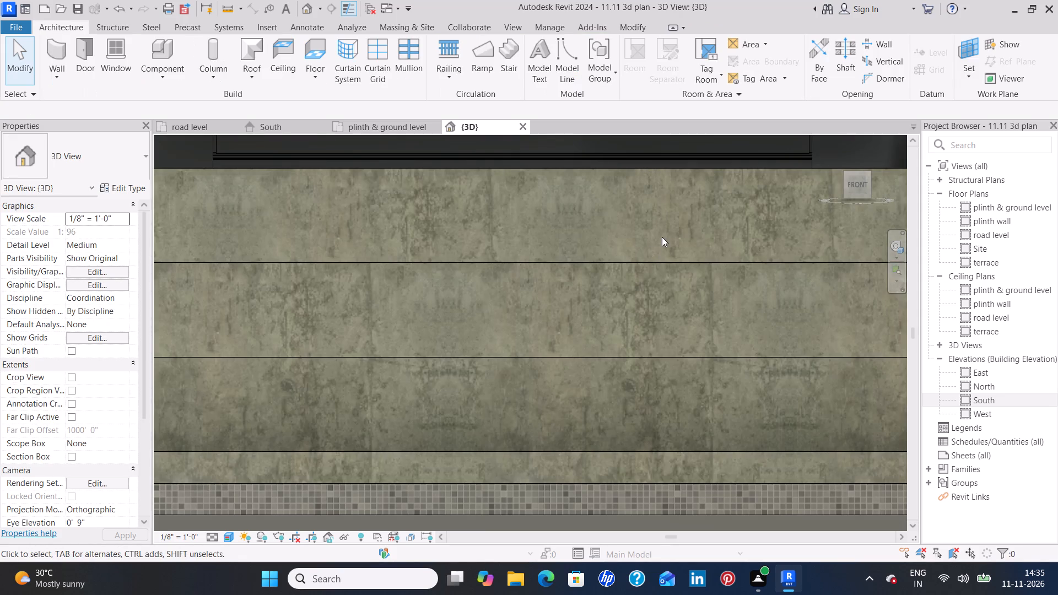
Examine the entrance steps, the underside of the lawn and house floors, and the extended wall bases in 3D.
scroll(662, 237, down, 7)
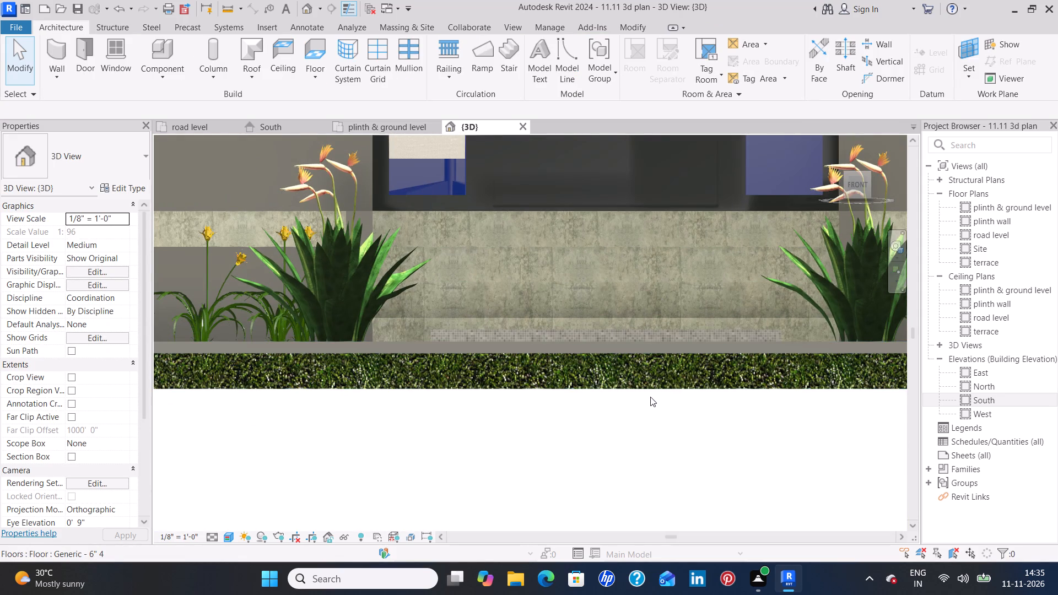
middle_drag(650, 397, 658, 416)
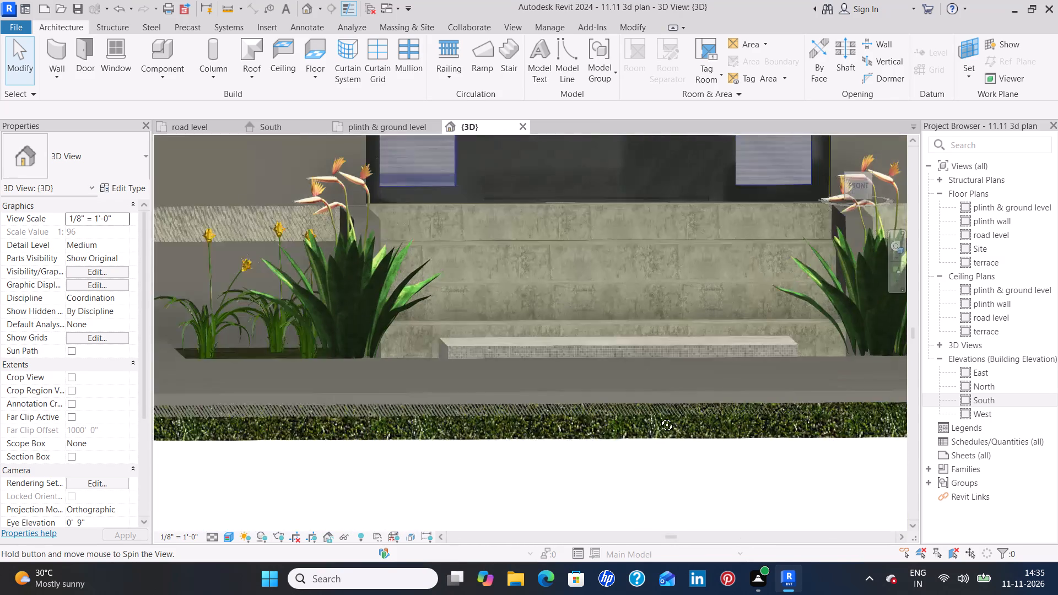
middle_drag(658, 416, 660, 350)
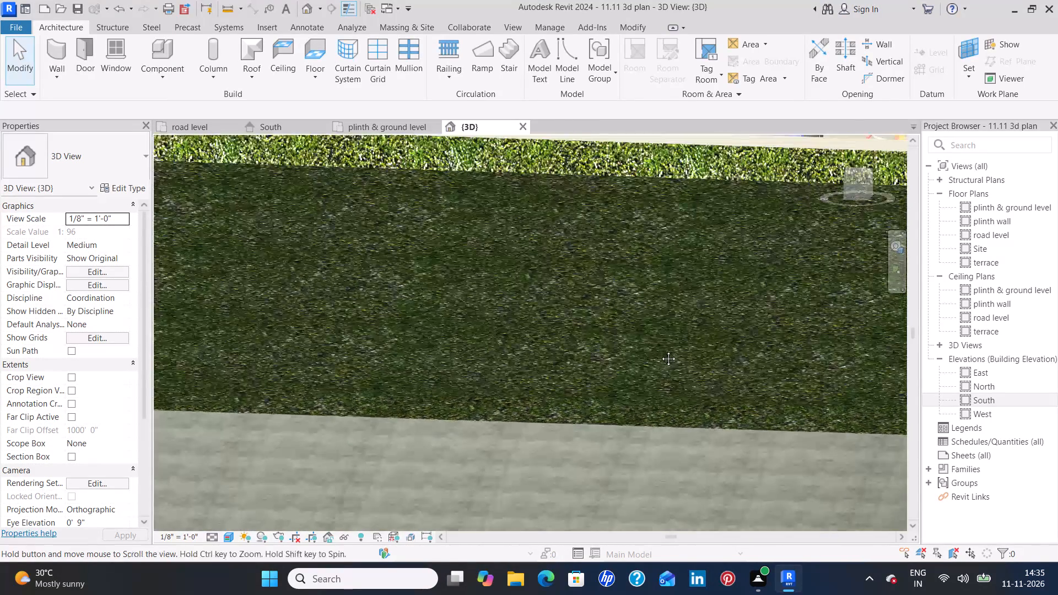
middle_drag(660, 350, 660, 352)
middle_drag(655, 372, 654, 378)
scroll(654, 378, down, 4)
middle_drag(631, 428, 673, 272)
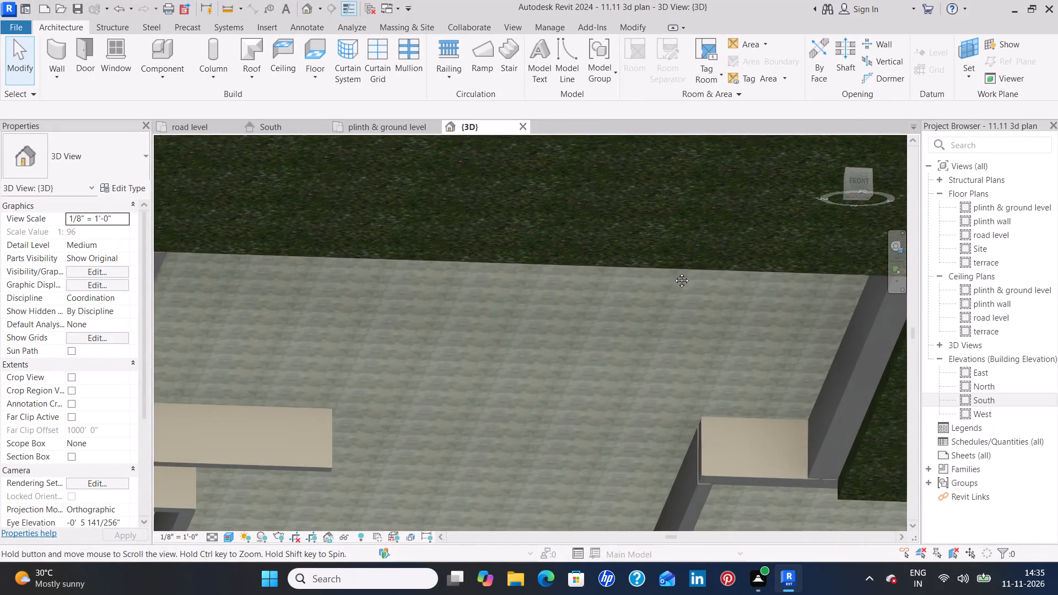
scroll(663, 371, down, 3)
middle_drag(505, 430, 517, 422)
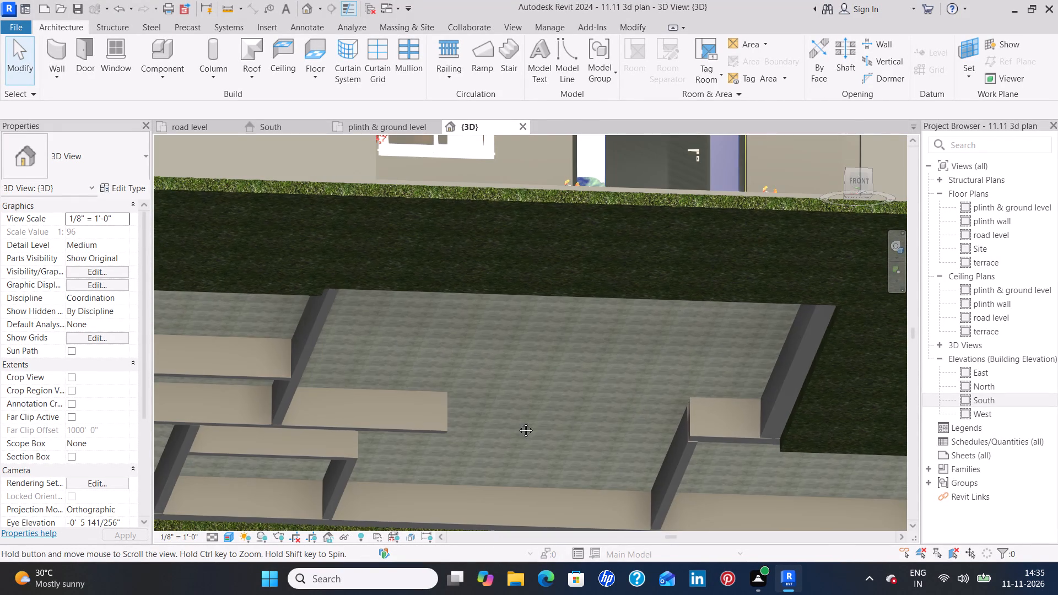
middle_drag(517, 422, 728, 354)
middle_drag(255, 371, 480, 333)
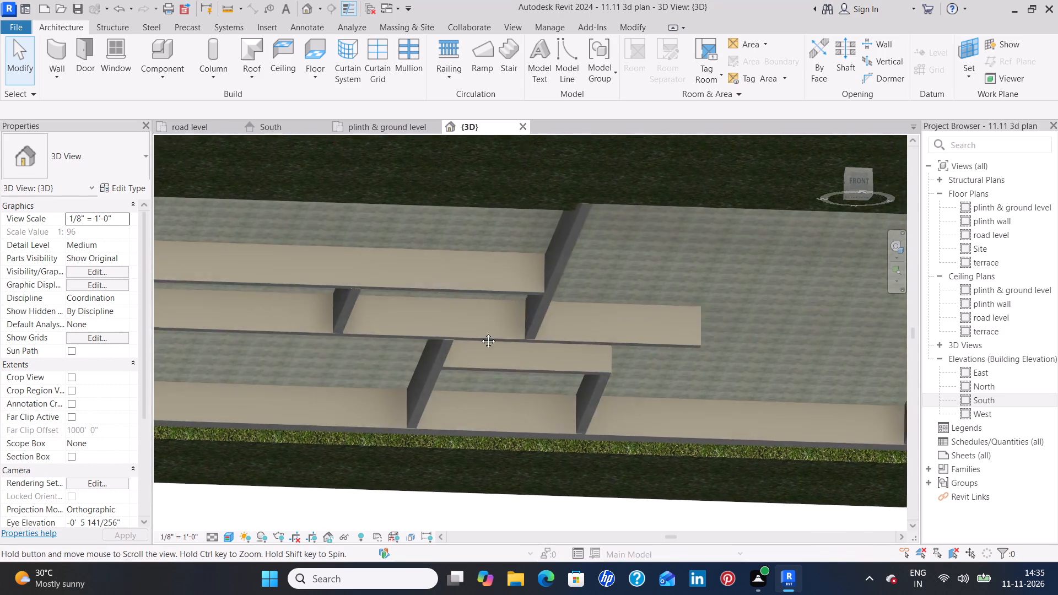
middle_drag(480, 333, 535, 318)
scroll(547, 317, down, 9)
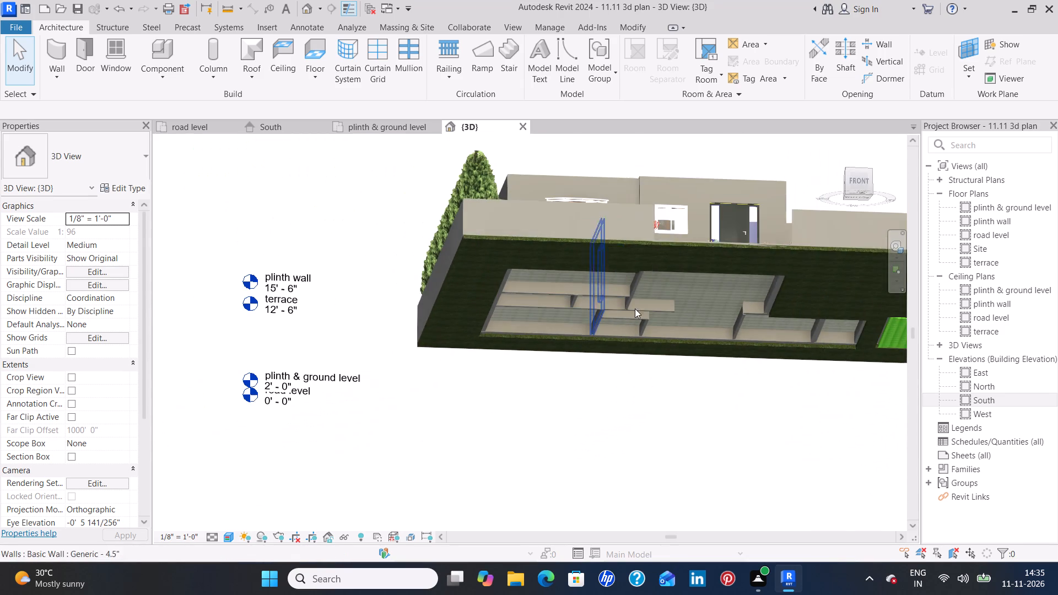
shift+middle_drag(780, 268, 781, 177)
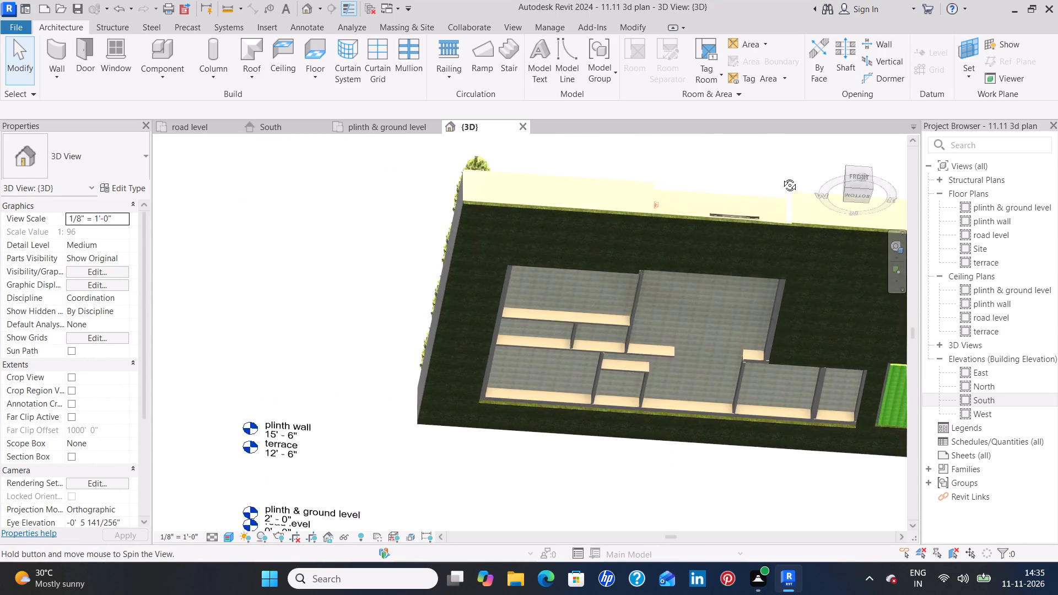
shift+middle_drag(781, 177, 791, 110)
scroll(710, 315, up, 4)
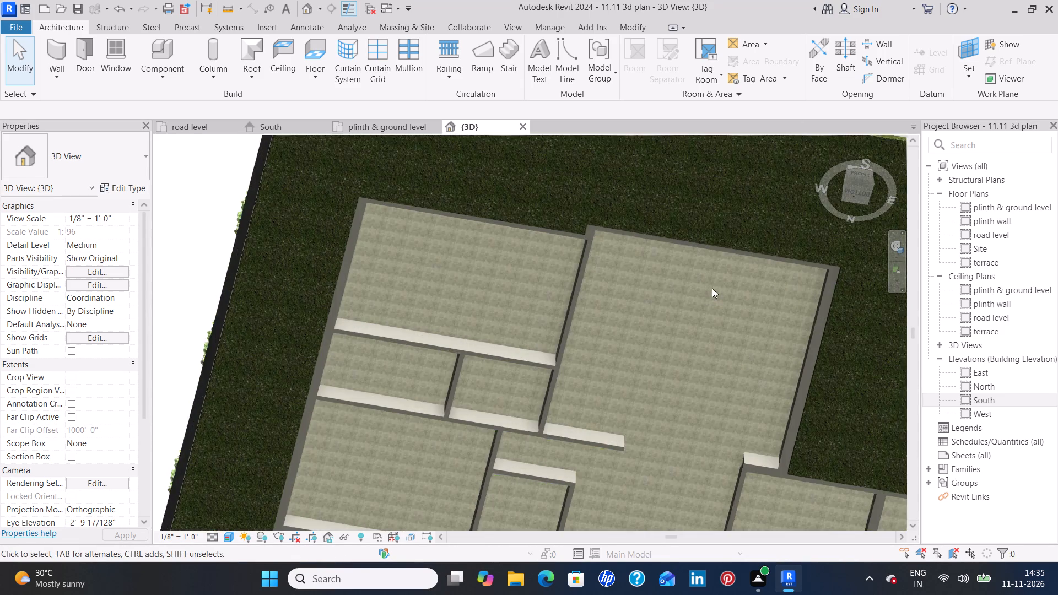
scroll(712, 288, up, 4)
scroll(716, 281, down, 10)
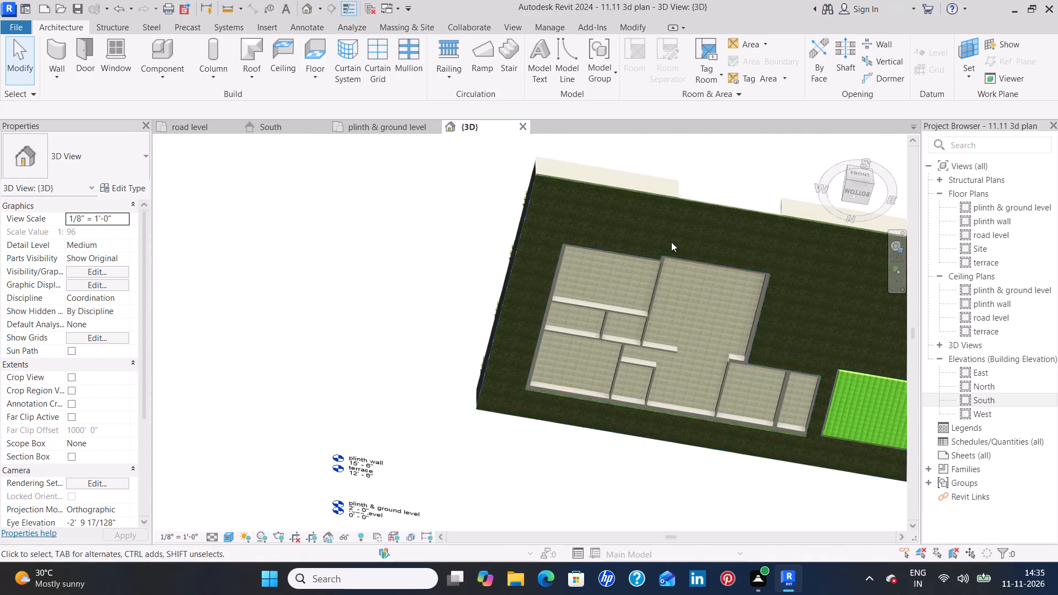
shift+middle_drag(657, 215, 657, 274)
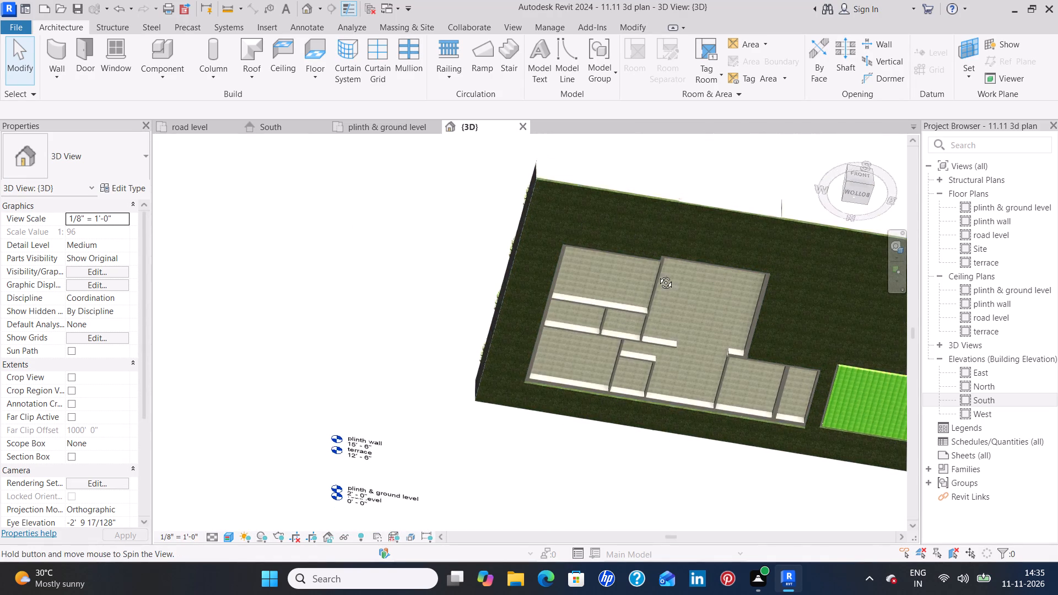
shift+middle_drag(657, 274, 638, 358)
scroll(638, 359, up, 1)
shift+middle_drag(741, 169, 691, 364)
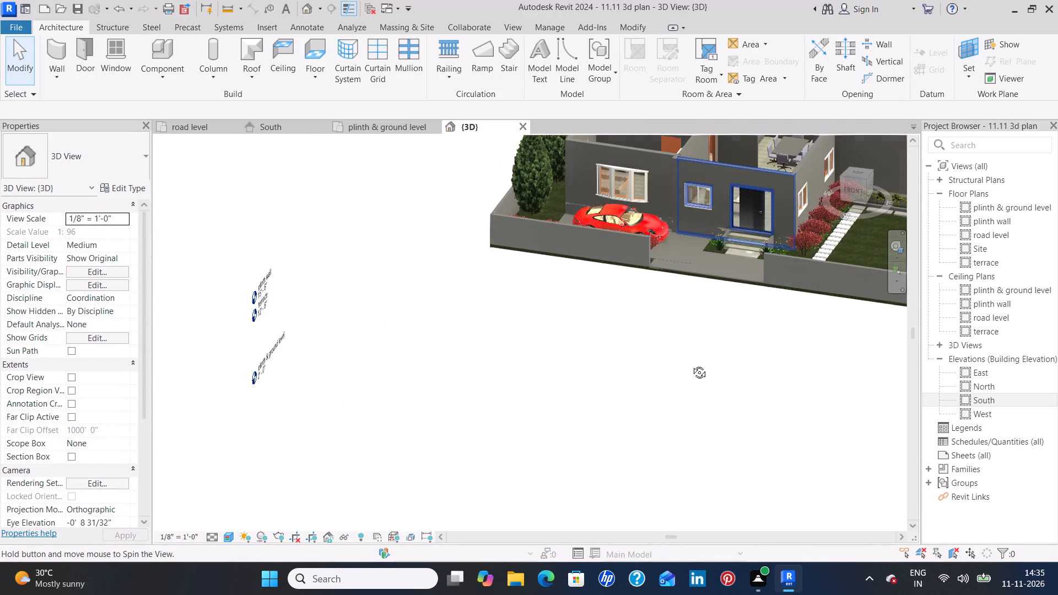
shift+middle_drag(691, 364, 690, 366)
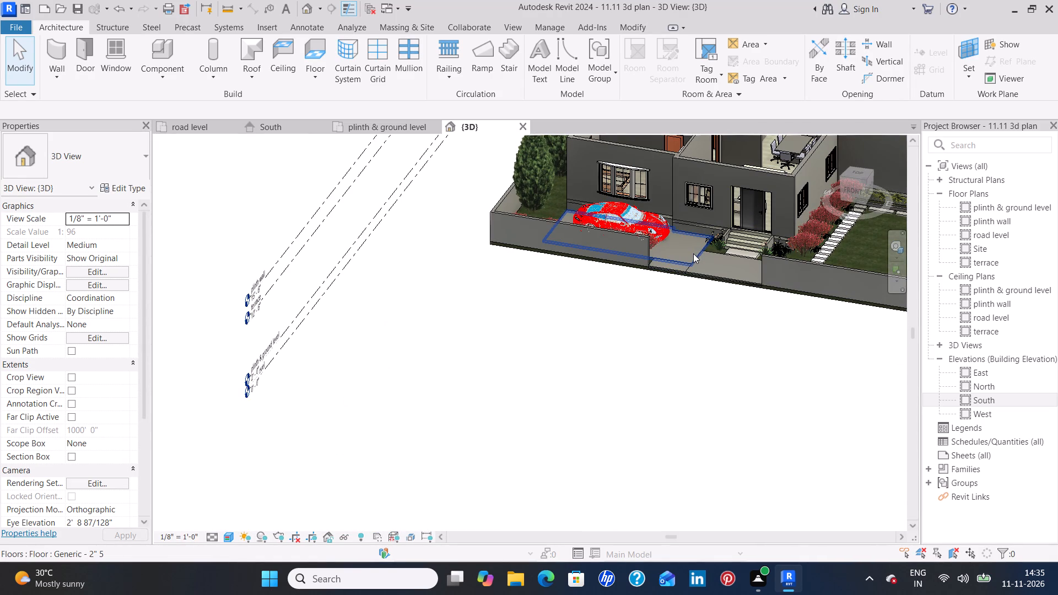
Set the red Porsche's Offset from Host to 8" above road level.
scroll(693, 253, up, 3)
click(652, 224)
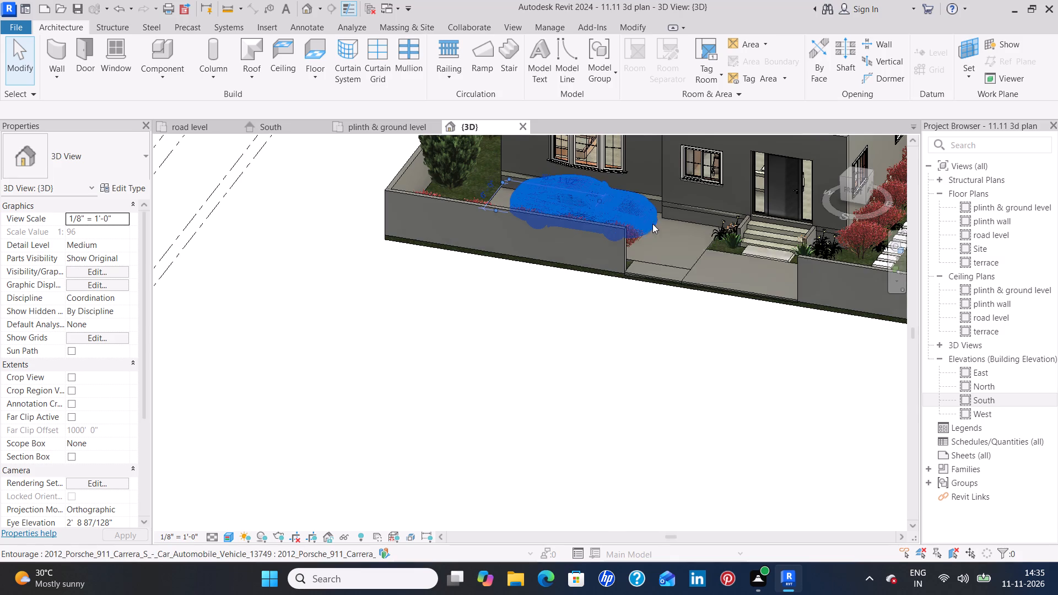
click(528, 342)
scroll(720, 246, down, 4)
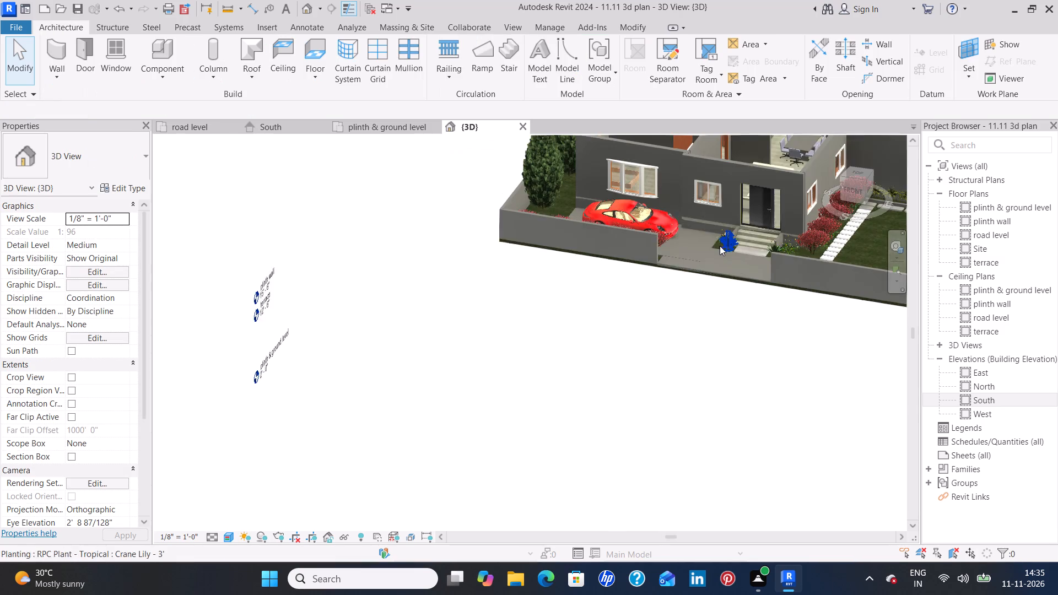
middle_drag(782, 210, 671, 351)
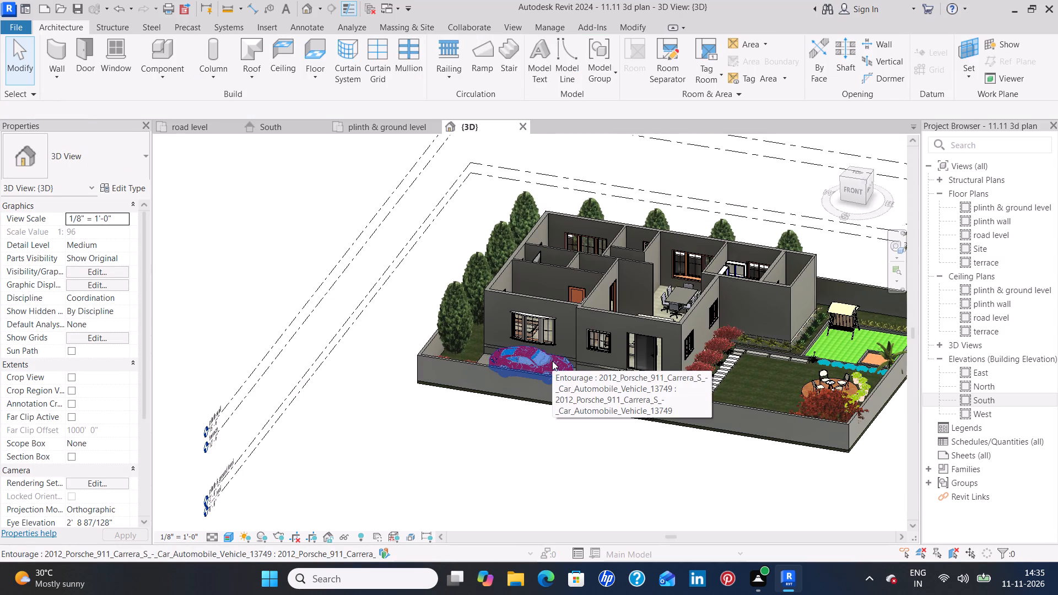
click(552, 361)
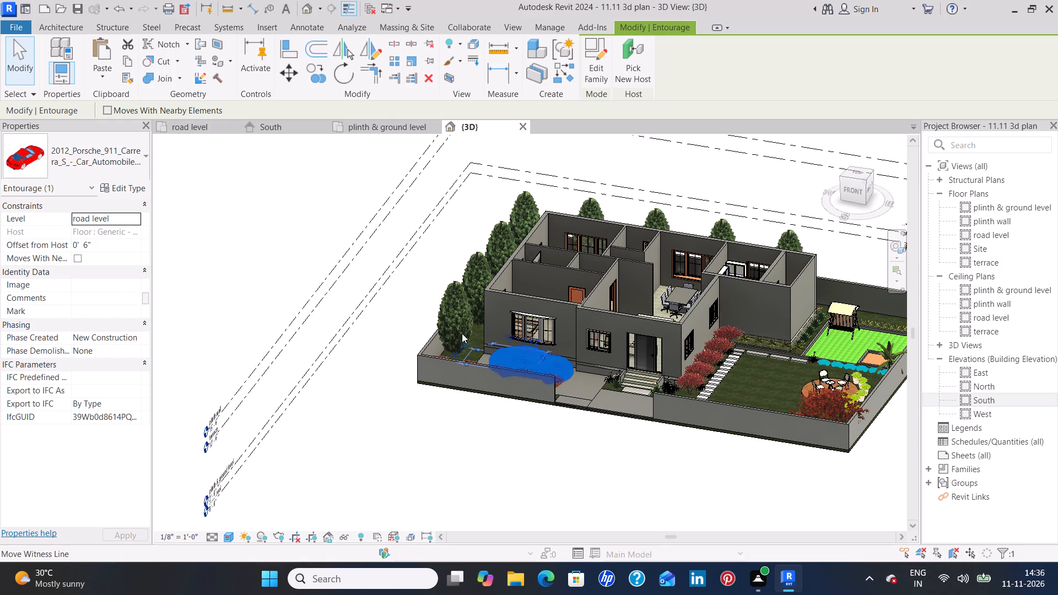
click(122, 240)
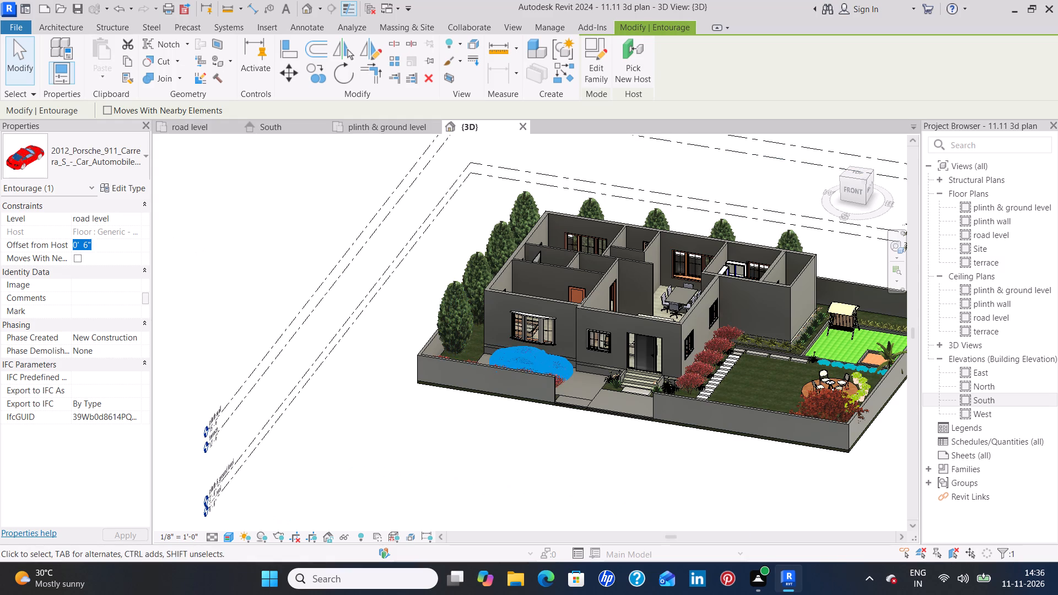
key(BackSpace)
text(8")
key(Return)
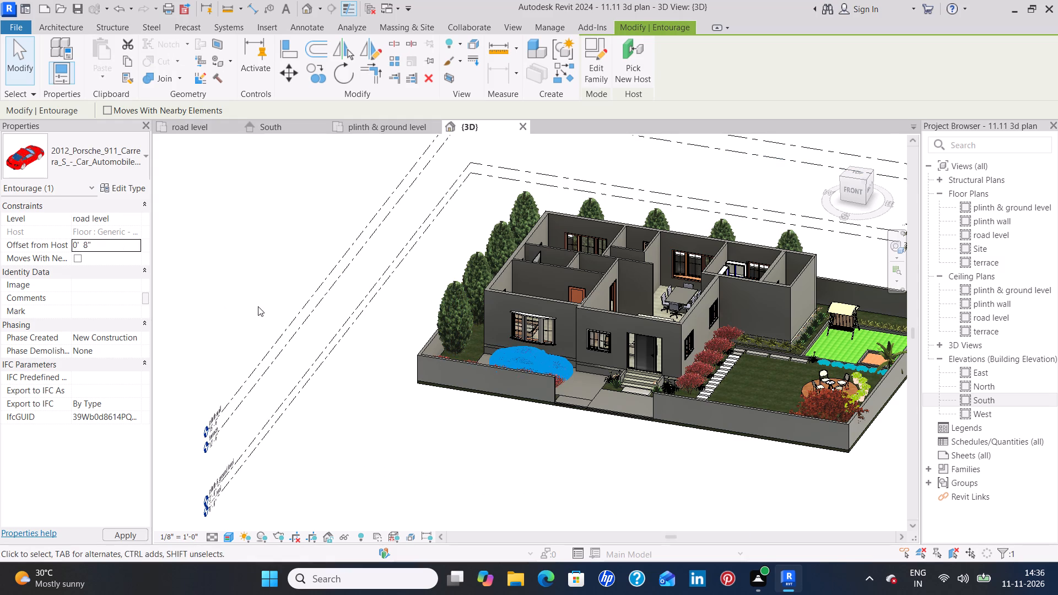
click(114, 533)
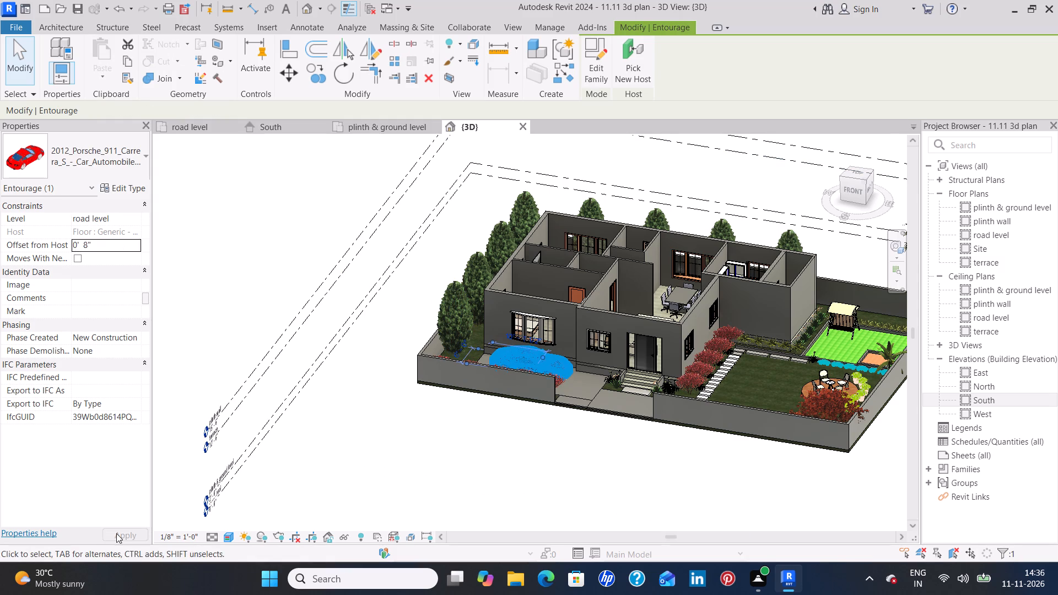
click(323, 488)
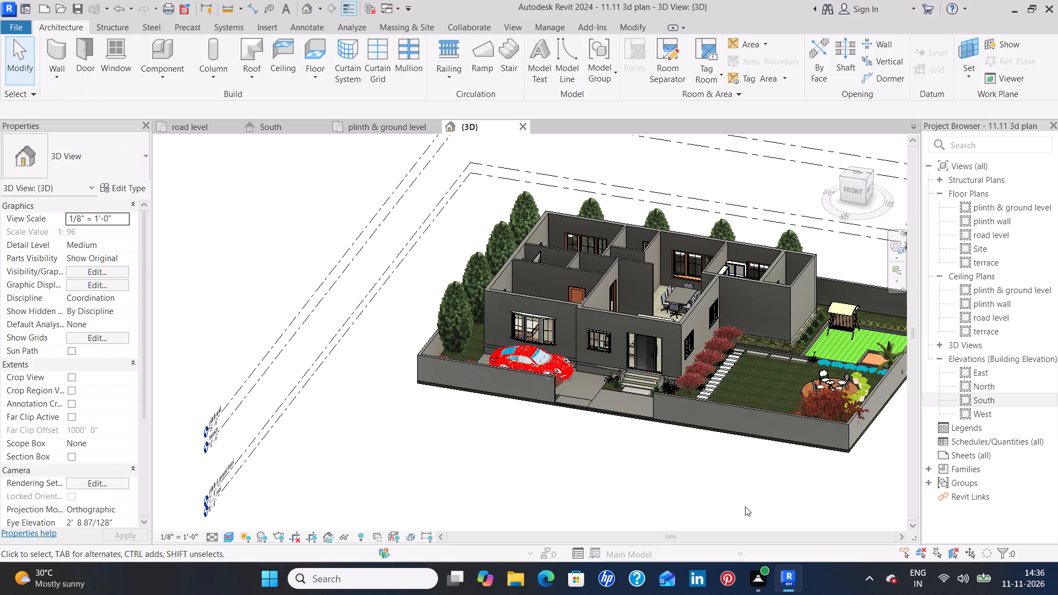
Examine from the side and front how the car's wheels sit relative to the driveway floor.
shift+middle_drag(746, 506, 618, 445)
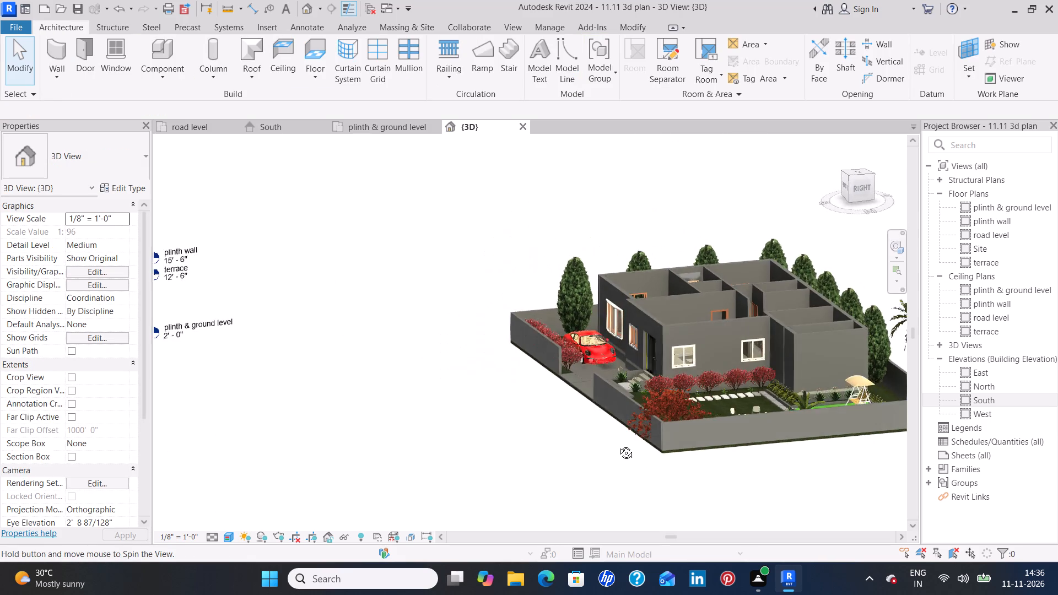
shift+middle_drag(618, 445, 625, 431)
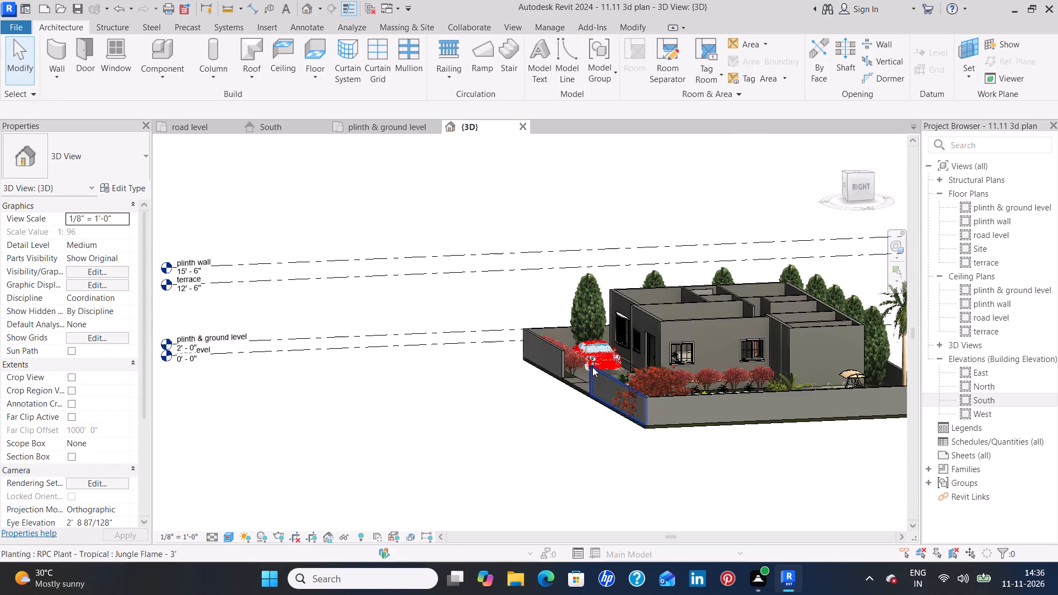
scroll(591, 363, up, 14)
scroll(570, 405, up, 4)
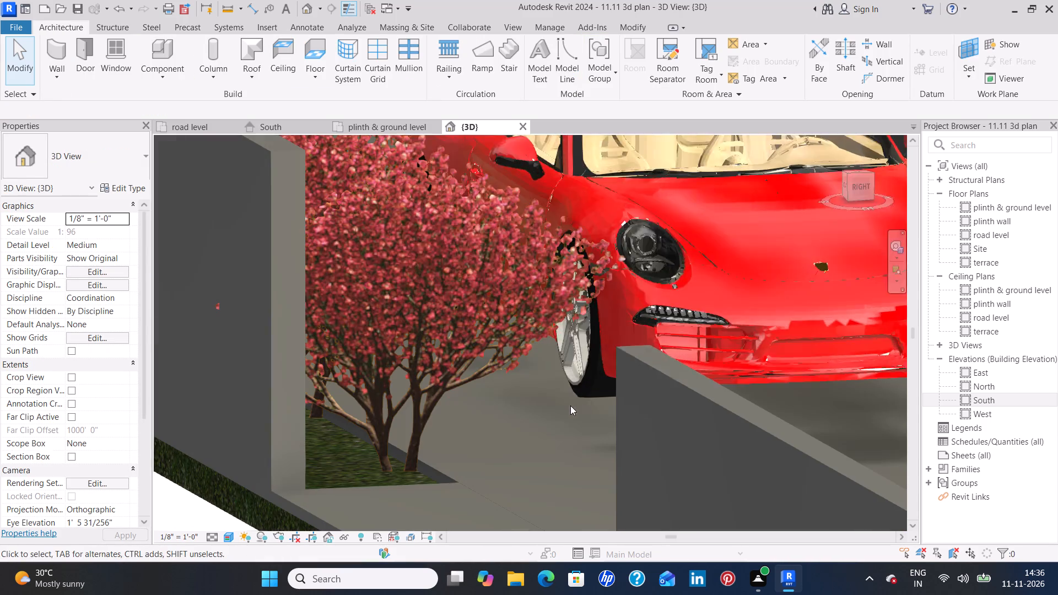
click(442, 470)
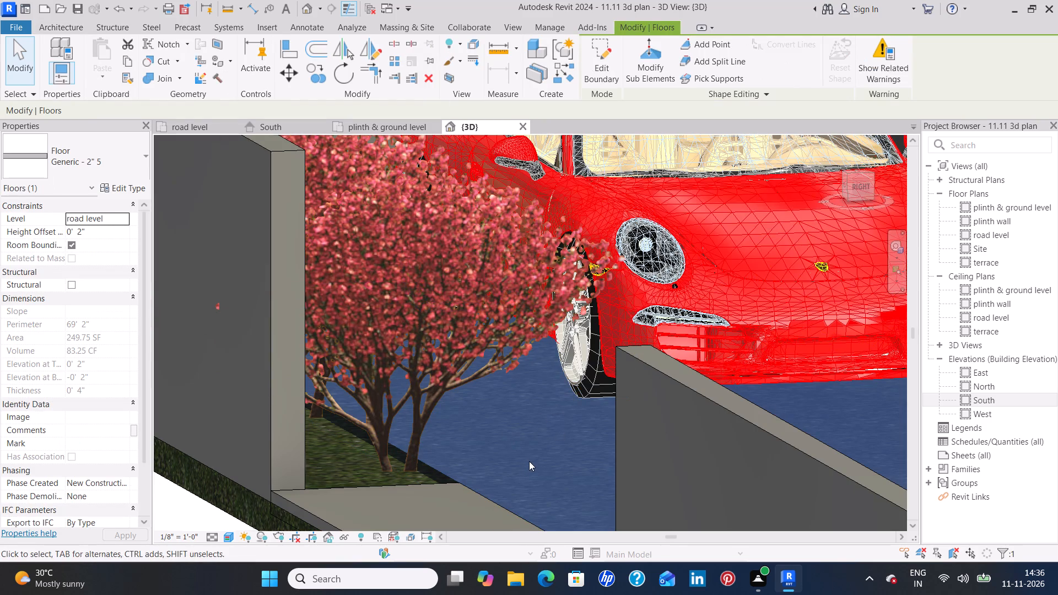
click(531, 461)
scroll(503, 451, down, 2)
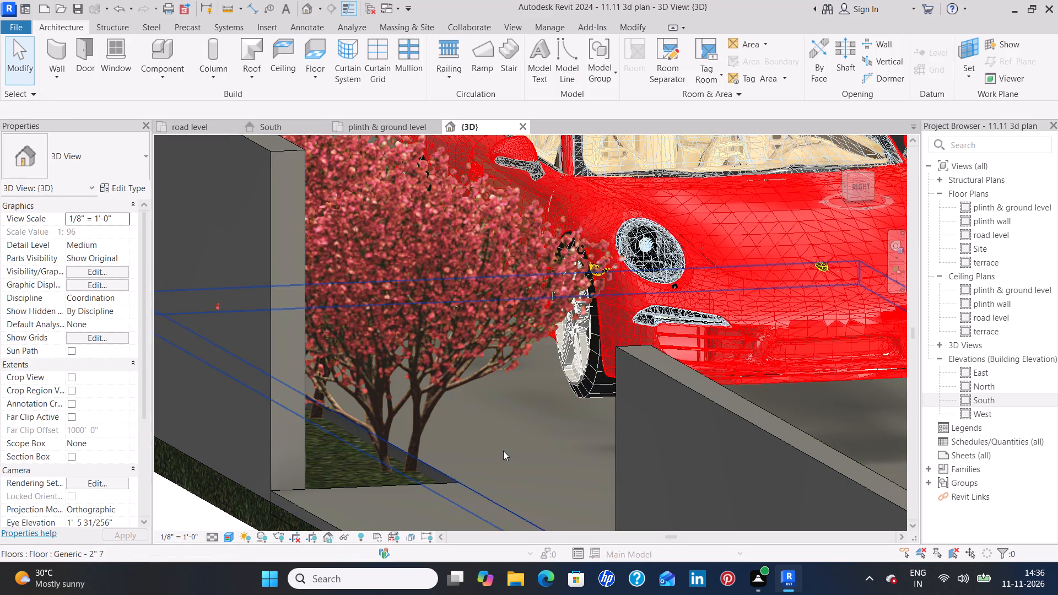
scroll(503, 451, down, 6)
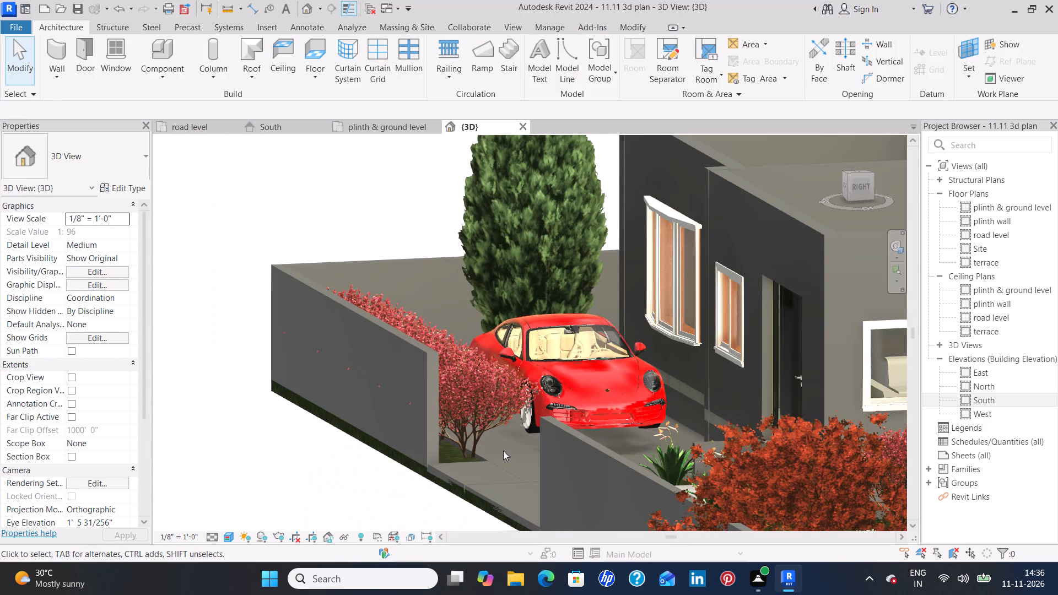
shift+middle_drag(504, 451, 590, 439)
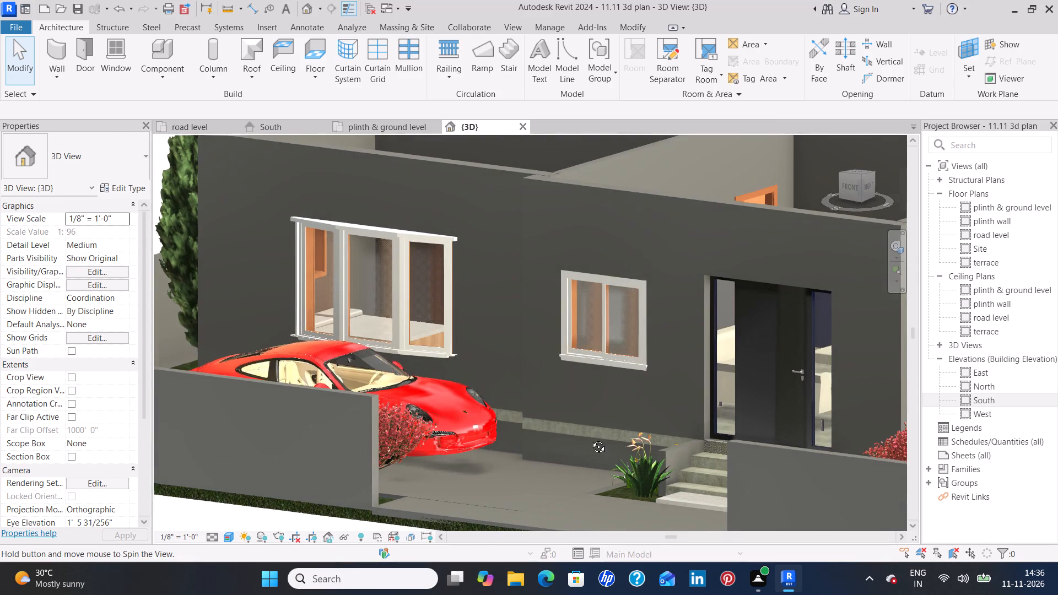
shift+middle_drag(590, 439, 557, 422)
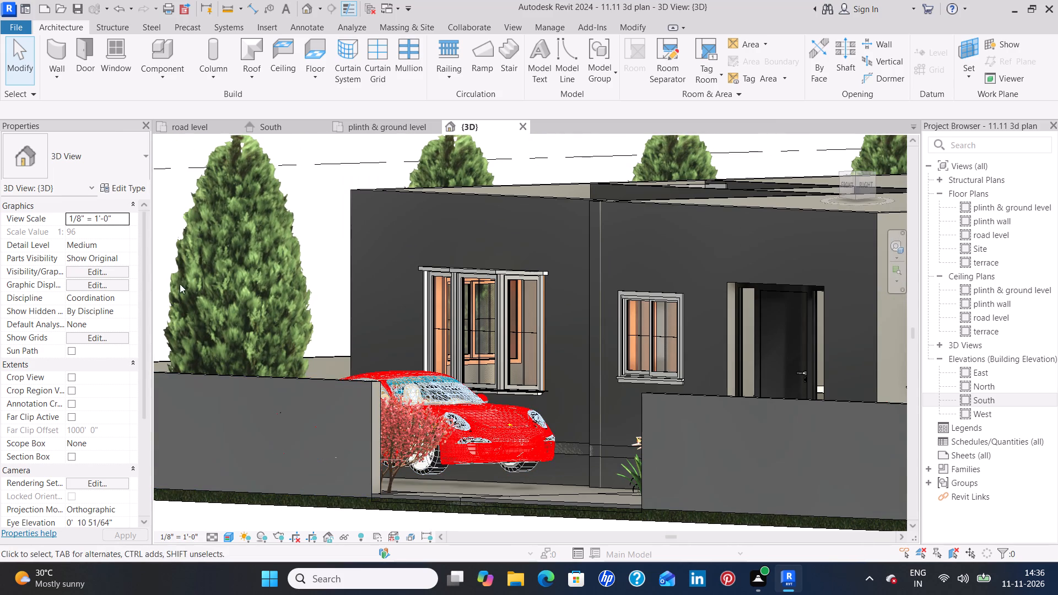
Nudge the car down three increments and back up one in the 3D view.
click(504, 440)
key(Down)
key(Down)
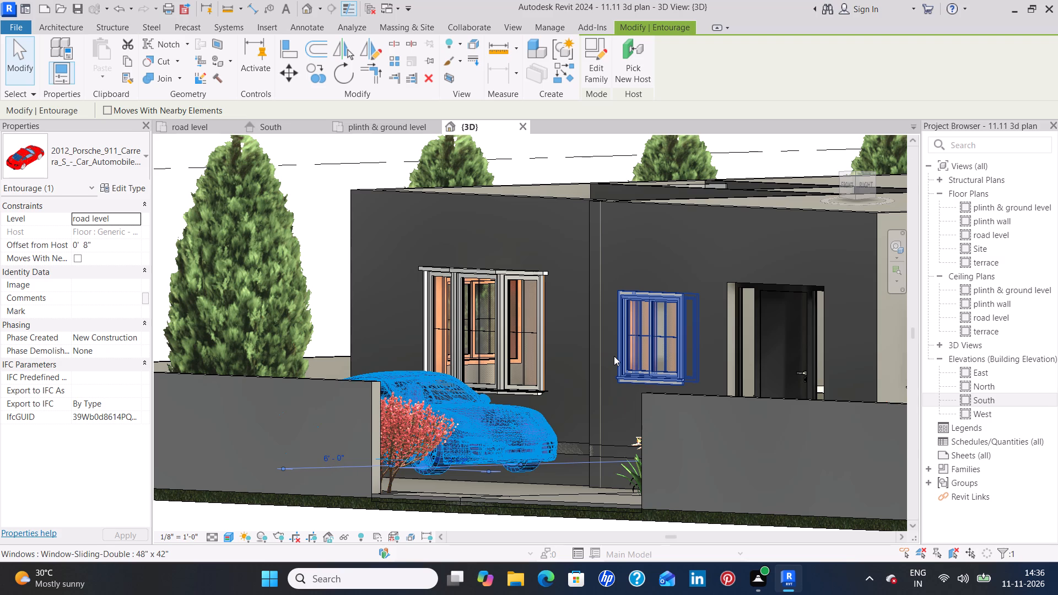
key(Down)
key(Up)
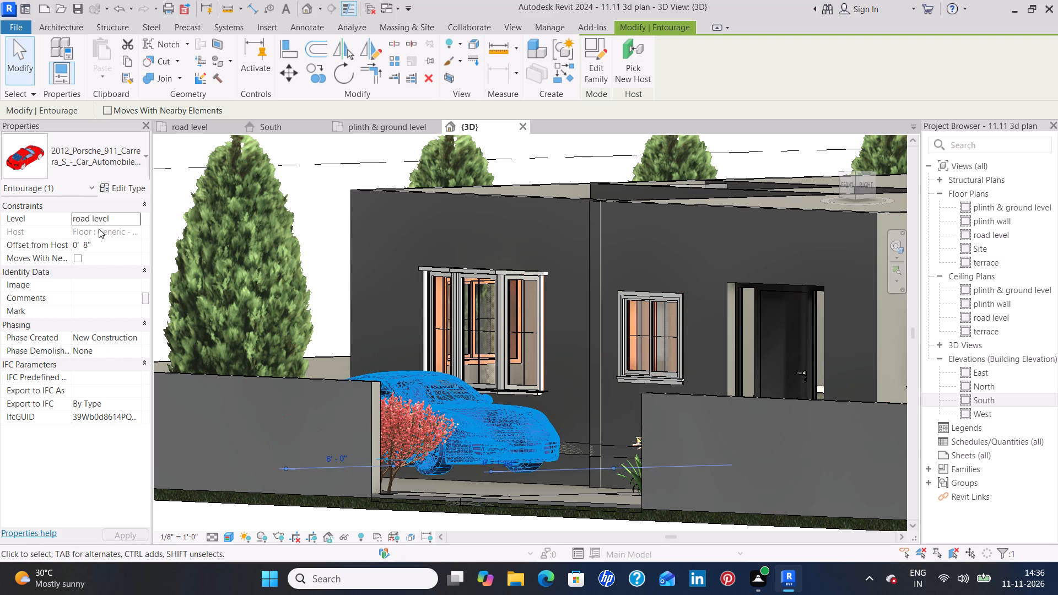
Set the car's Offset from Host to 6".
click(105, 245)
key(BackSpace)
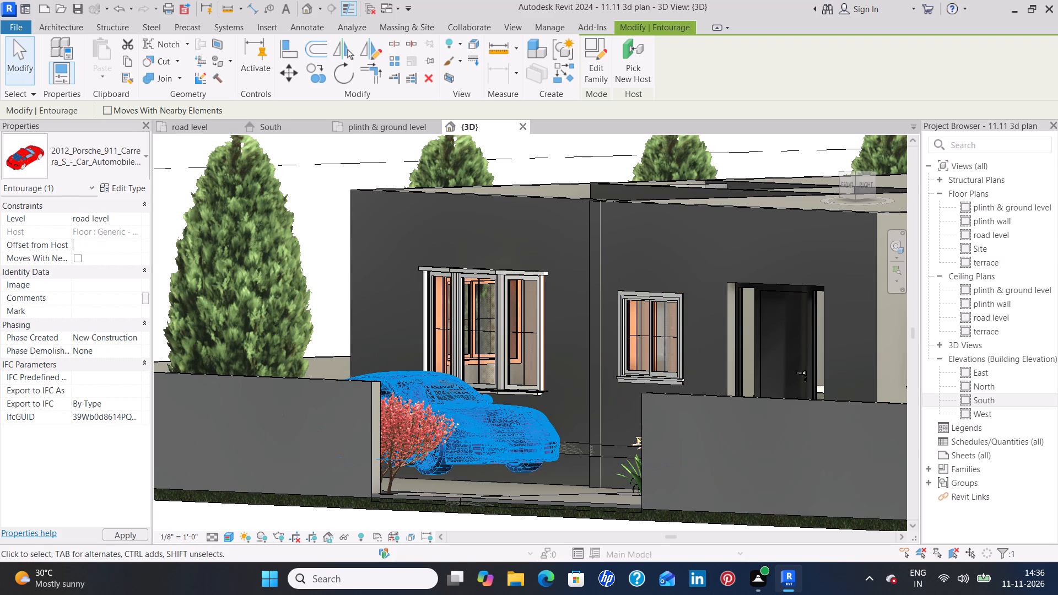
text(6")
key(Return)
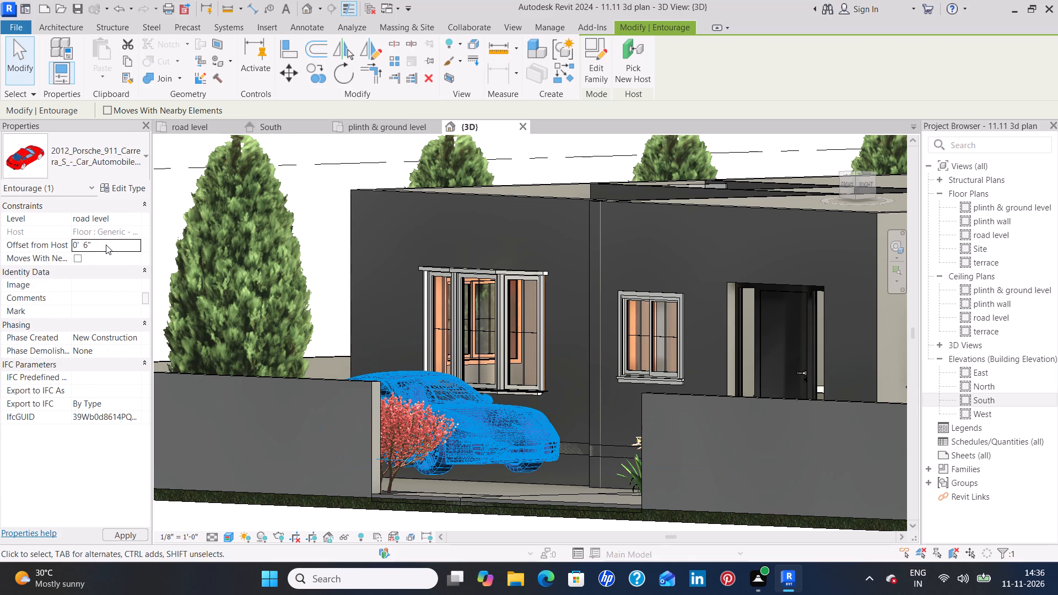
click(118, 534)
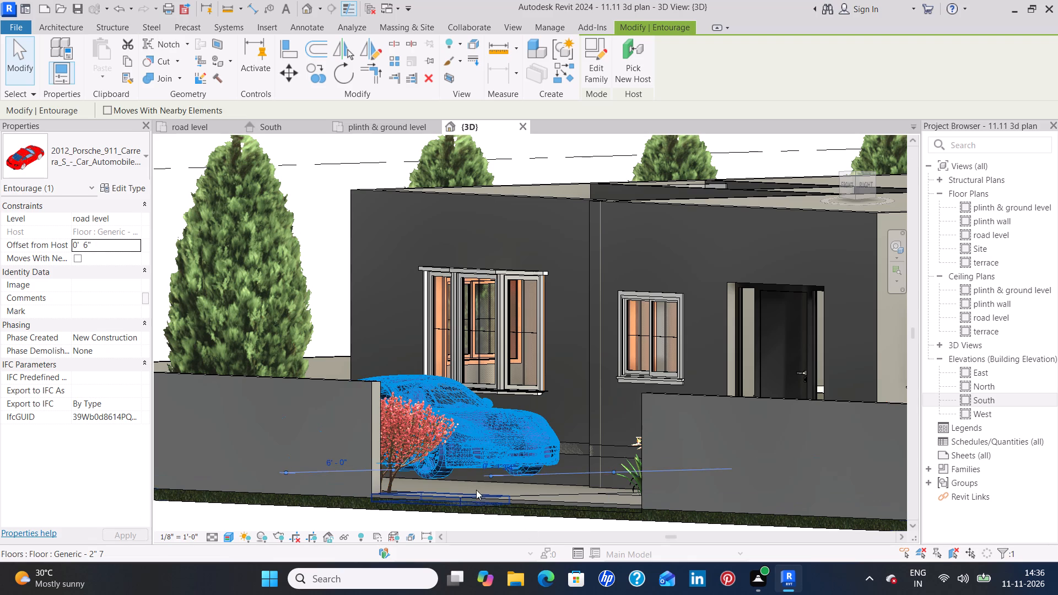
Set the car's Offset from Host to 0 so its wheels come down toward the driveway floor.
scroll(458, 490, up, 3)
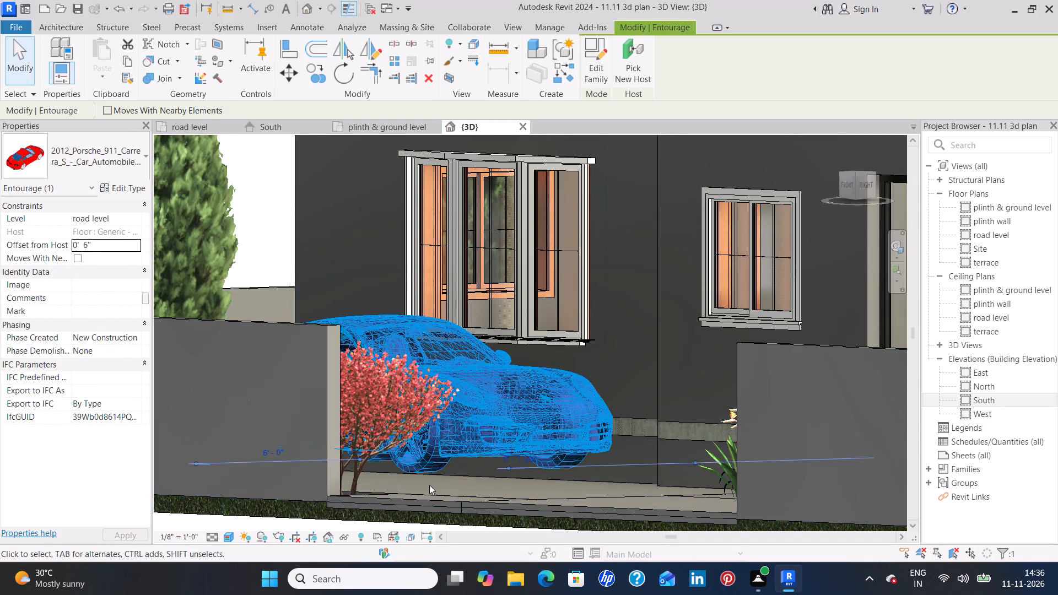
scroll(427, 486, up, 4)
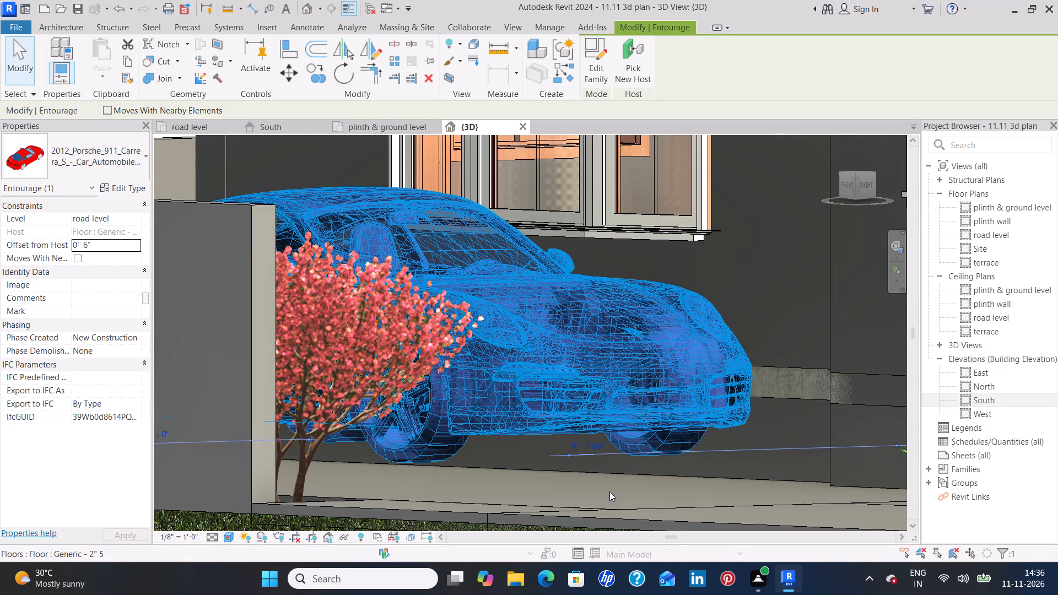
middle_drag(624, 494, 684, 488)
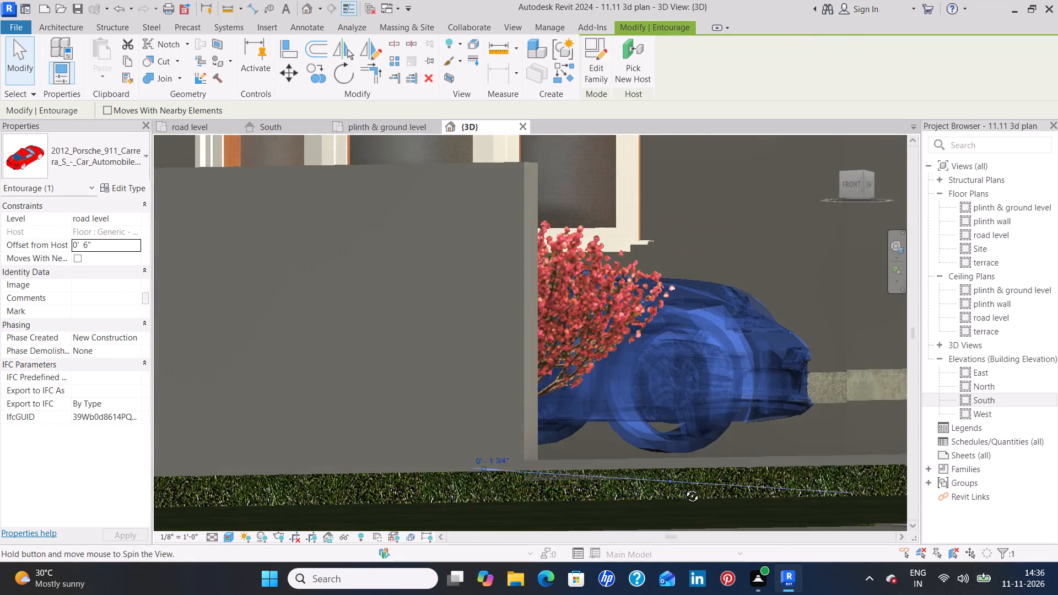
middle_drag(684, 488, 672, 502)
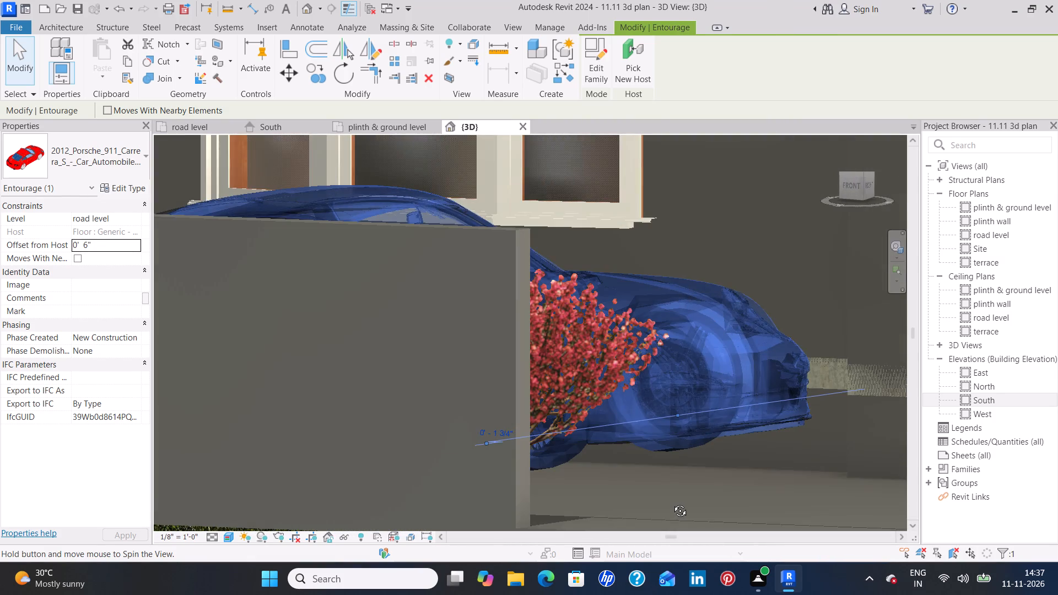
middle_drag(672, 502, 664, 500)
click(119, 246)
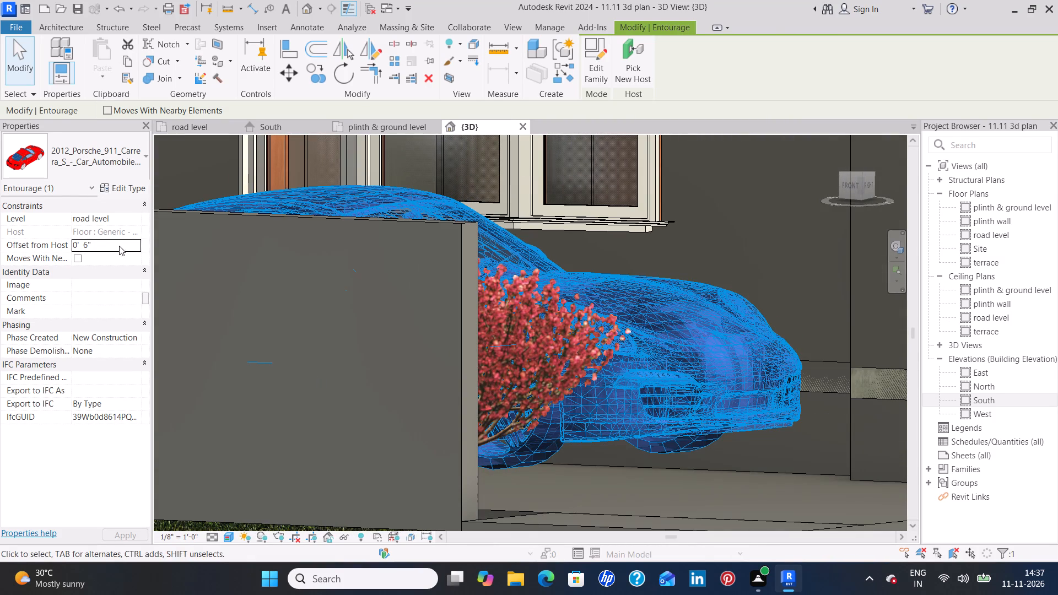
key(BackSpace)
key(0)
key(Return)
click(126, 538)
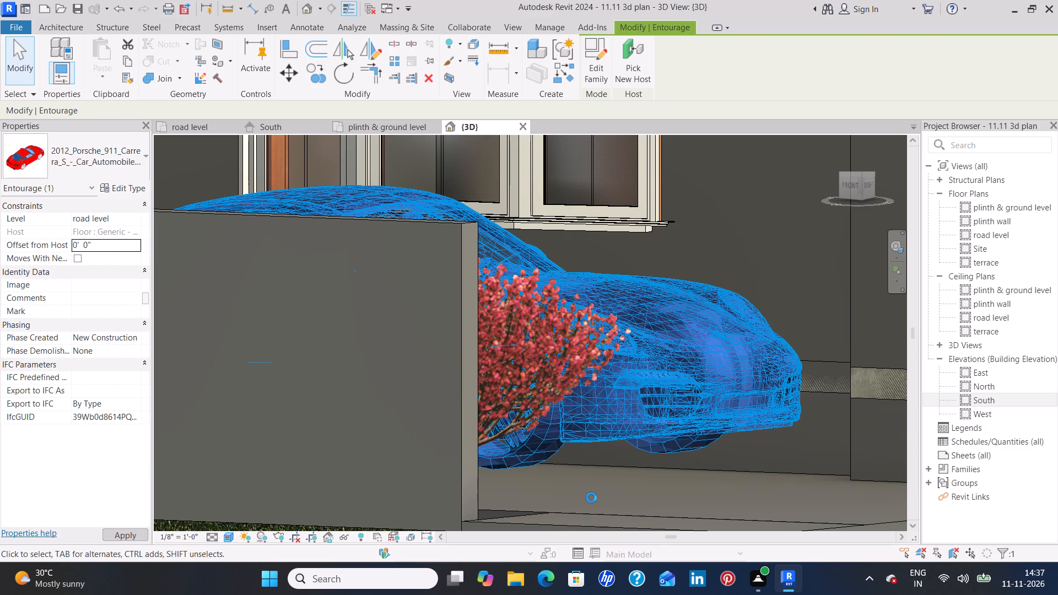
click(593, 496)
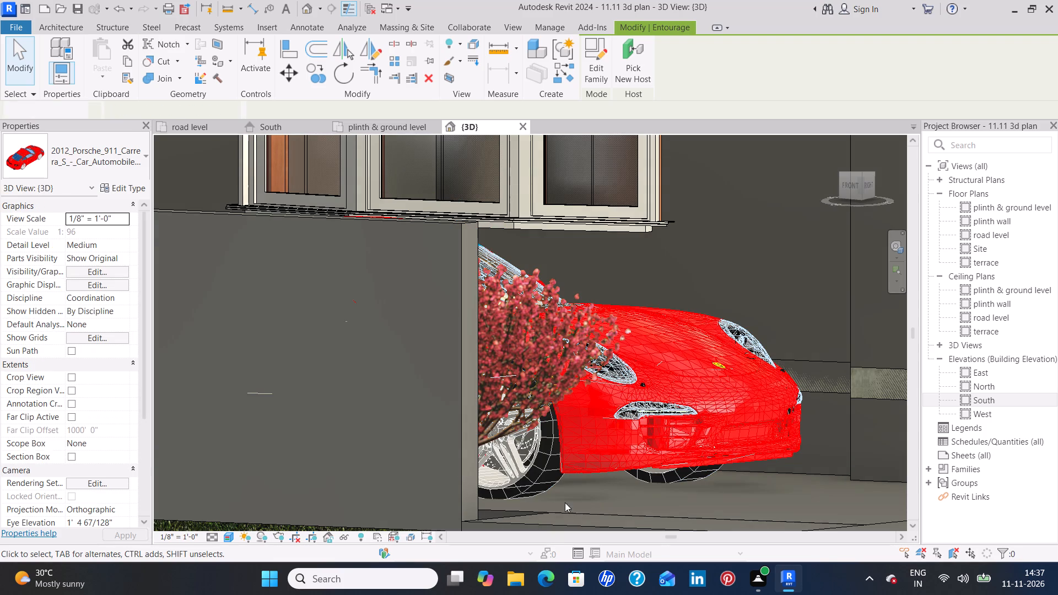
Examine the lowered car on the driveway and the whole compound in 3D from the front and side.
scroll(769, 491, down, 5)
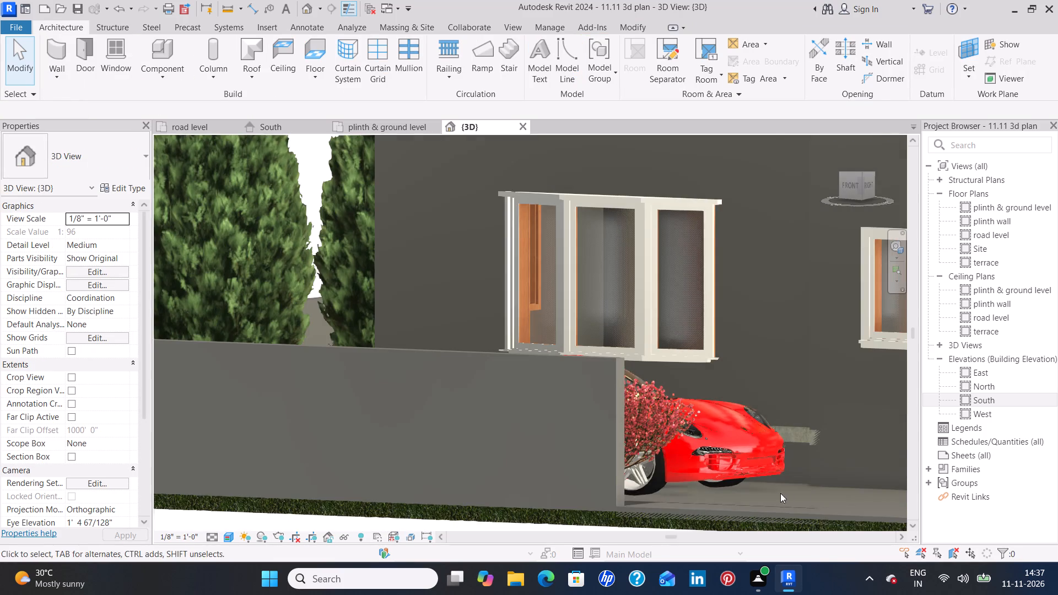
scroll(818, 489, down, 3)
shift+middle_drag(830, 487, 741, 558)
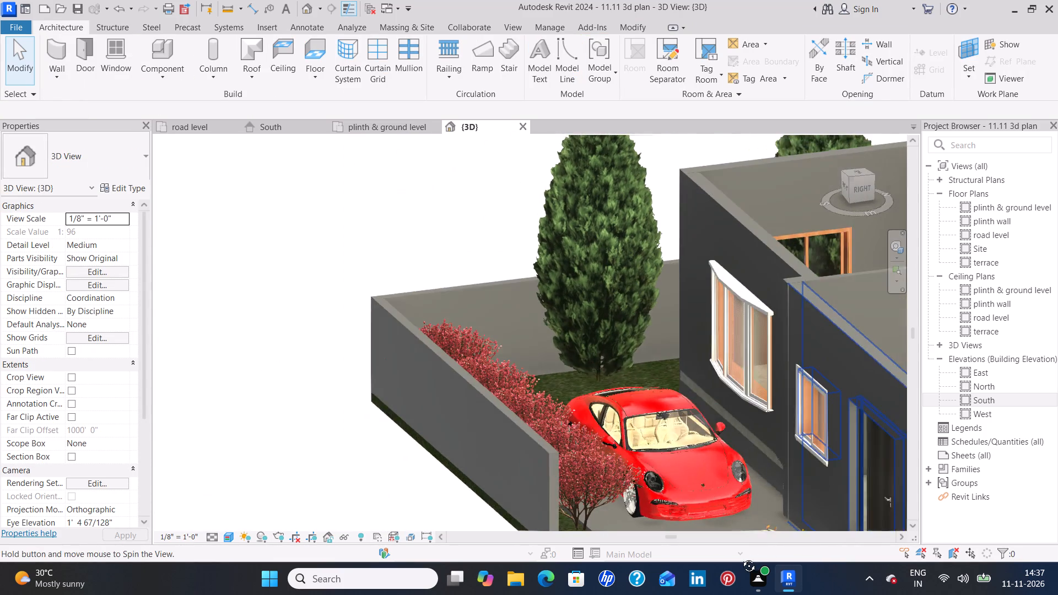
shift+middle_drag(741, 558, 740, 558)
scroll(746, 480, down, 4)
middle_drag(739, 482, 740, 482)
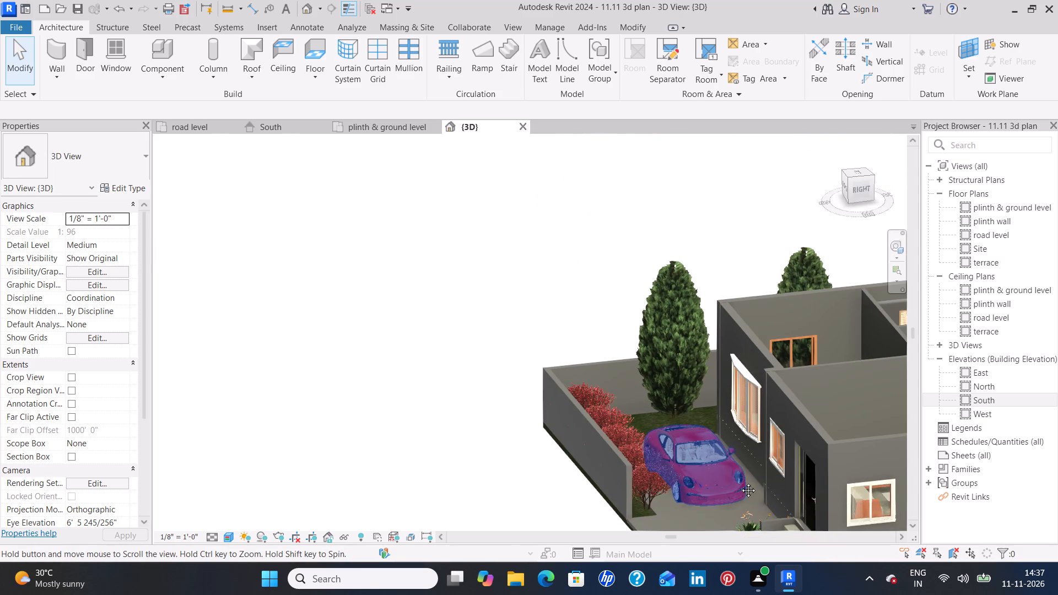
middle_drag(740, 482, 829, 479)
shift+middle_drag(798, 505, 841, 515)
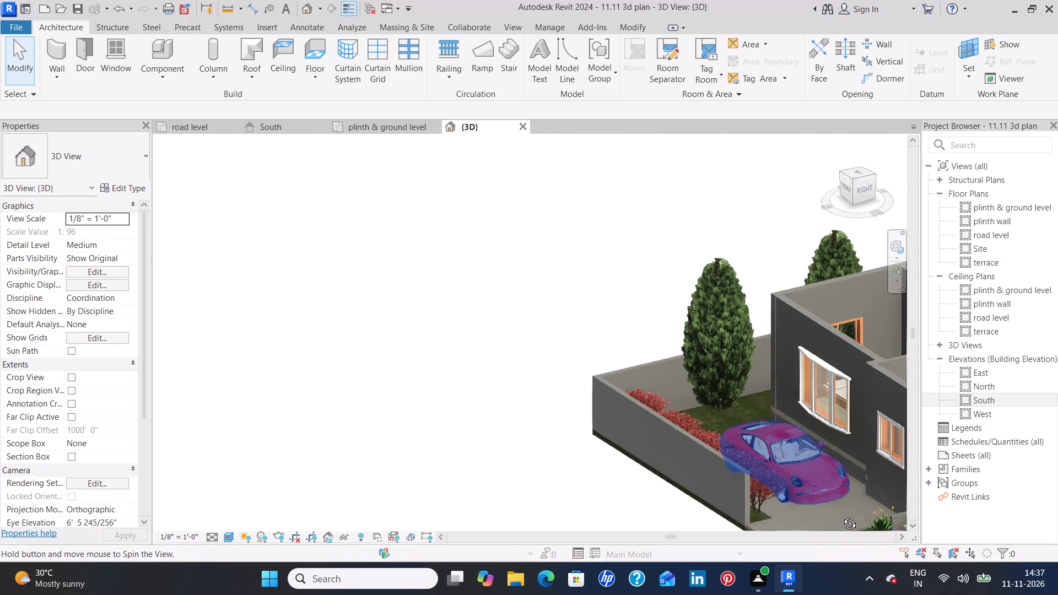
shift+middle_drag(841, 515, 856, 515)
scroll(857, 500, down, 4)
middle_drag(849, 490, 691, 475)
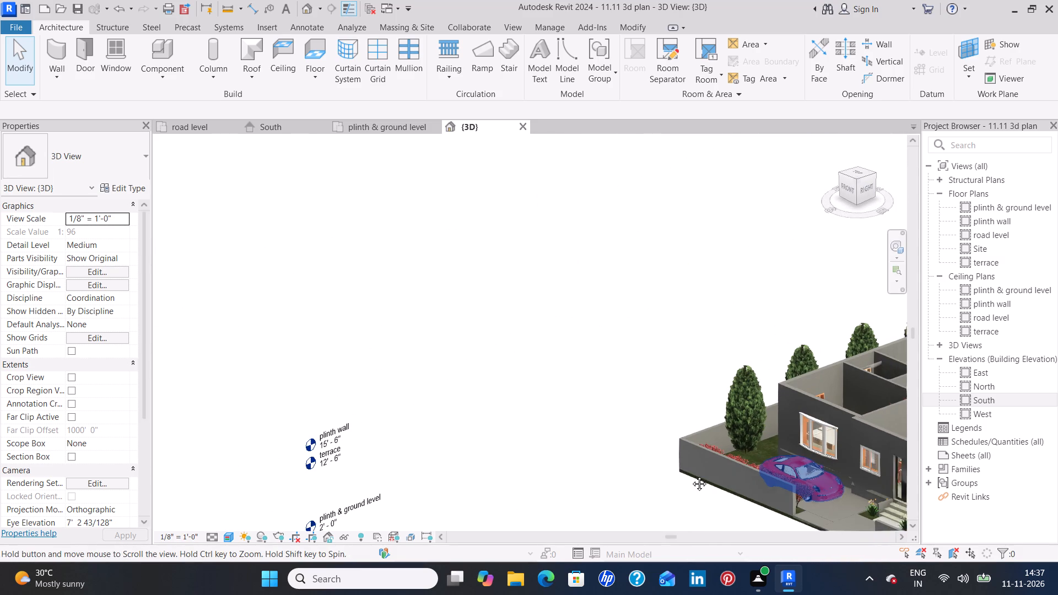
middle_drag(691, 475, 537, 469)
middle_drag(741, 459, 745, 470)
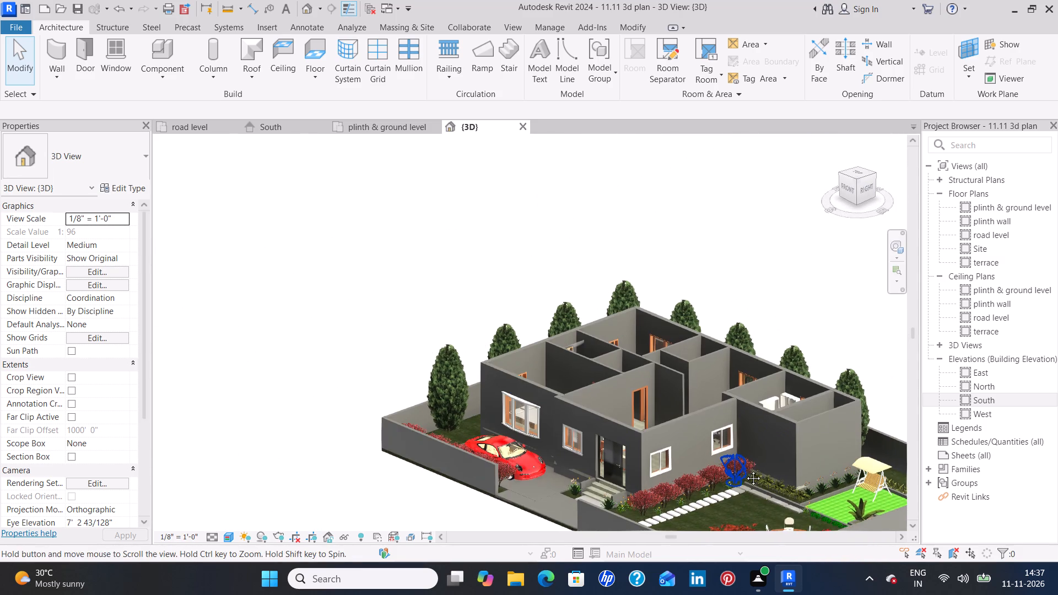
middle_drag(745, 470, 738, 489)
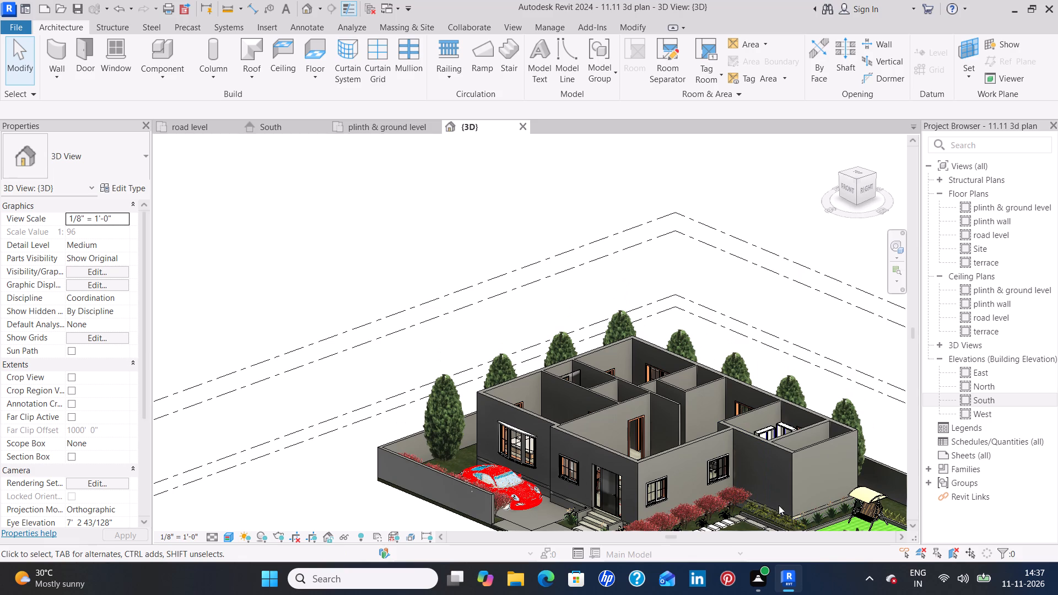
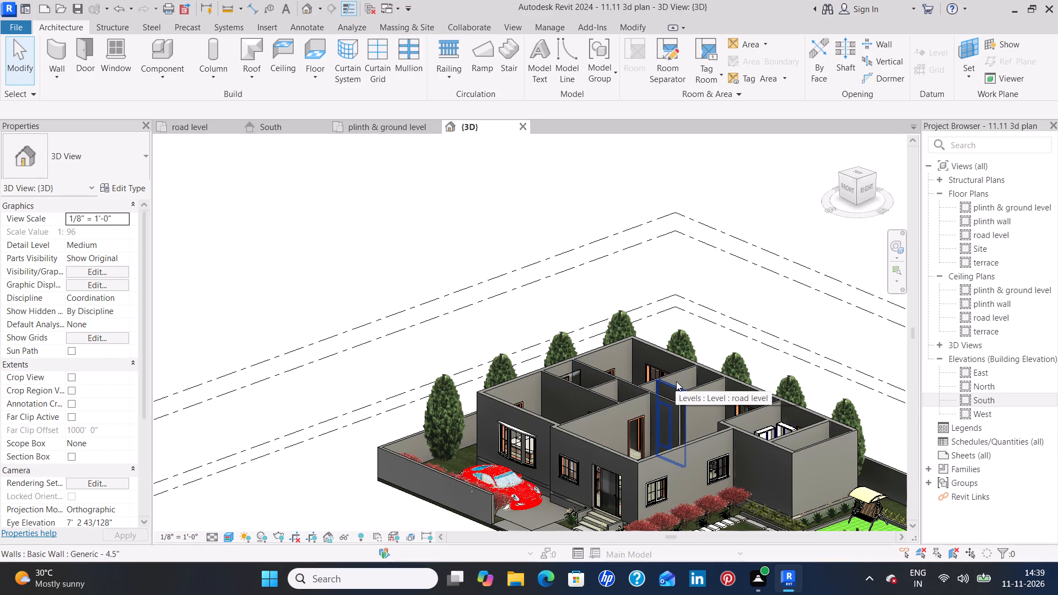
Examine the house, its open rooms and the garden from several angles in the 3D view.
scroll(726, 402, down, 2)
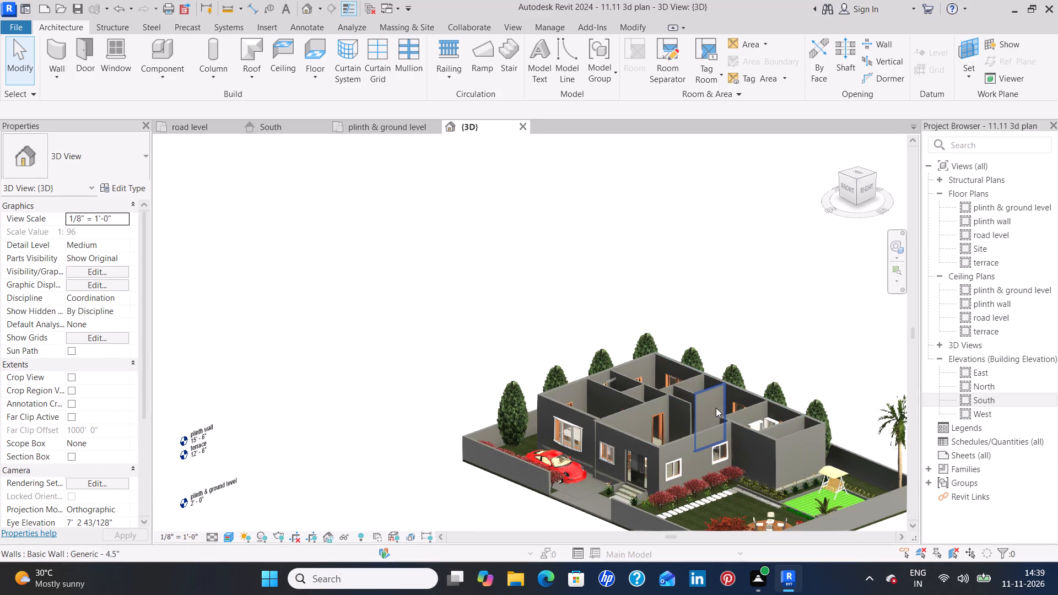
shift+middle_drag(716, 410, 627, 431)
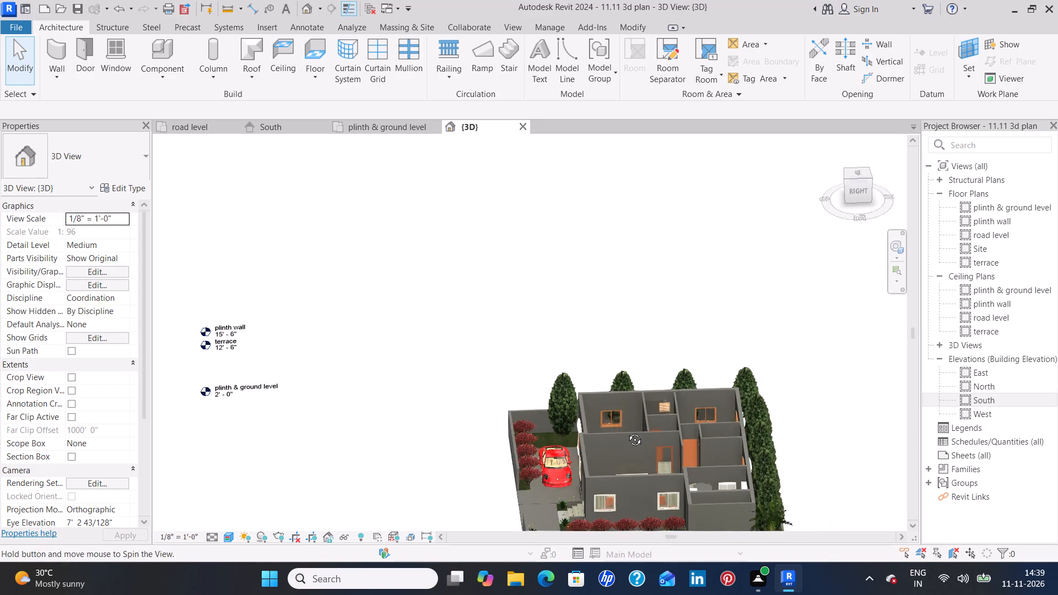
shift+middle_drag(627, 431, 766, 452)
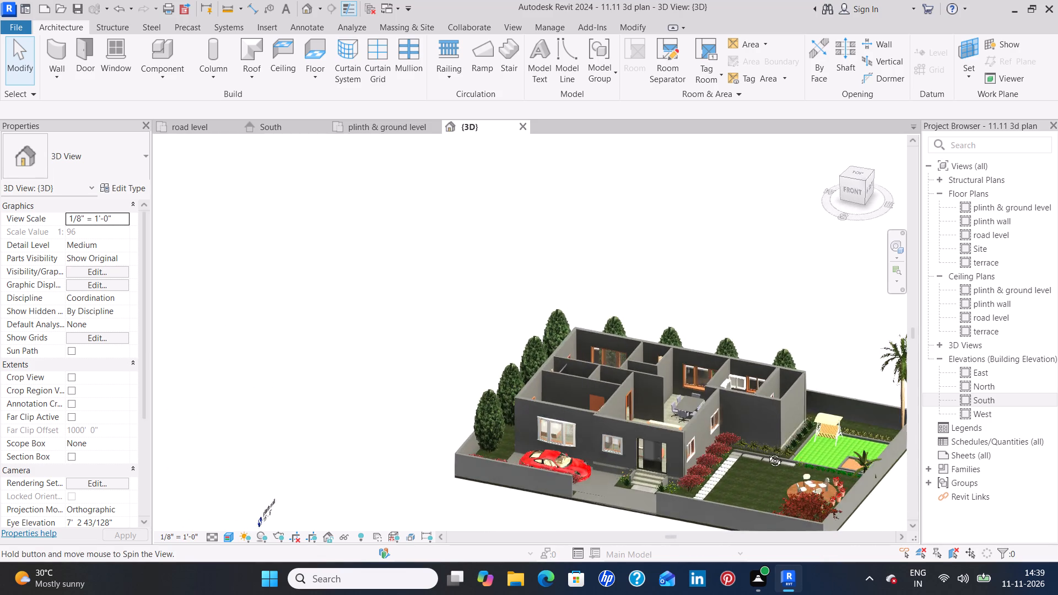
shift+middle_drag(766, 452, 745, 492)
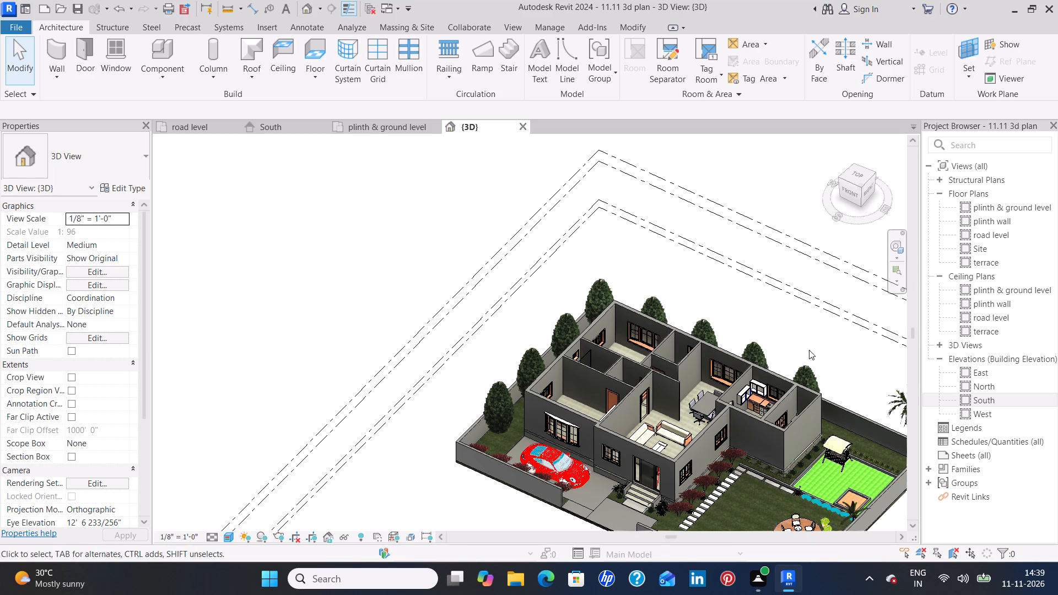
middle_drag(809, 347, 813, 310)
shift+middle_drag(815, 330, 830, 290)
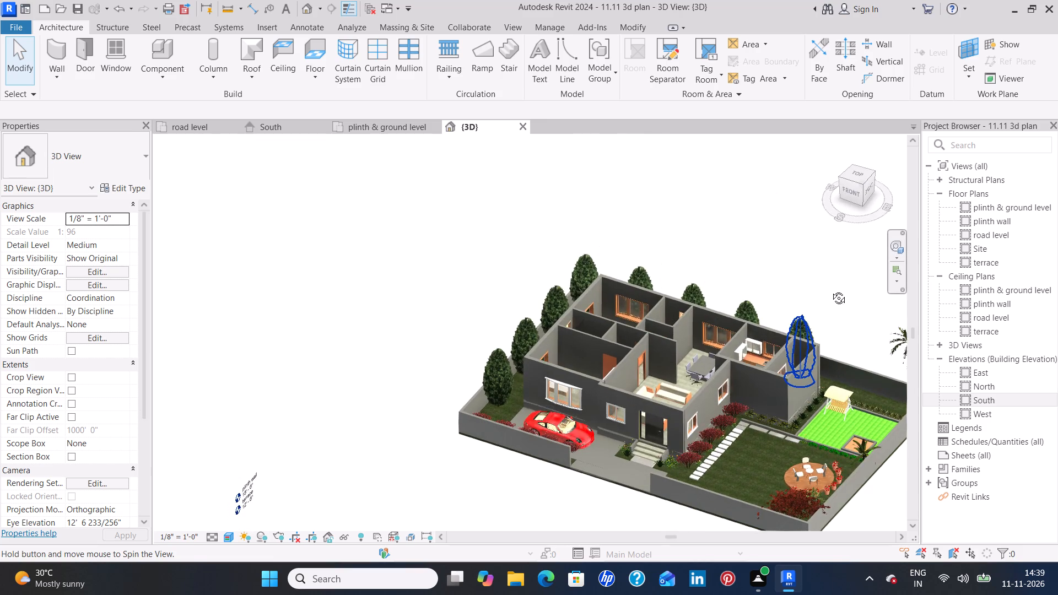
shift+middle_drag(830, 290, 830, 288)
middle_drag(850, 328, 832, 332)
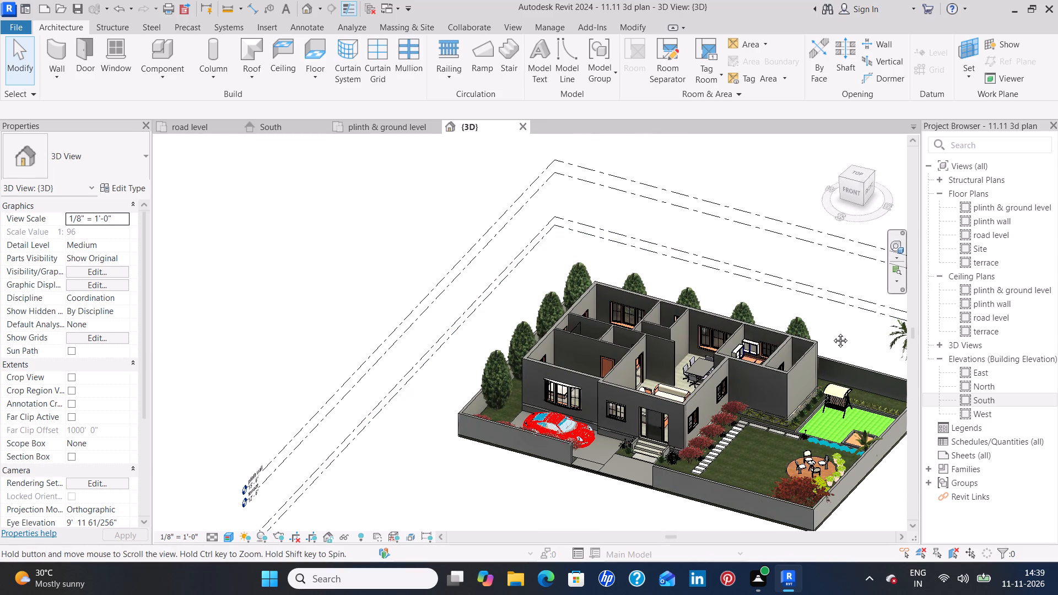
middle_drag(832, 332, 752, 351)
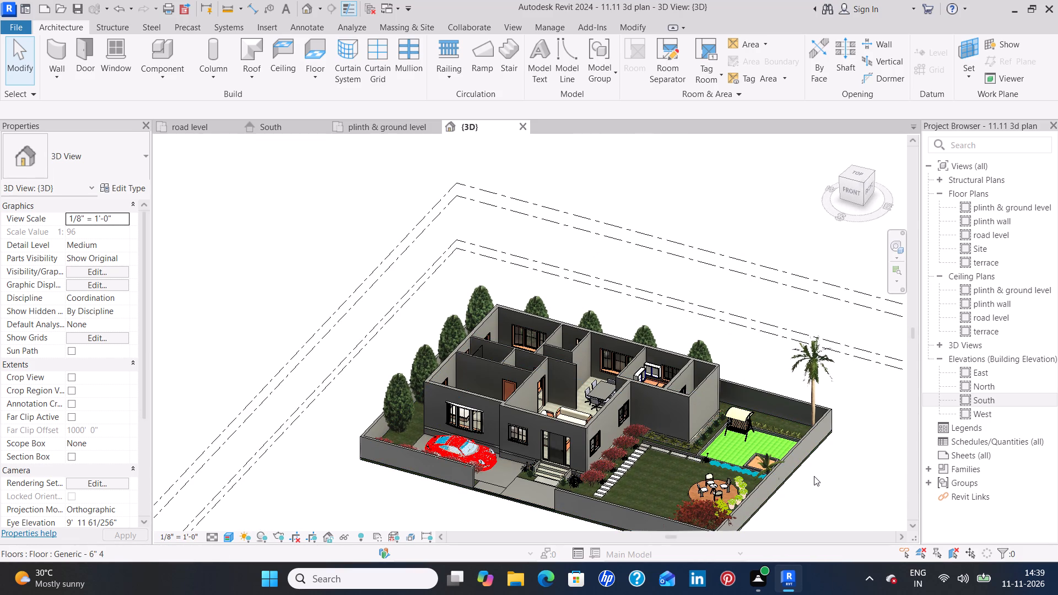
shift+middle_drag(814, 476, 722, 502)
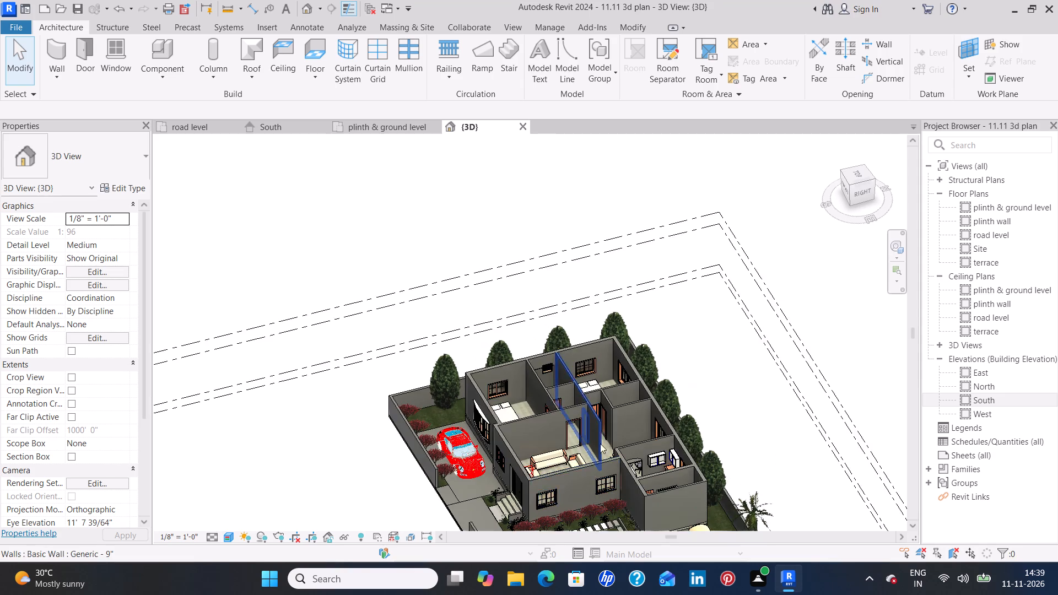
middle_drag(600, 440, 604, 340)
middle_drag(604, 340, 619, 450)
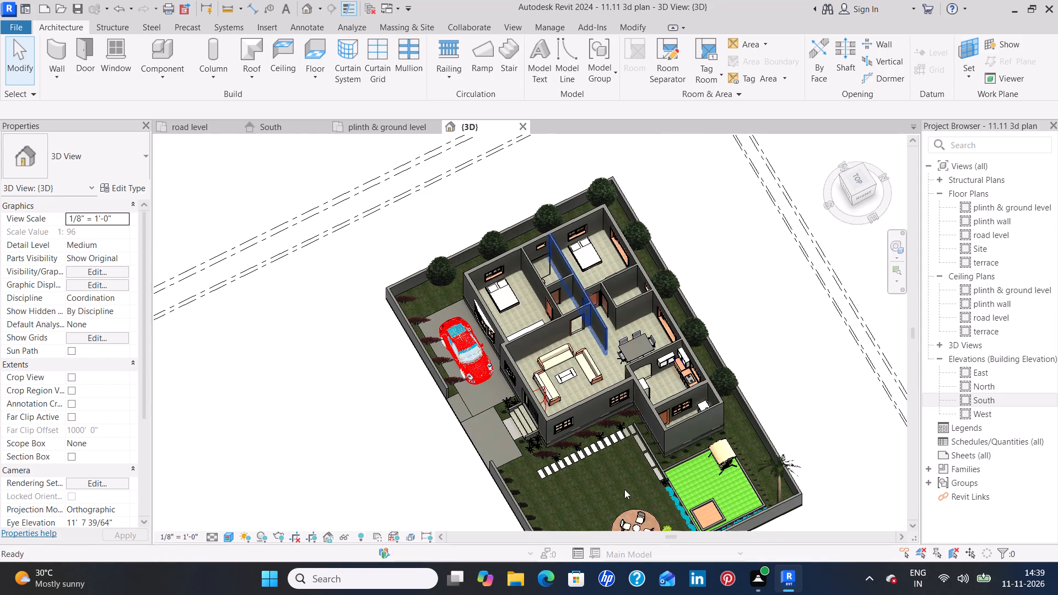
Create two instances similar to the garden's 3d_flower_indooroutdoor_8176 plant in the living room's entrance-side corners on the plinth & ground level plan.
click(667, 525)
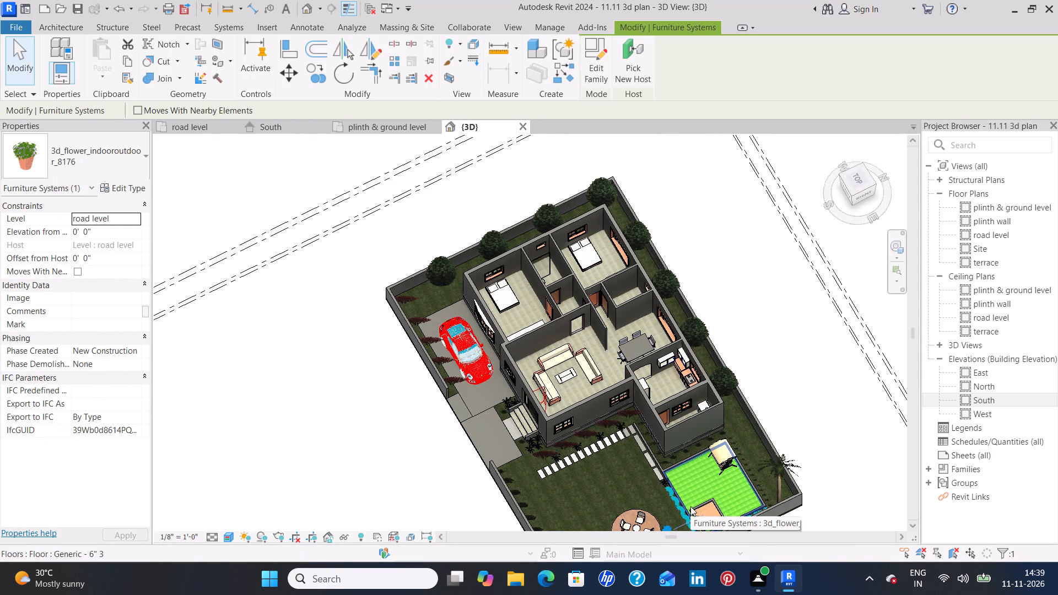
text(cs)
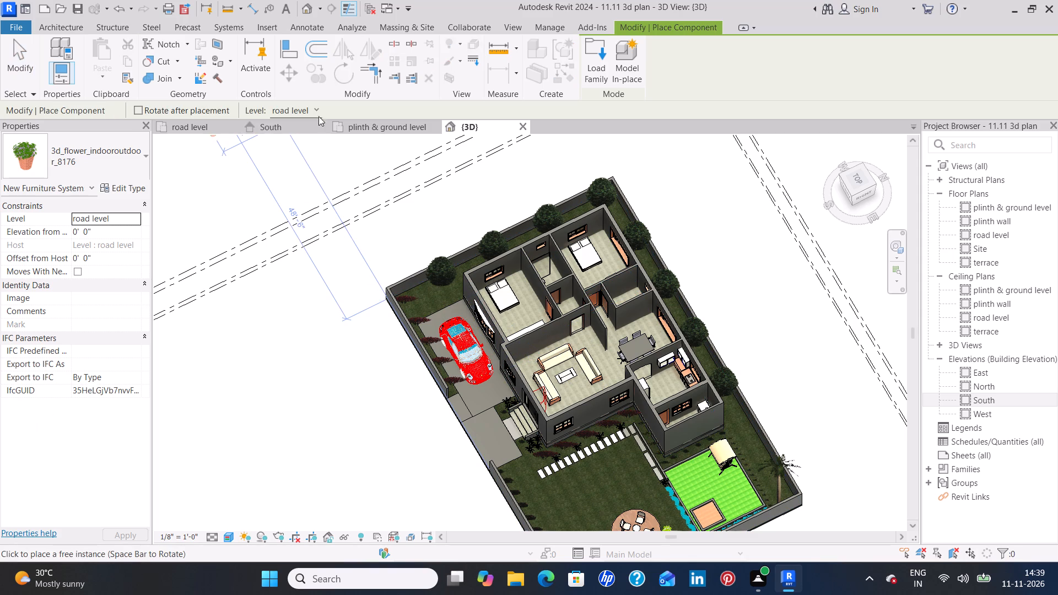
click(397, 131)
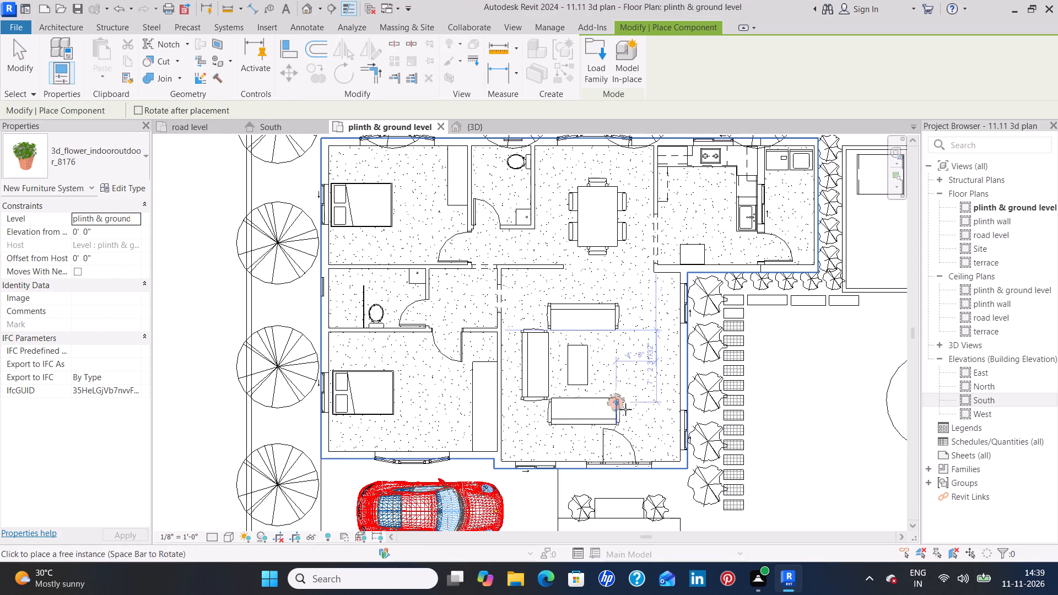
scroll(663, 452, up, 4)
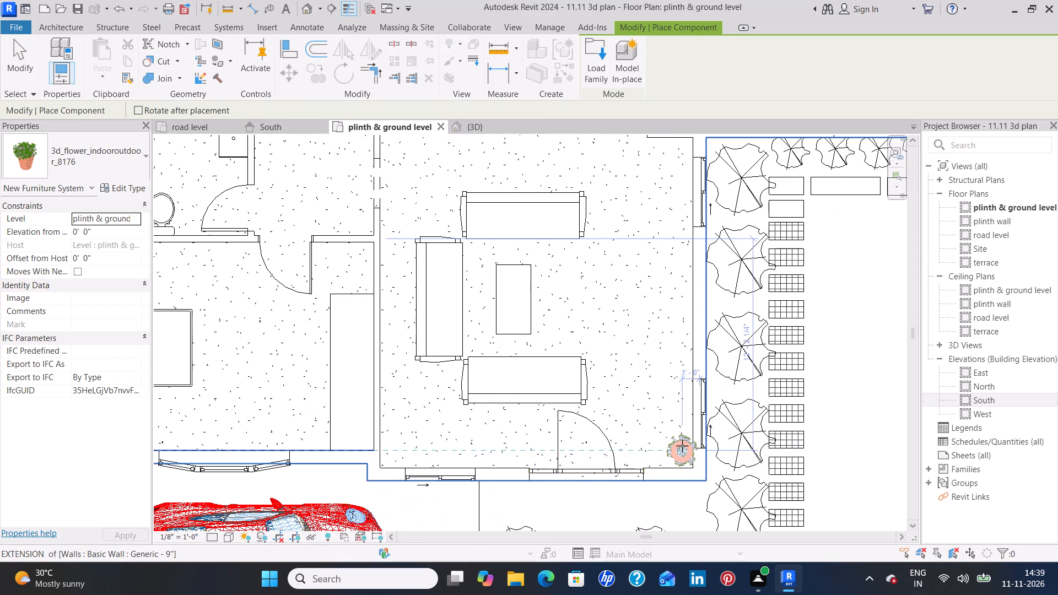
click(675, 448)
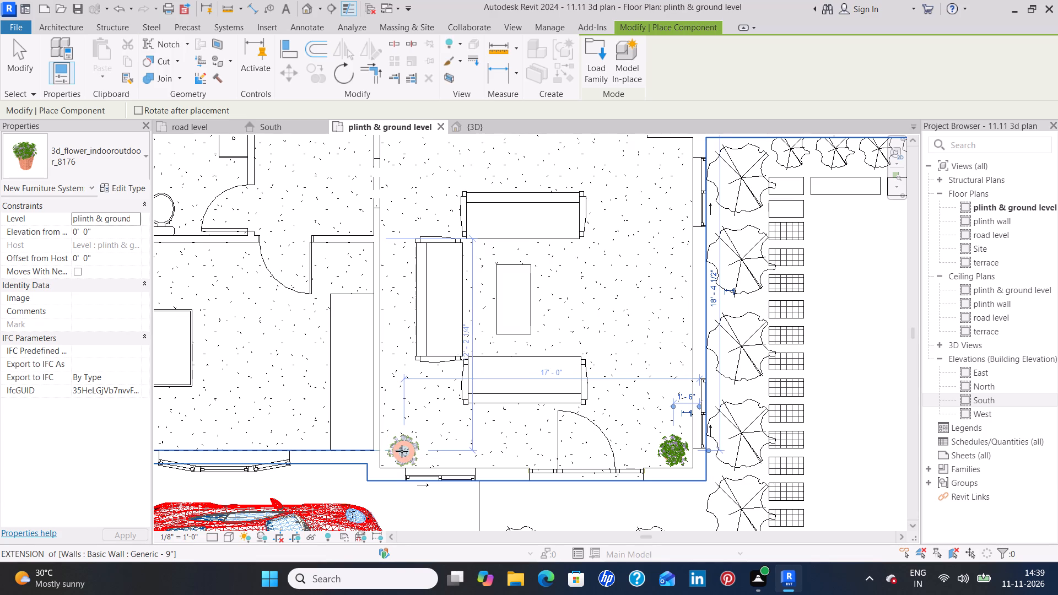
scroll(400, 451, up, 4)
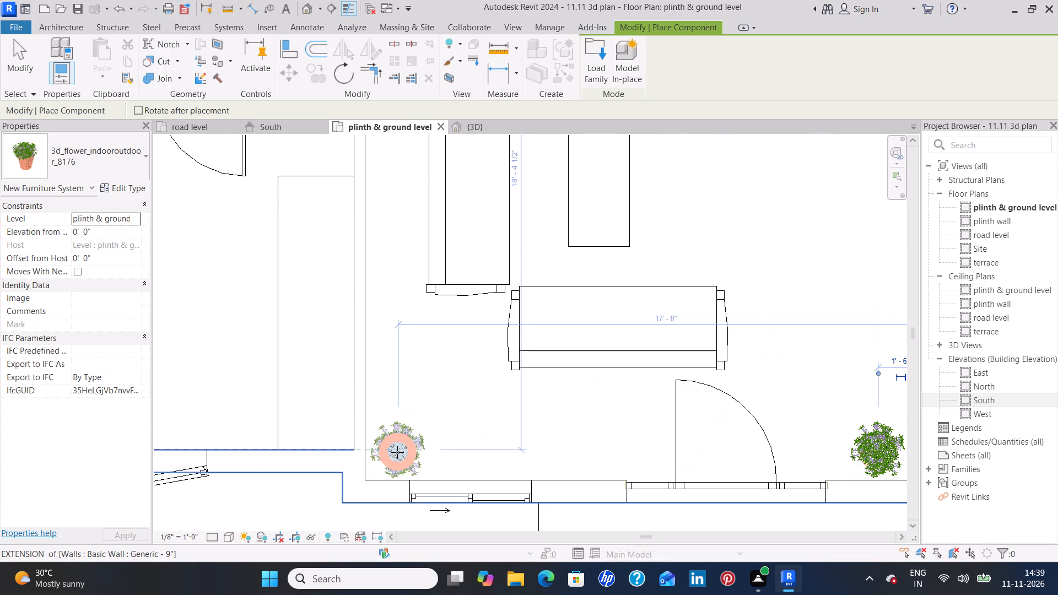
click(397, 452)
Place two more of the same potted plant in the dining area's window-side corners, about 1'-6" from the window wall.
scroll(463, 342, down, 3)
scroll(569, 251, down, 2)
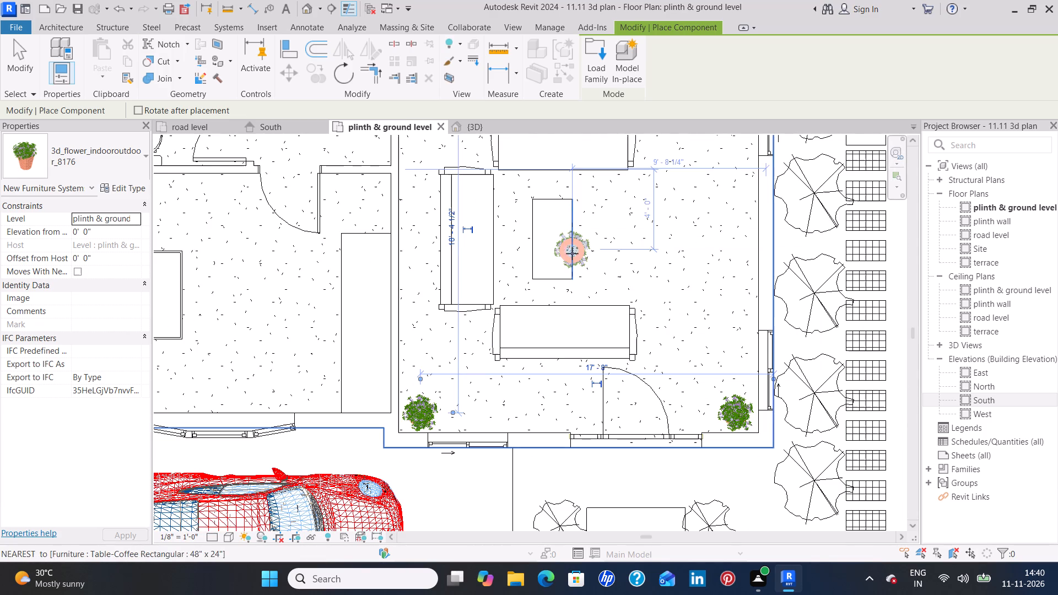
middle_drag(636, 237, 576, 420)
scroll(600, 407, down, 1)
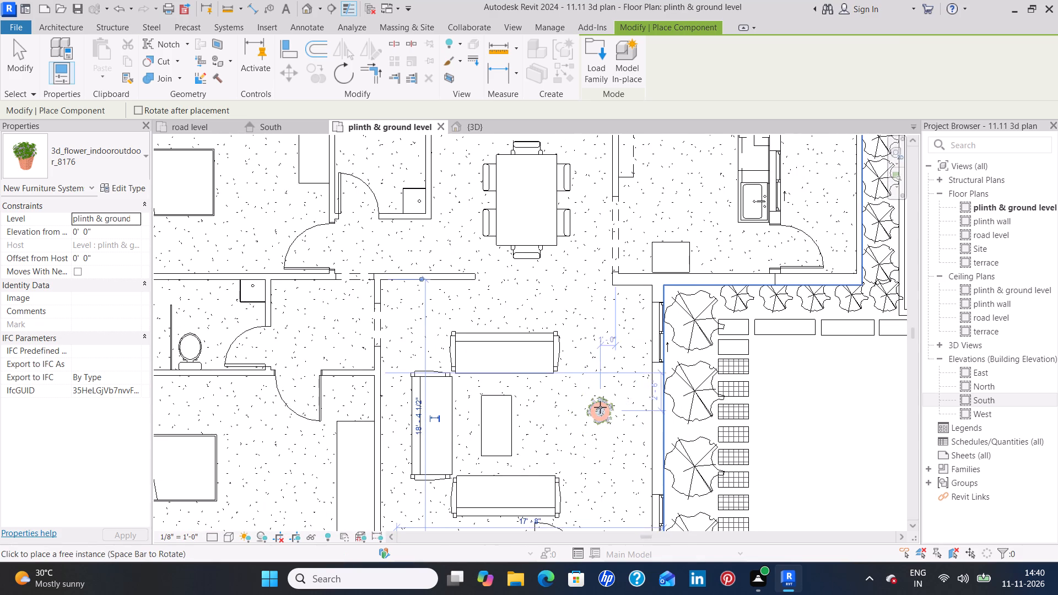
scroll(600, 407, down, 1)
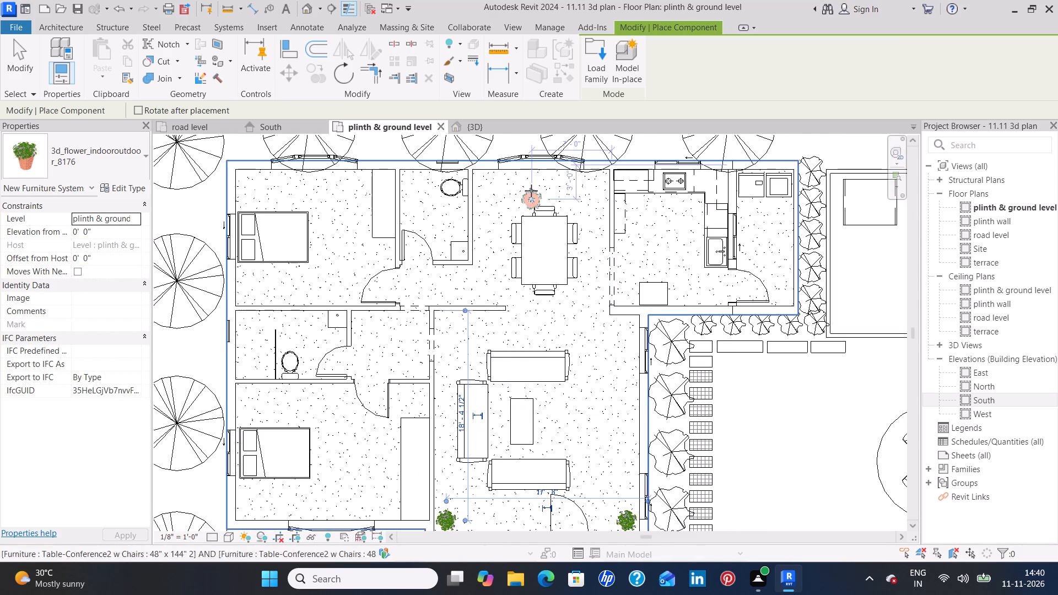
scroll(488, 180, up, 7)
middle_drag(488, 187, 475, 268)
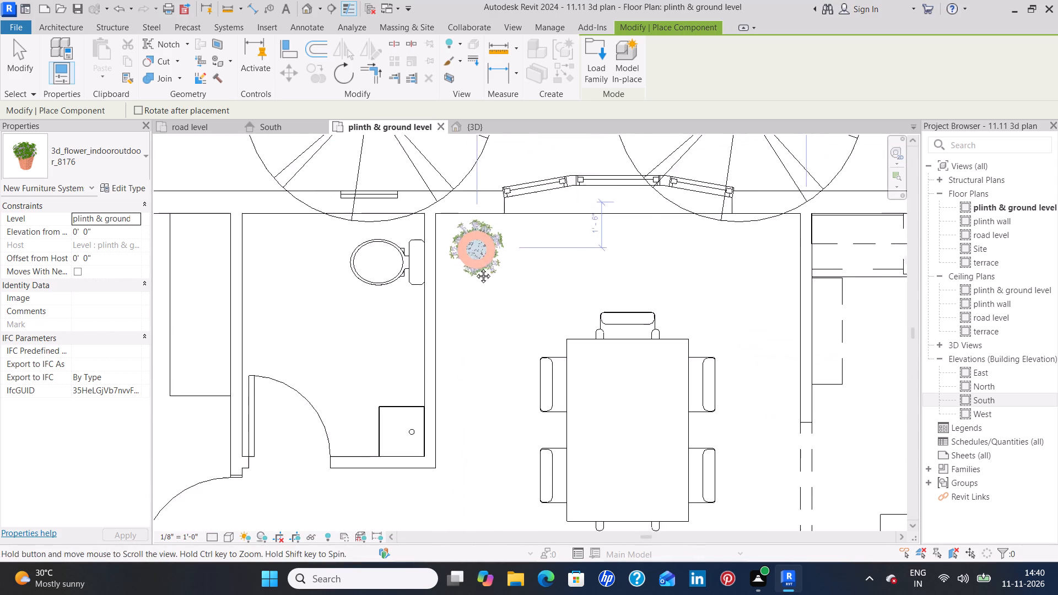
middle_drag(475, 268, 471, 293)
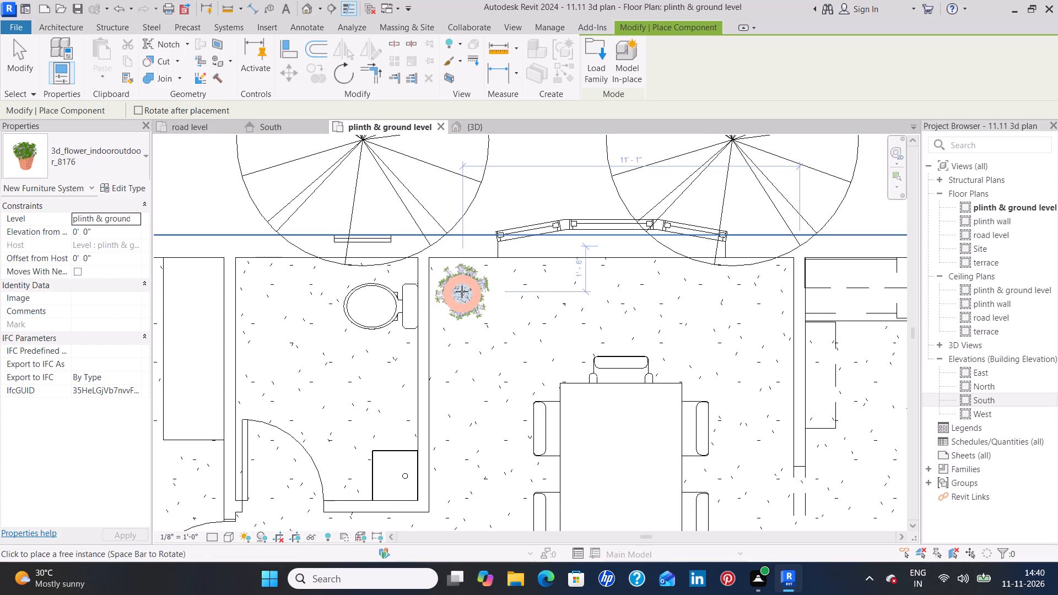
click(462, 291)
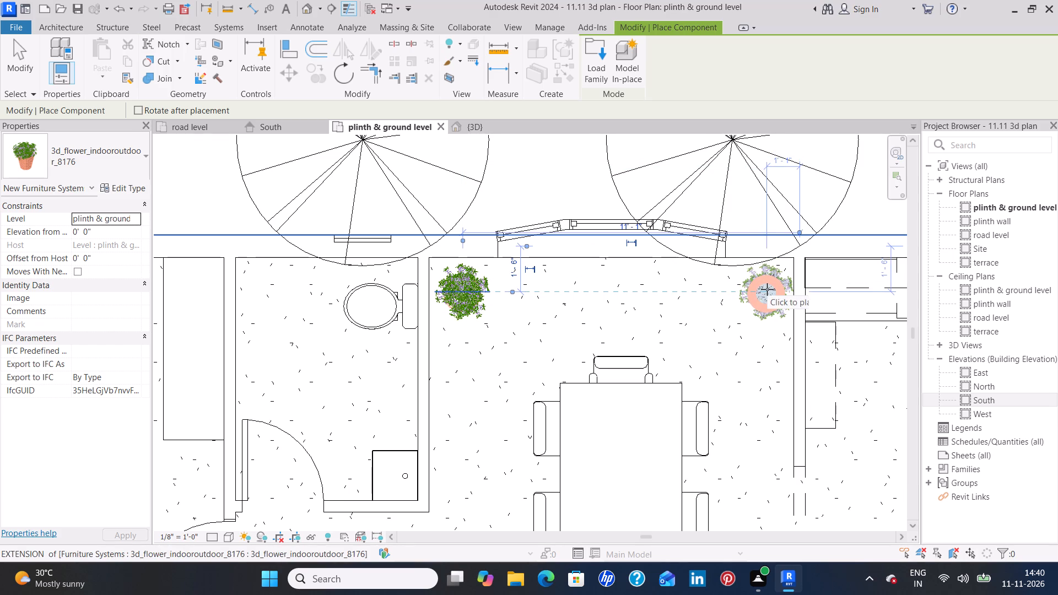
click(767, 289)
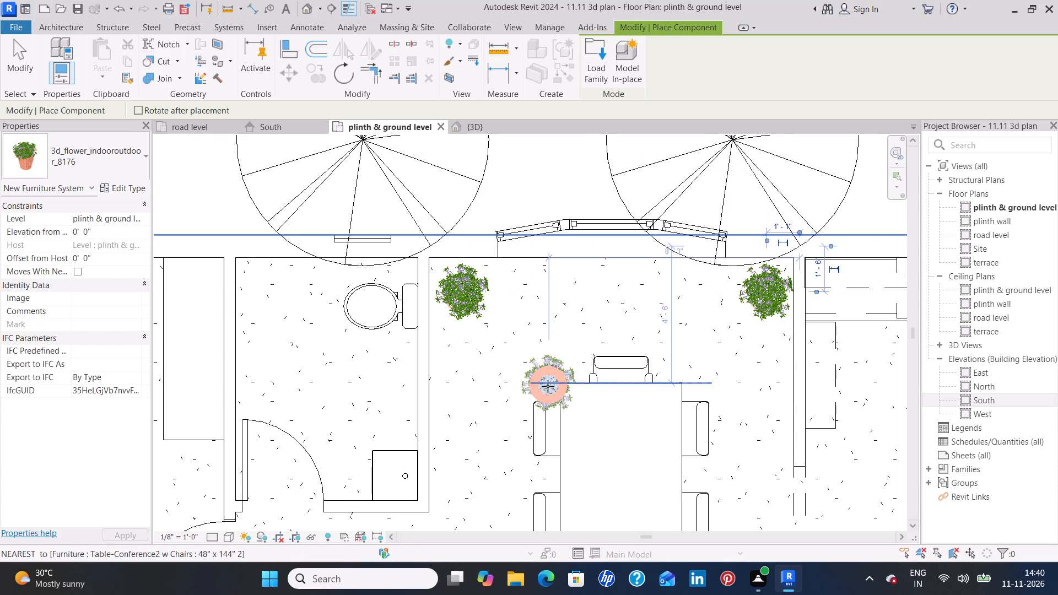
key(Escape)
key(Escape)
Review the plinth & ground level plan, checking the plants in the rooms and the surrounding garden.
scroll(569, 375, down, 6)
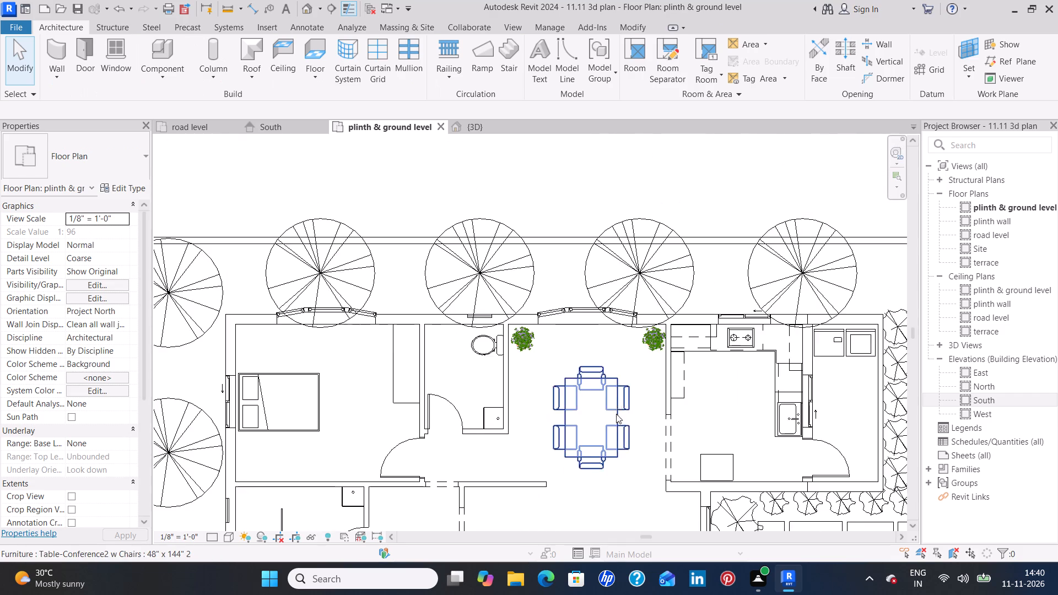
scroll(606, 431, down, 3)
middle_drag(616, 463, 597, 266)
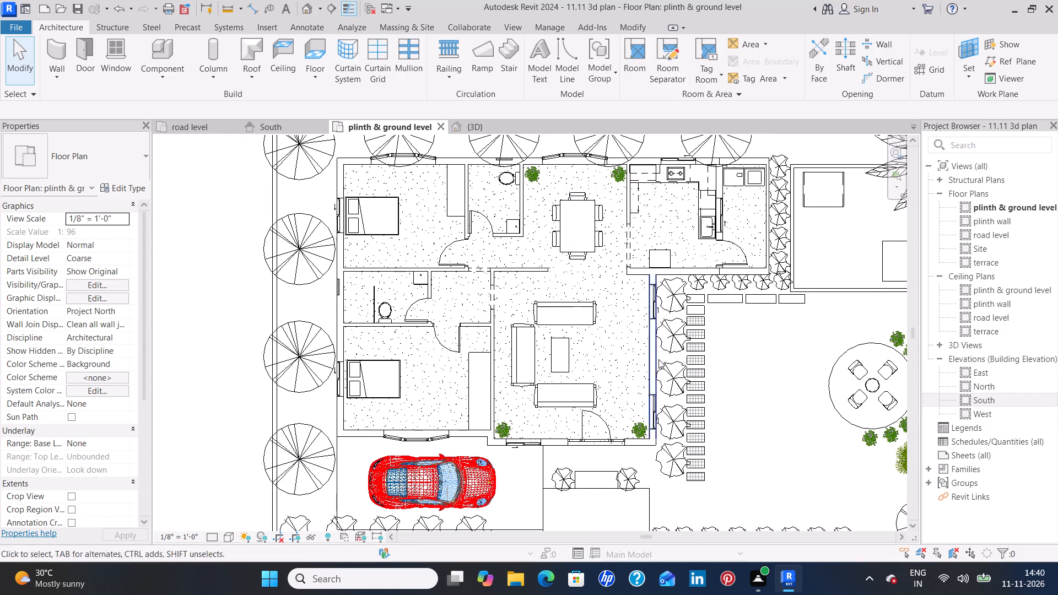
scroll(829, 414, down, 3)
middle_drag(780, 423, 709, 351)
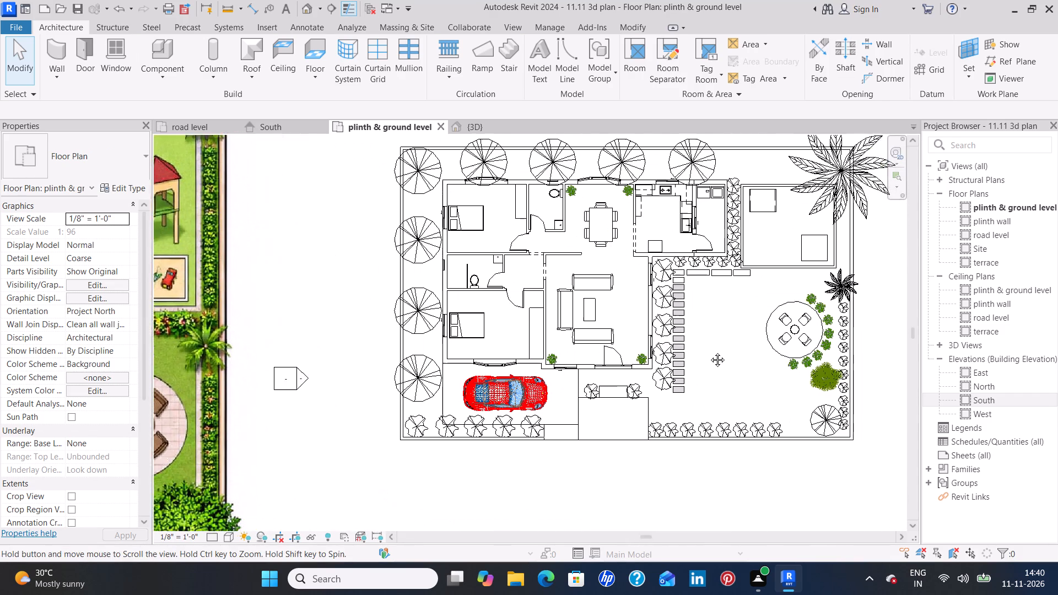
middle_drag(709, 351, 706, 351)
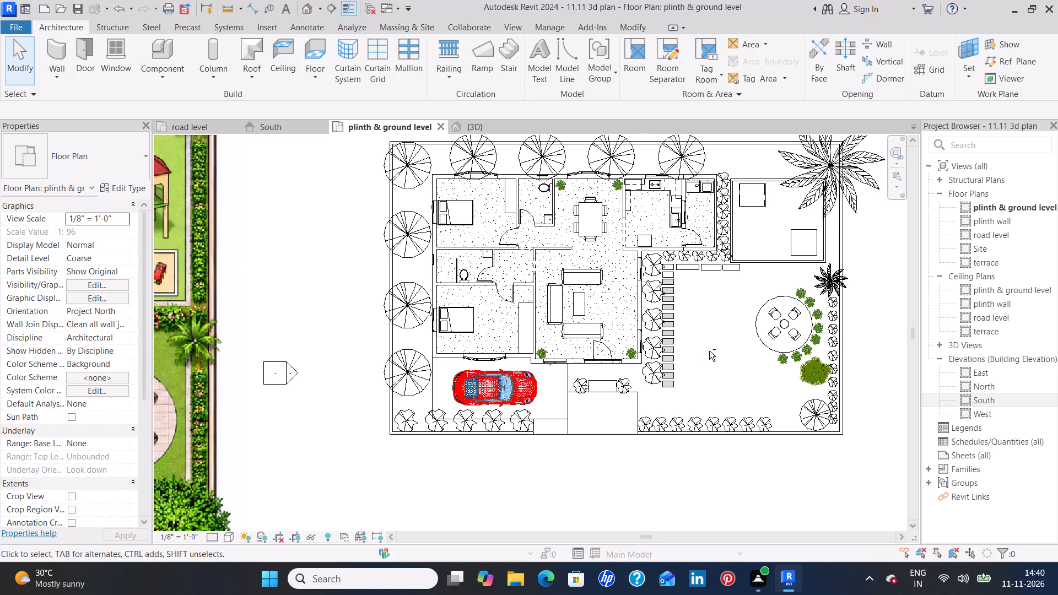
shift+middle_drag(709, 351, 701, 297)
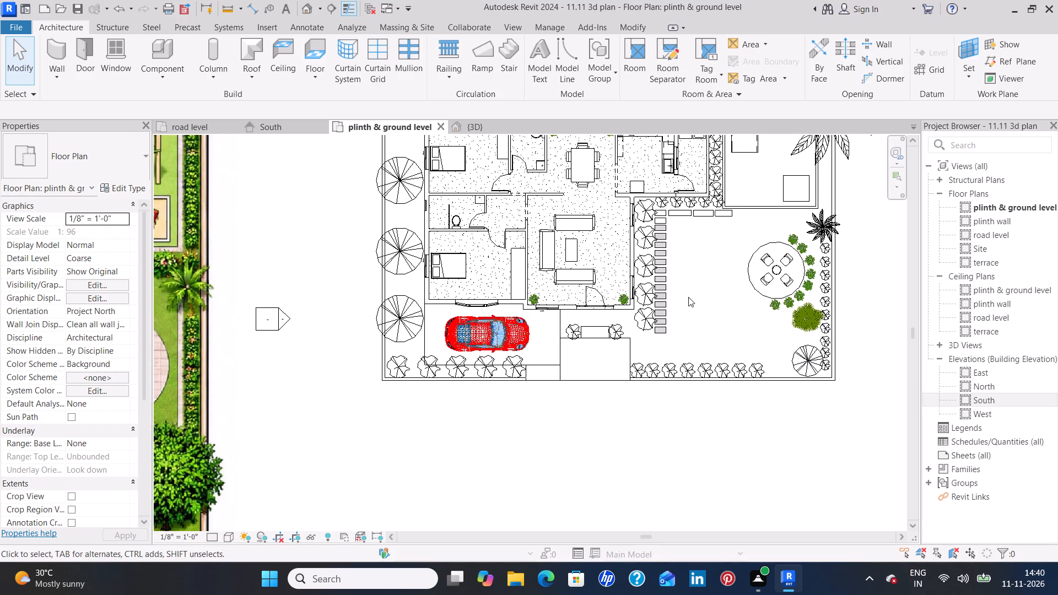
scroll(684, 287, up, 3)
scroll(684, 287, down, 1)
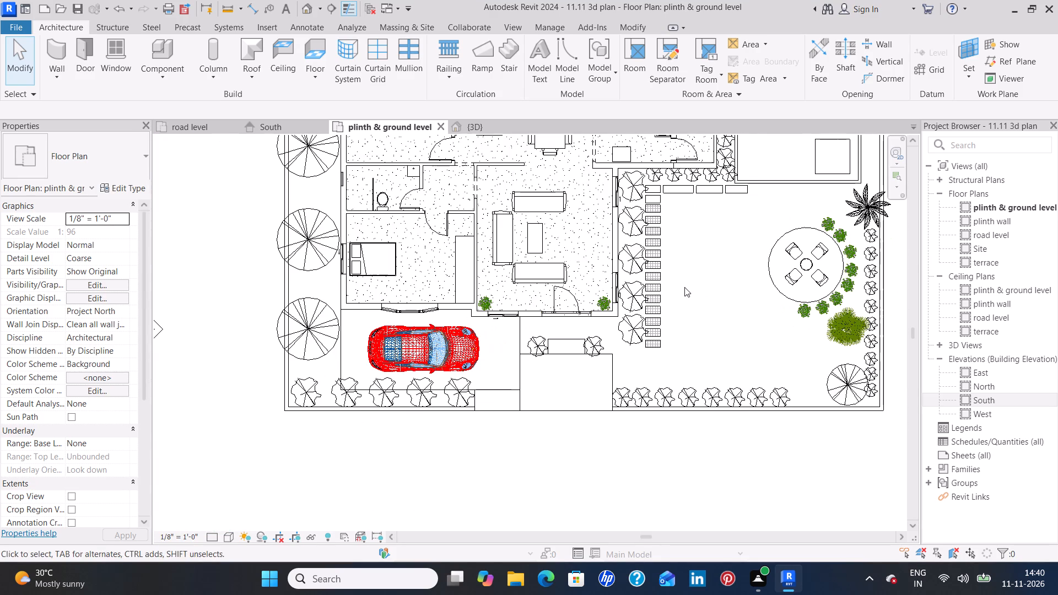
Inspect the furnished rooms and garden from directly above in the 3D view.
click(494, 130)
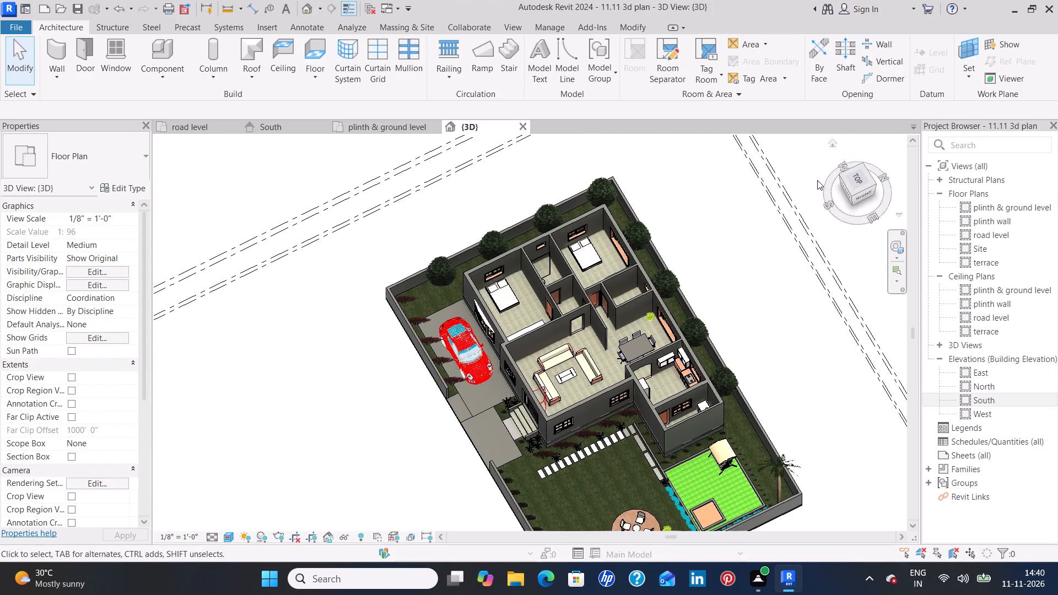
click(832, 146)
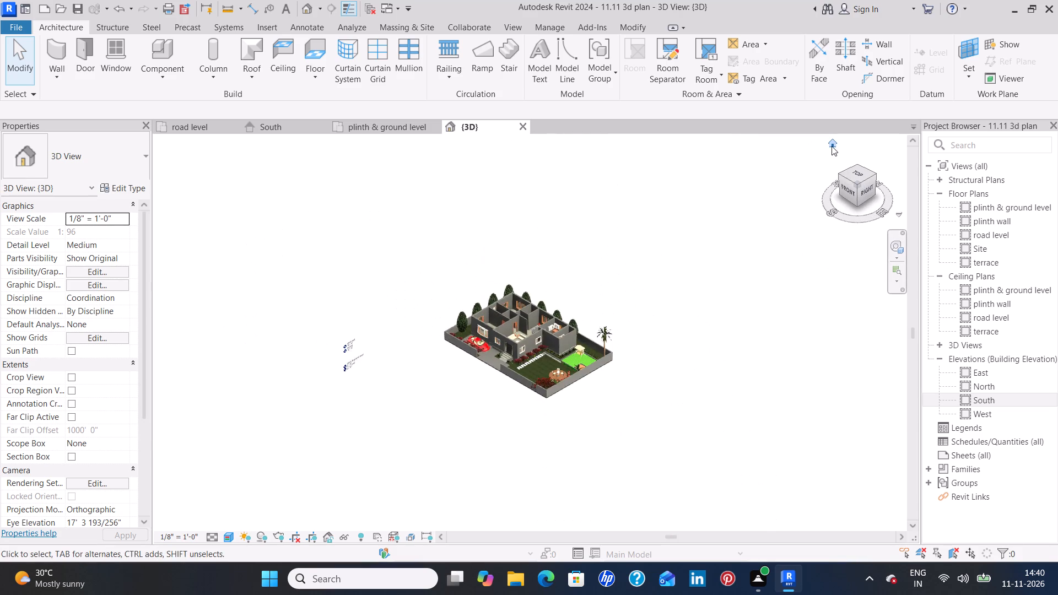
click(860, 172)
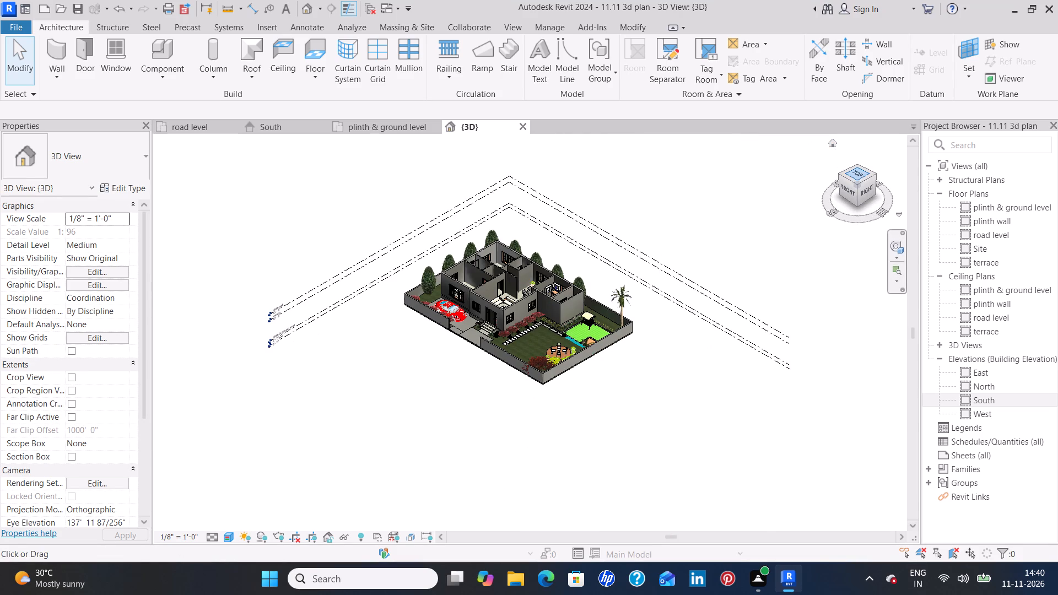
scroll(515, 271, up, 4)
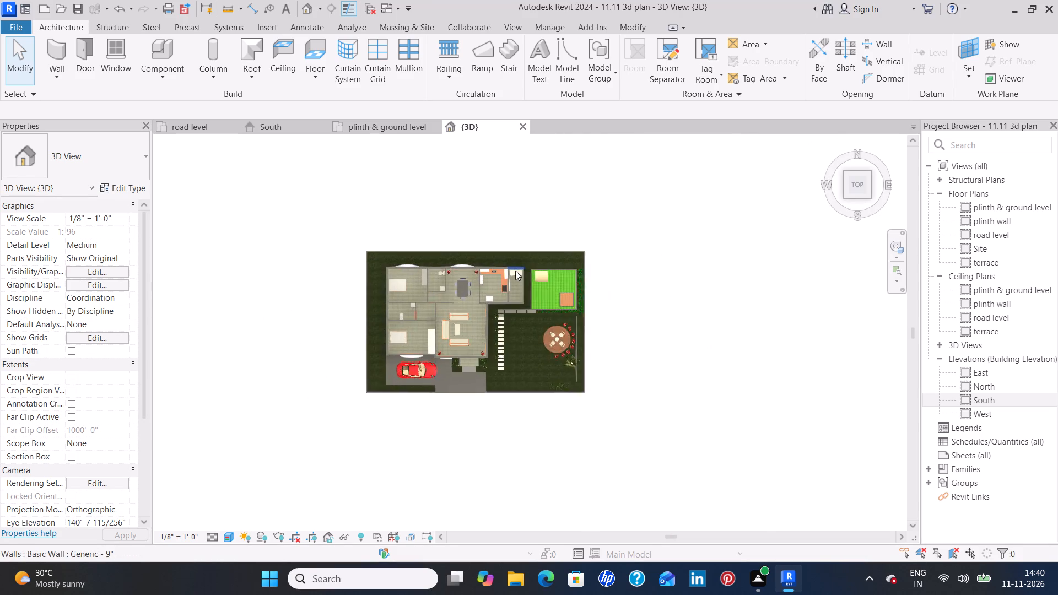
scroll(515, 271, up, 4)
middle_drag(425, 312, 505, 266)
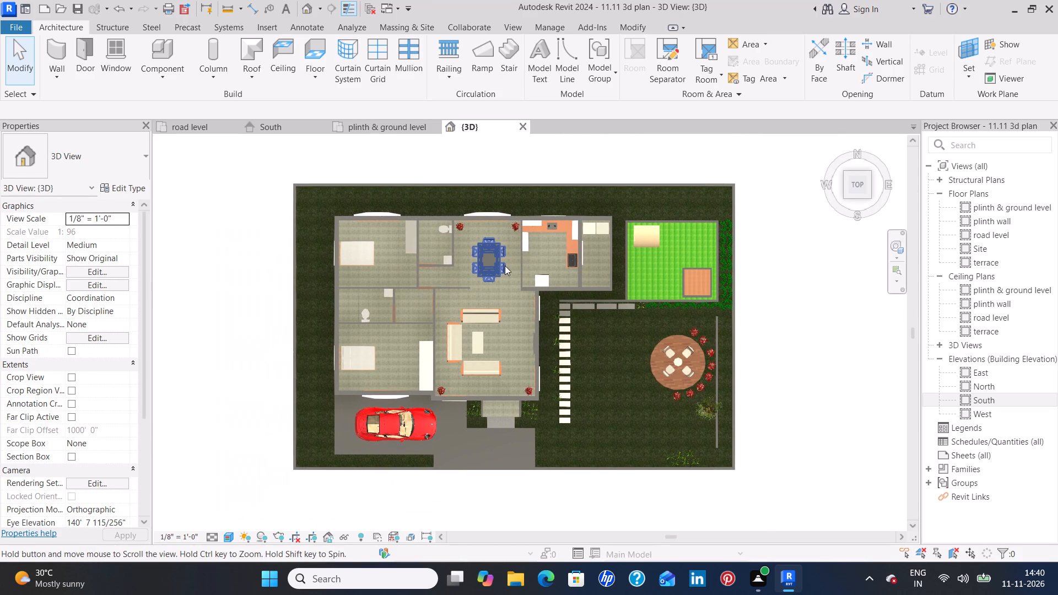
scroll(559, 239, up, 4)
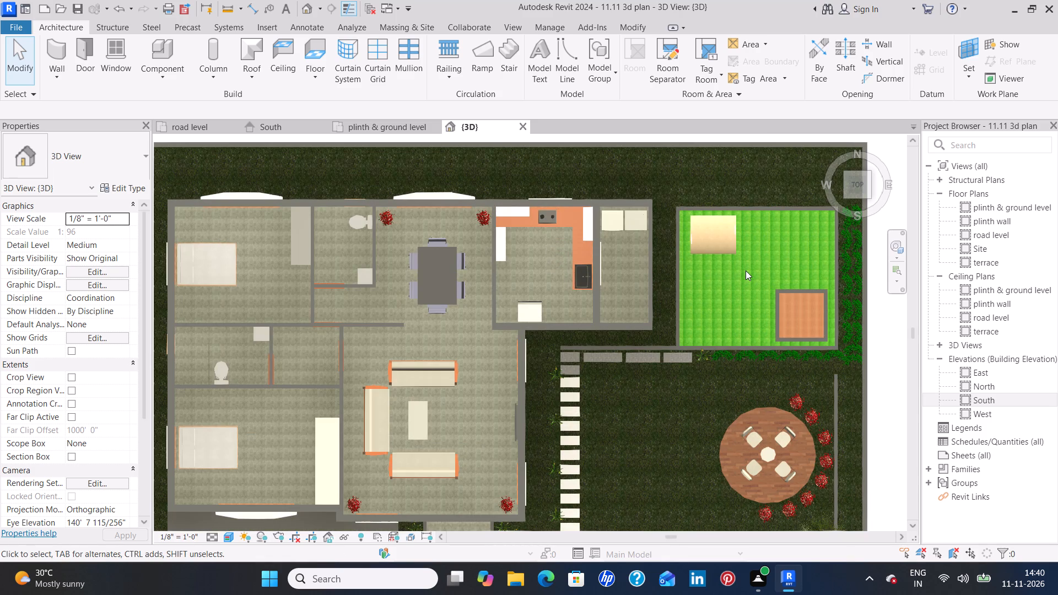
scroll(746, 271, down, 4)
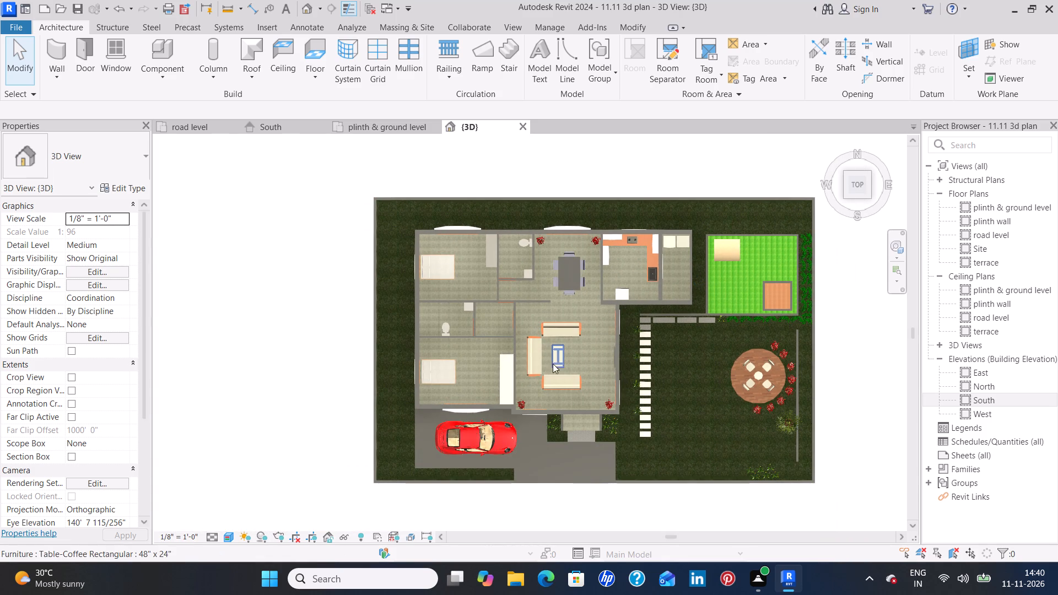
Nudge the water closet in the lower bathroom away from the curtain wall partition, to about 1'-6 1/2" from it.
scroll(557, 363, up, 3)
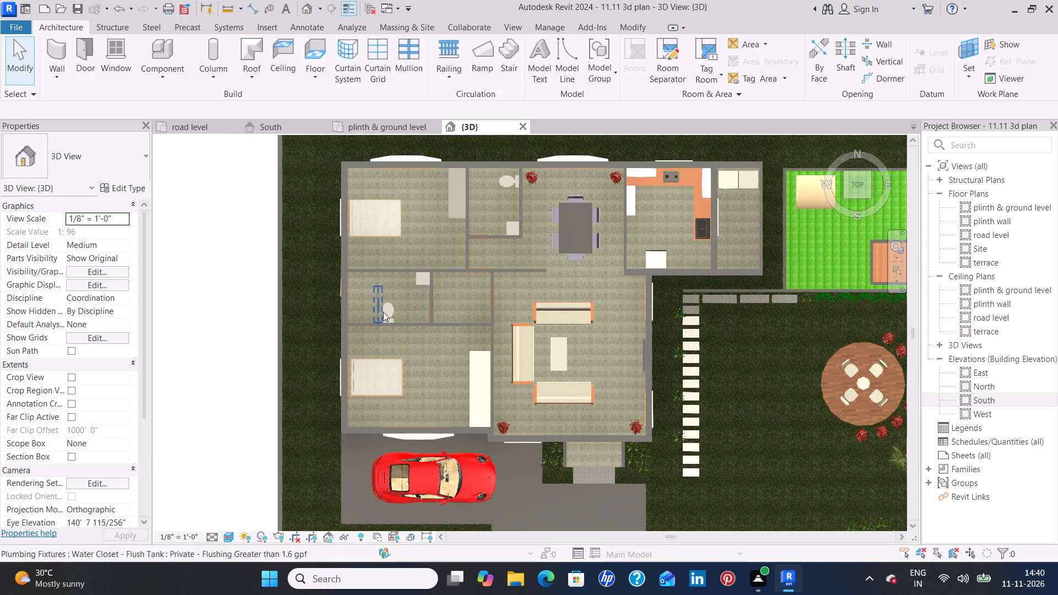
scroll(374, 311, up, 13)
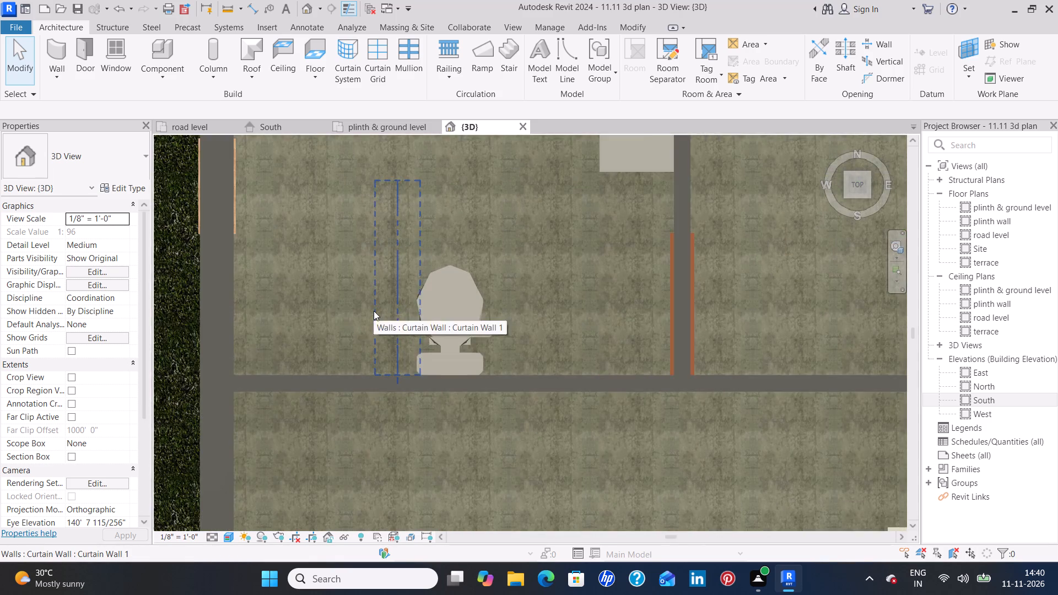
scroll(374, 311, up, 4)
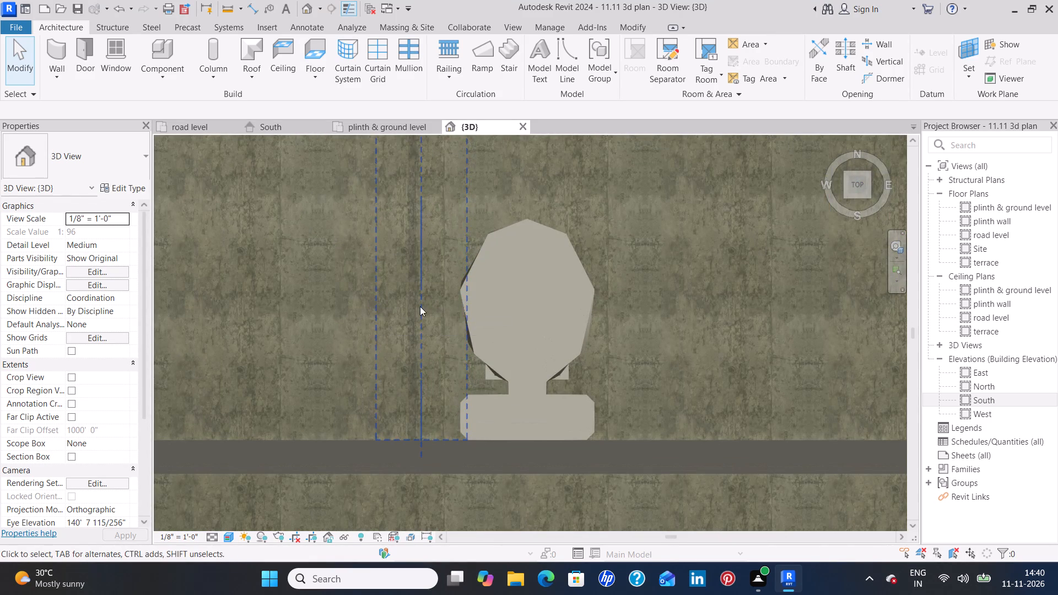
click(576, 354)
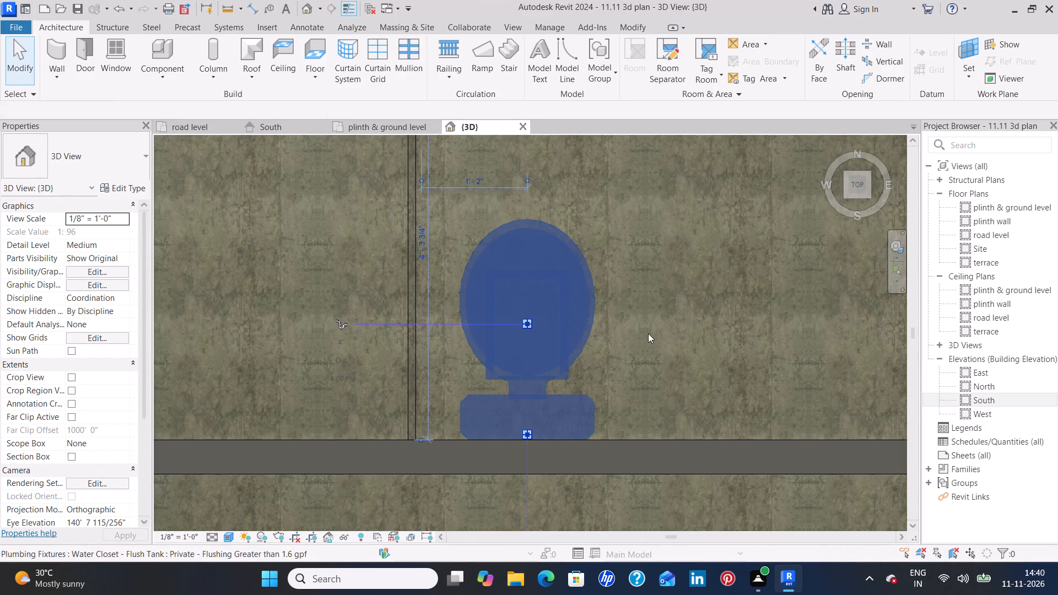
key(Right)
key(Right)
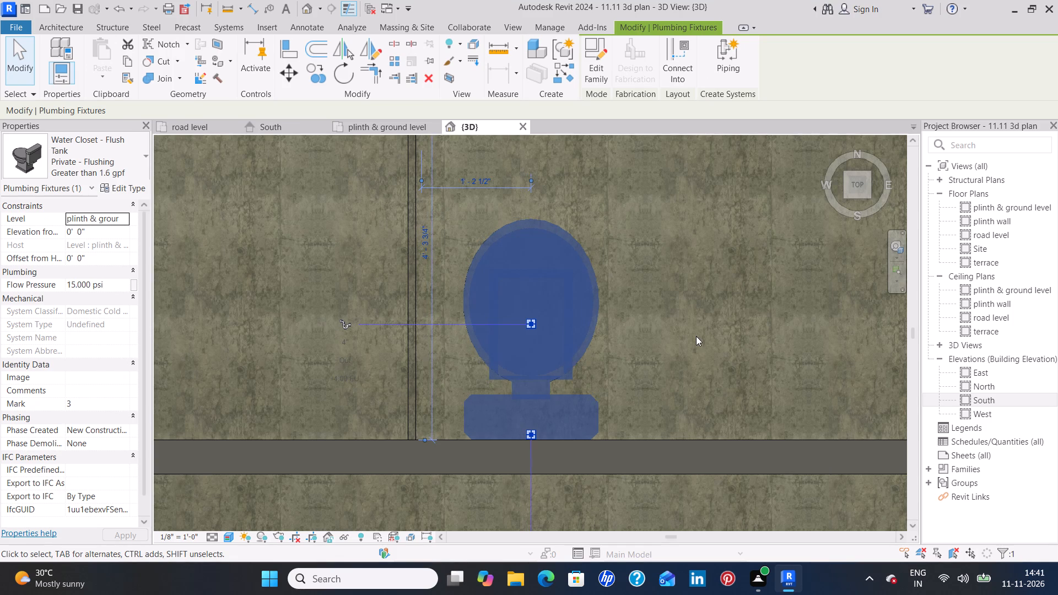
key(Right)
key(Right)
key(Right)
key(Right)
key(Right)
key(Right)
key(Right)
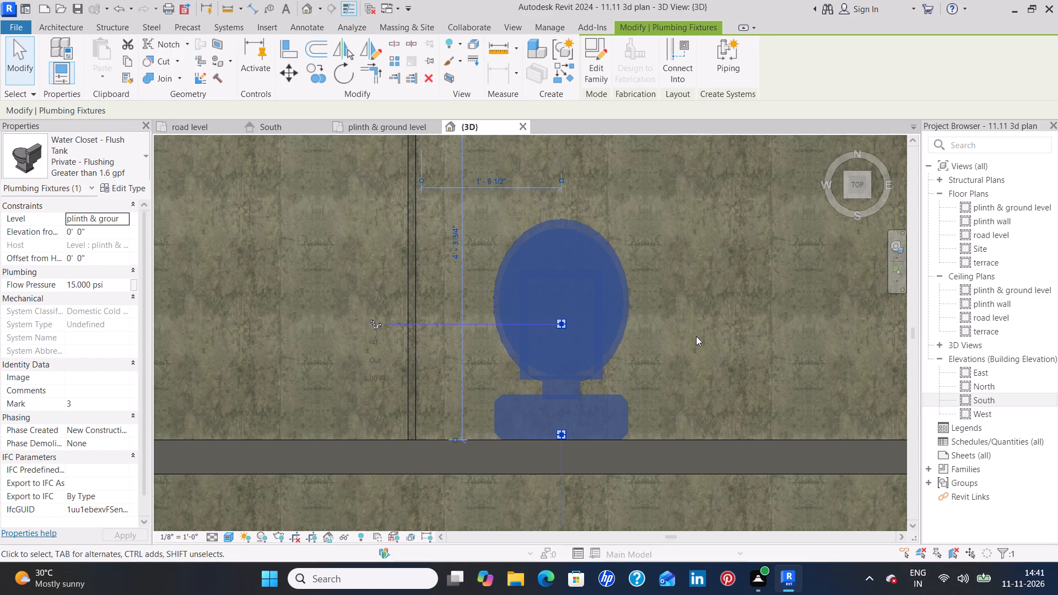
click(696, 338)
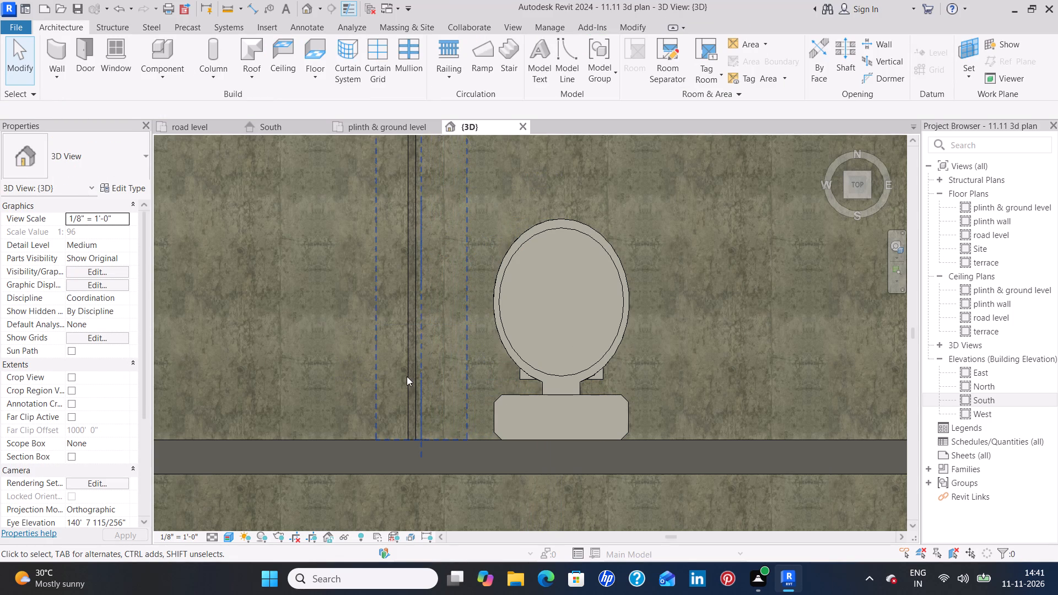
Inspect the curtain wall partition beside the water closet and the surrounding bathroom layout from above.
click(407, 376)
scroll(773, 314, down, 5)
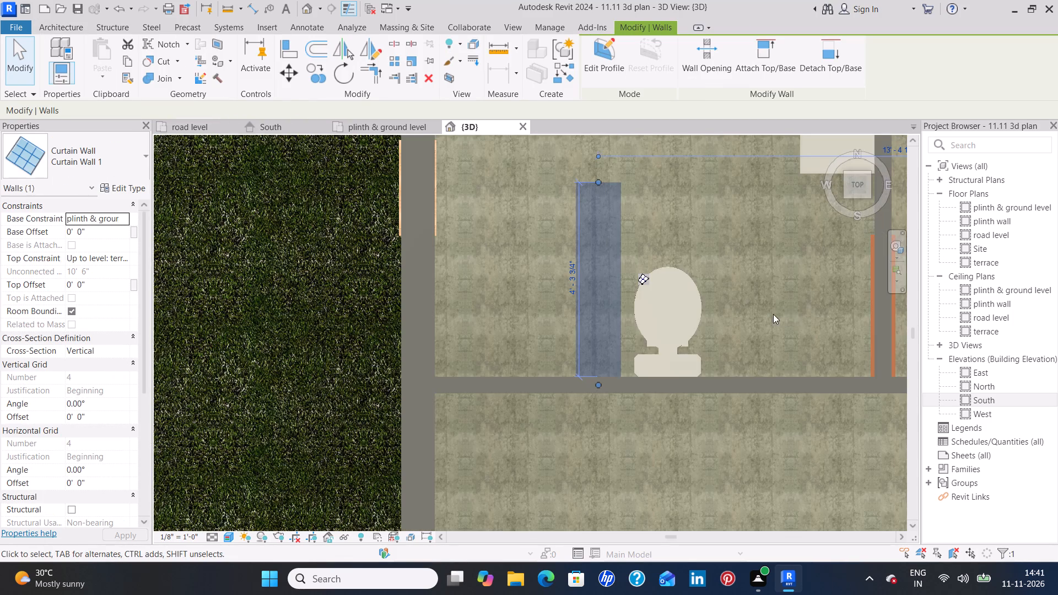
middle_drag(793, 307, 663, 356)
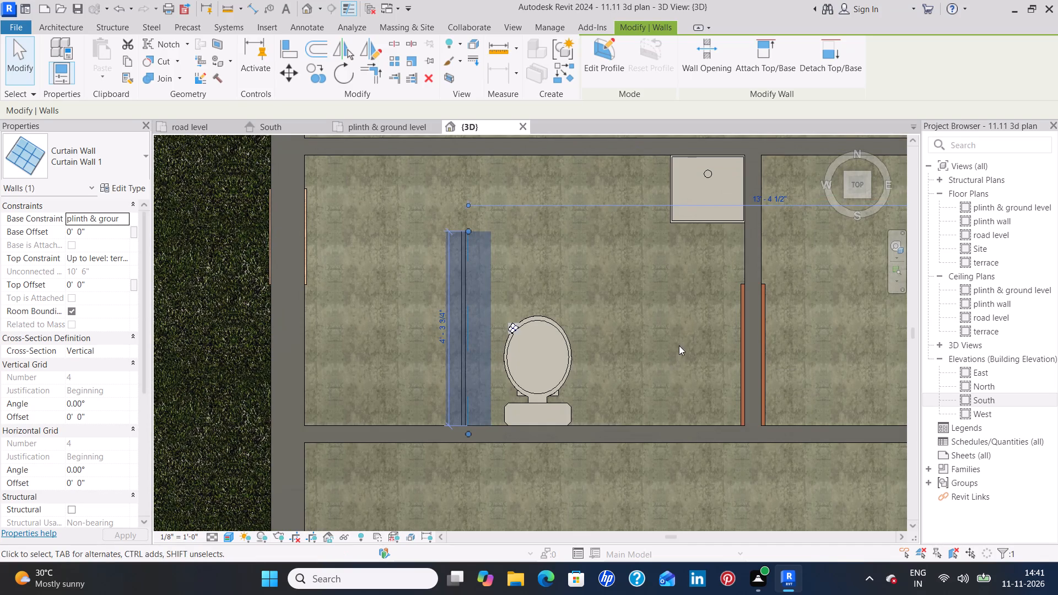
click(679, 345)
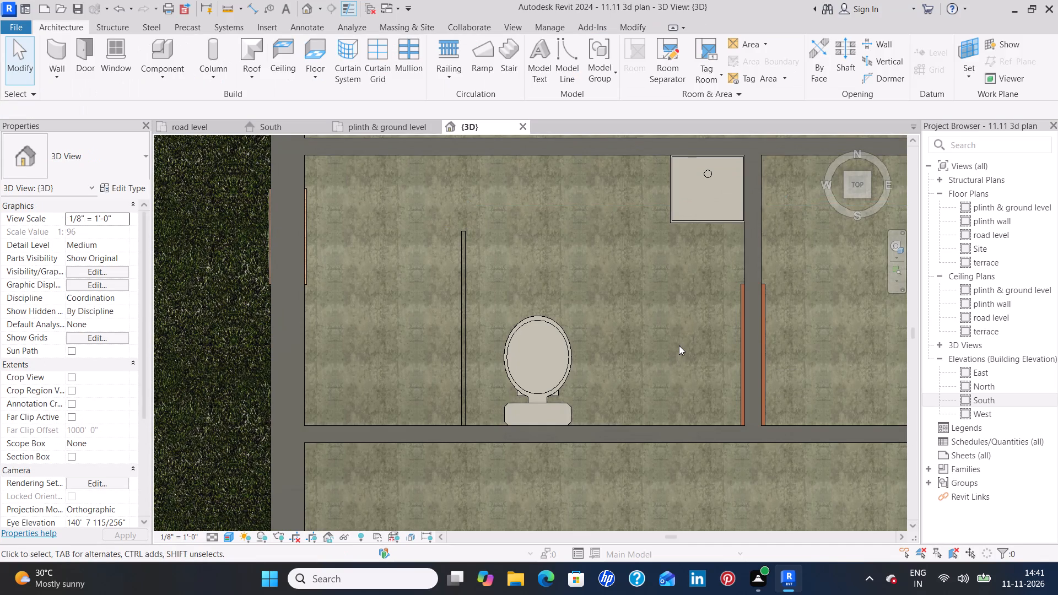
scroll(679, 345, down, 3)
middle_drag(823, 325, 658, 355)
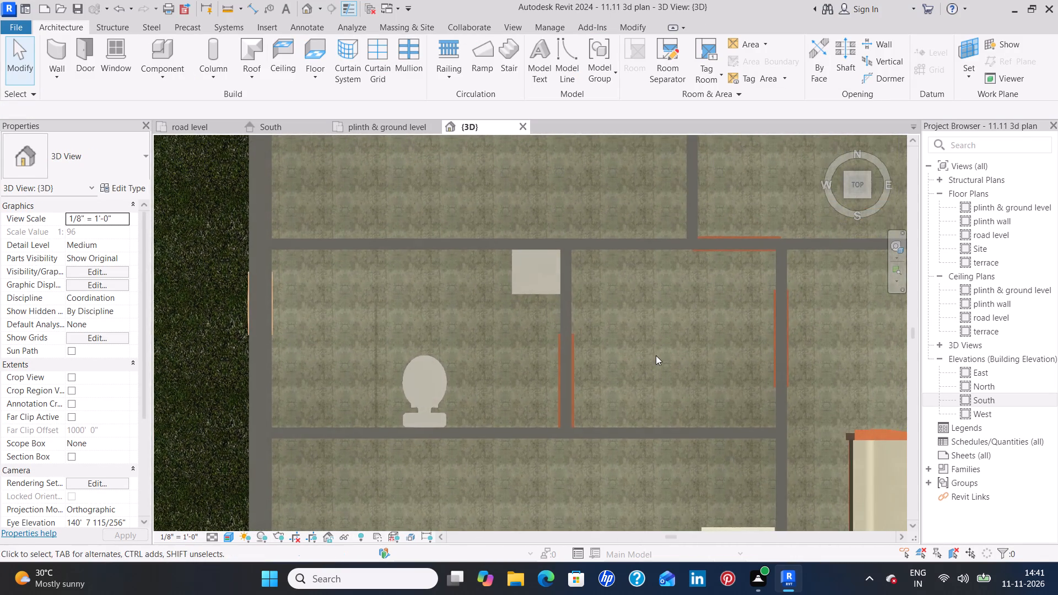
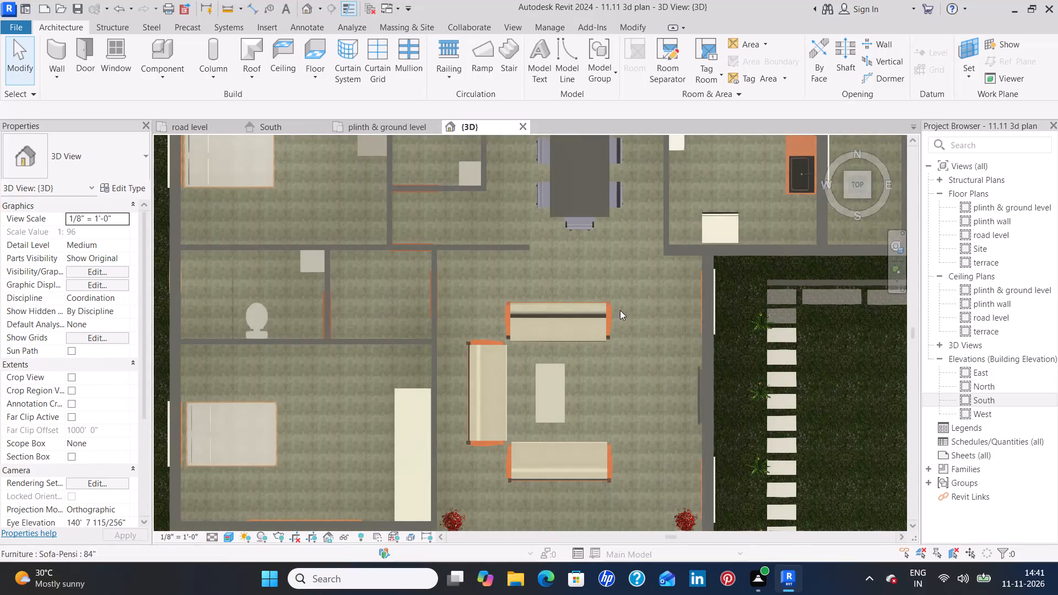
Examine the garden, stepping-stone path, seating area and front entrance from above and in the isometric 3D view.
middle_drag(764, 327, 547, 299)
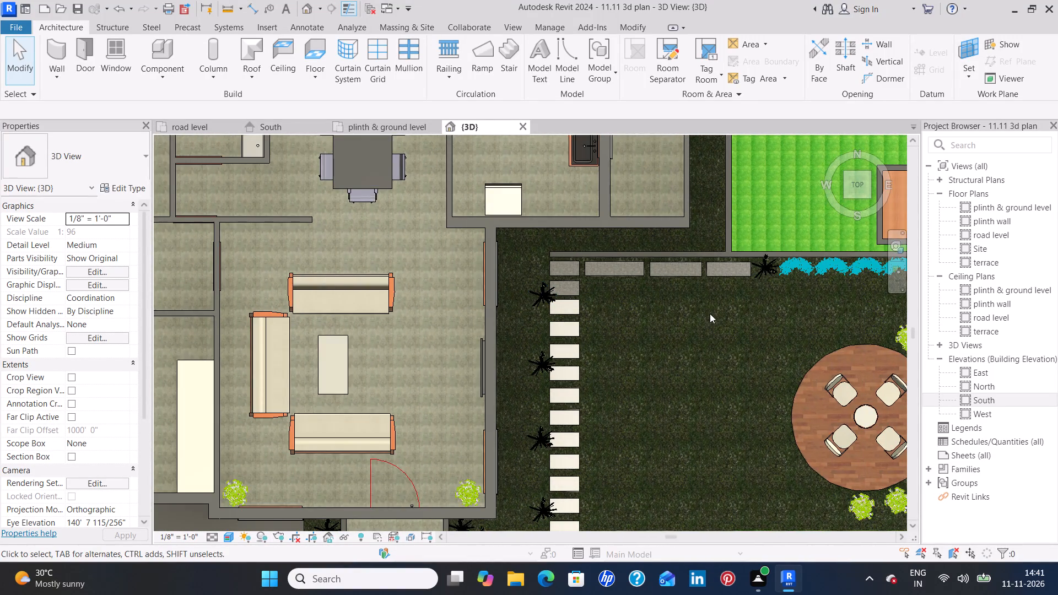
scroll(710, 313, up, 2)
scroll(797, 268, up, 2)
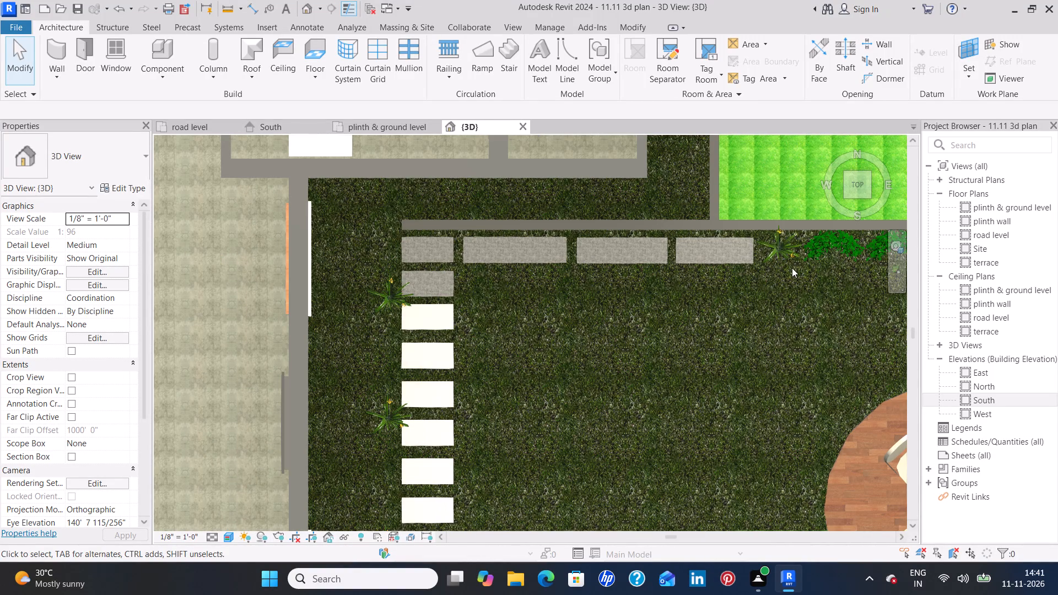
scroll(326, 373, up, 4)
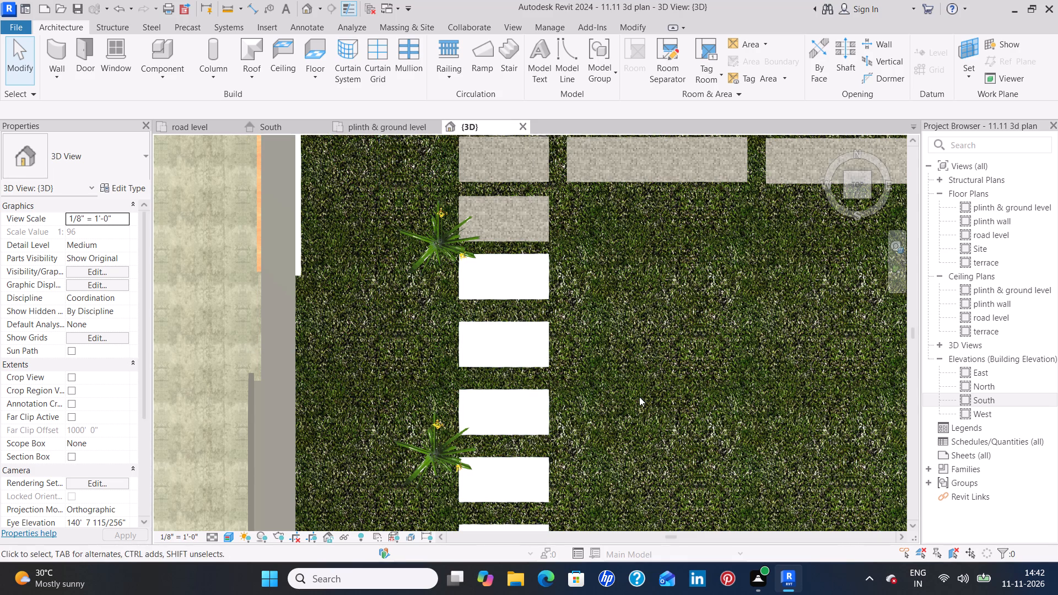
click(832, 144)
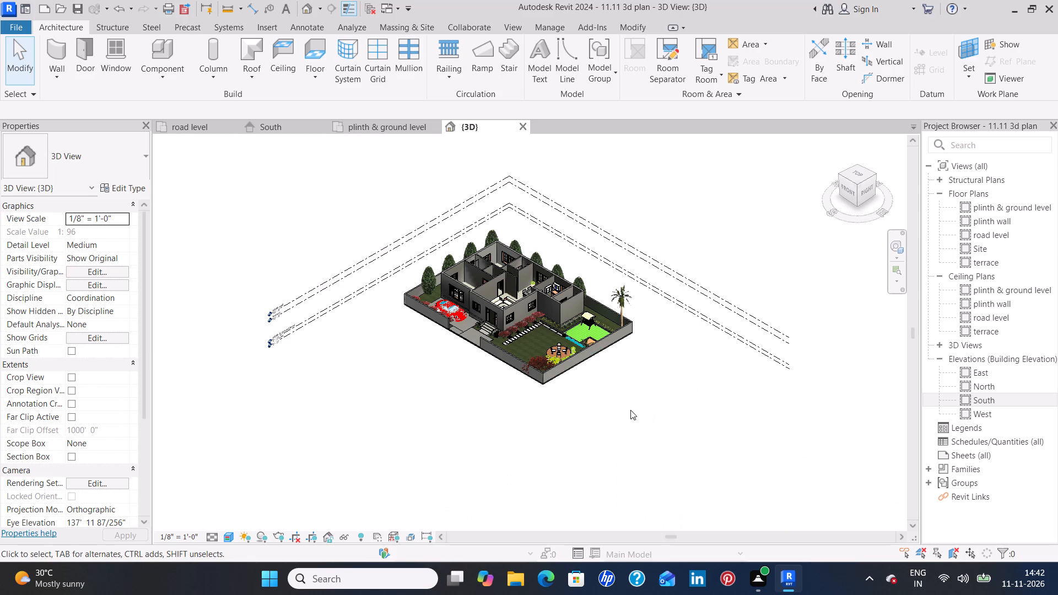
scroll(609, 408, up, 7)
middle_drag(592, 405, 598, 418)
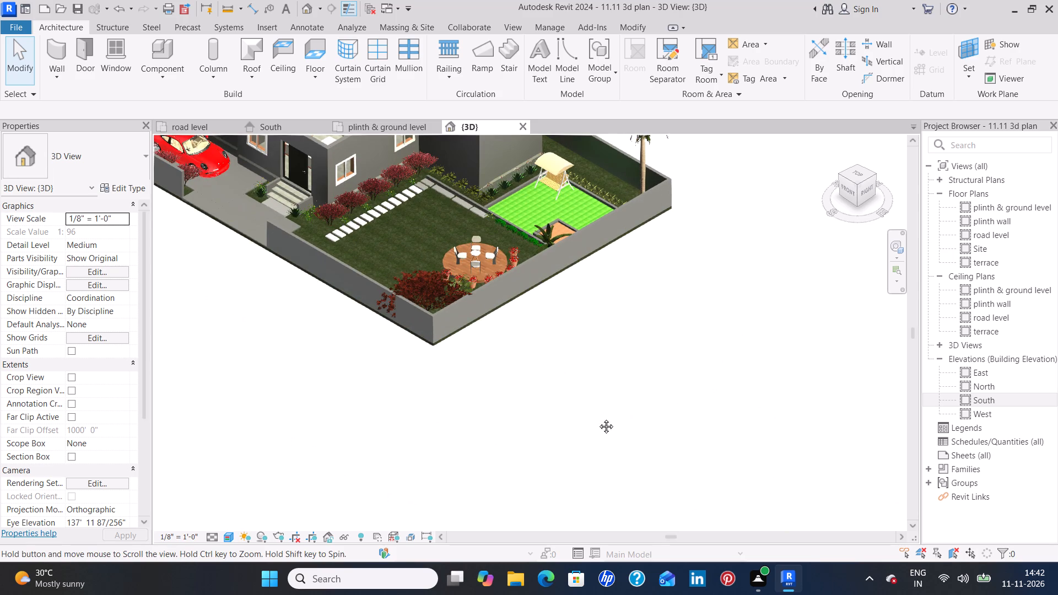
middle_drag(598, 418, 629, 480)
scroll(483, 341, up, 3)
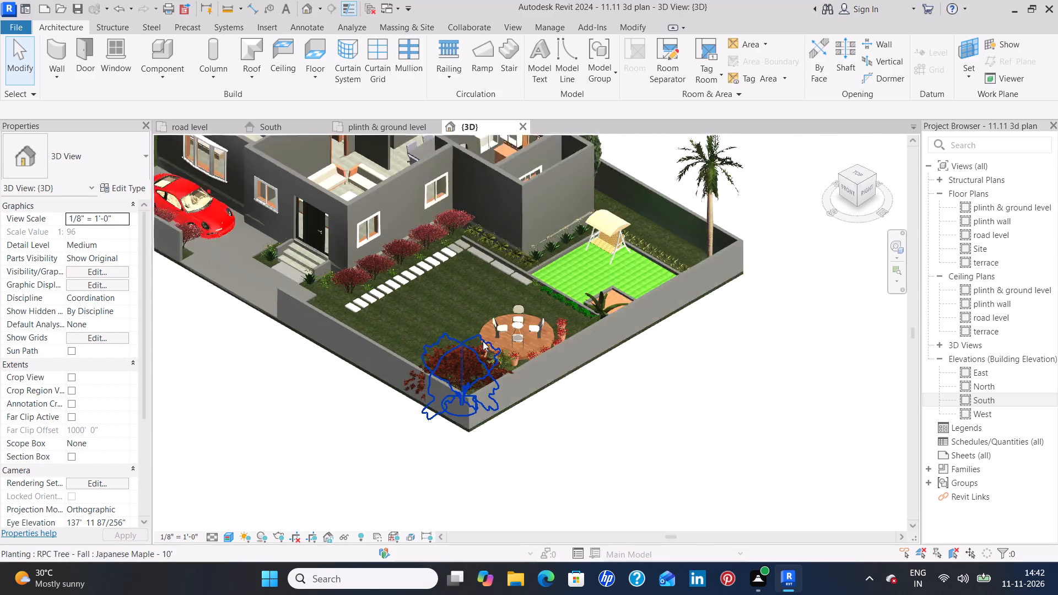
scroll(706, 353, down, 2)
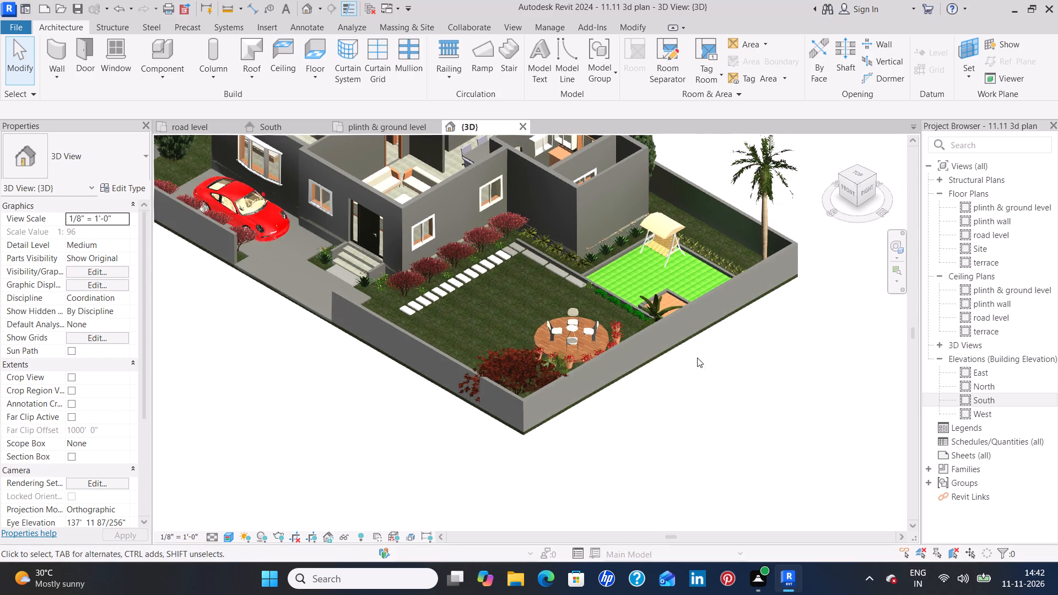
middle_drag(494, 290, 531, 377)
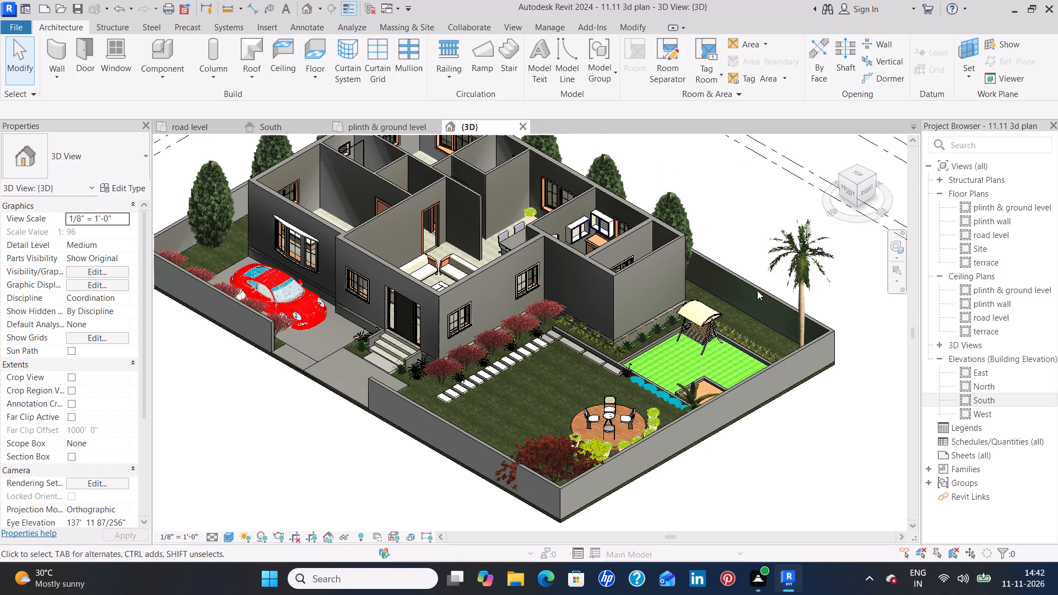
scroll(741, 320, up, 3)
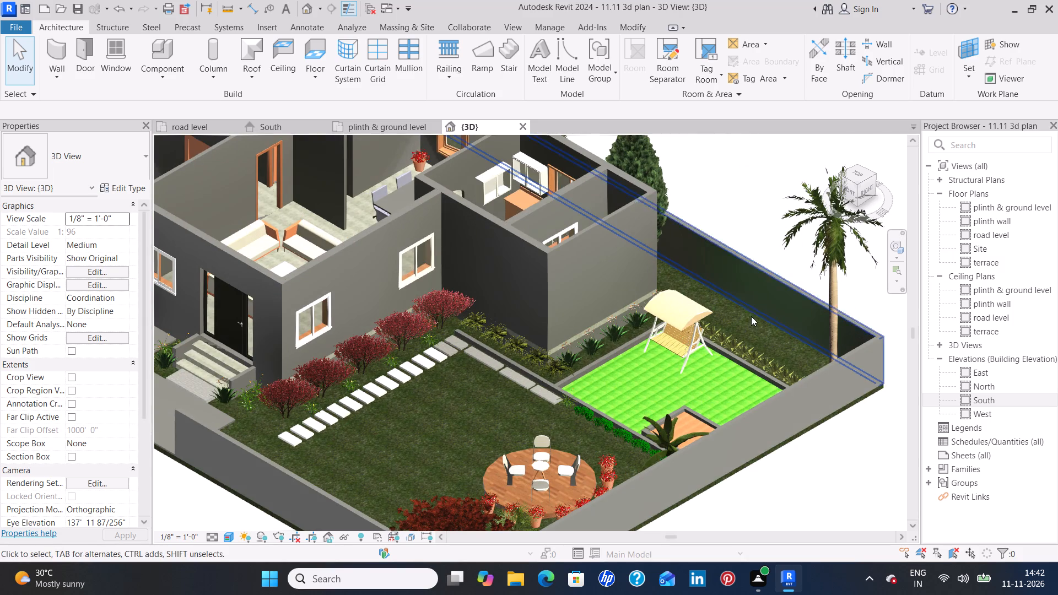
scroll(765, 346, down, 1)
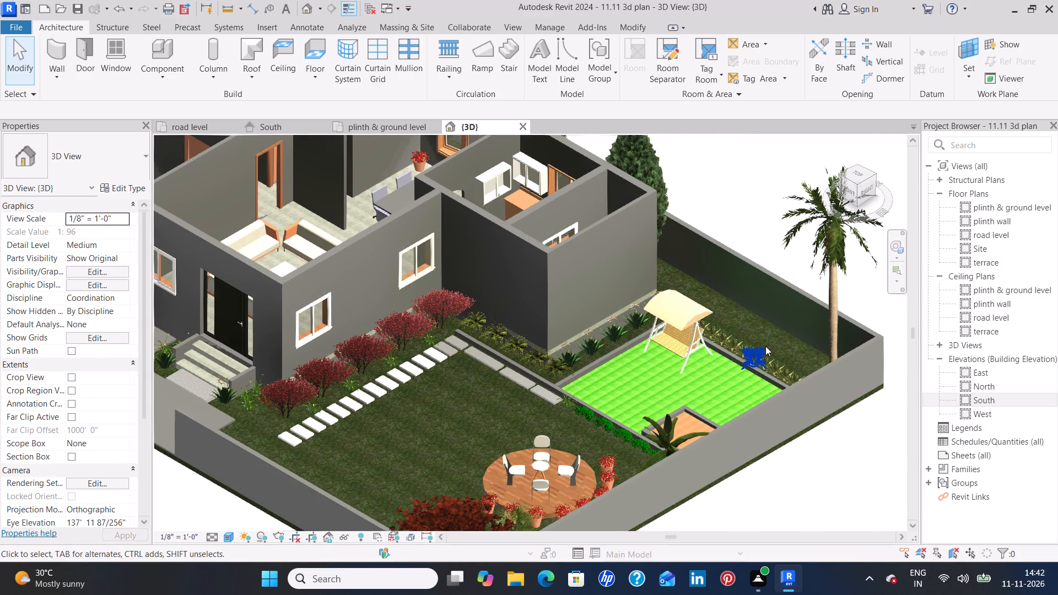
middle_drag(403, 425, 512, 390)
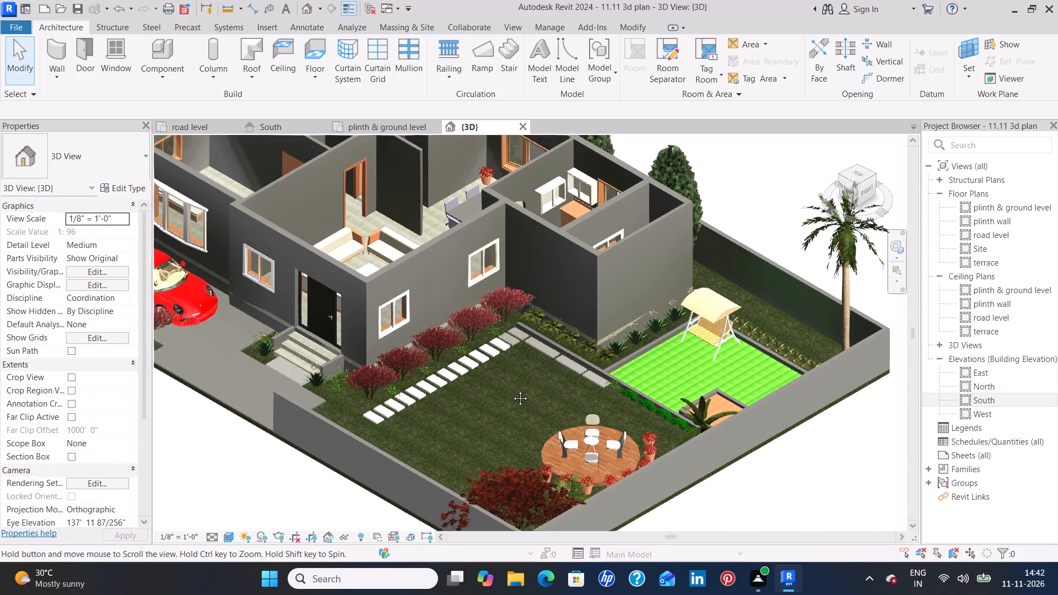
middle_drag(512, 390, 525, 386)
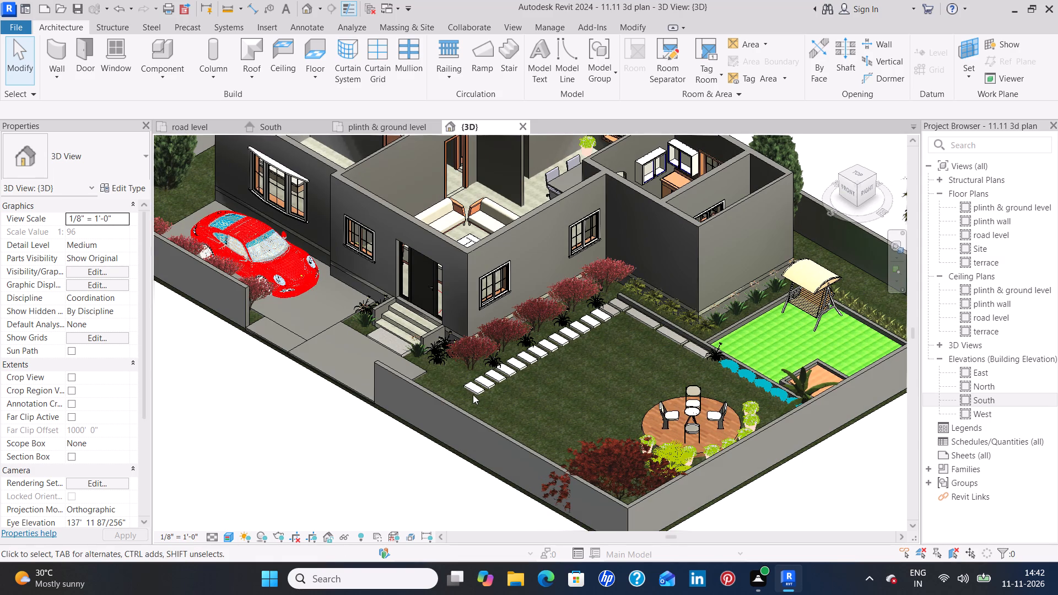
scroll(445, 390, up, 3)
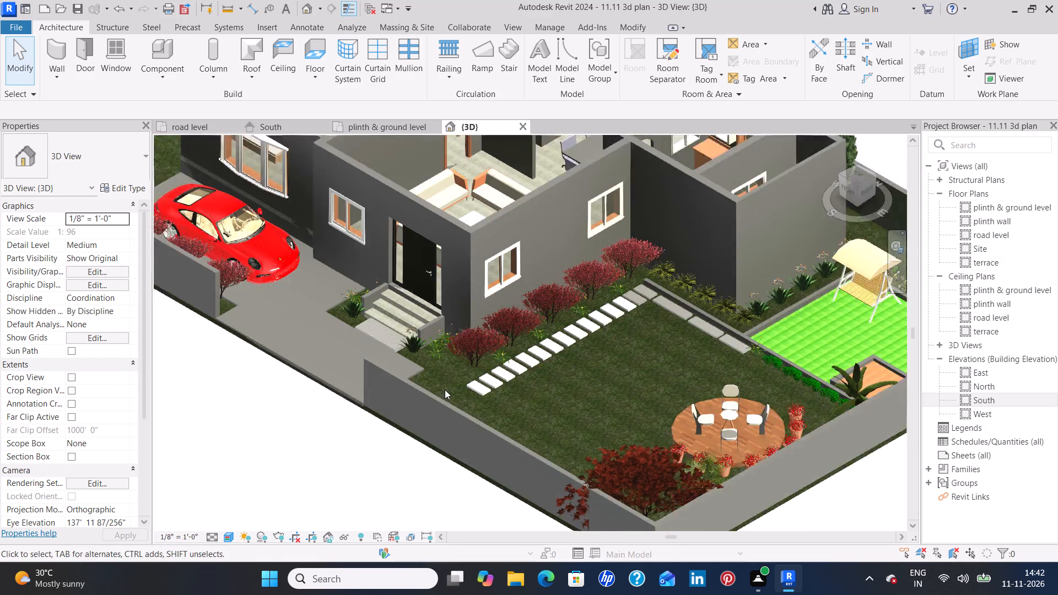
In the road level plan, edit the stepping-stone floor's boundary and copy the stone outline nearest the front boundary 1'-6" further along the path.
click(201, 128)
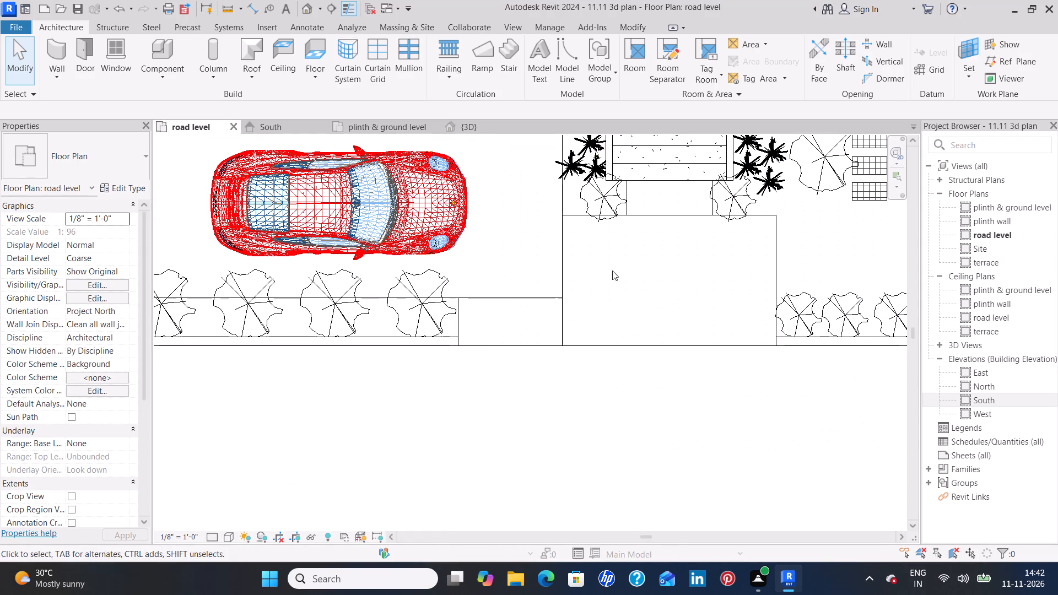
middle_drag(703, 256, 484, 333)
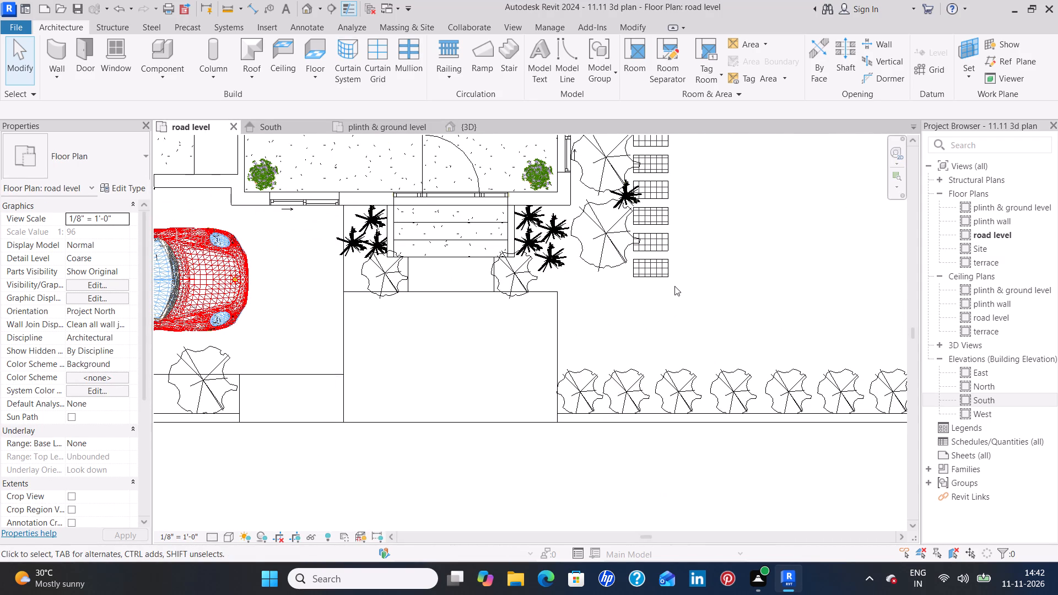
middle_drag(670, 286, 573, 305)
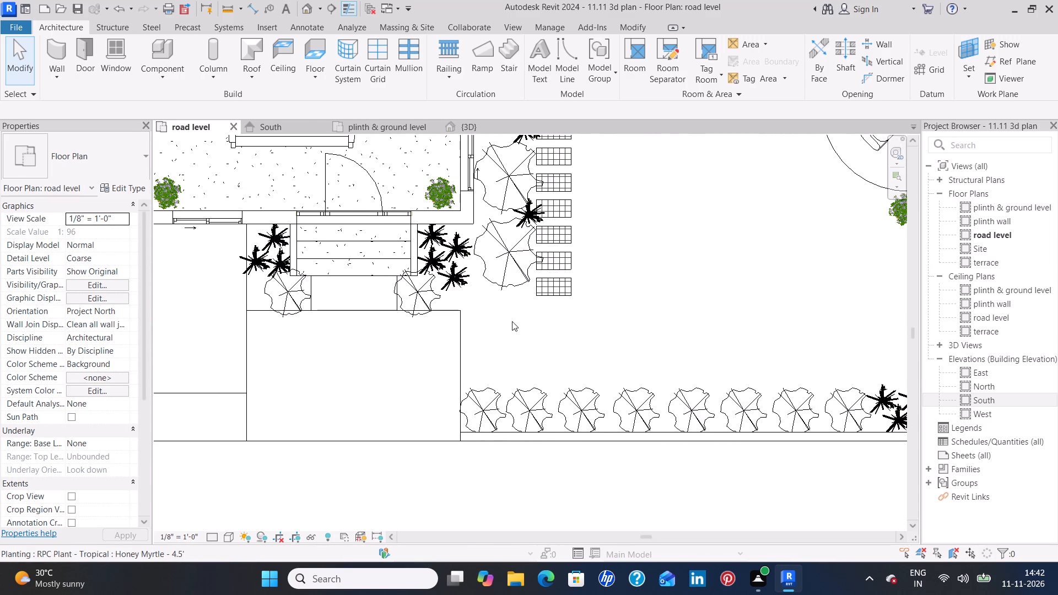
click(573, 292)
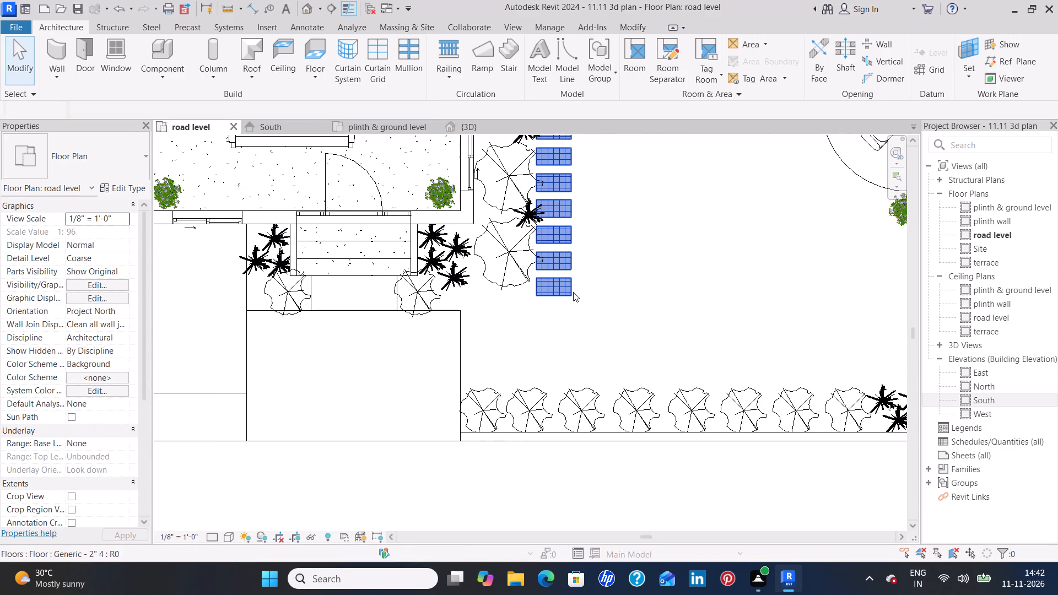
click(598, 63)
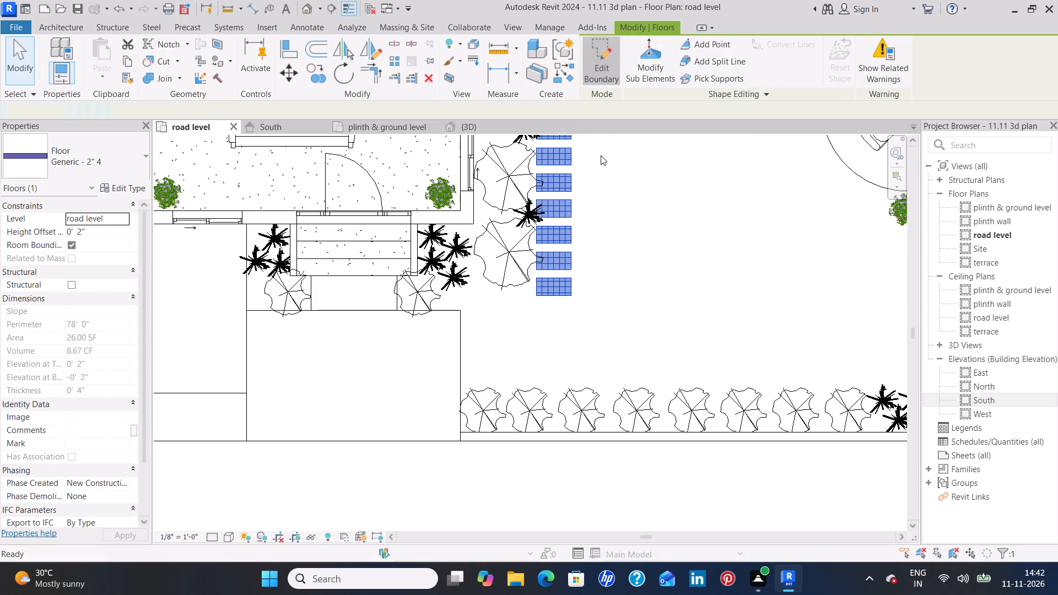
drag(591, 308, 580, 285)
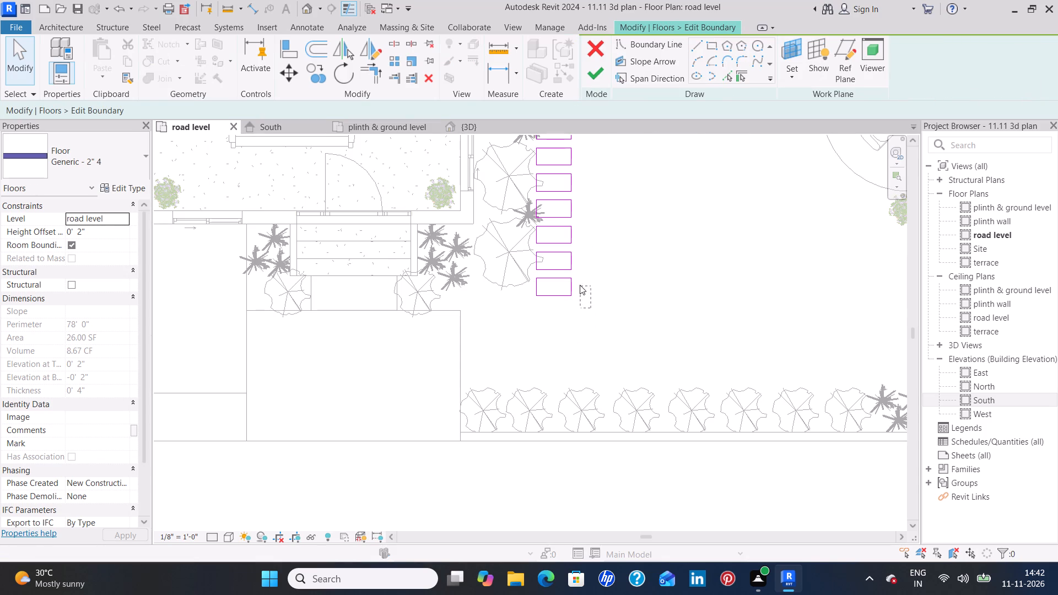
drag(580, 285, 528, 274)
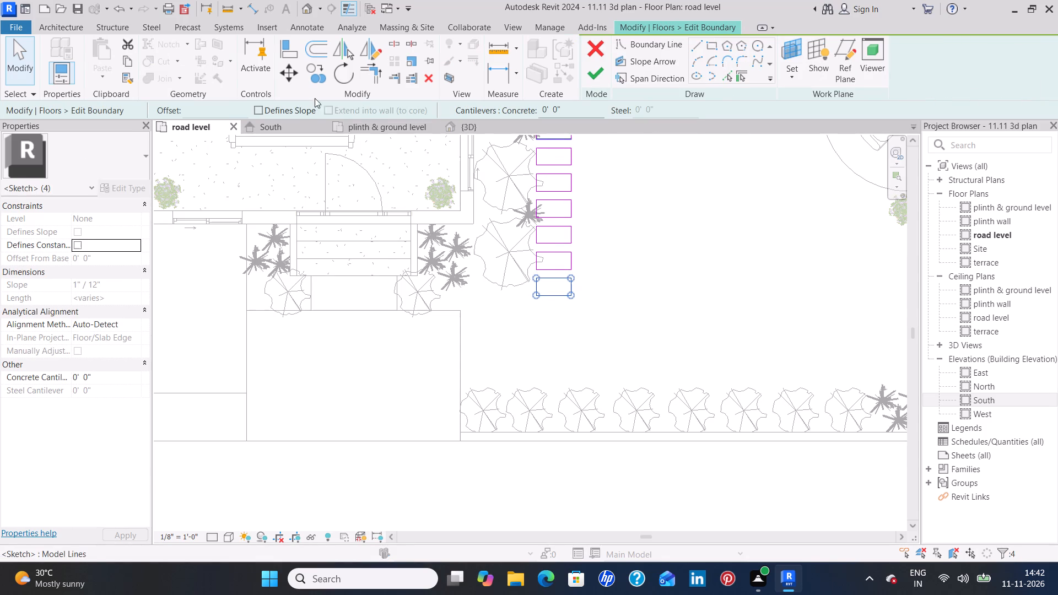
click(319, 73)
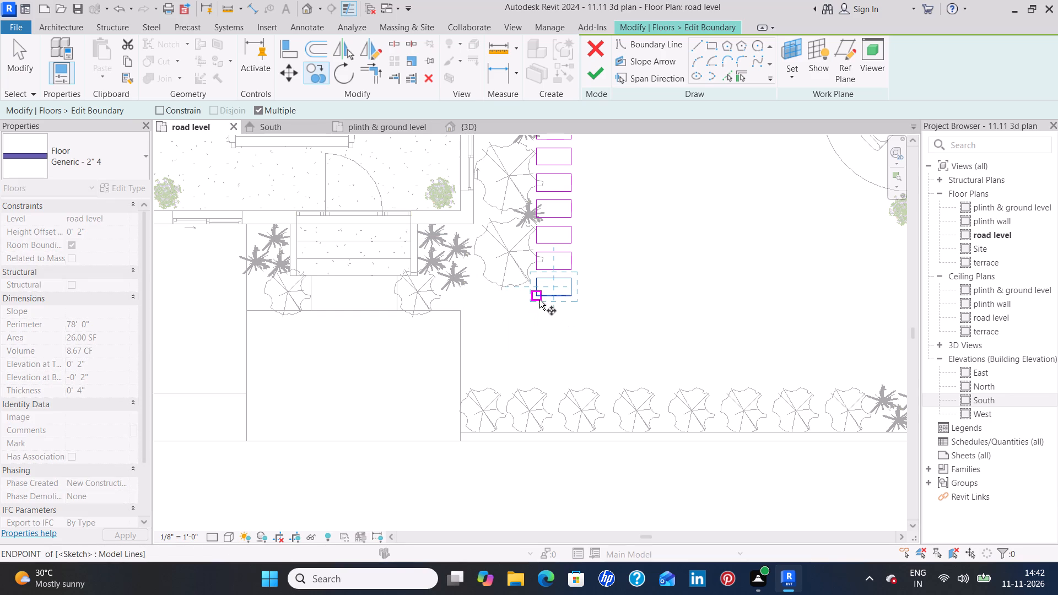
click(539, 298)
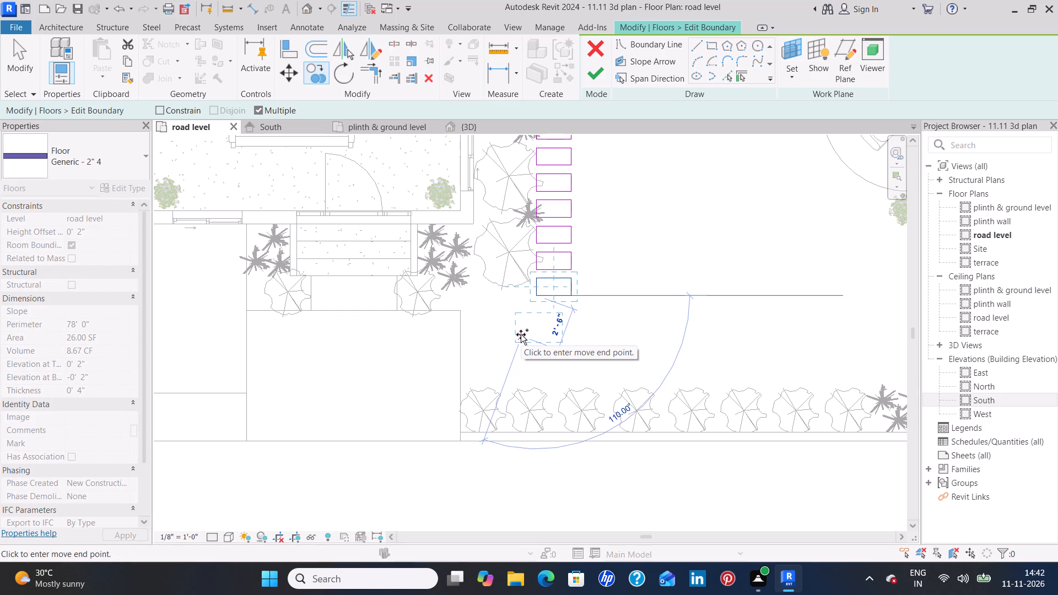
key(space)
key(space)
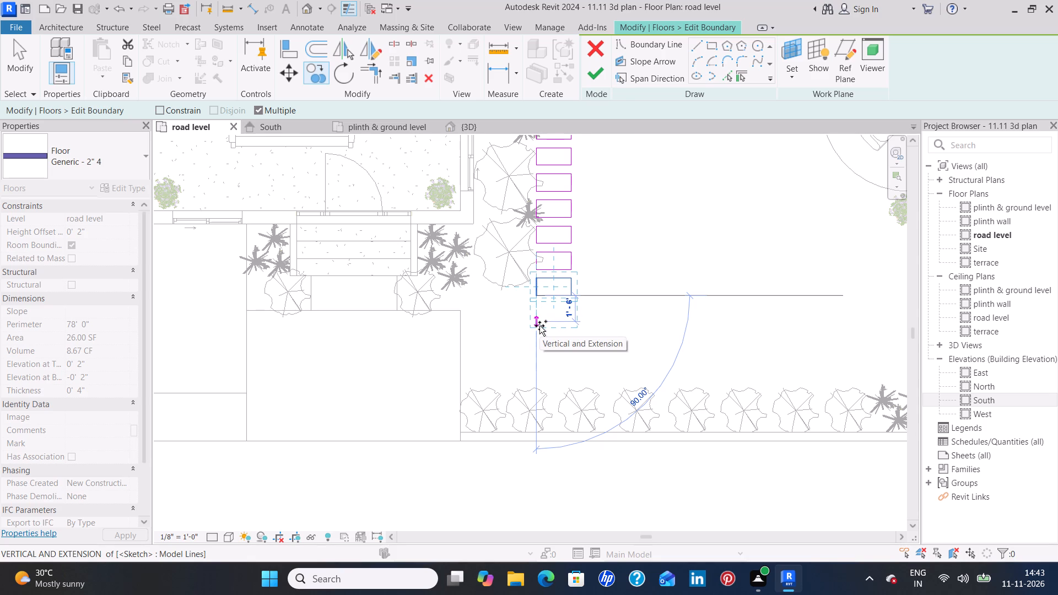
scroll(539, 326, up, 4)
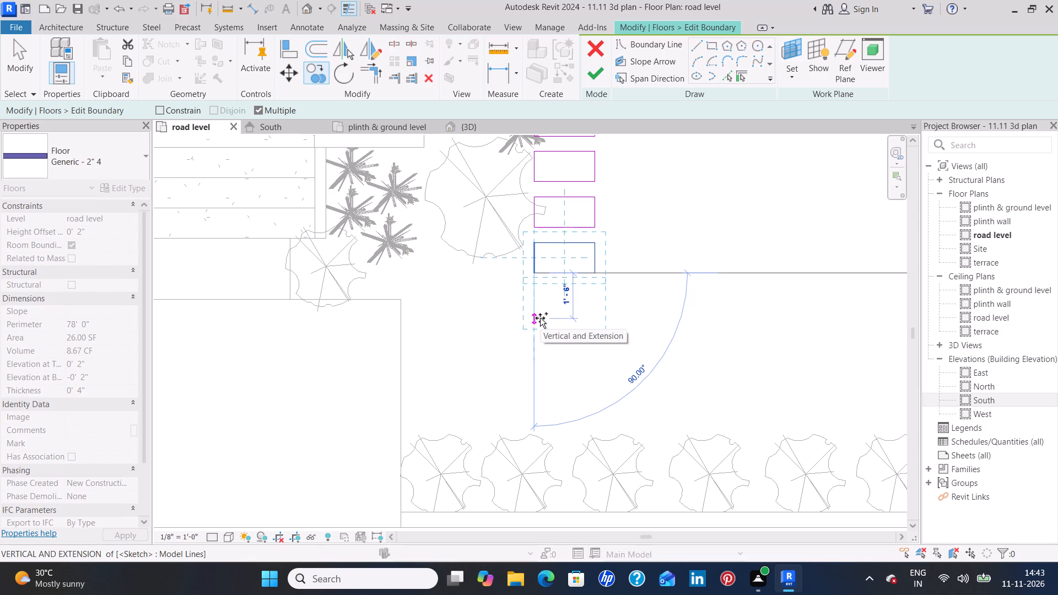
click(540, 318)
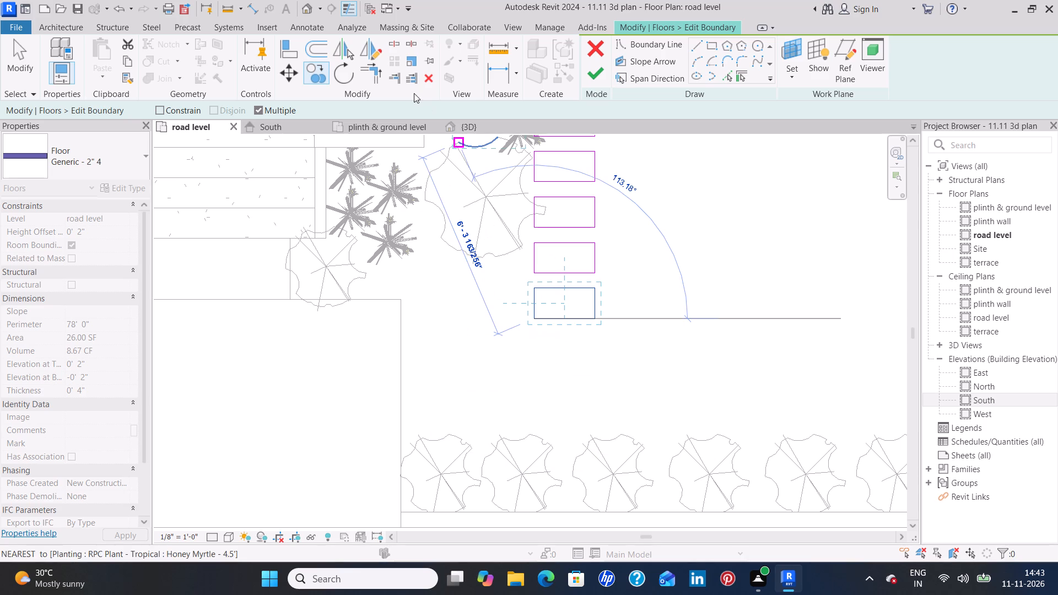
Rotate the copied stone outline 90° about its centre.
click(346, 78)
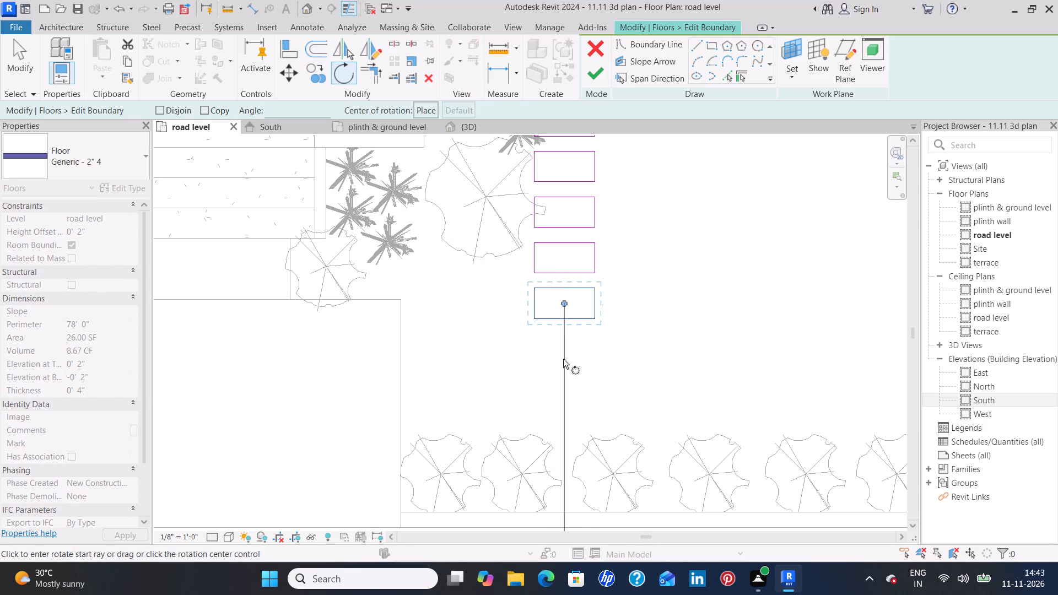
click(563, 359)
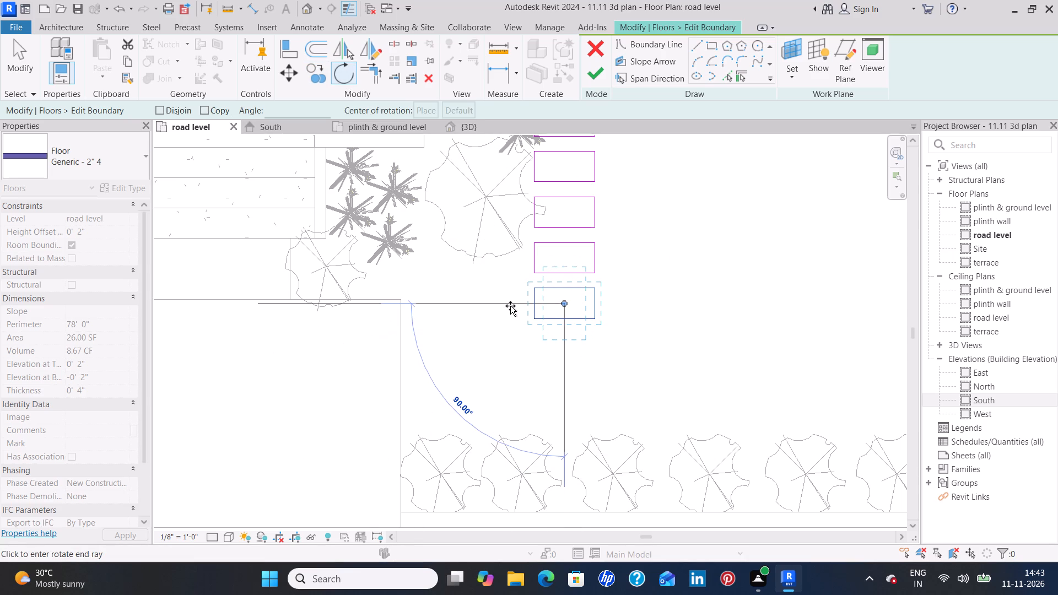
click(509, 301)
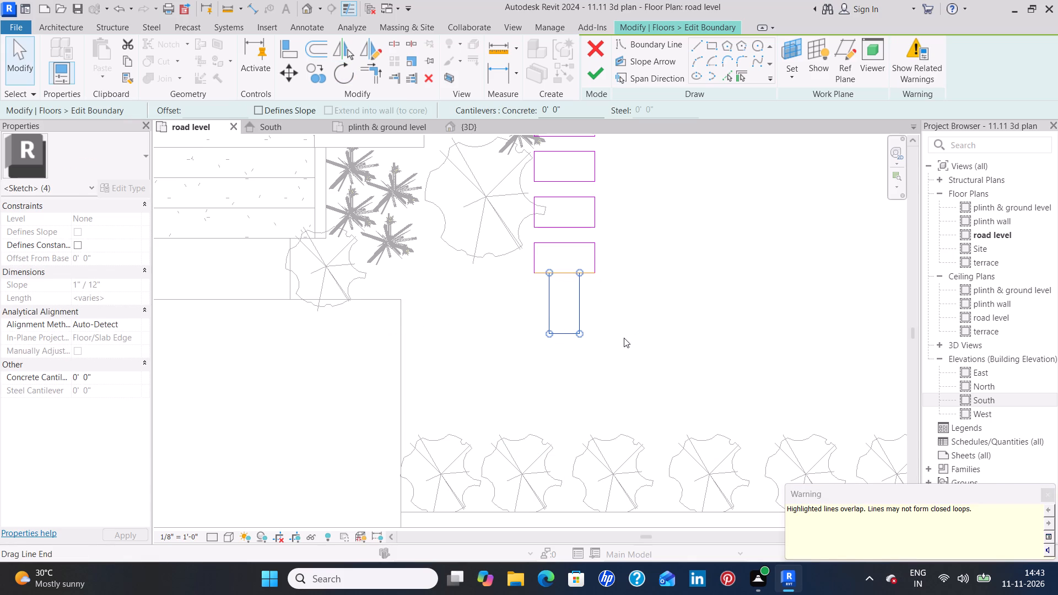
Nudge the rotated stone outline clear of the preceding stone, then align its house-side edge with the column of stones.
key(Down)
key(Down)
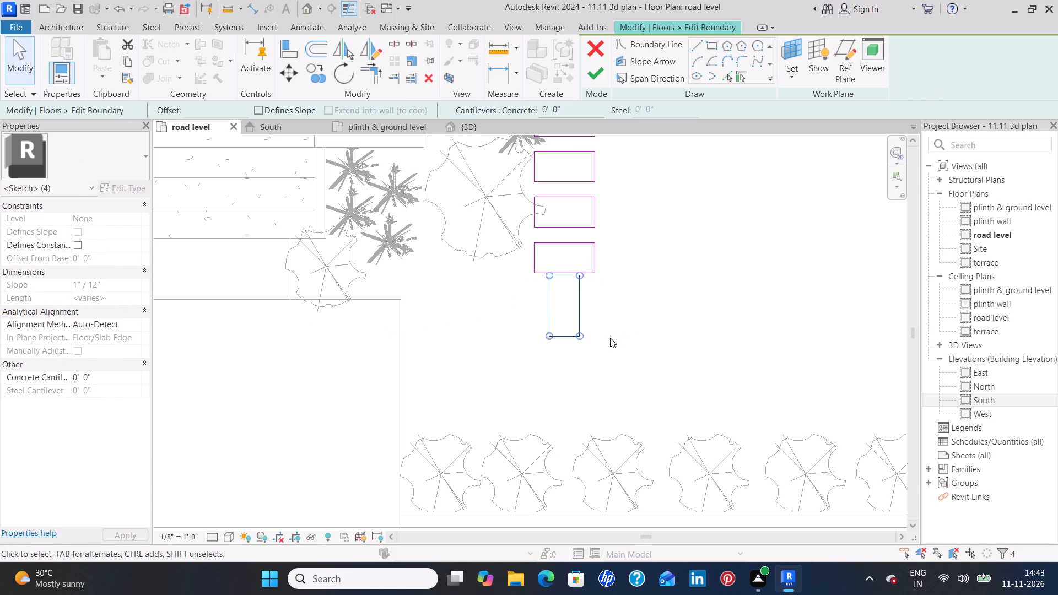
key(Down)
key(Down)
key(Down)
key(Down)
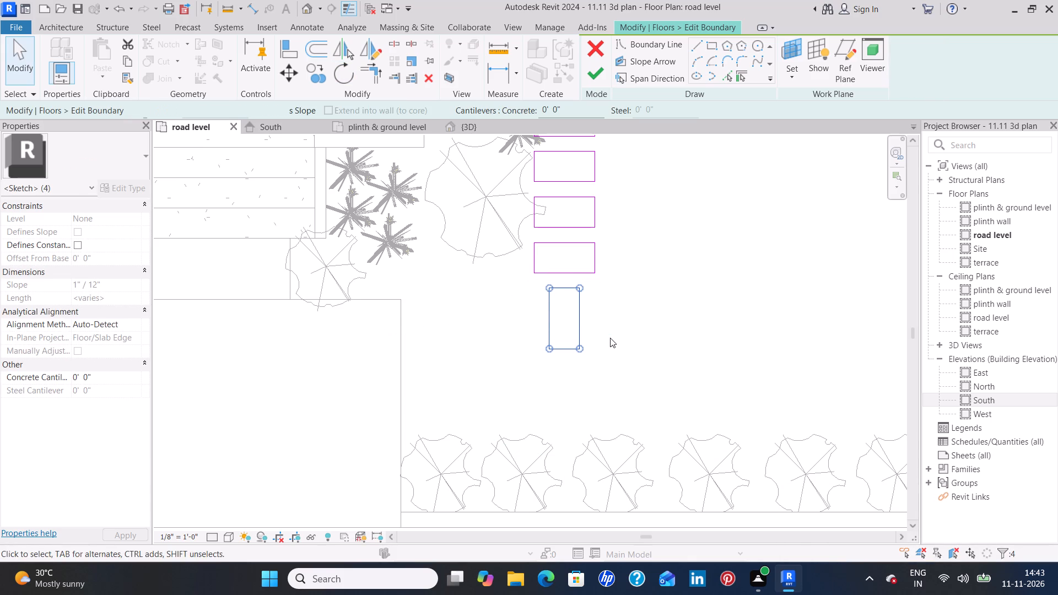
key(Left)
key(Left)
key(Left)
key(Left)
key(Left)
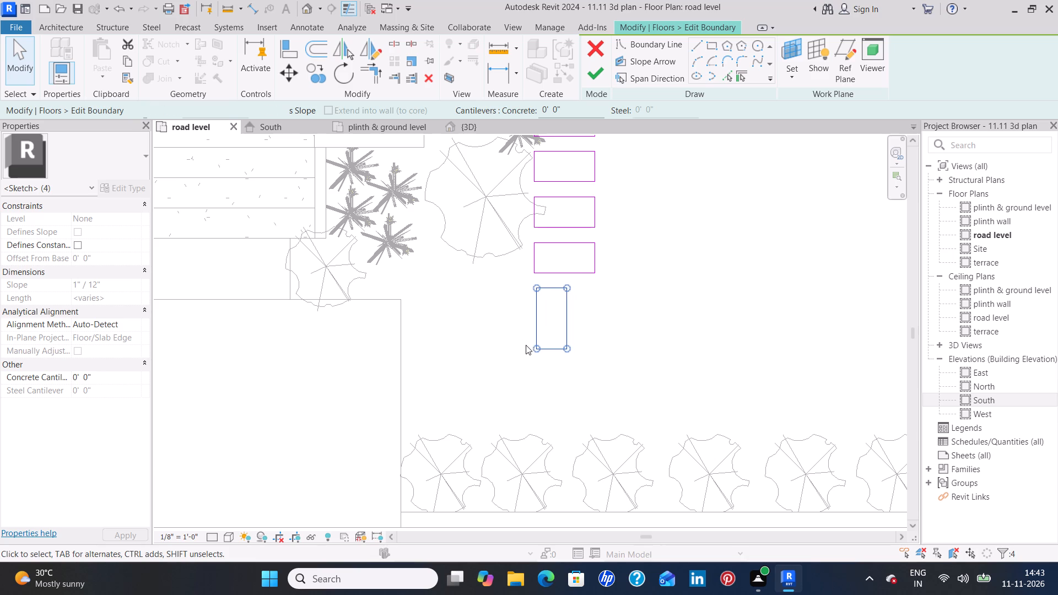
key(Left)
click(526, 345)
key(Left)
click(526, 345)
right_click(526, 345)
key(Left)
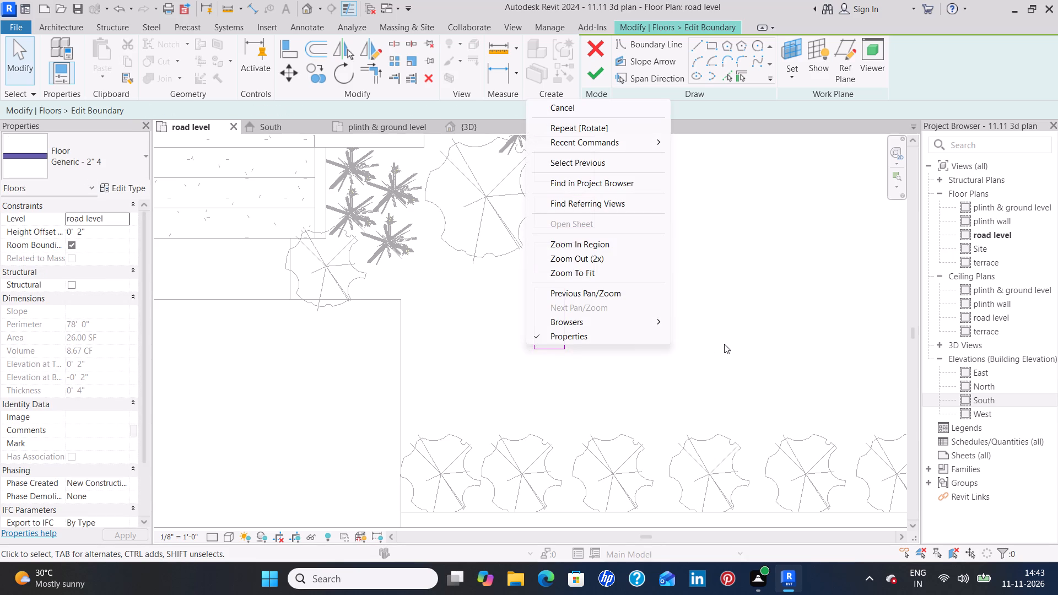
click(726, 344)
Move the rotated stone outline across beside the entrance paving's edge and shift it slightly toward the front boundary.
drag(586, 358, 554, 304)
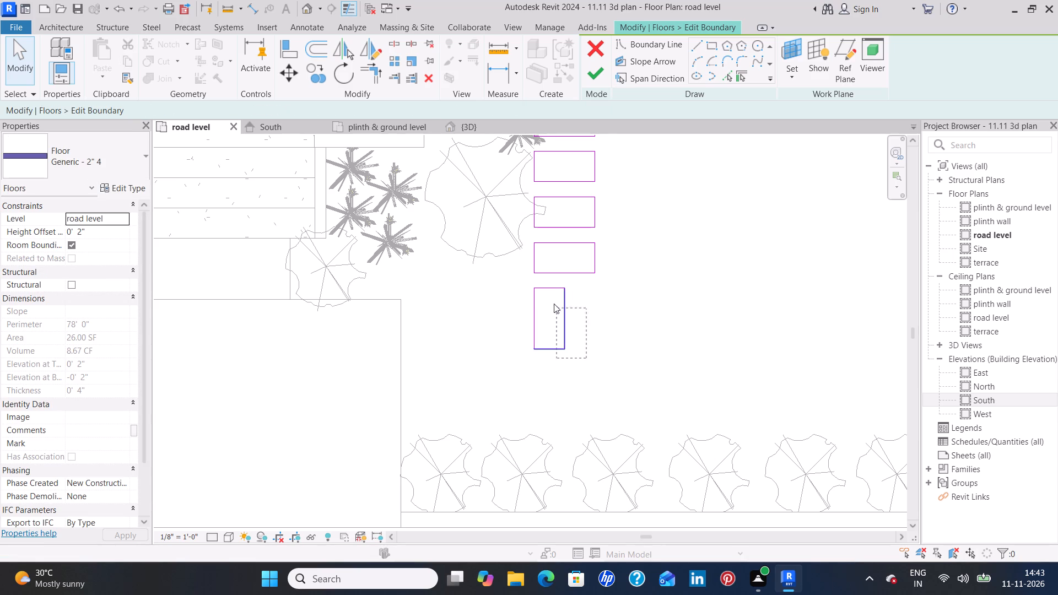
drag(554, 304, 552, 301)
click(597, 343)
drag(585, 356, 564, 297)
drag(564, 297, 516, 279)
key(Left)
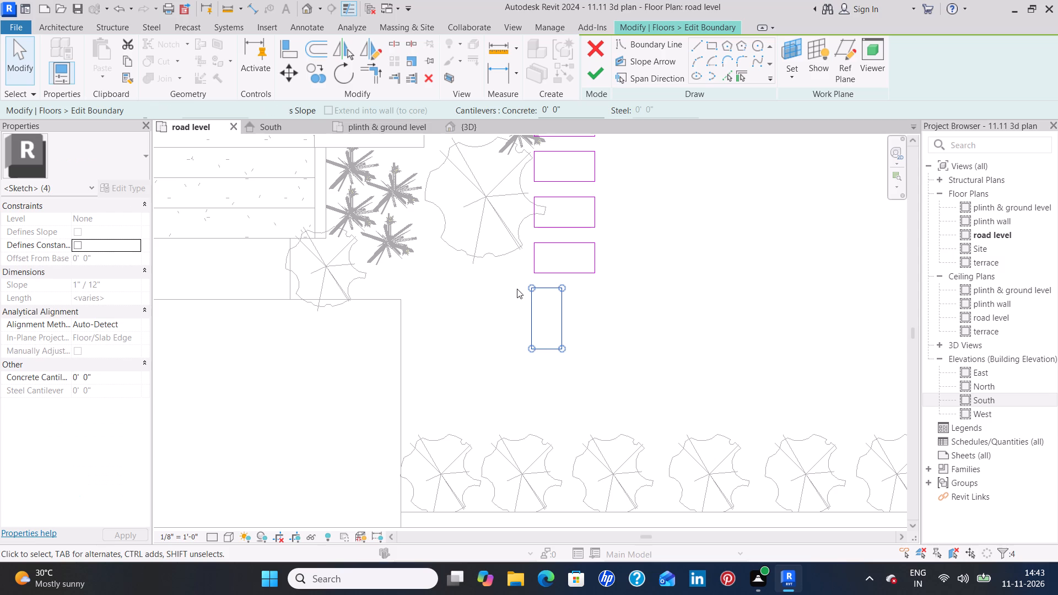
key(Left)
key(Left)
key(Left)
key(Left)
key(Left)
key(Left)
key(Left)
key(Left)
key(Left)
key(Left)
key(Left)
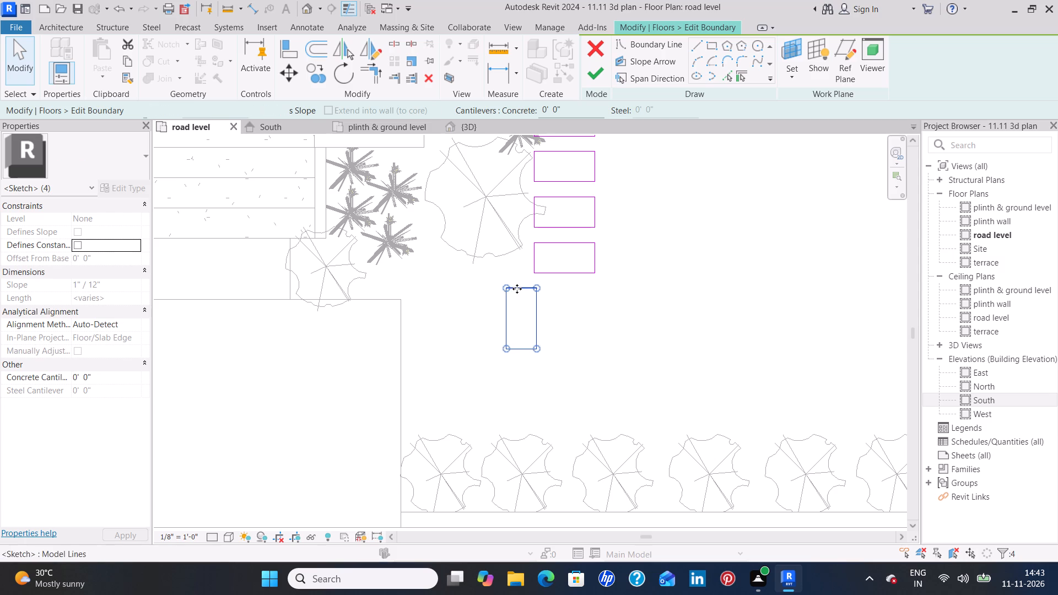
key(Left)
key(Left)
key(Left)
key(Left)
key(Left)
key(Left)
key(Left)
key(Left)
key(Left)
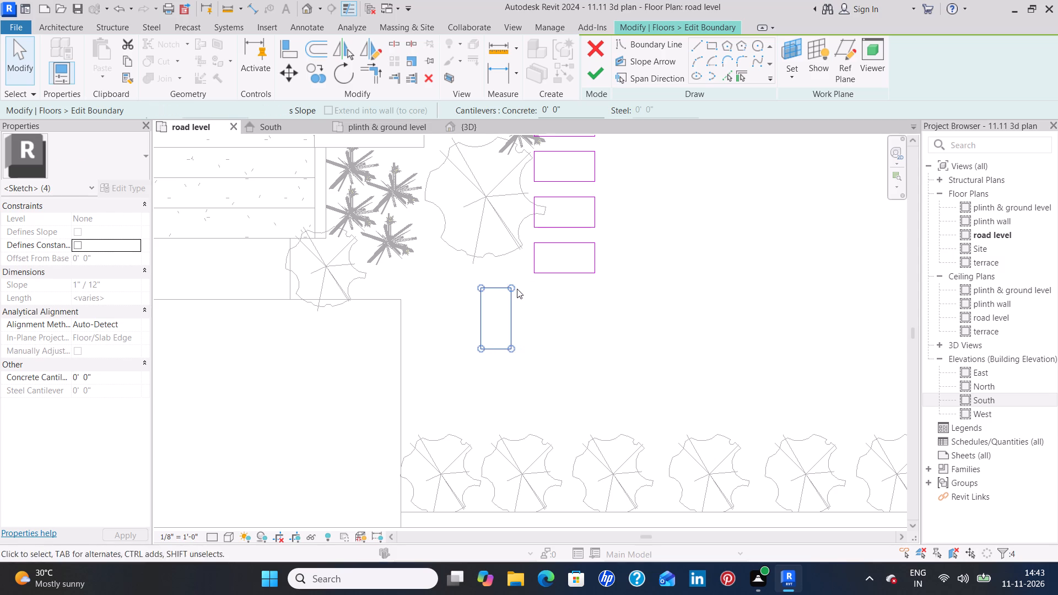
key(Left)
key(Left)
key(Left)
key(Left)
key(Left)
key(Left)
key(Left)
key(Left)
key(Left)
key(Left)
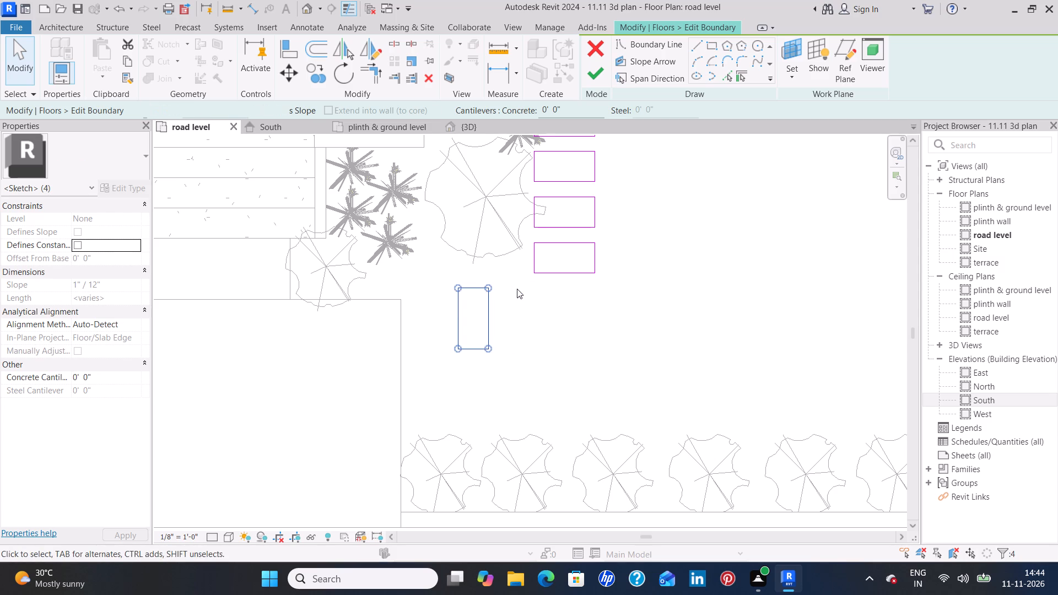
key(Left)
key(Left)
key(Left)
key(Left)
key(Left)
key(Left)
key(Left)
key(Left)
key(Left)
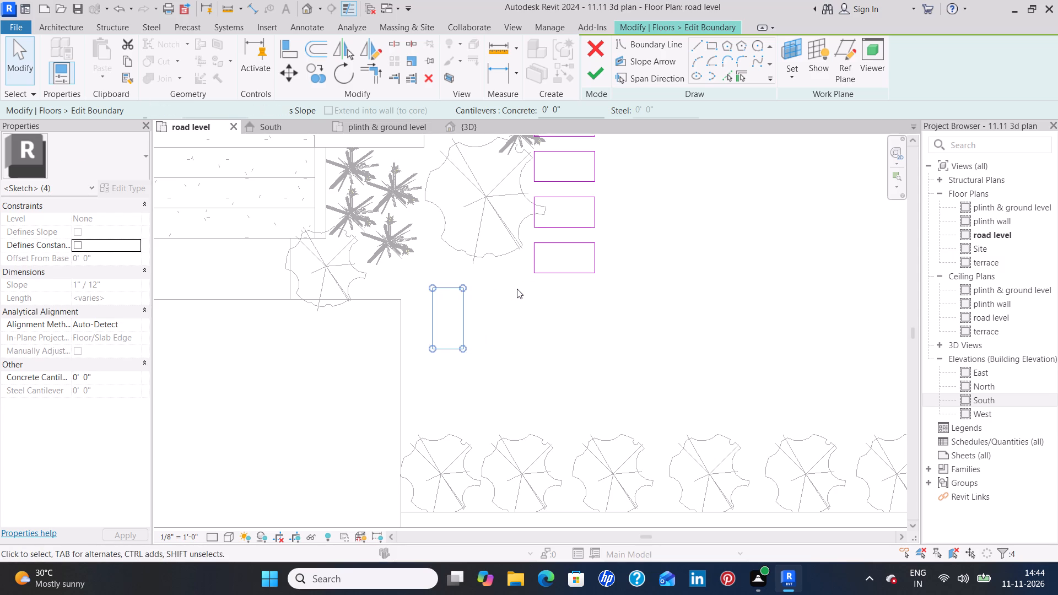
key(Left)
key(Left)
key(Left)
key(Left)
key(Left)
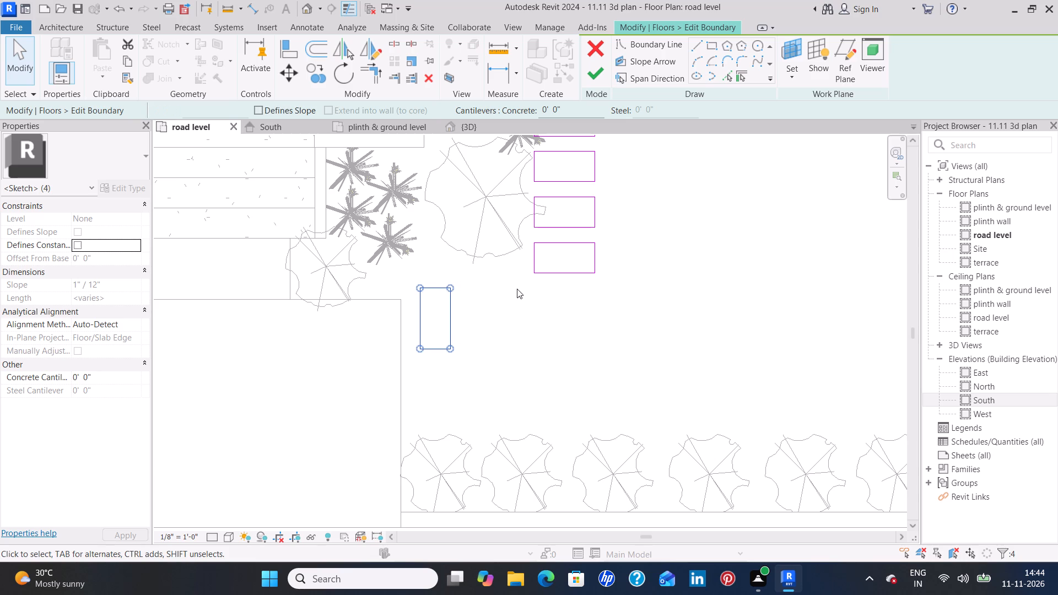
key(Down)
key(Down)
key(Down)
key(Down)
key(Down)
key(Down)
key(Down)
key(Down)
key(Down)
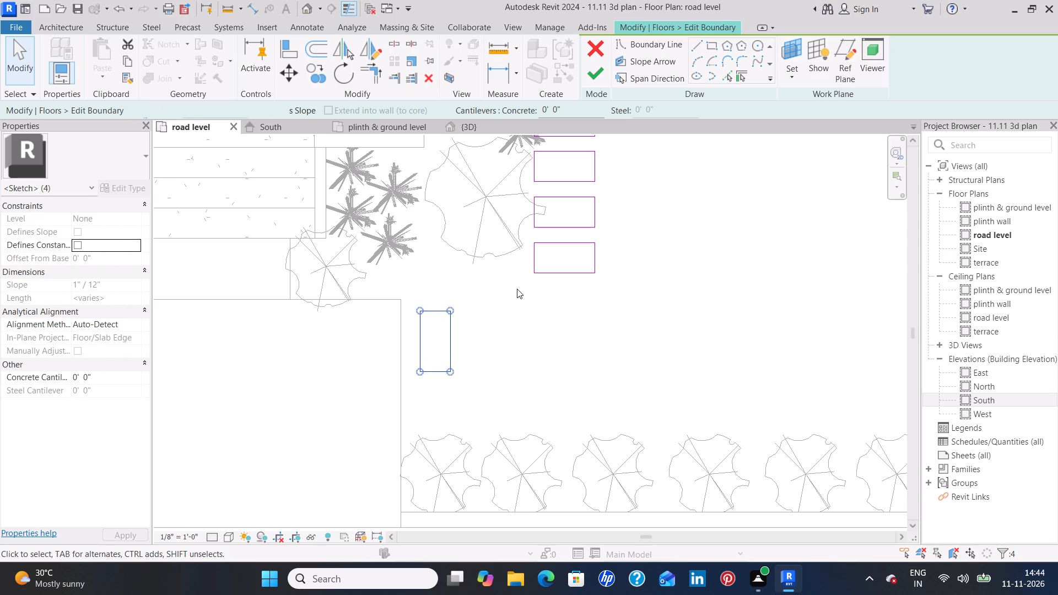
key(Down)
key(Down)
key(Down)
key(Down)
key(Up)
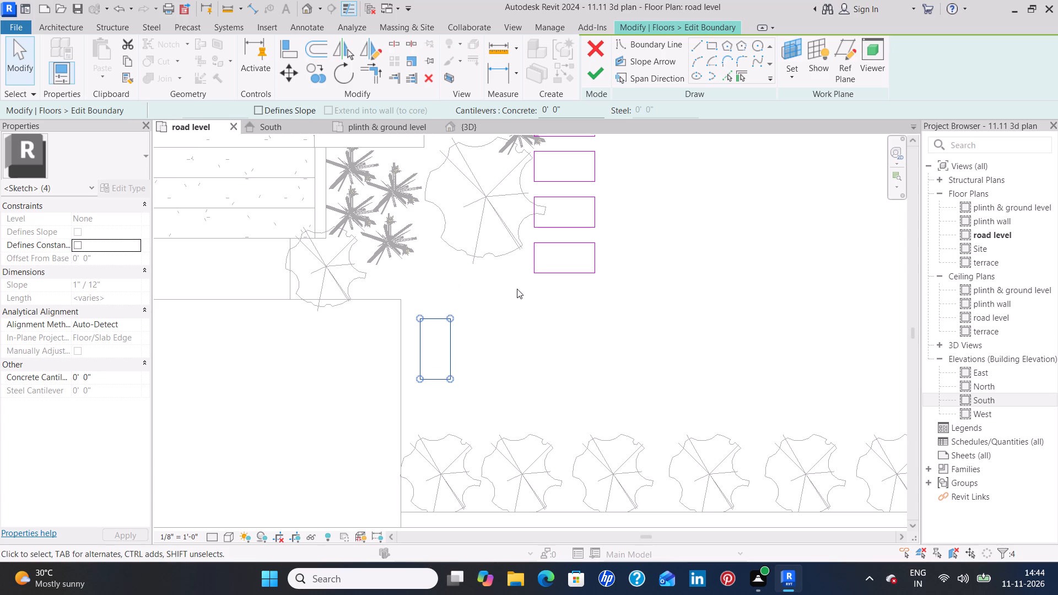
click(525, 341)
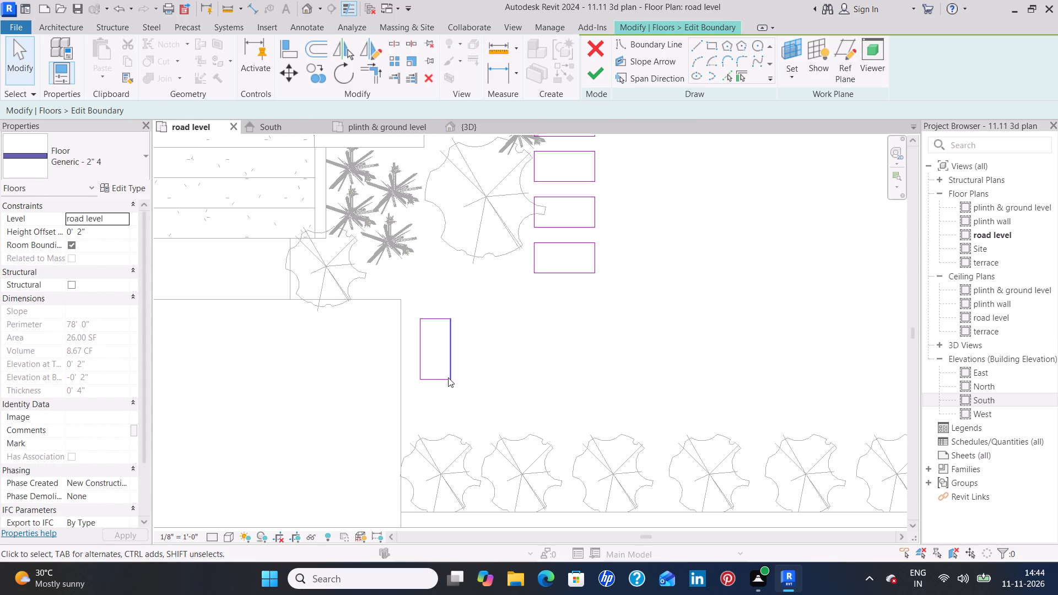
Copy the stone outline beside the entrance paving twice toward the garden at 1'-6" spacing, forming a row of three.
drag(466, 385, 414, 305)
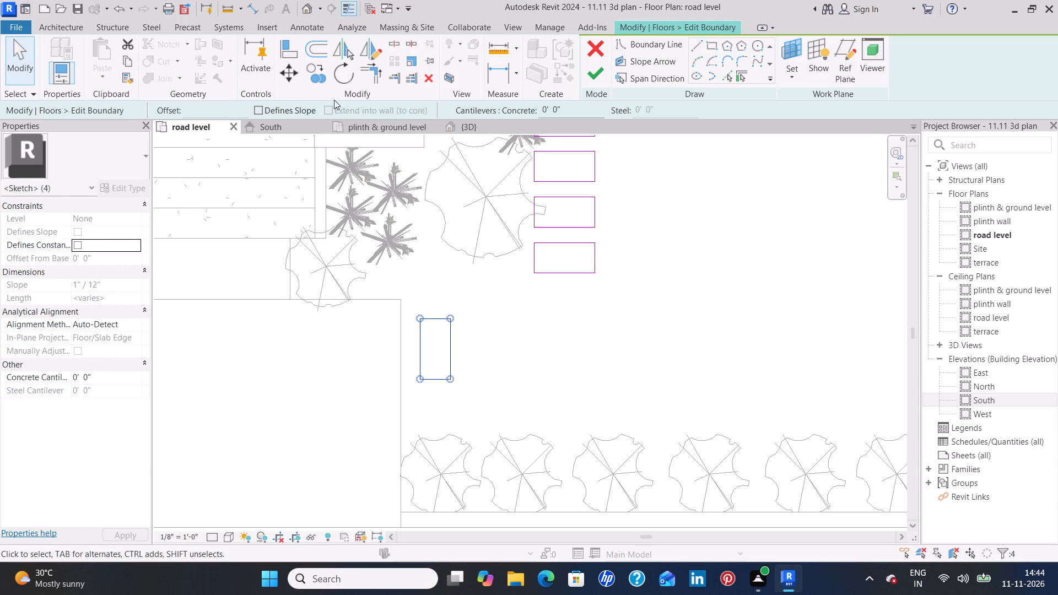
click(320, 77)
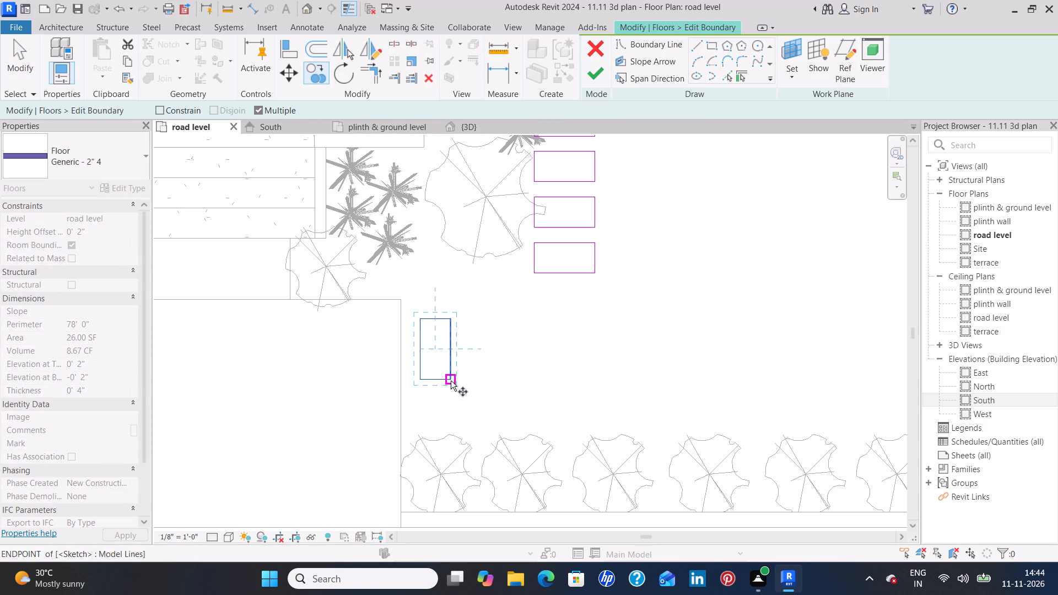
click(451, 381)
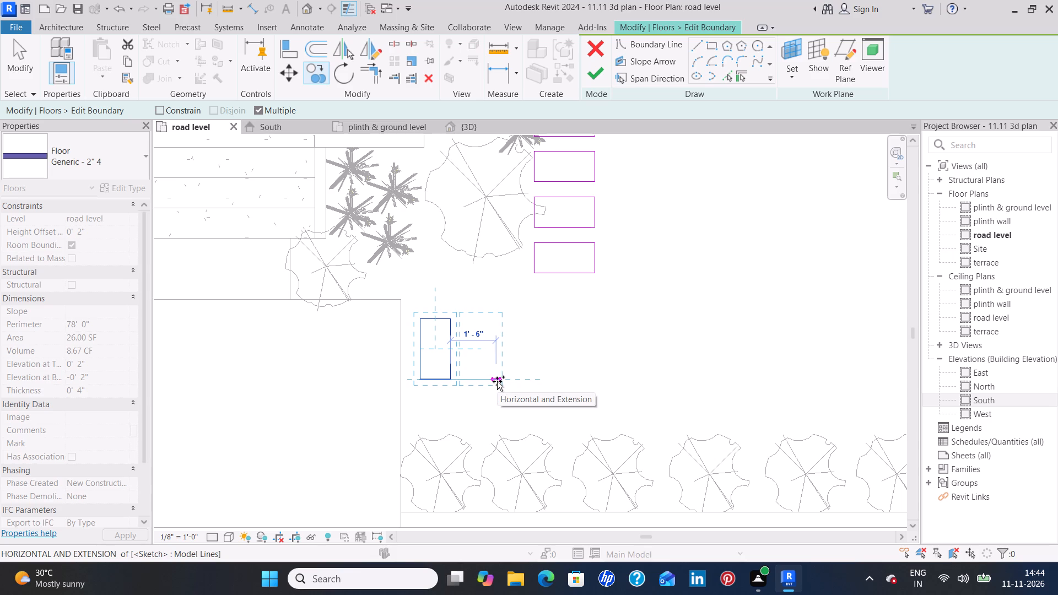
click(497, 381)
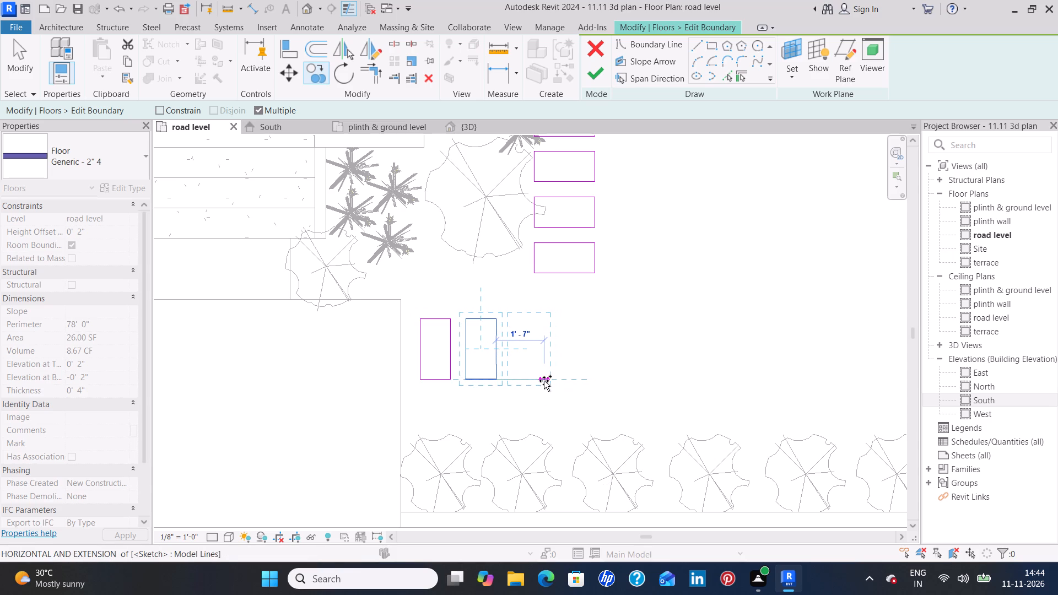
click(541, 381)
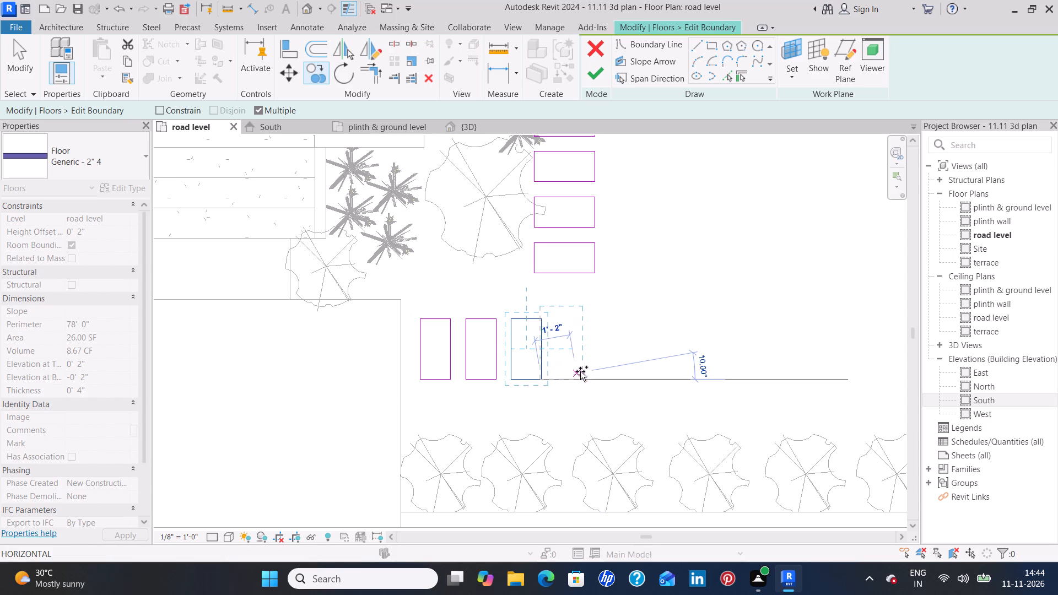
key(Escape)
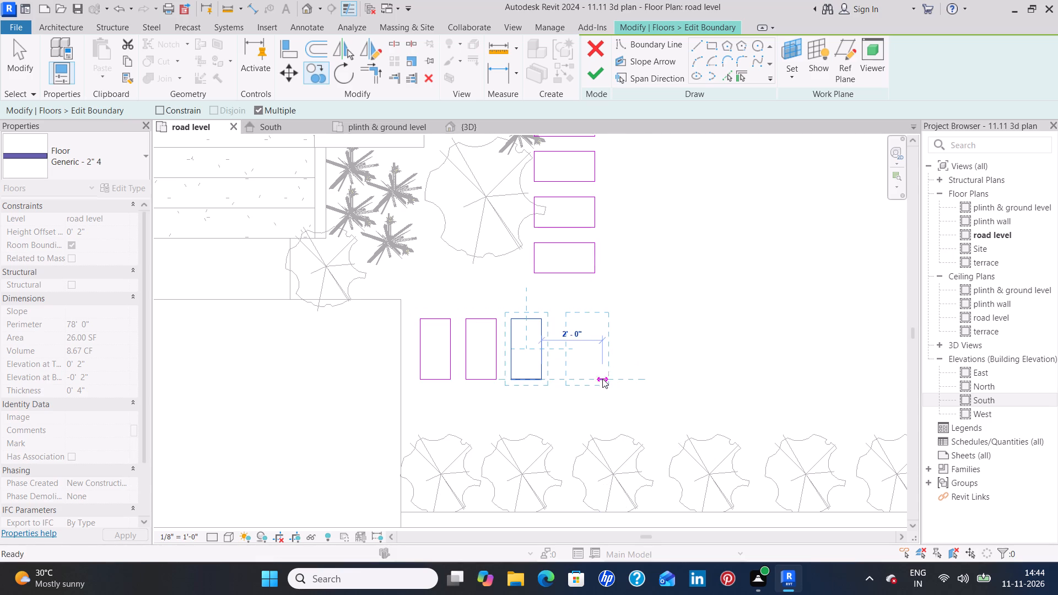
key(Escape)
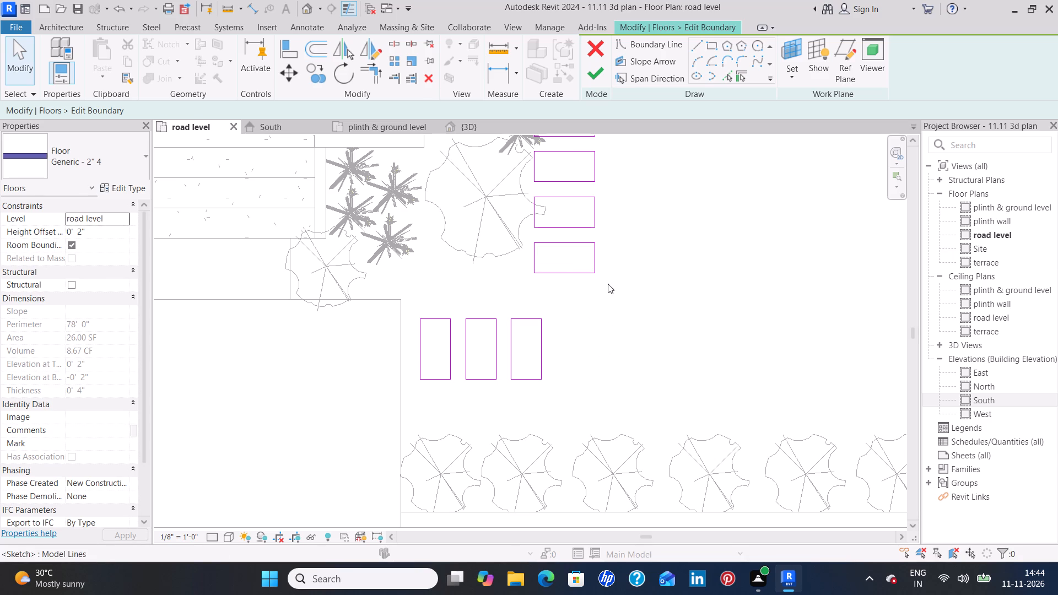
Copy the last stone outline of the long column 1'-3" straight toward the front boundary.
drag(610, 284, 520, 237)
drag(314, 78, 320, 82)
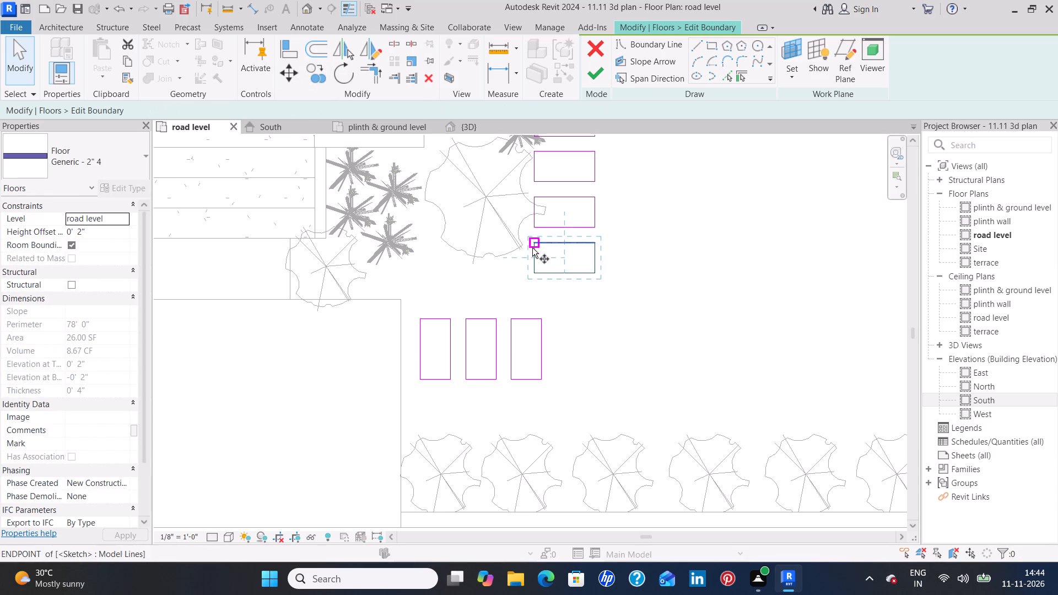
click(536, 273)
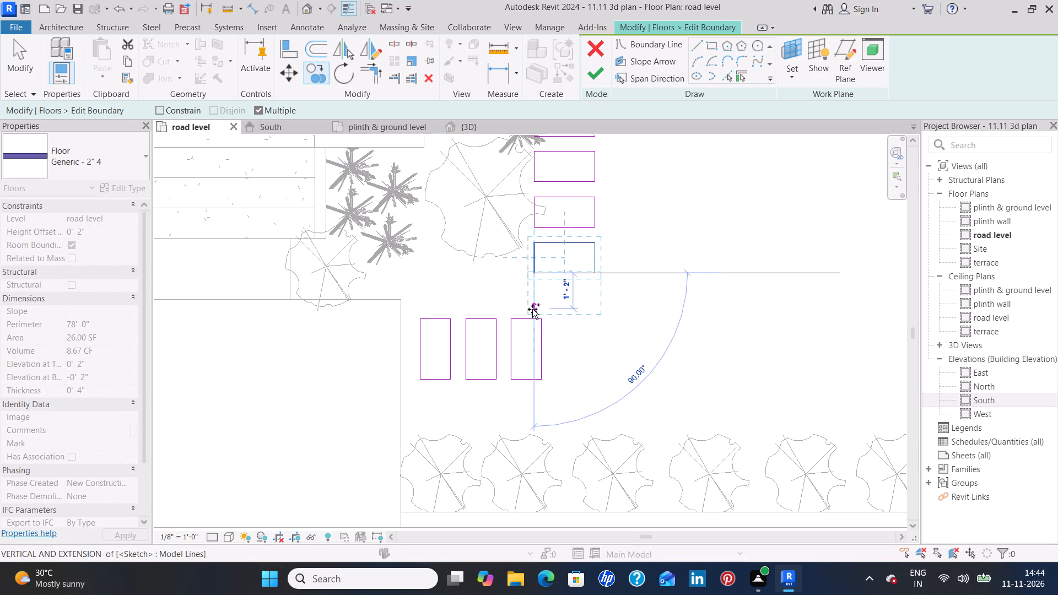
scroll(536, 307, up, 4)
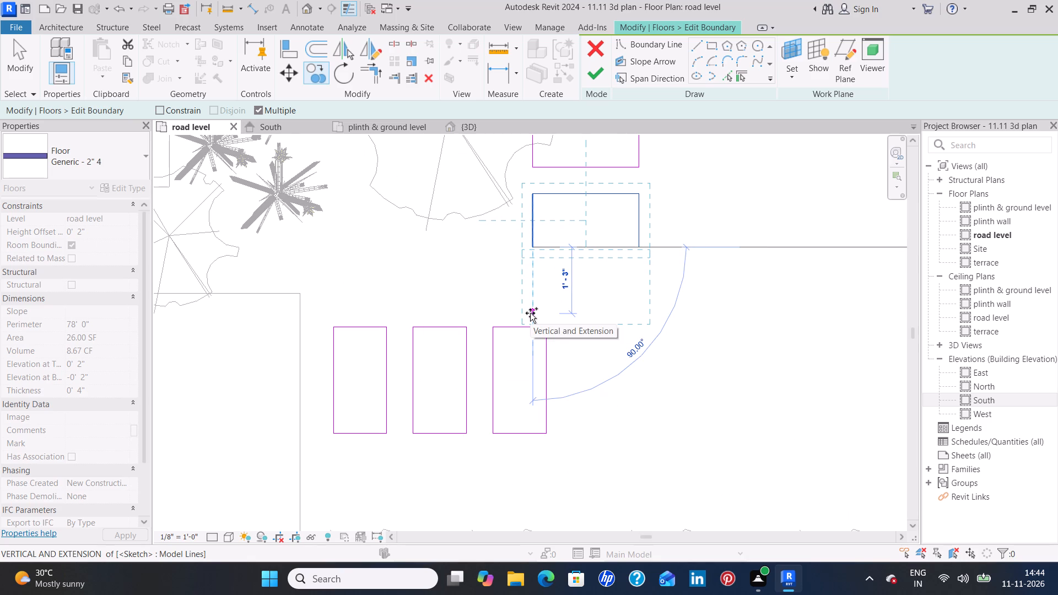
click(530, 313)
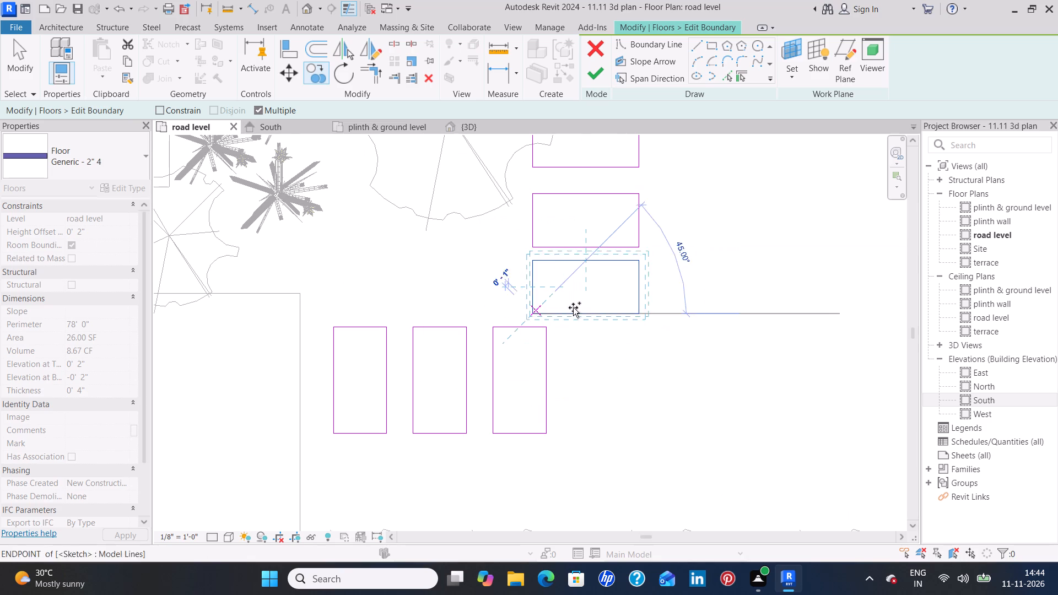
key(Escape)
key(Escape)
Finish the stepping-stone floor's boundary edit.
scroll(661, 346, down, 2)
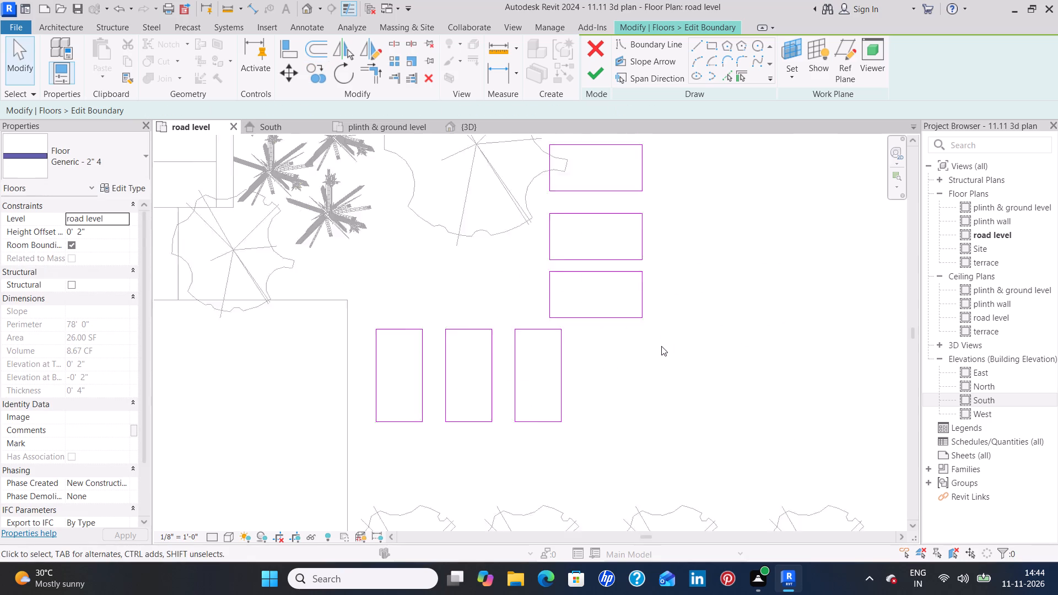
scroll(661, 346, down, 6)
middle_drag(765, 273, 656, 332)
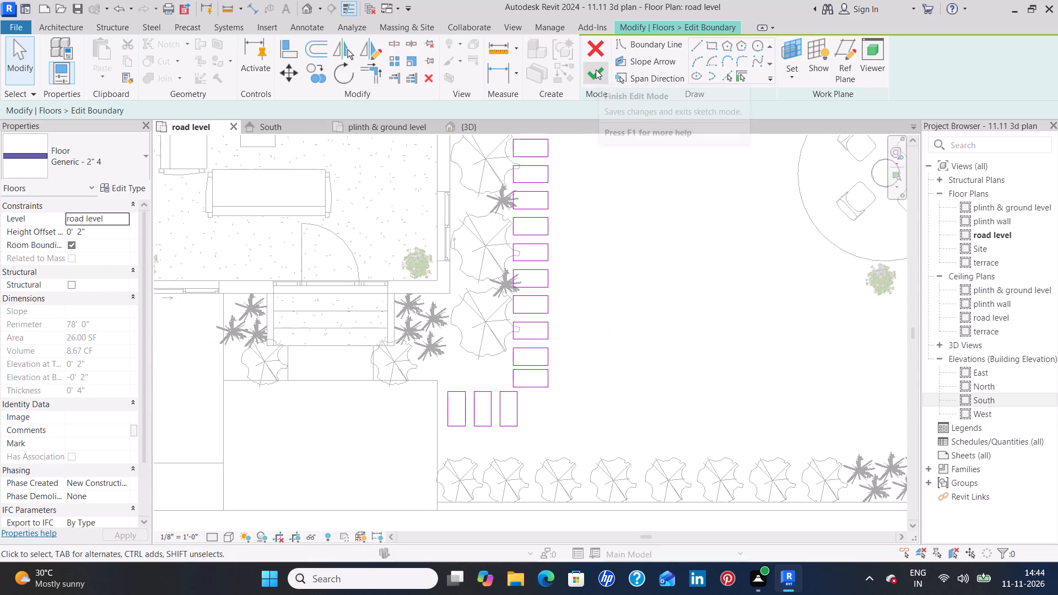
click(596, 69)
click(608, 338)
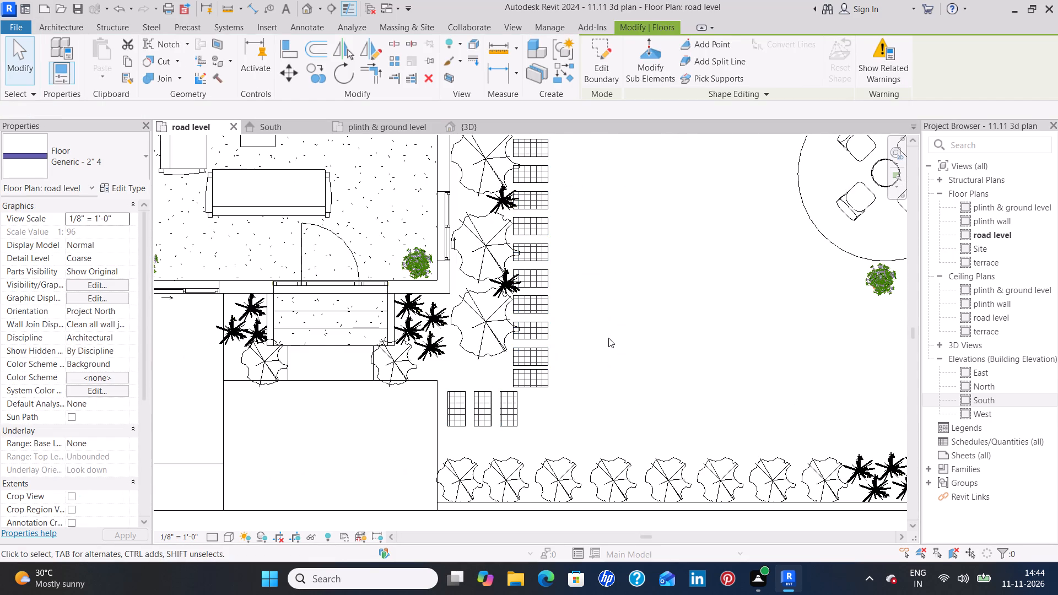
Reopen the stepping-stone floor's boundary and nudge the row of three rotated stone outlines toward the front boundary, away from the column.
scroll(608, 338, down, 4)
middle_drag(636, 322, 610, 360)
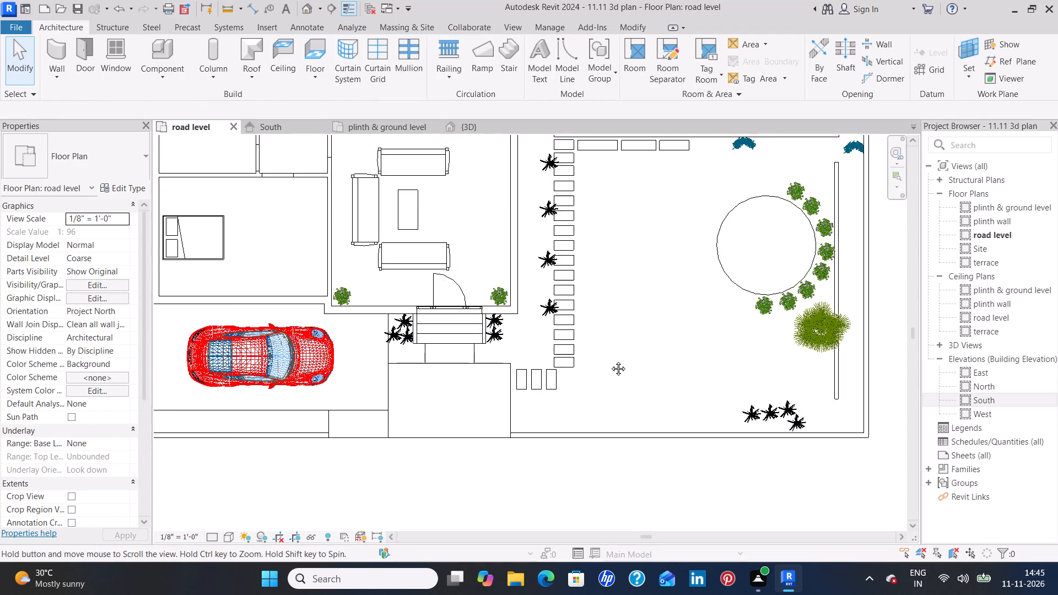
middle_drag(610, 360, 579, 388)
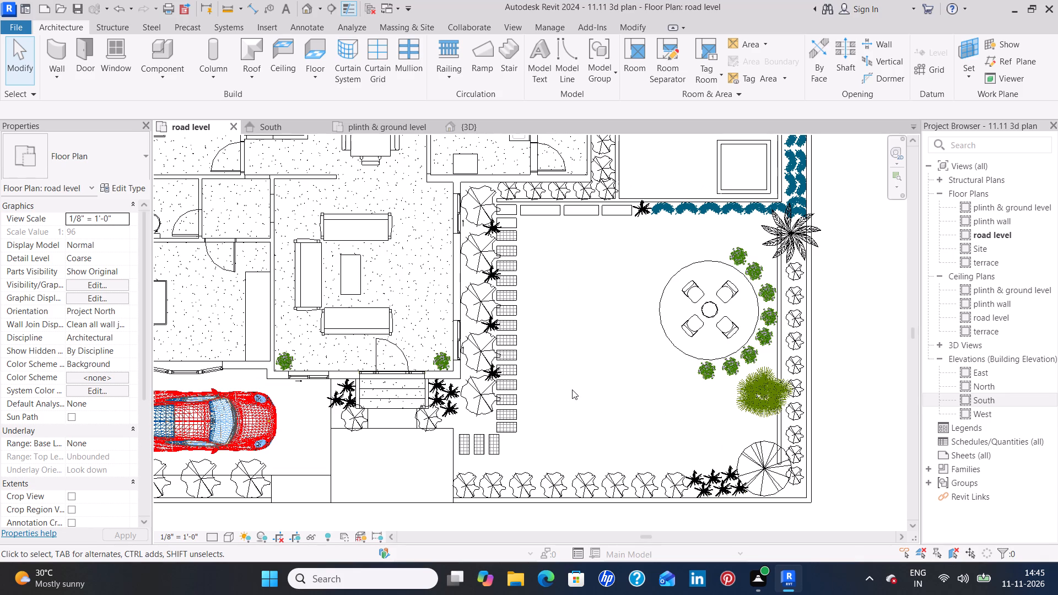
scroll(515, 445, up, 10)
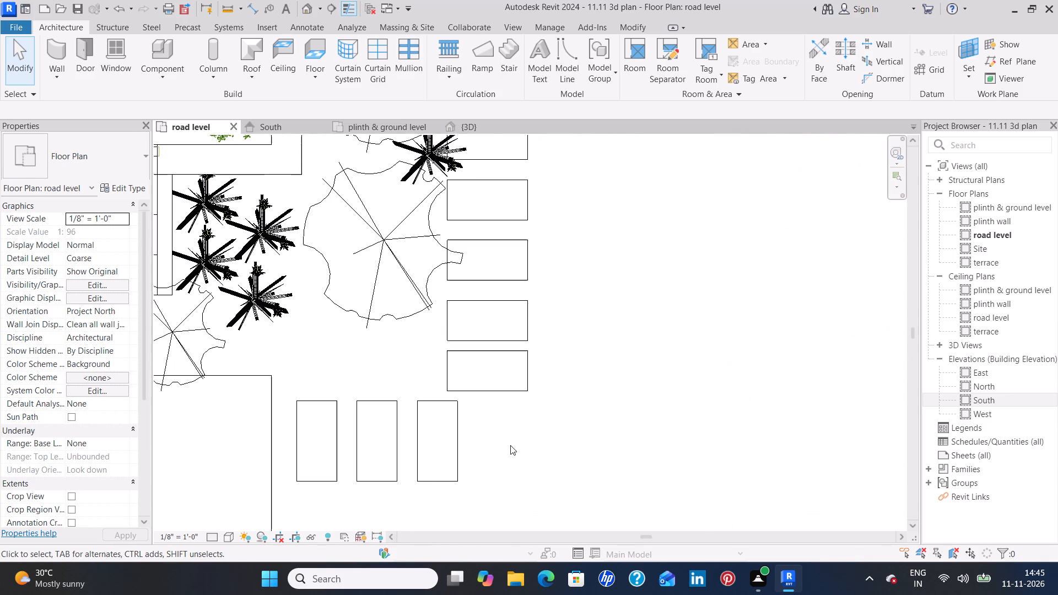
click(515, 388)
click(612, 57)
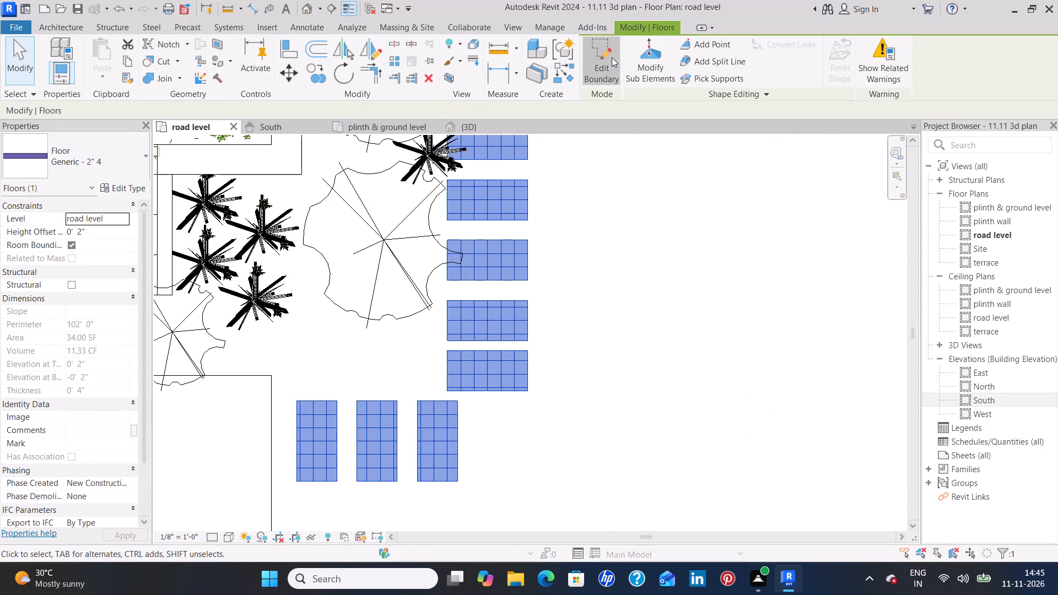
middle_drag(501, 419, 515, 371)
drag(511, 455, 361, 340)
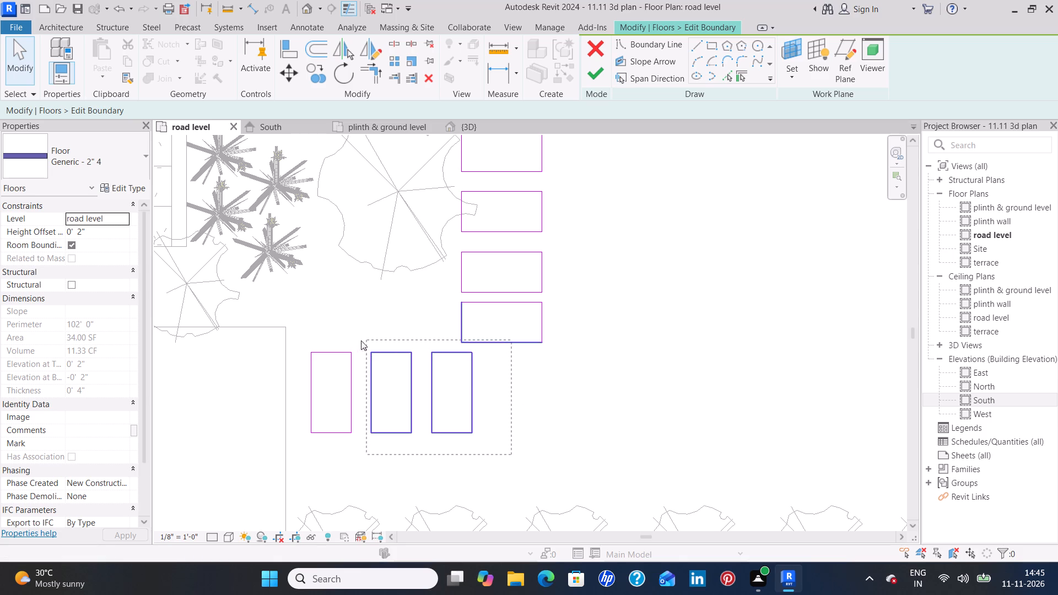
drag(361, 340, 304, 345)
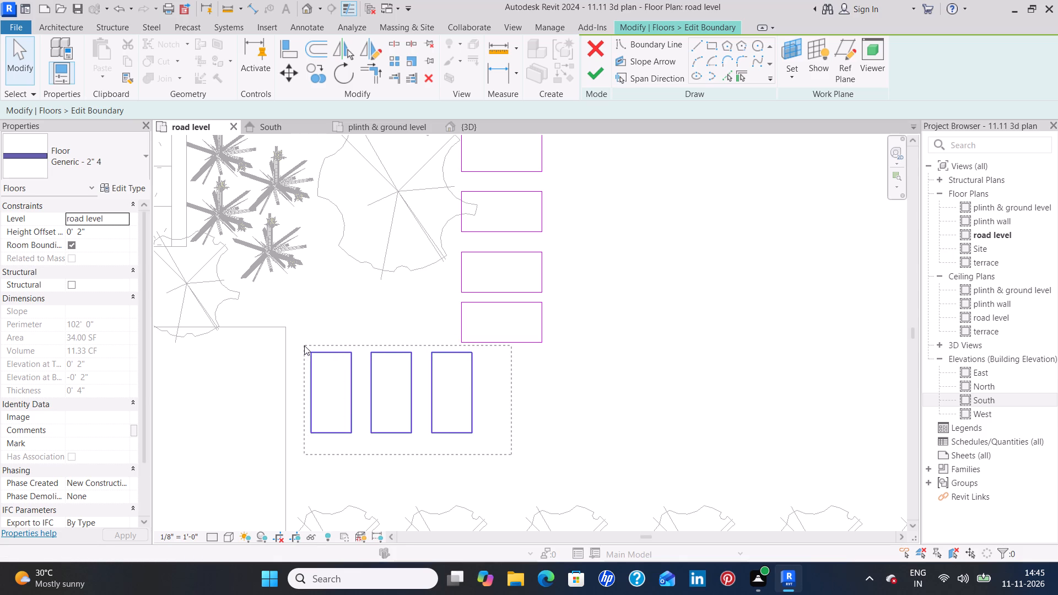
drag(304, 345, 304, 346)
key(Down)
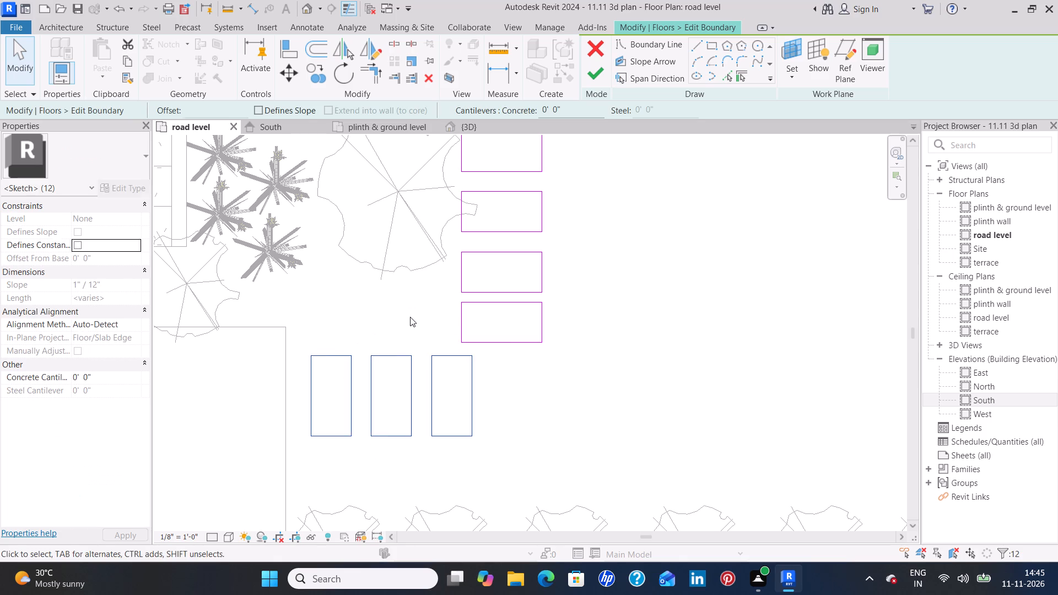
key(Down)
key(Down)
key(Down)
key(Down)
key(Down)
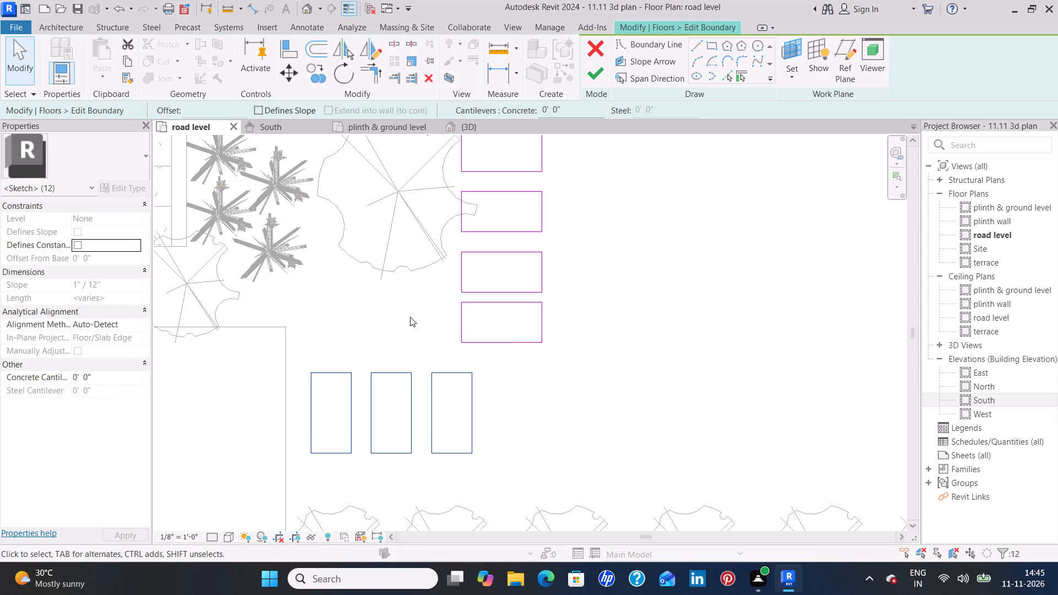
click(412, 309)
Nudge the last stone outline of the long column slightly toward the front boundary to even out its gap.
drag(590, 378, 590, 377)
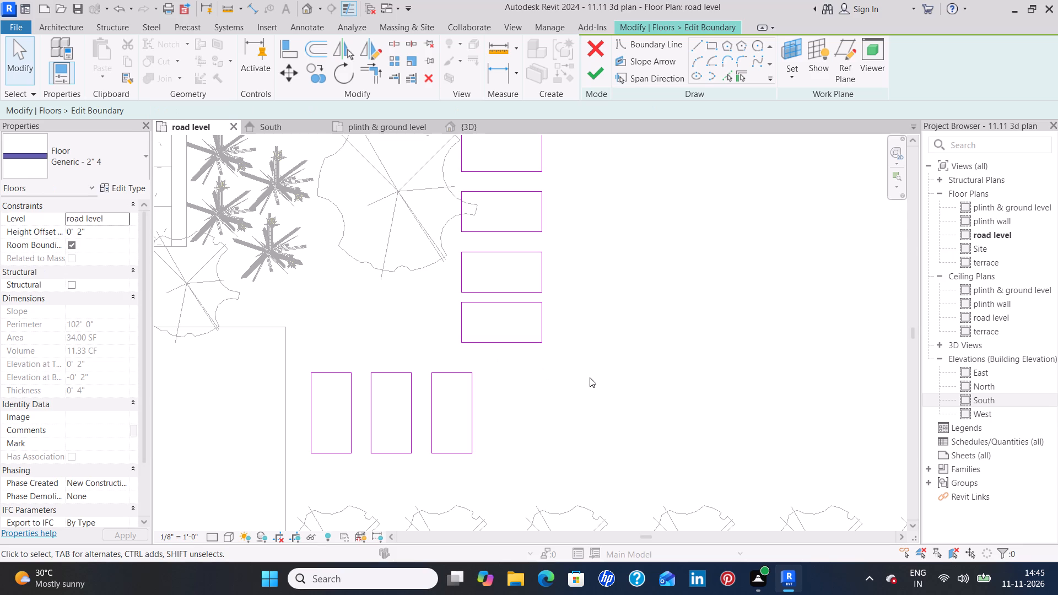
drag(590, 377, 449, 297)
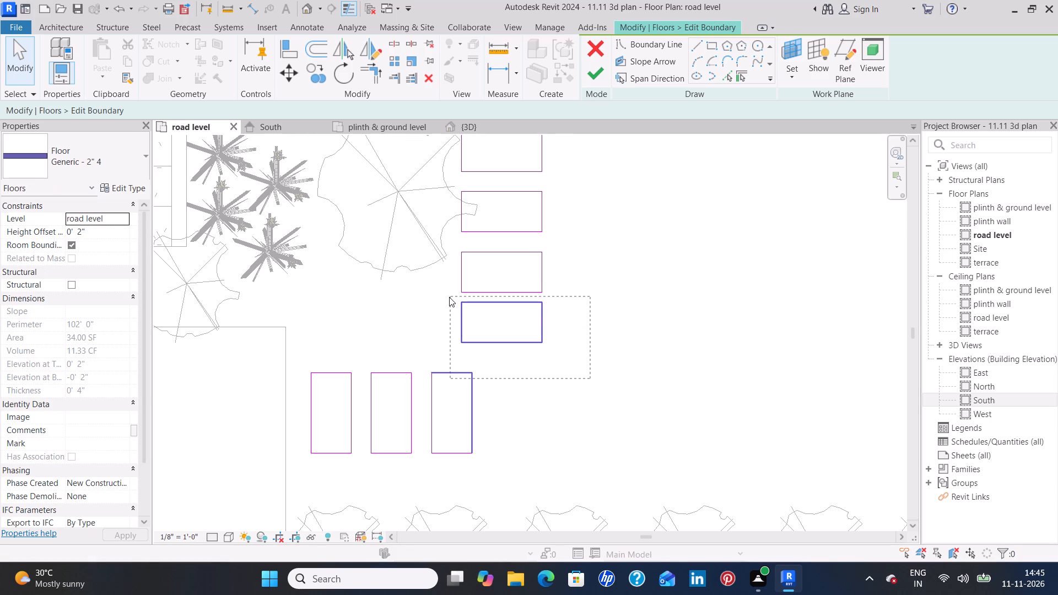
drag(449, 297, 441, 300)
key(Escape)
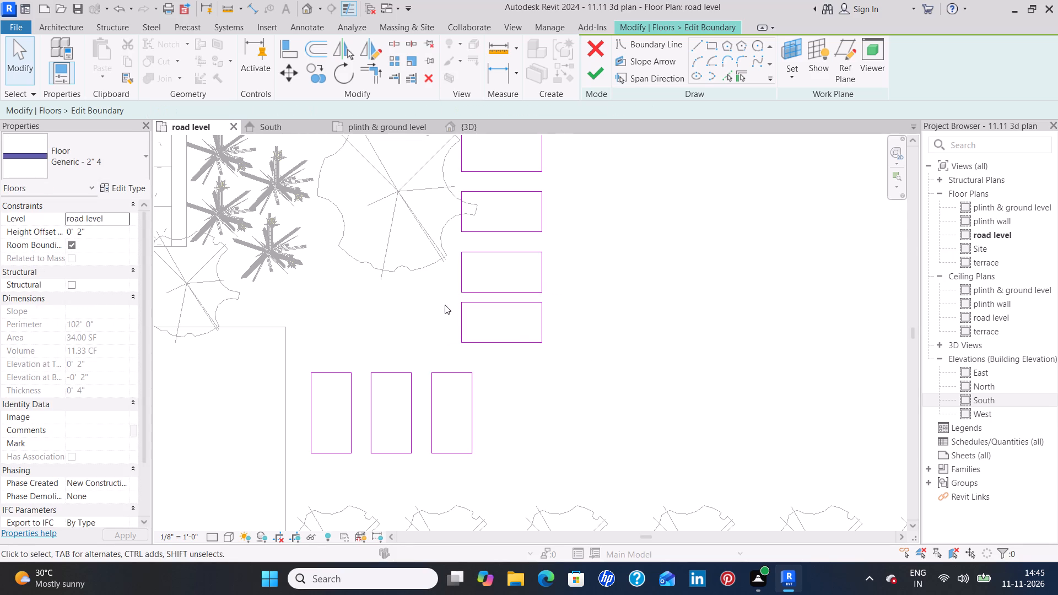
drag(554, 367, 478, 297)
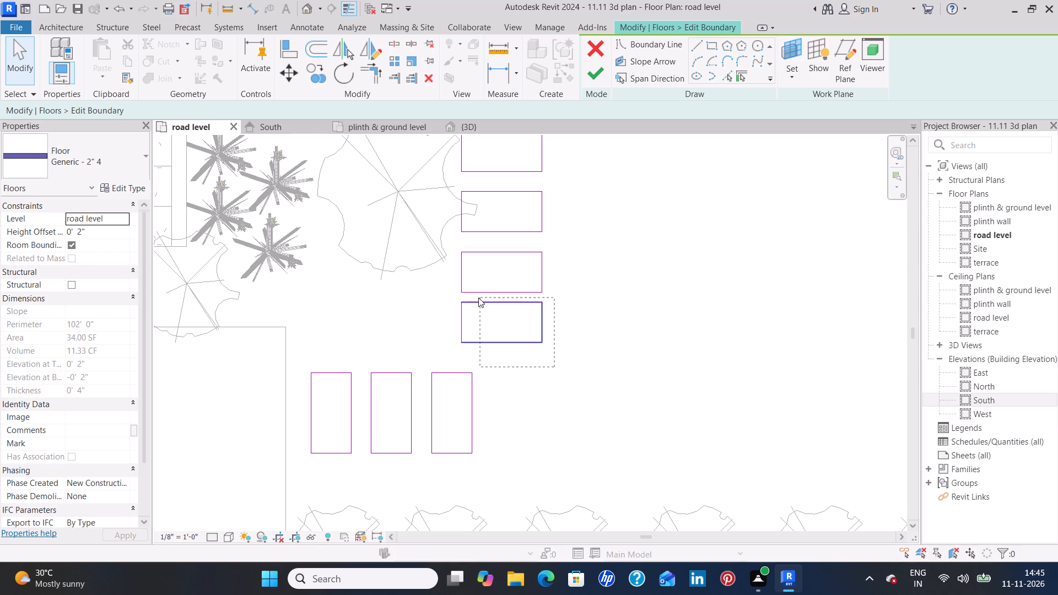
drag(478, 297, 441, 297)
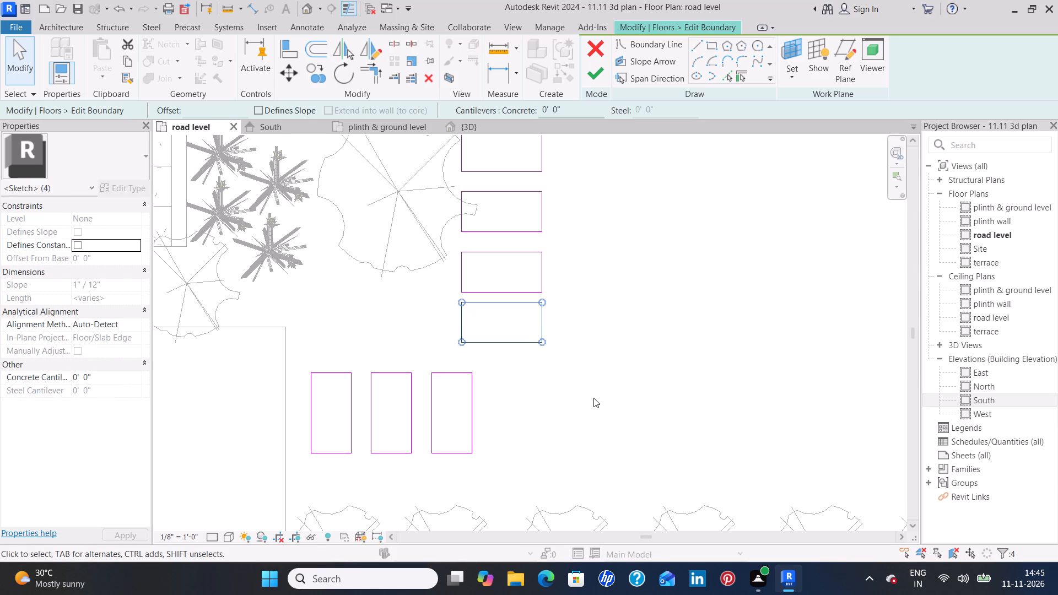
key(Down)
key(Down)
key(Down)
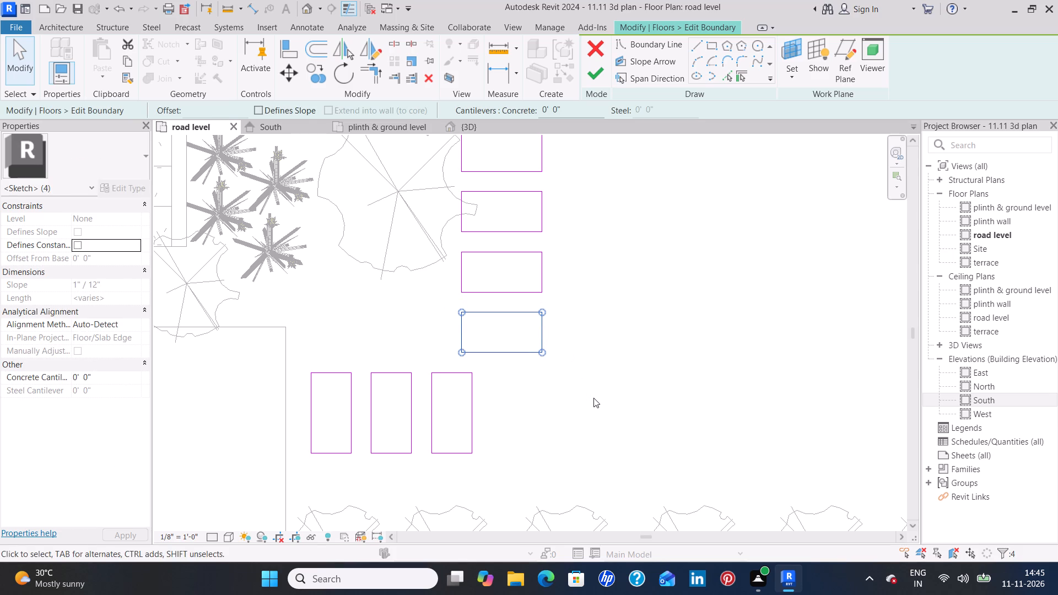
key(Down)
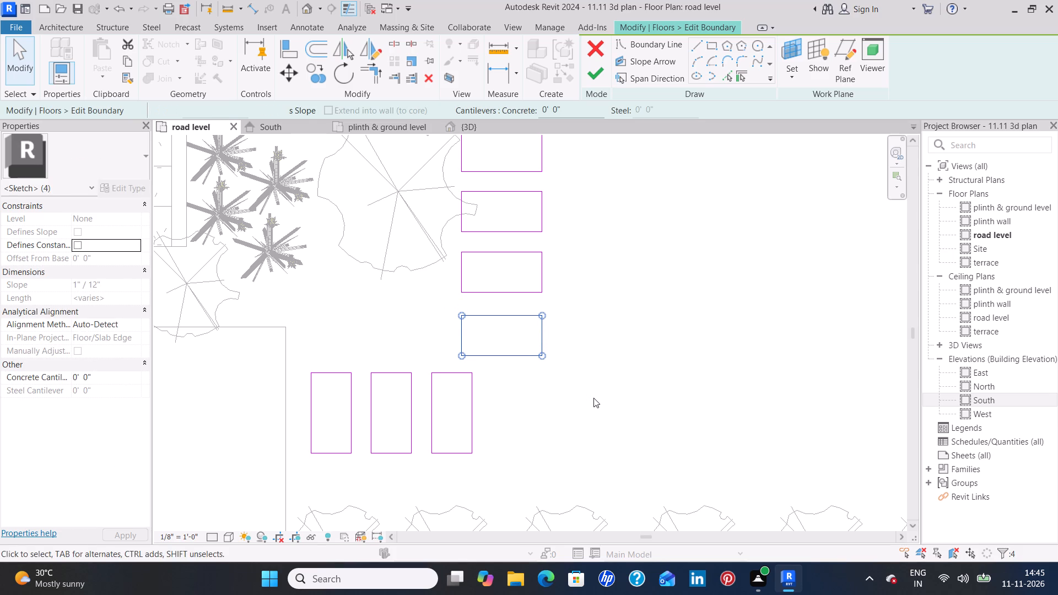
click(593, 398)
Copy the stone outline at the garden end of the three-stone row to just beside the circular seating area.
scroll(622, 388, down, 4)
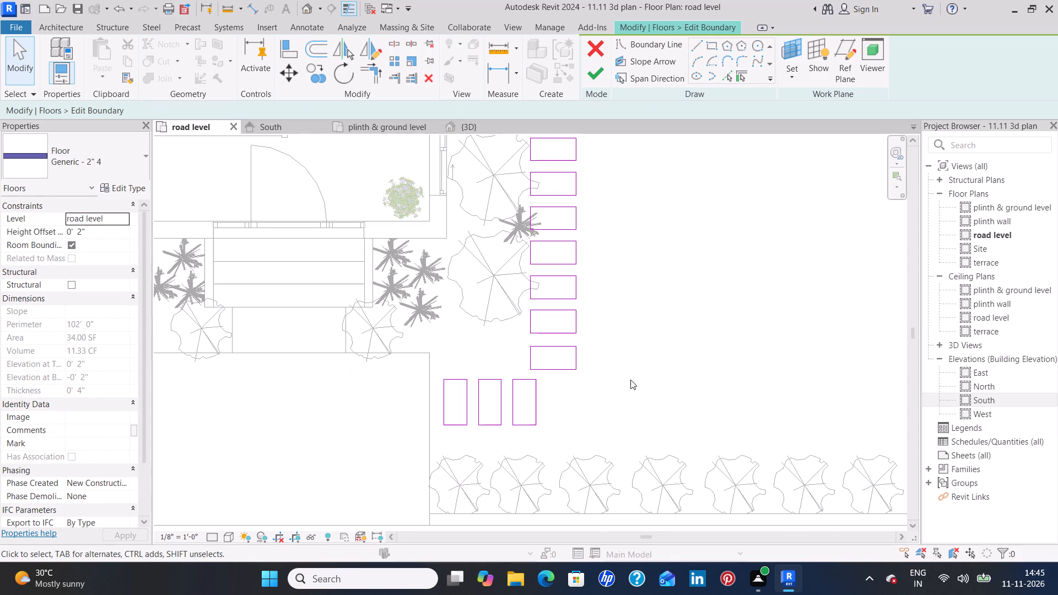
scroll(663, 351, down, 3)
middle_drag(715, 318, 632, 388)
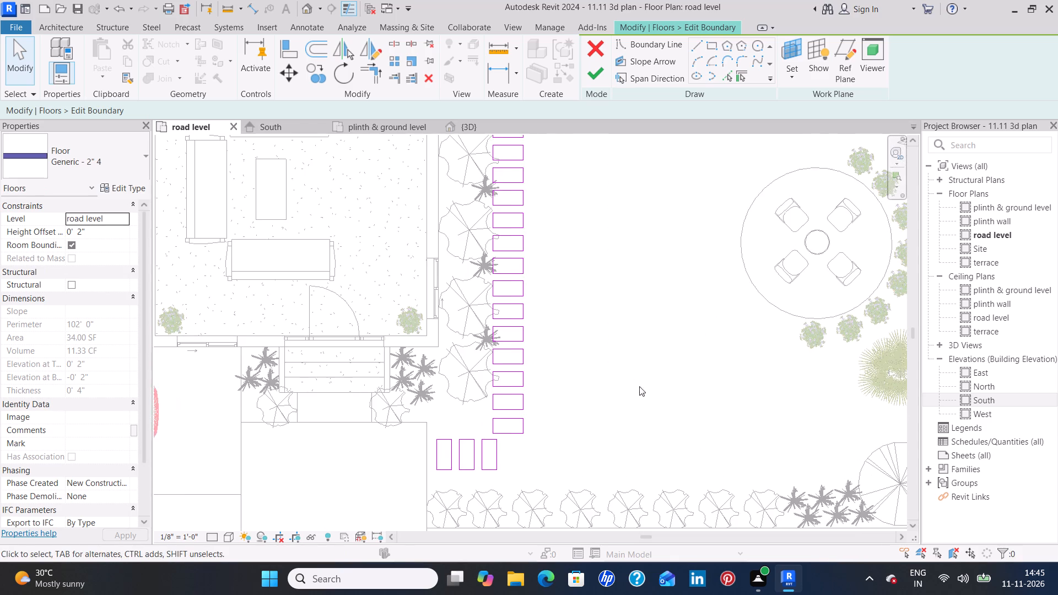
scroll(647, 380, down, 2)
middle_drag(652, 347, 608, 383)
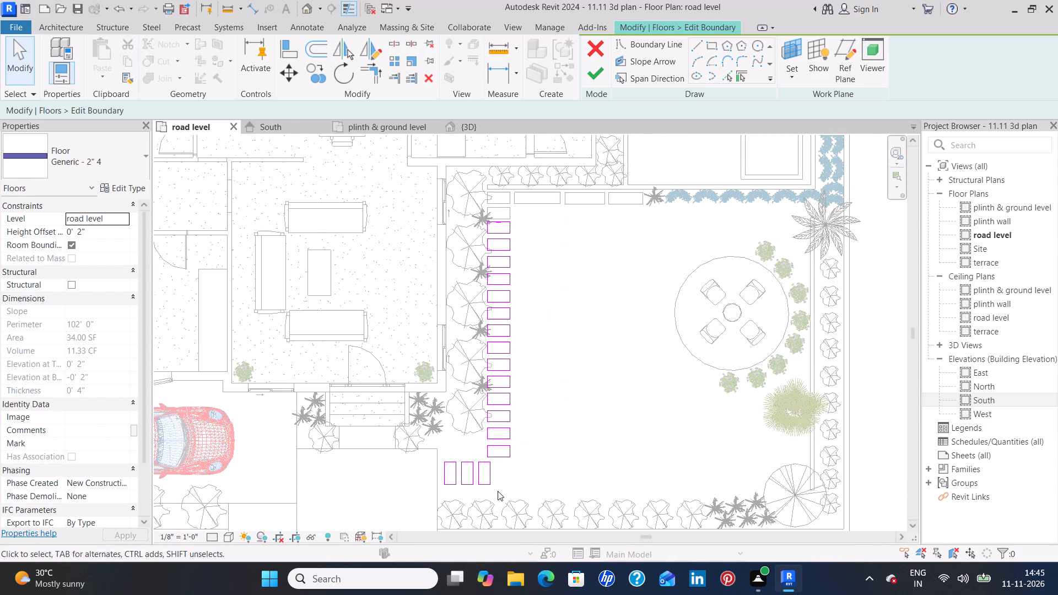
scroll(499, 487, up, 7)
drag(494, 496, 481, 467)
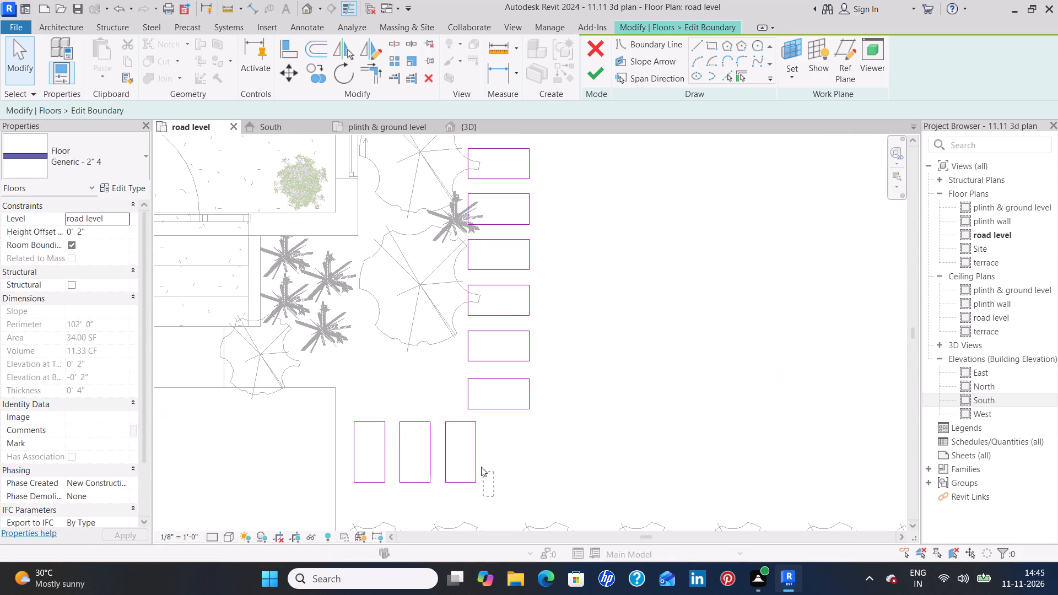
drag(481, 467, 436, 413)
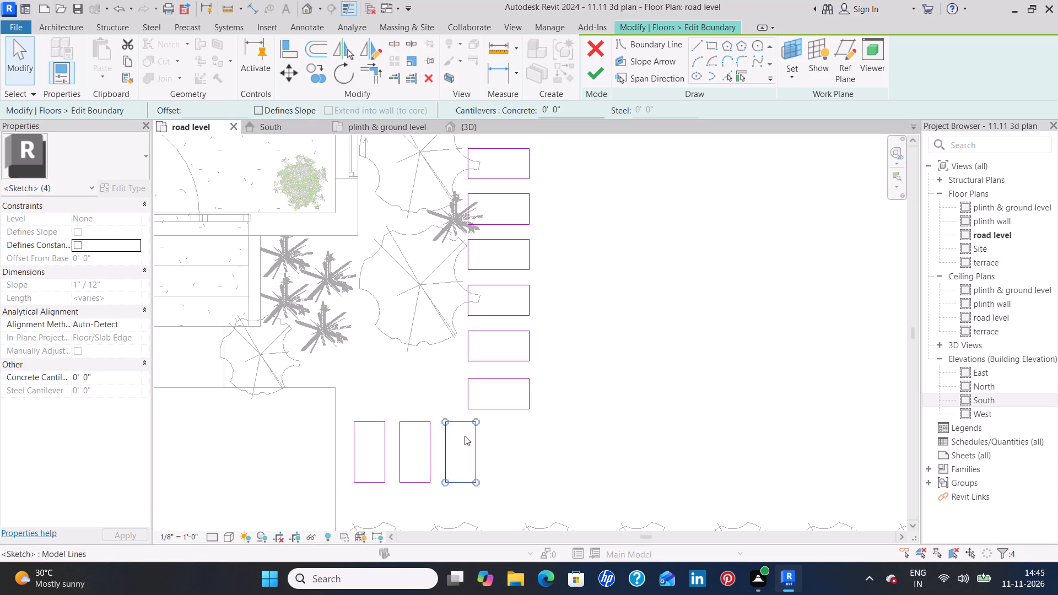
click(321, 74)
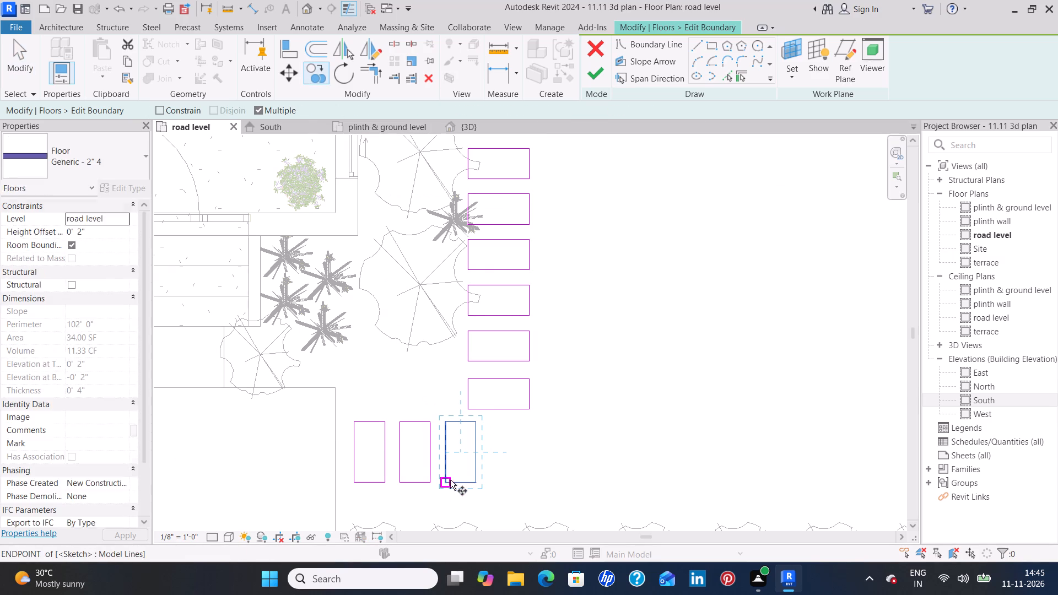
click(449, 480)
middle_drag(651, 244, 649, 259)
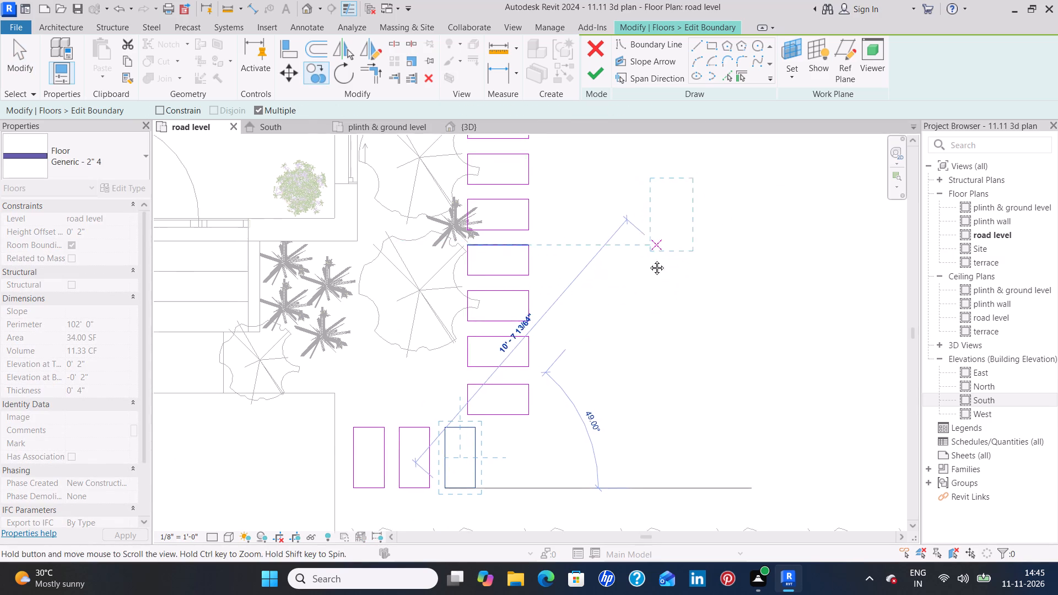
middle_drag(649, 259, 597, 420)
scroll(598, 415, down, 3)
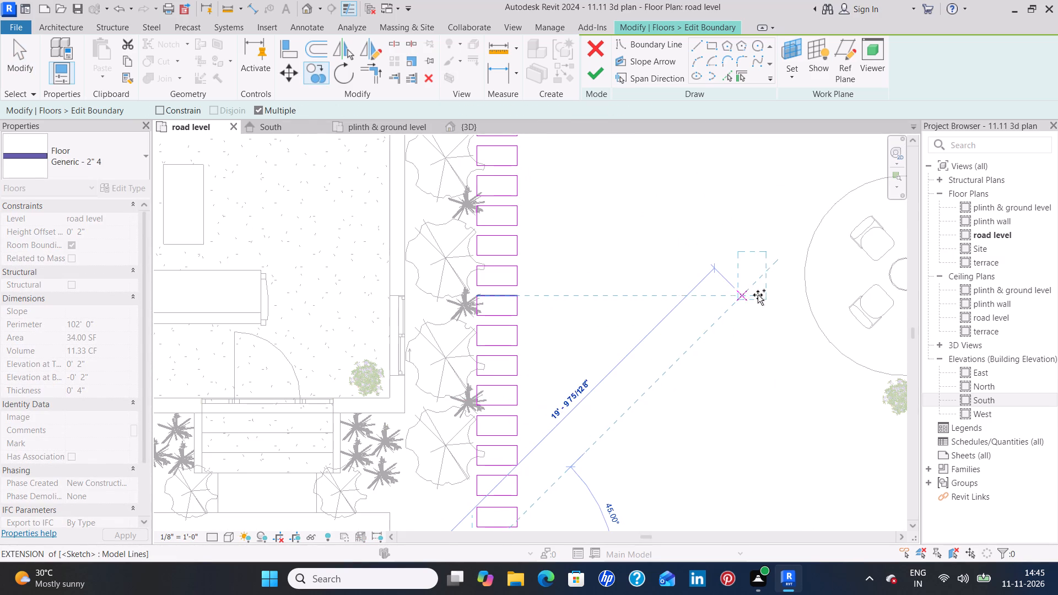
scroll(762, 293, up, 6)
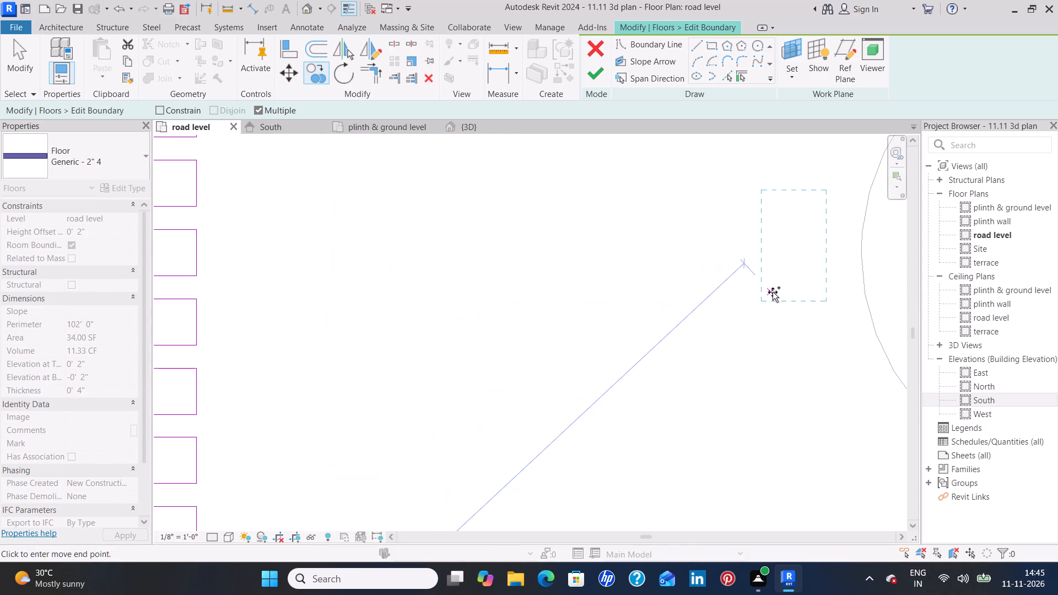
click(779, 299)
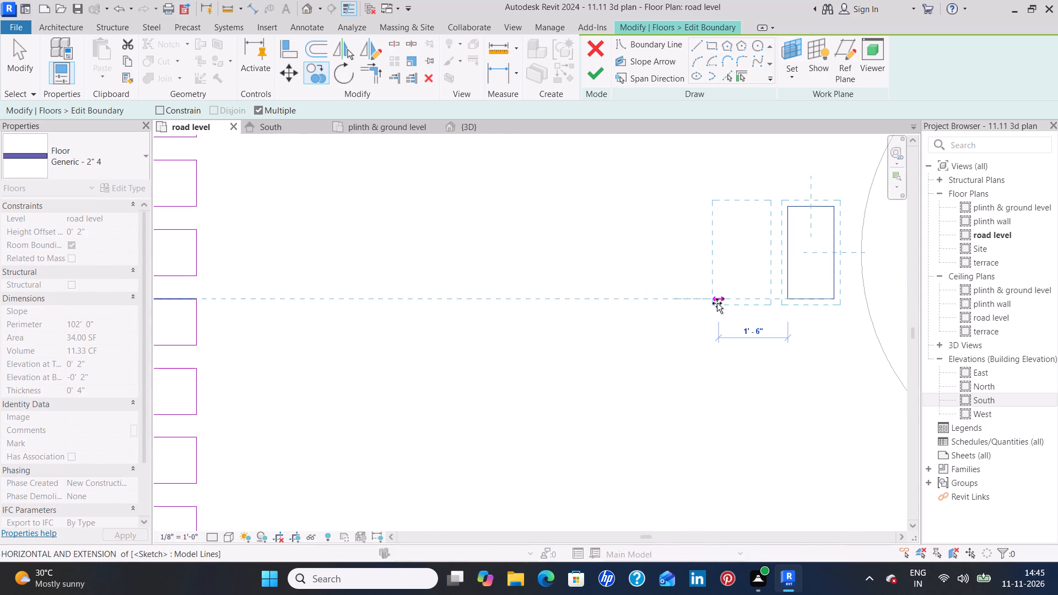
Continue the copies straight toward the long column, seven at 1'-6" spacing and a last one at 1'-8".
click(717, 303)
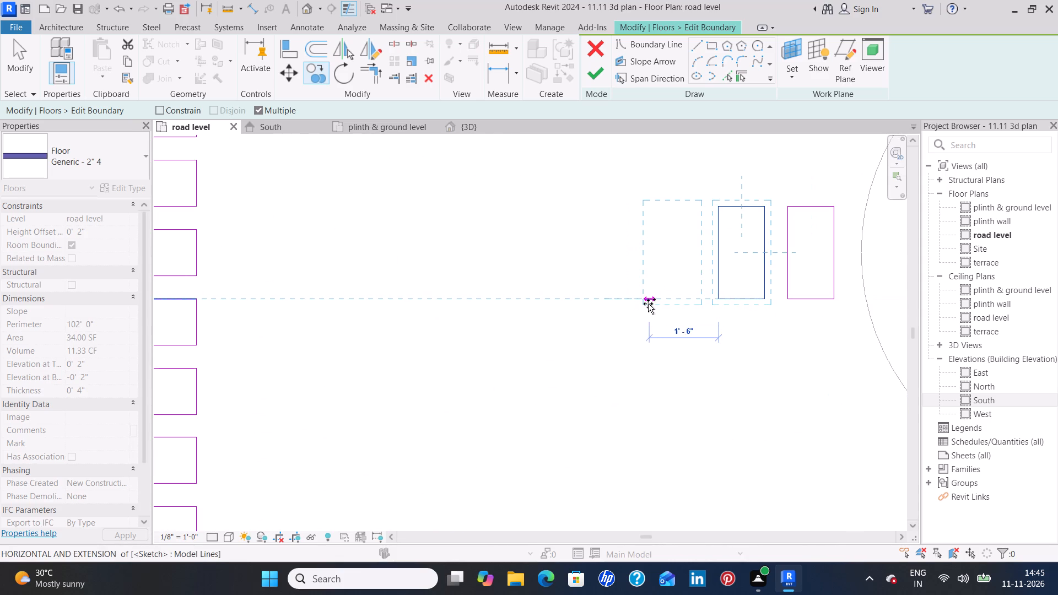
click(648, 304)
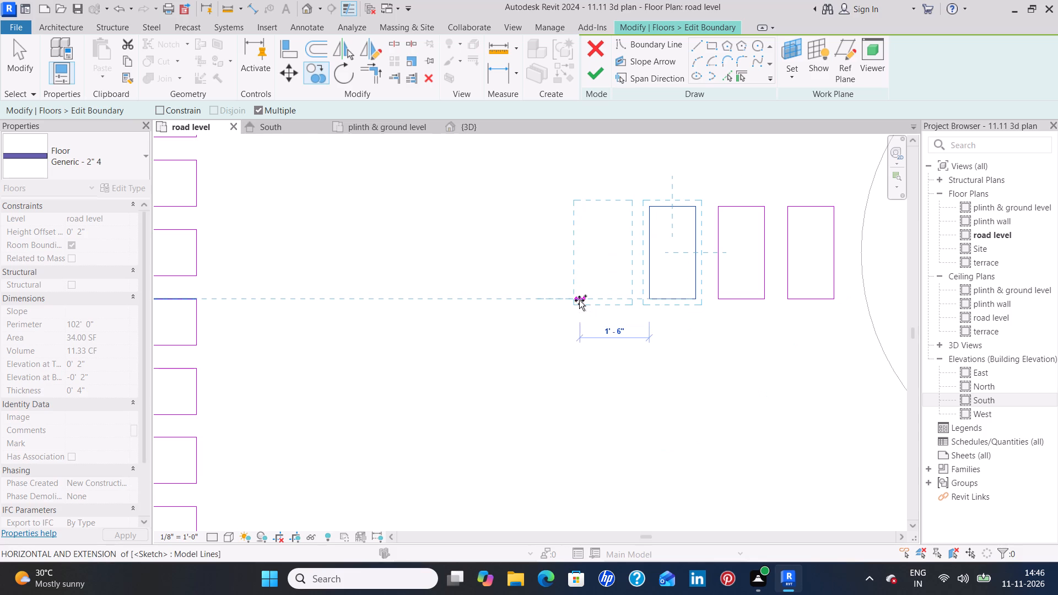
click(579, 300)
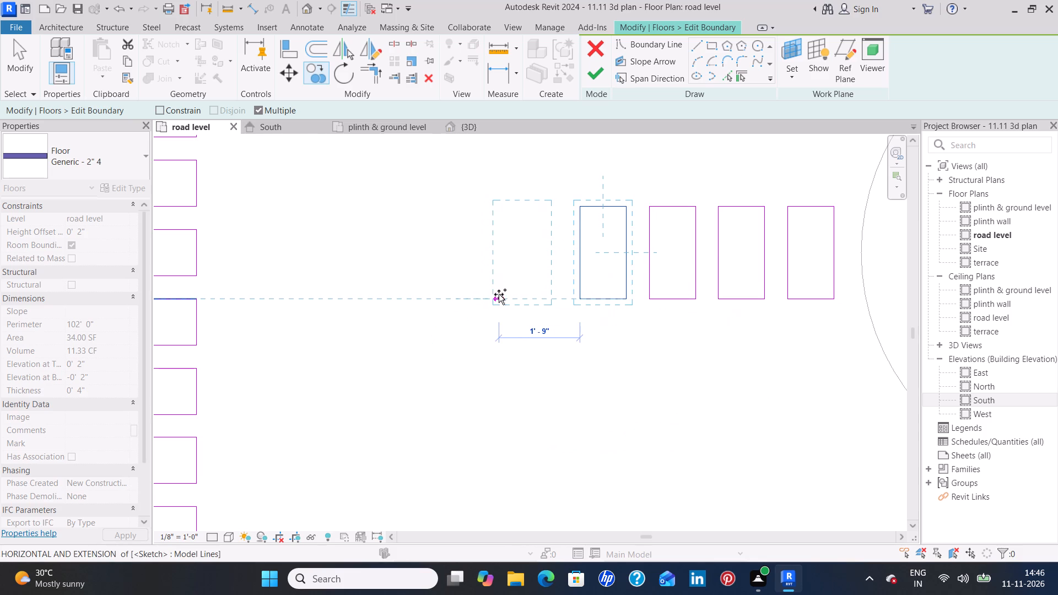
click(509, 296)
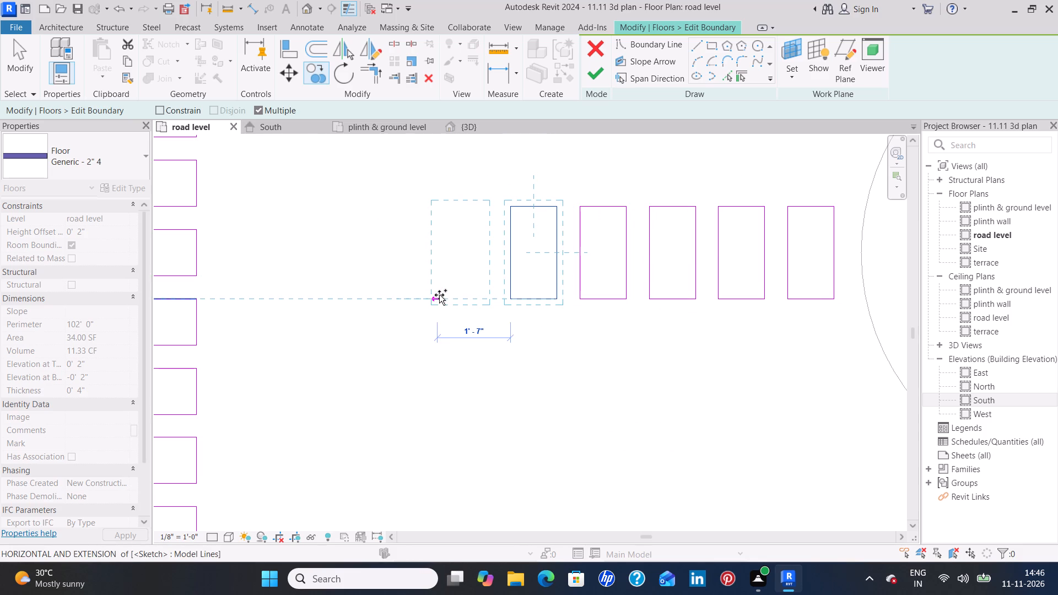
click(442, 295)
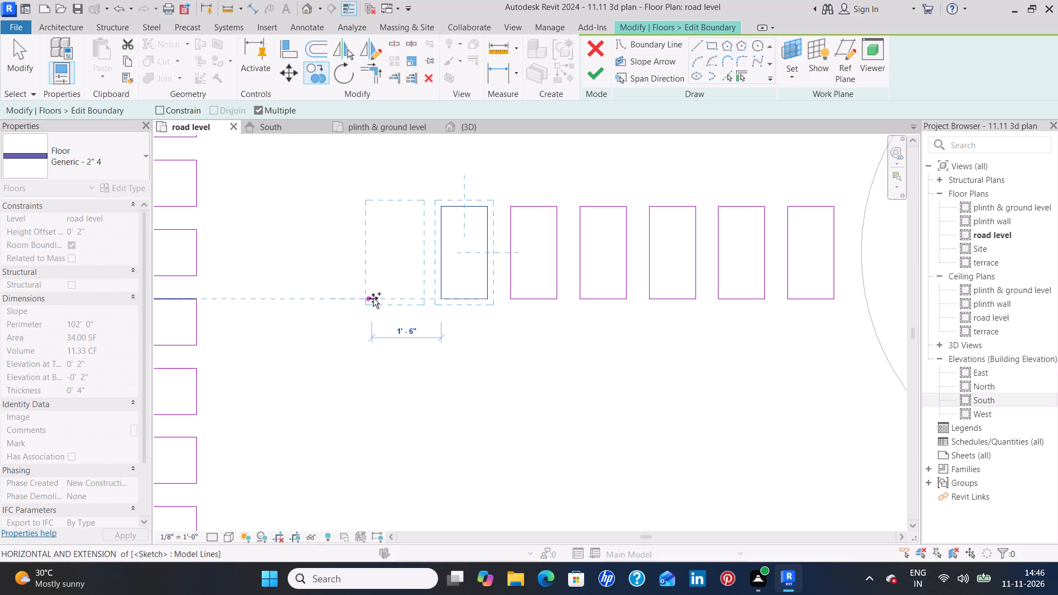
click(373, 301)
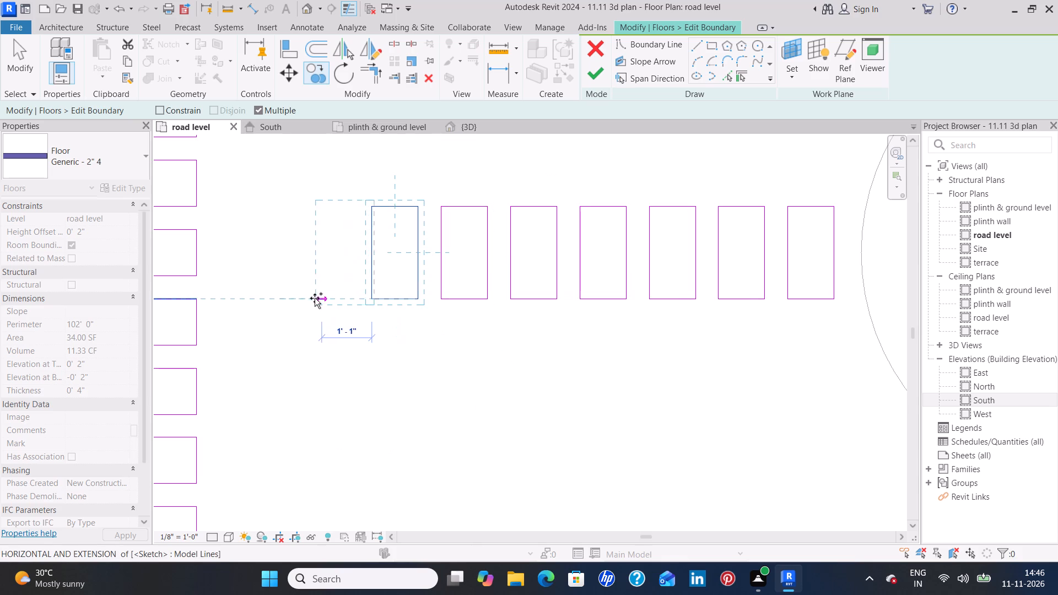
click(303, 297)
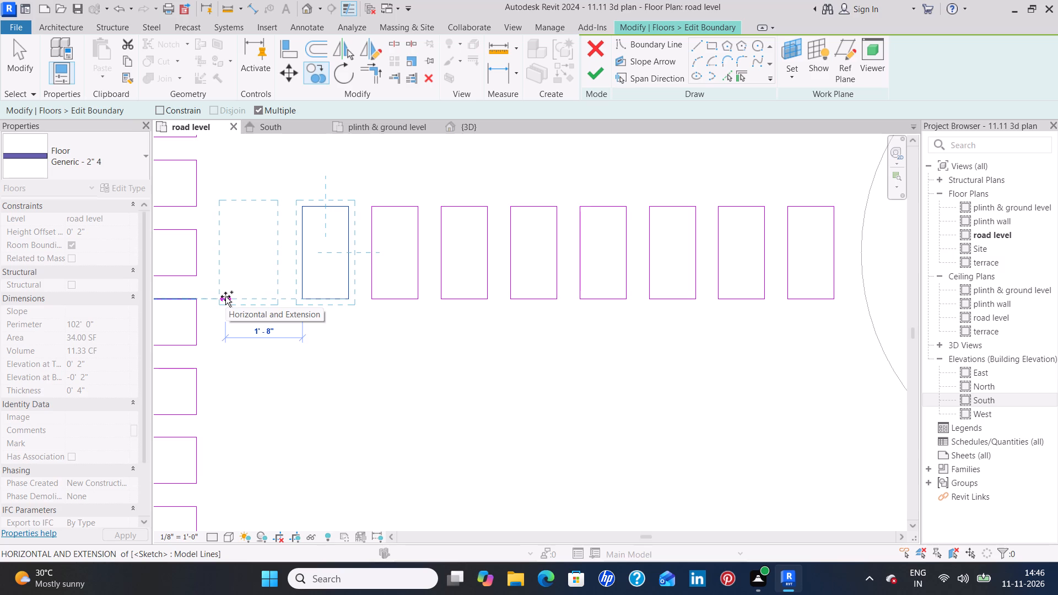
click(225, 296)
key(Escape)
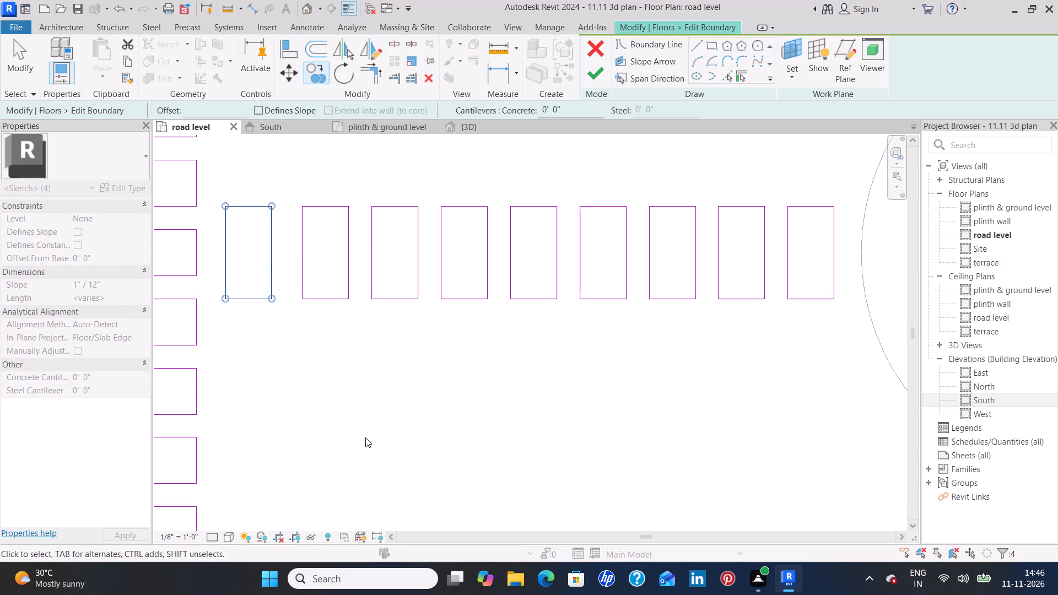
key(Escape)
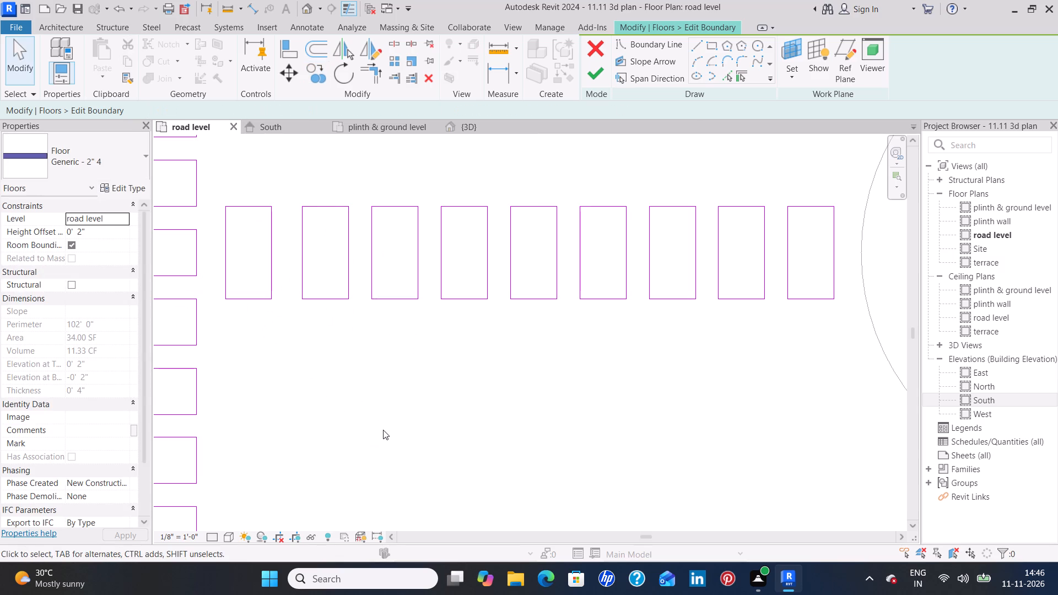
Nudge the eight stone outlines nearest the seating circle slightly toward the long column, leaving the ninth in place.
drag(844, 321, 844, 262)
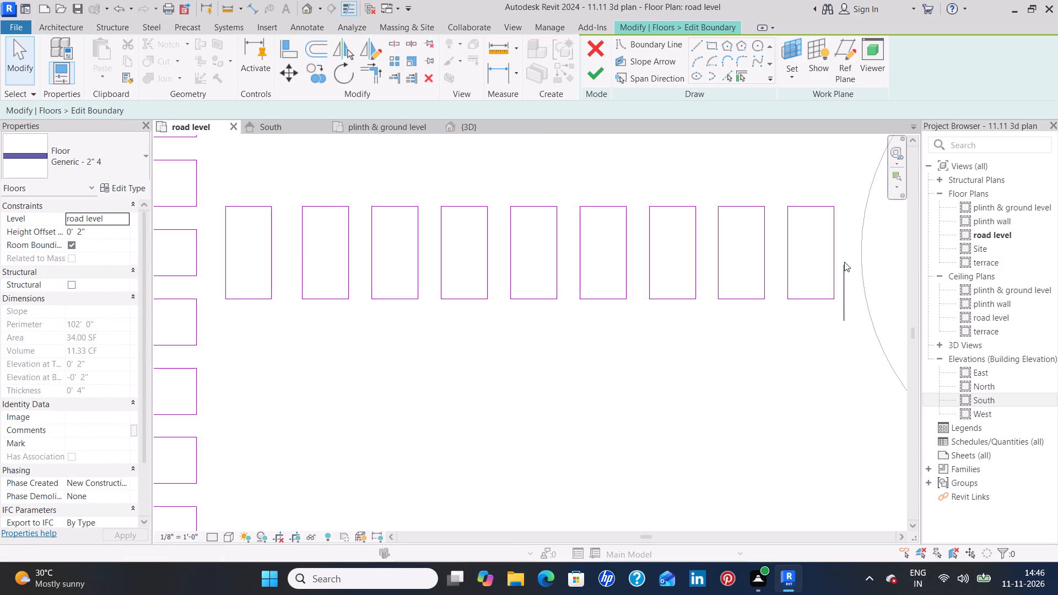
drag(844, 262, 424, 186)
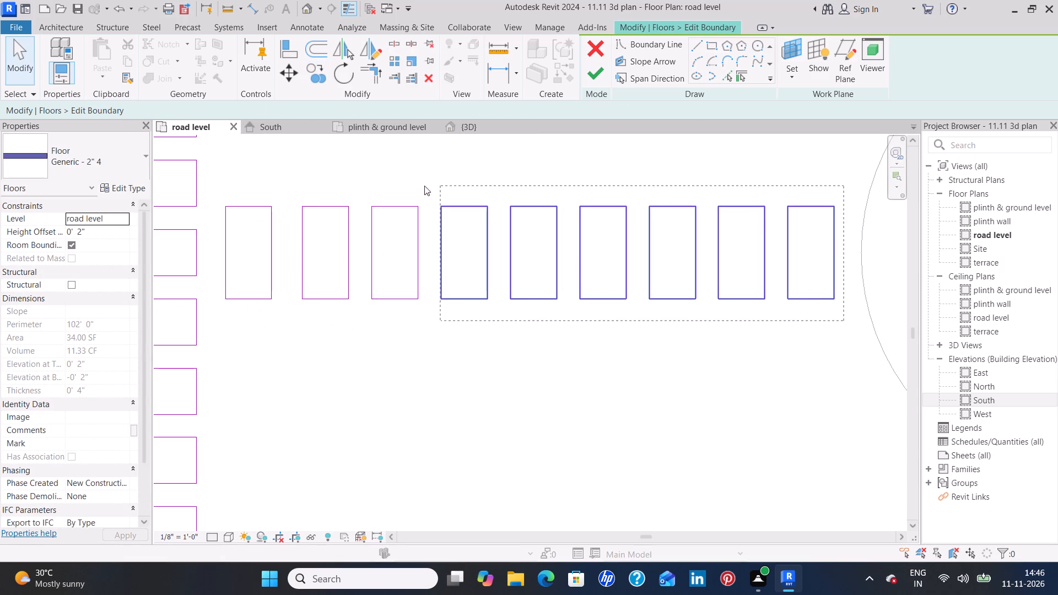
drag(424, 186, 295, 183)
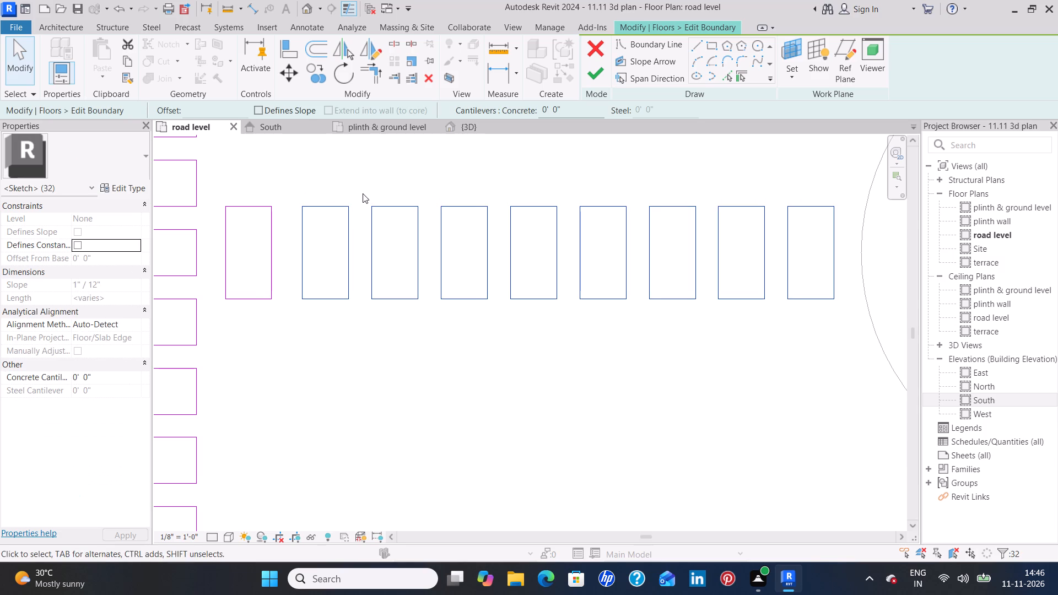
key(Left)
key(Left)
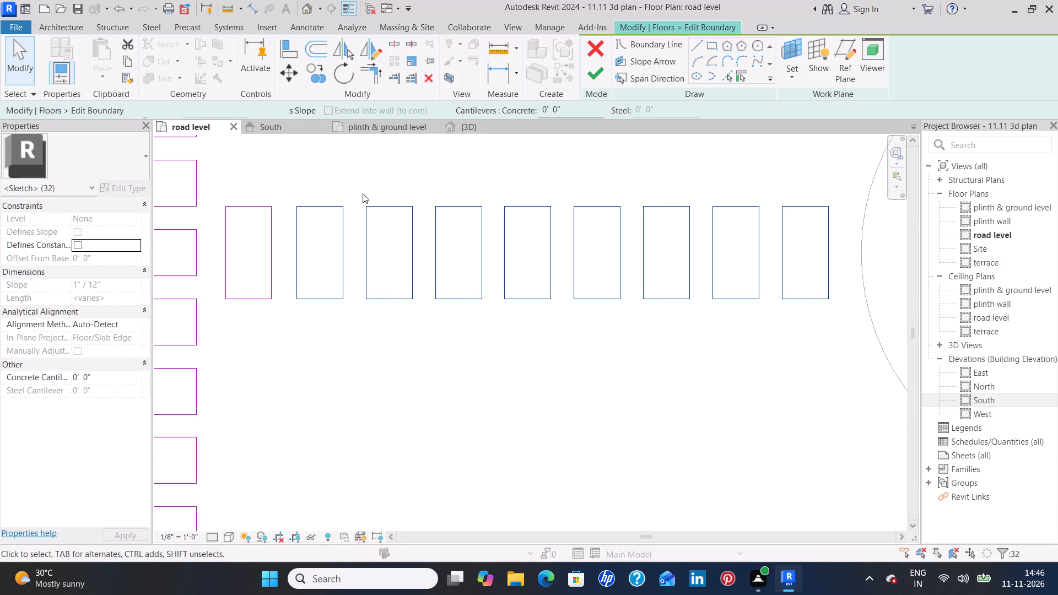
key(Right)
key(Left)
click(668, 432)
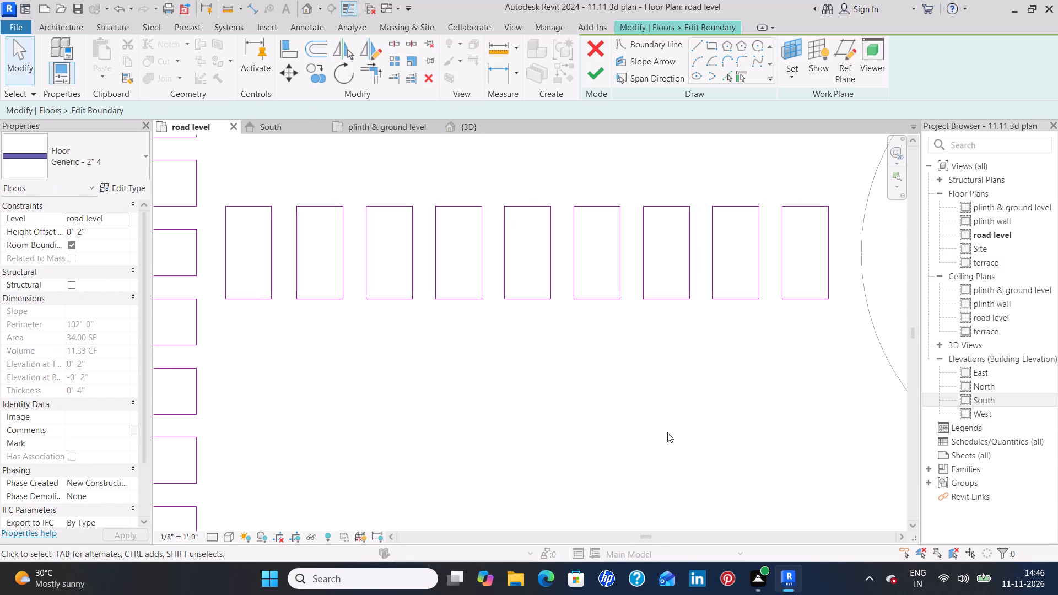
Finish the stepping-stone floor's boundary edit and deselect the floor.
scroll(667, 432, down, 9)
middle_drag(673, 461, 677, 408)
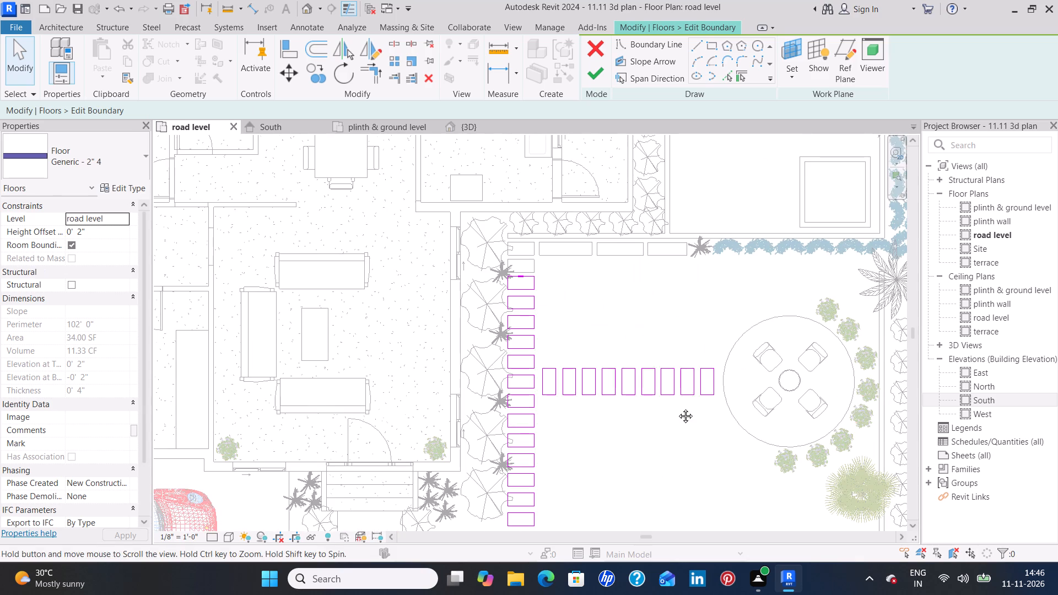
middle_drag(677, 408, 679, 365)
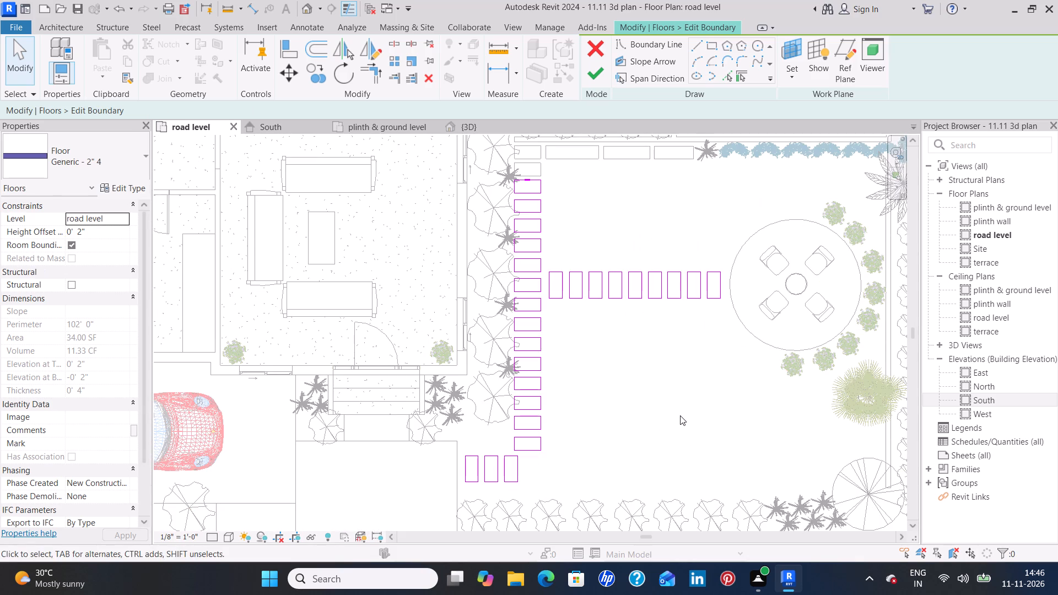
click(597, 75)
click(657, 385)
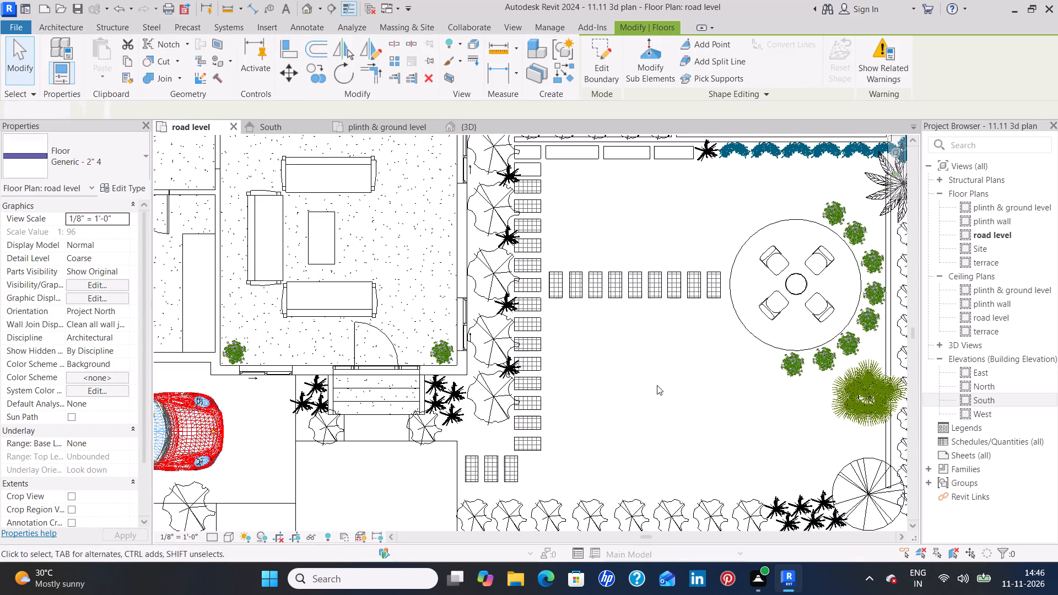
Check the layout of the stepping-stone floor and the seating circle in the road level plan.
scroll(657, 385, down, 4)
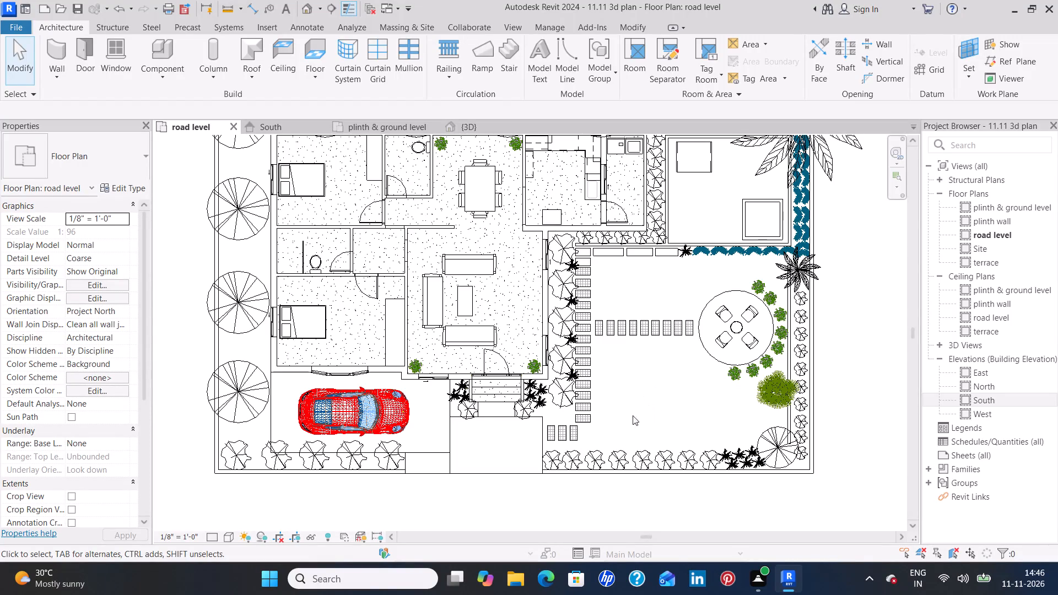
click(584, 420)
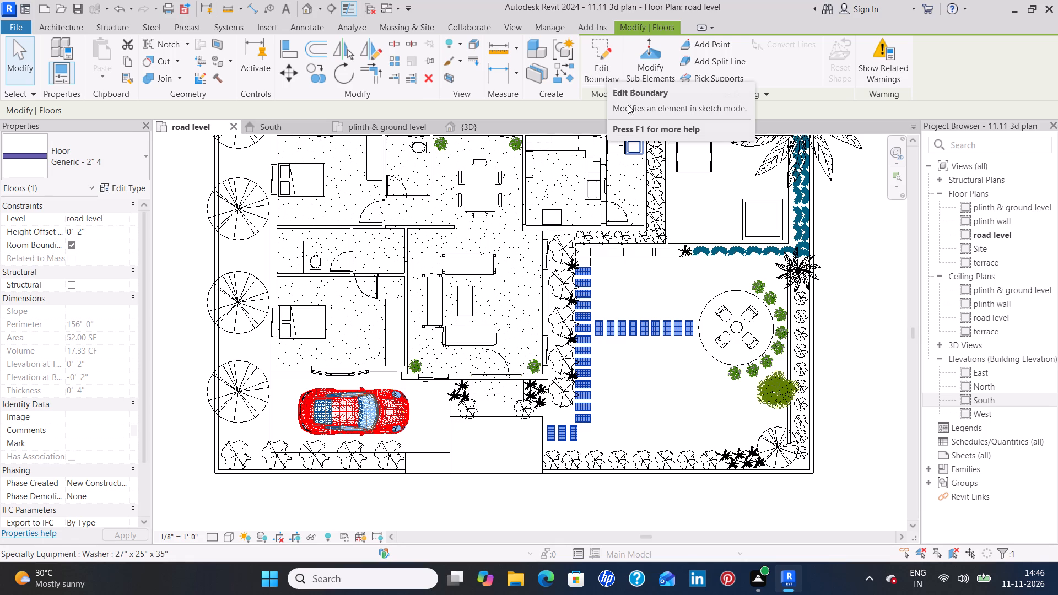
click(669, 359)
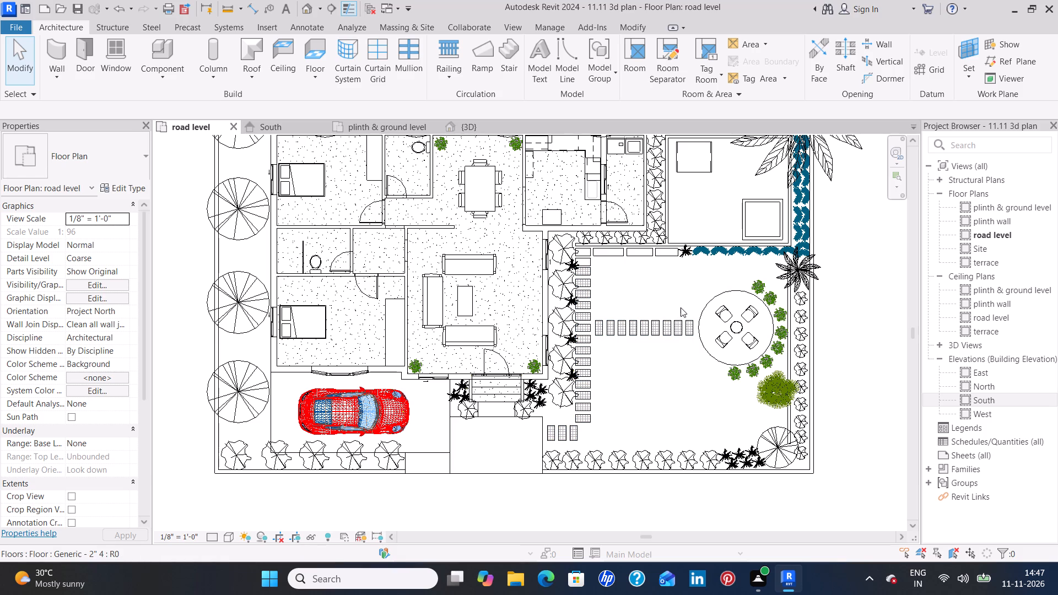
scroll(682, 307, up, 2)
middle_drag(684, 306, 604, 288)
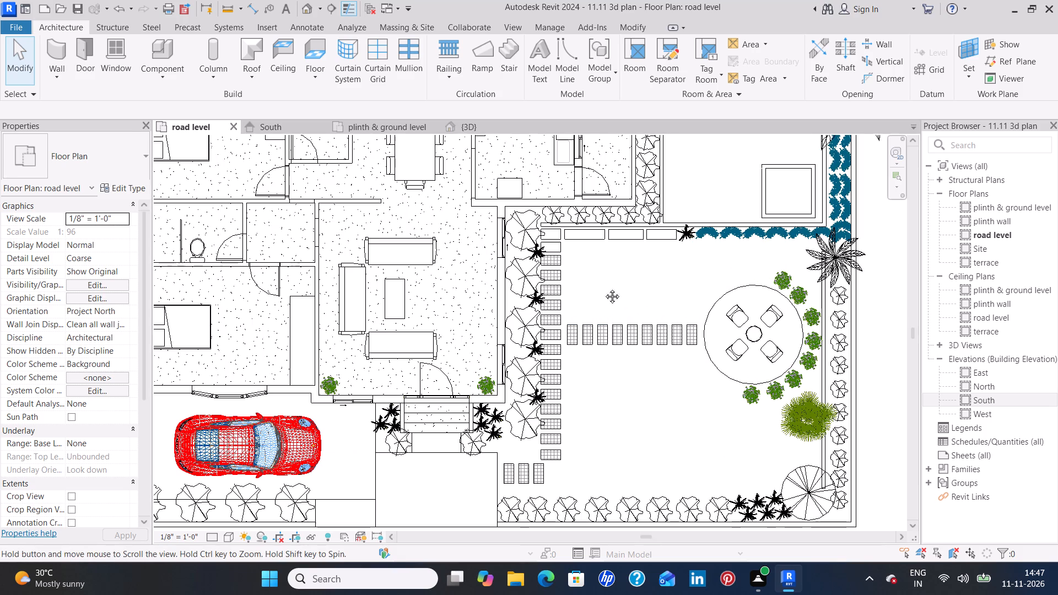
middle_drag(604, 288, 498, 280)
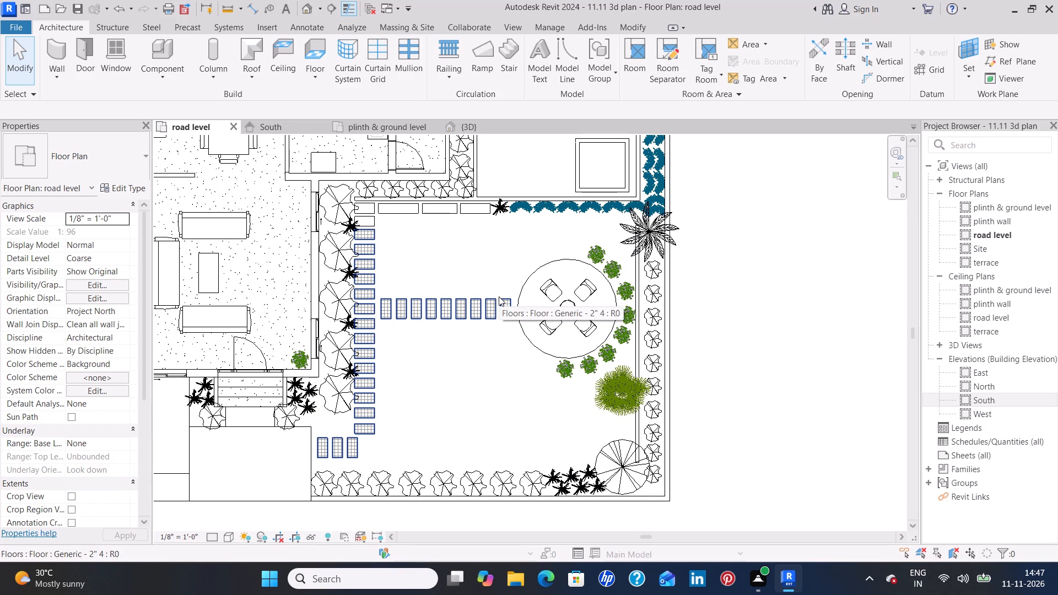
scroll(428, 324, up, 3)
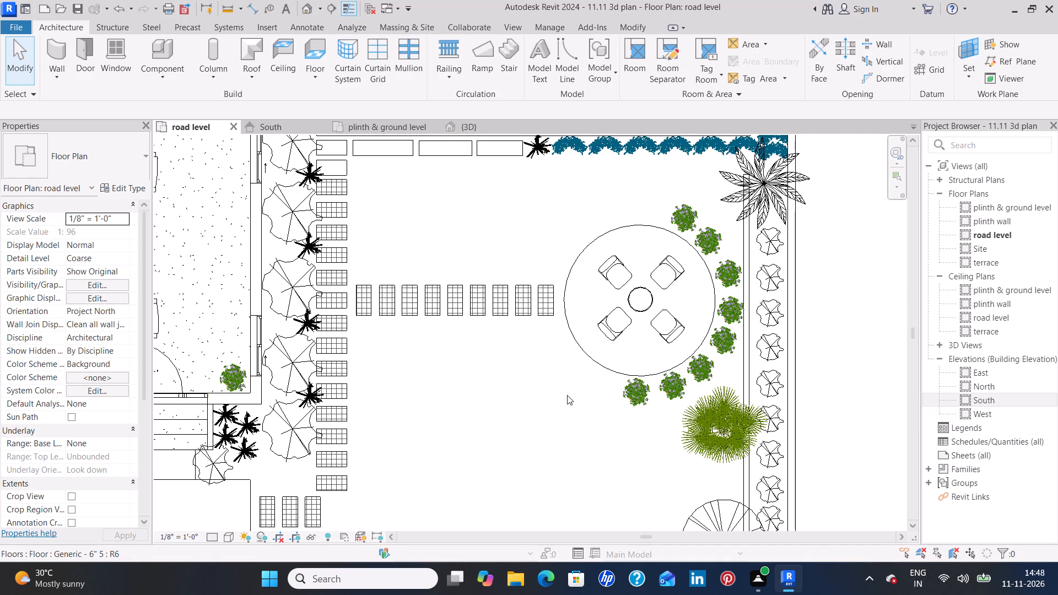
scroll(567, 395, down, 3)
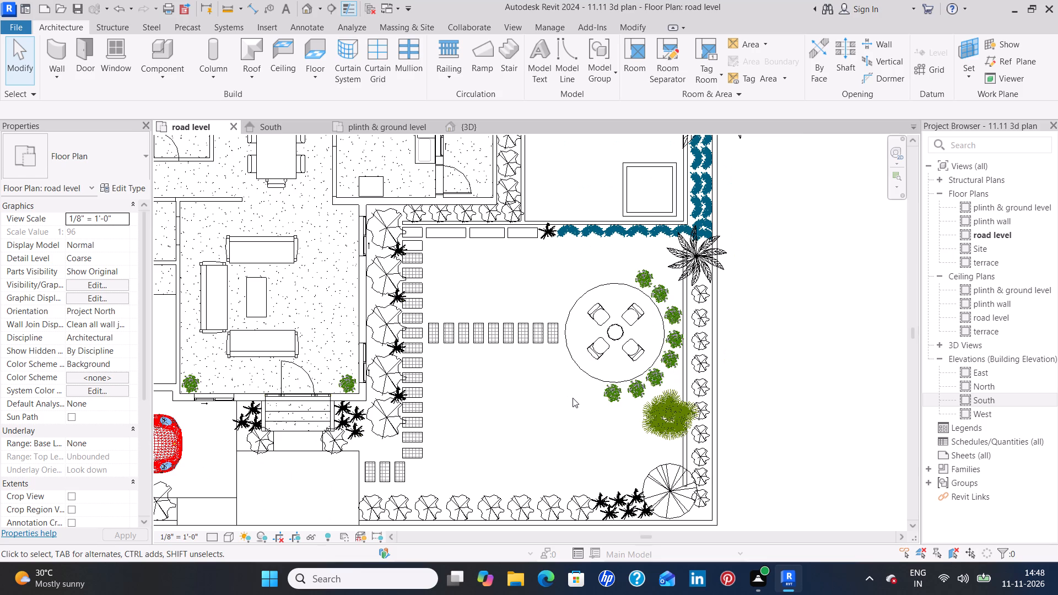
click(576, 400)
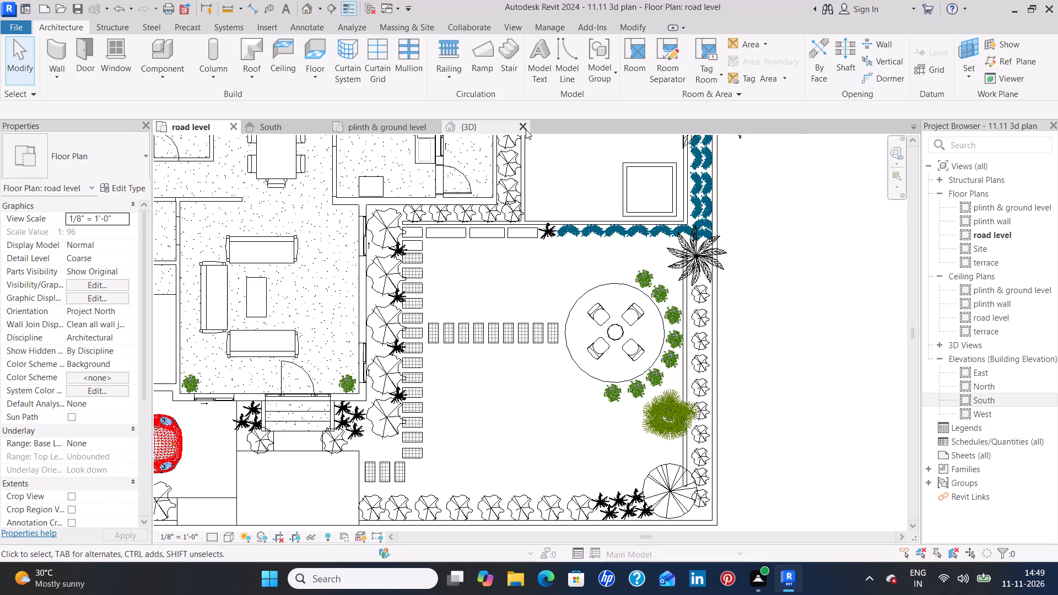
Examine the stepping-stone path, the seating area and the paving at the front entrance steps in the 3D view.
drag(482, 122, 490, 129)
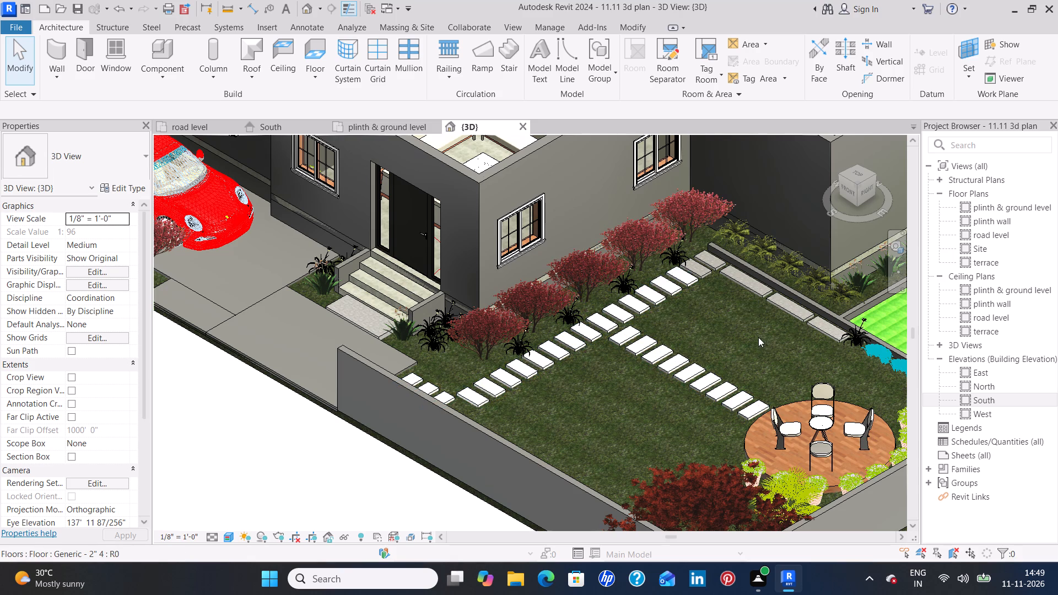
scroll(755, 340, down, 2)
scroll(735, 349, up, 3)
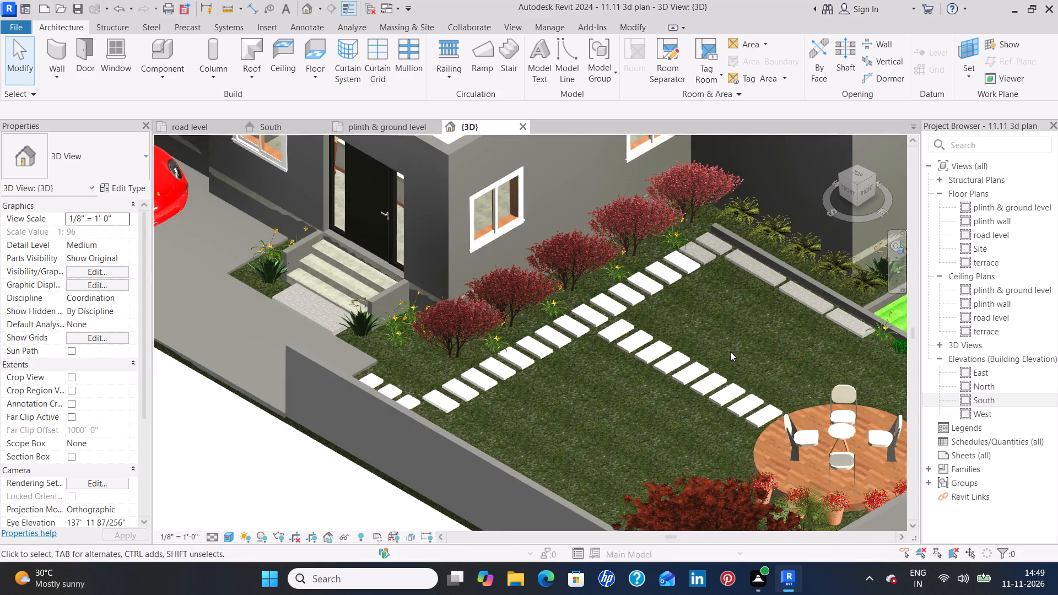
scroll(724, 355, up, 4)
scroll(634, 436, up, 2)
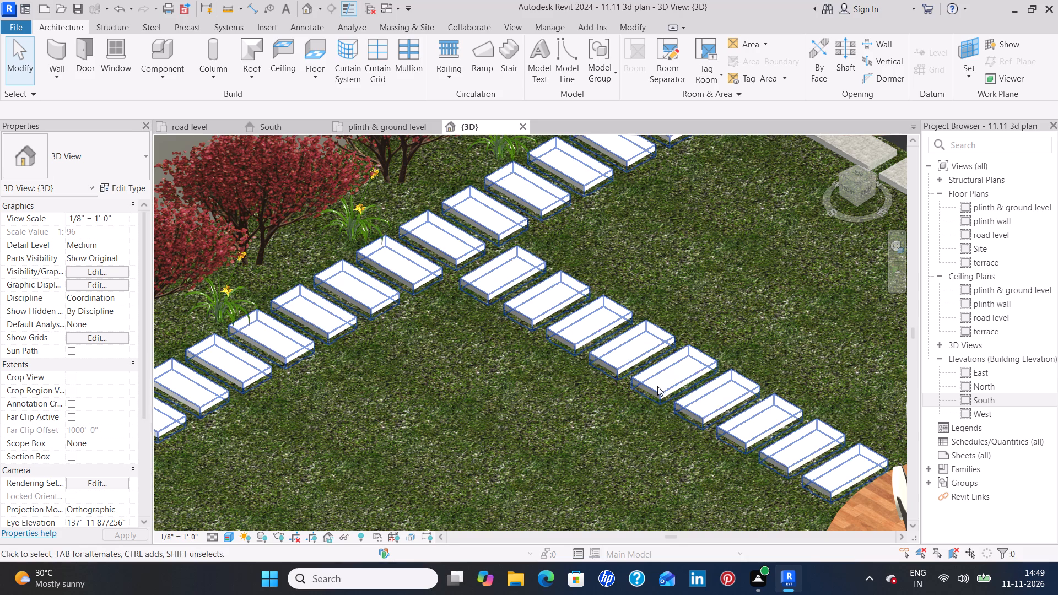
click(657, 385)
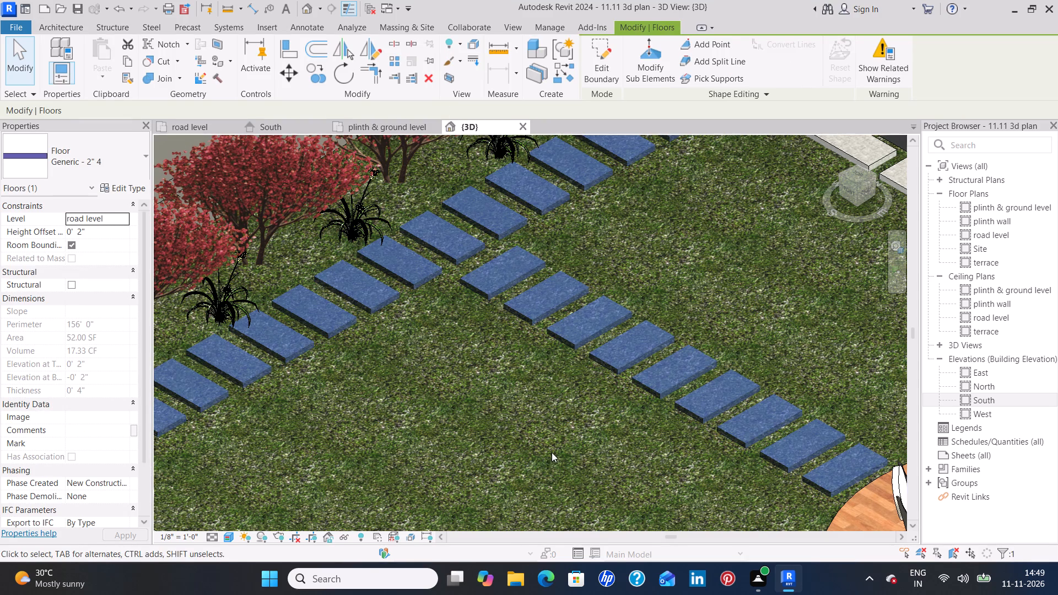
key(Escape)
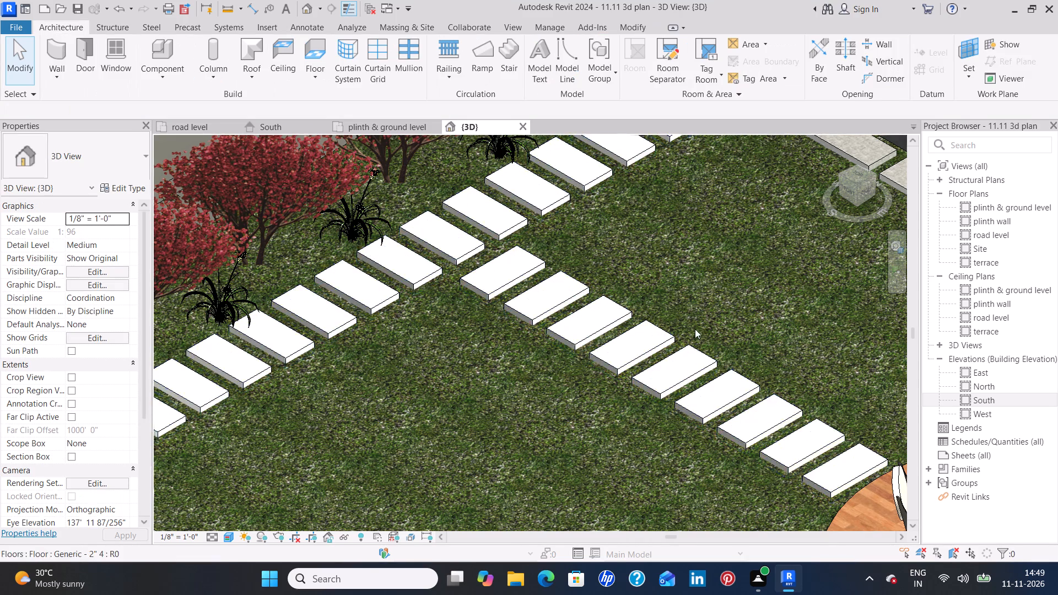
scroll(695, 328, down, 5)
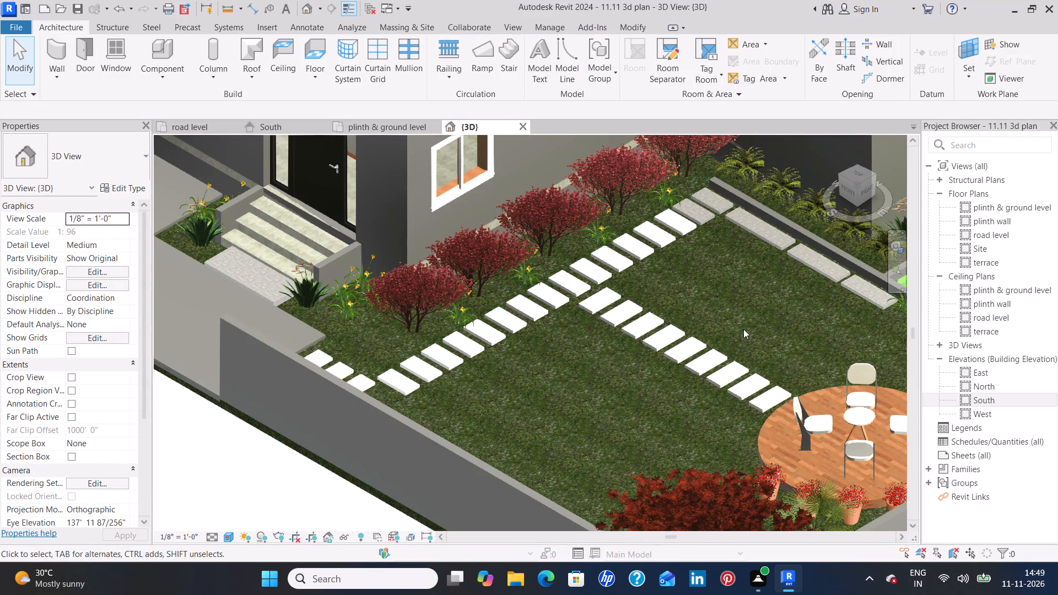
scroll(743, 340, down, 3)
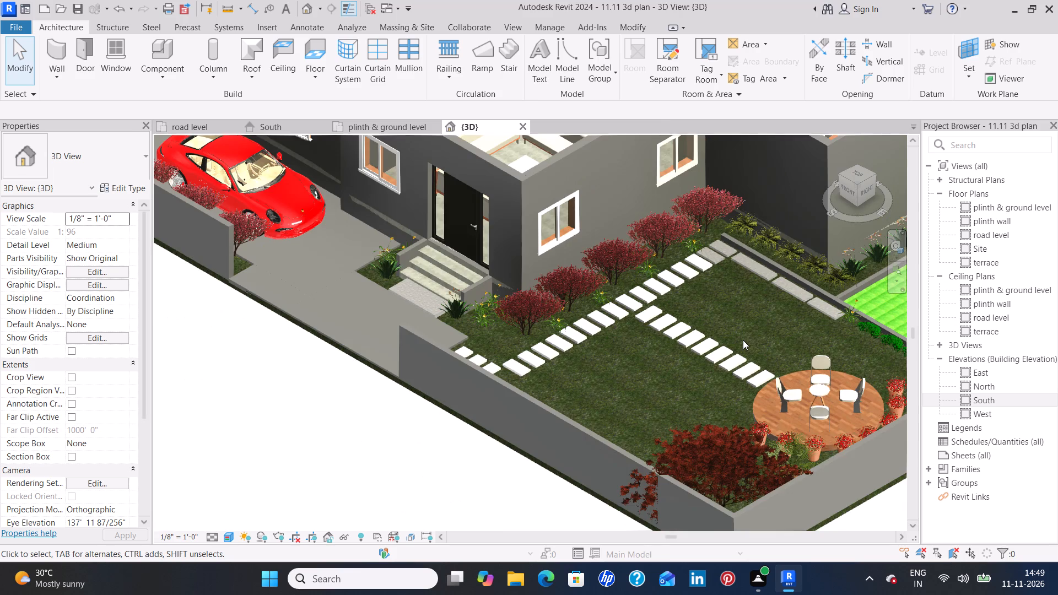
scroll(750, 339, down, 3)
middle_drag(758, 343, 771, 425)
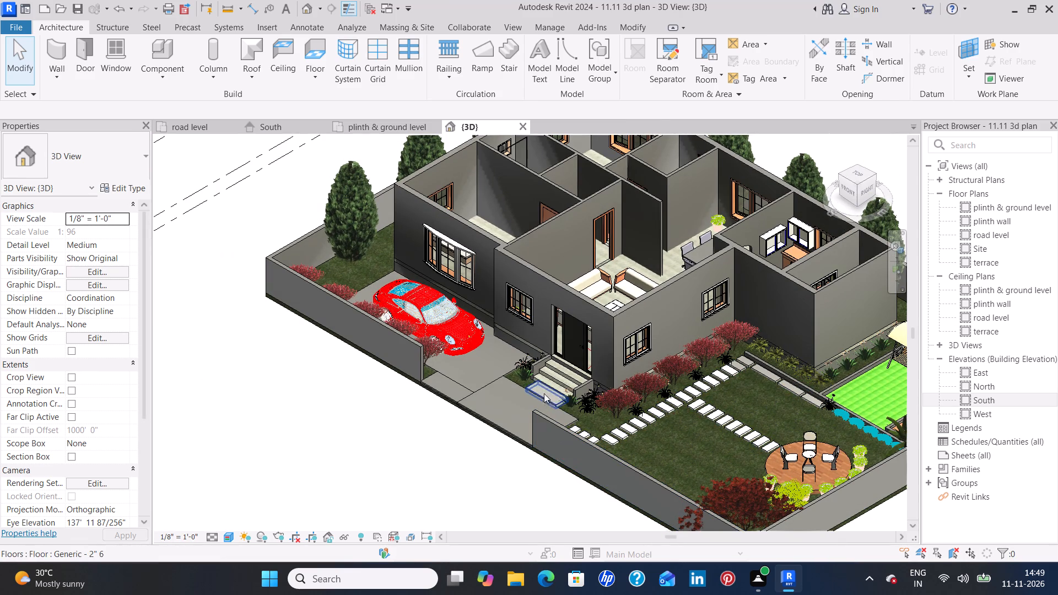
scroll(514, 377, up, 13)
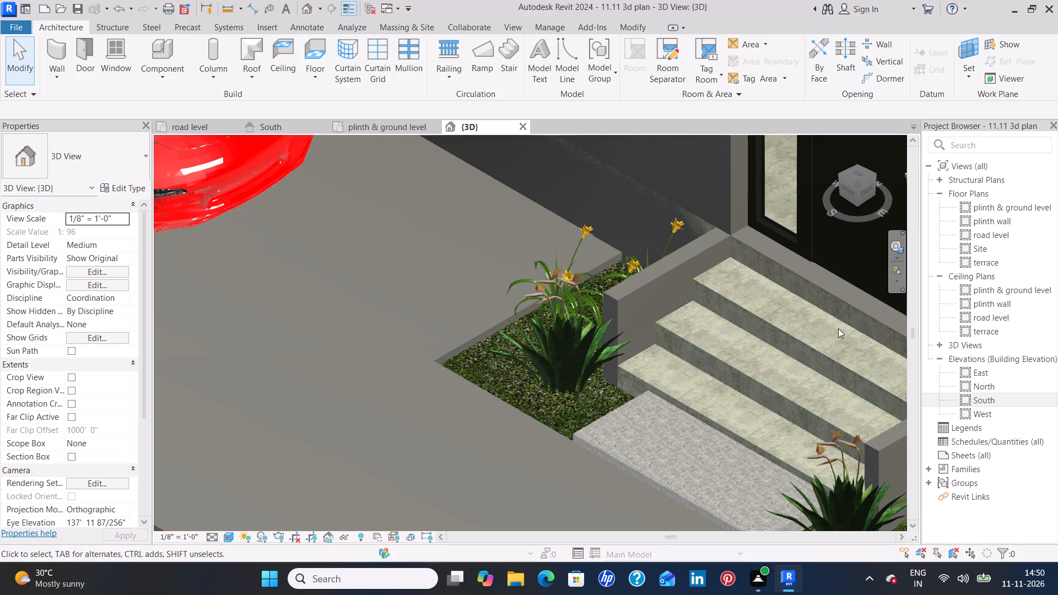
scroll(838, 337, down, 4)
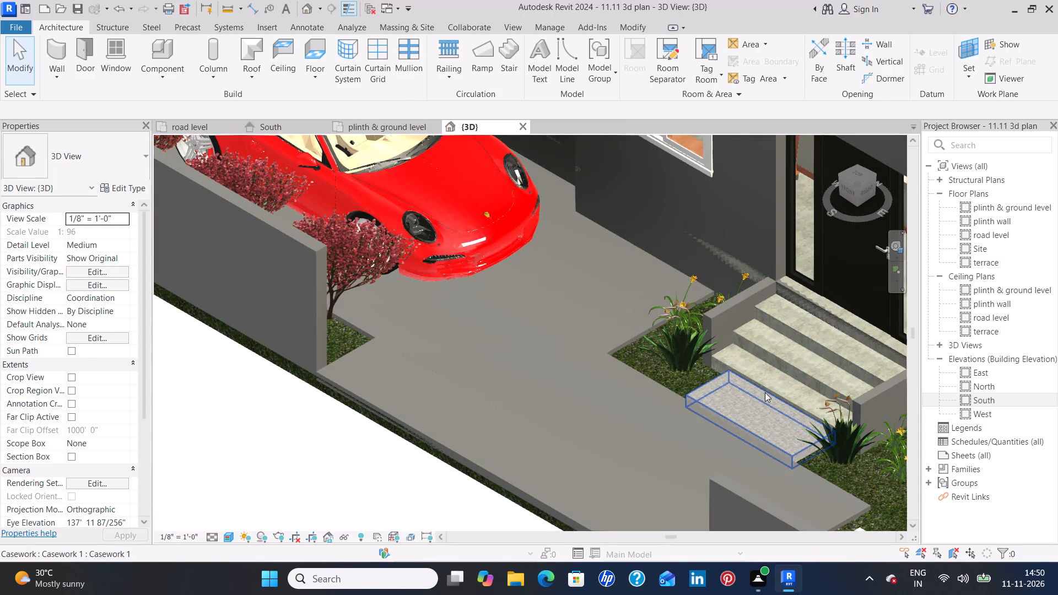
scroll(765, 392, up, 1)
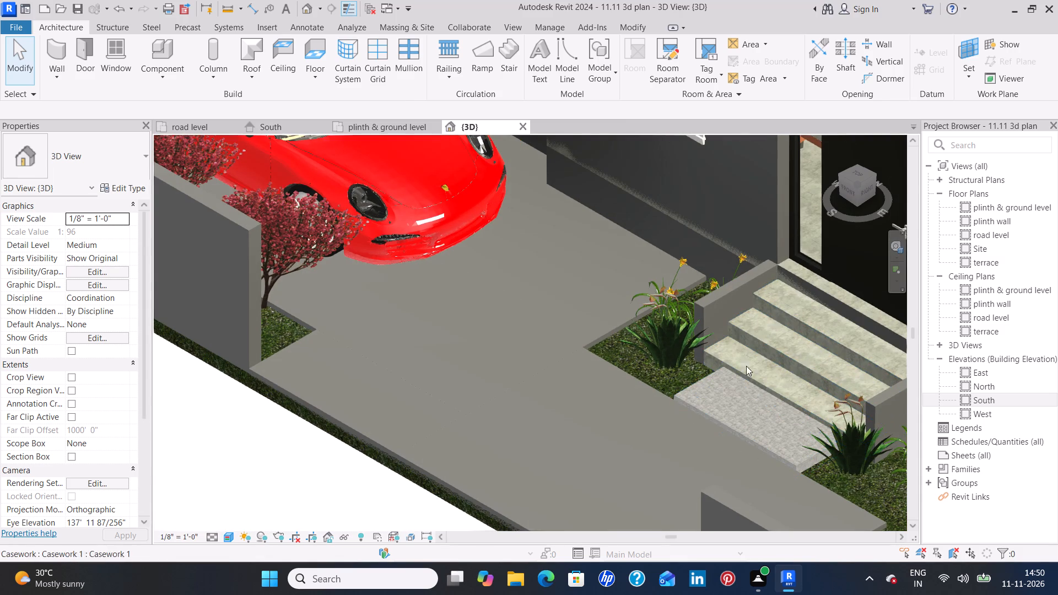
In the road level plan, review the type properties of the small landing floor at the foot of the entrance steps.
click(195, 134)
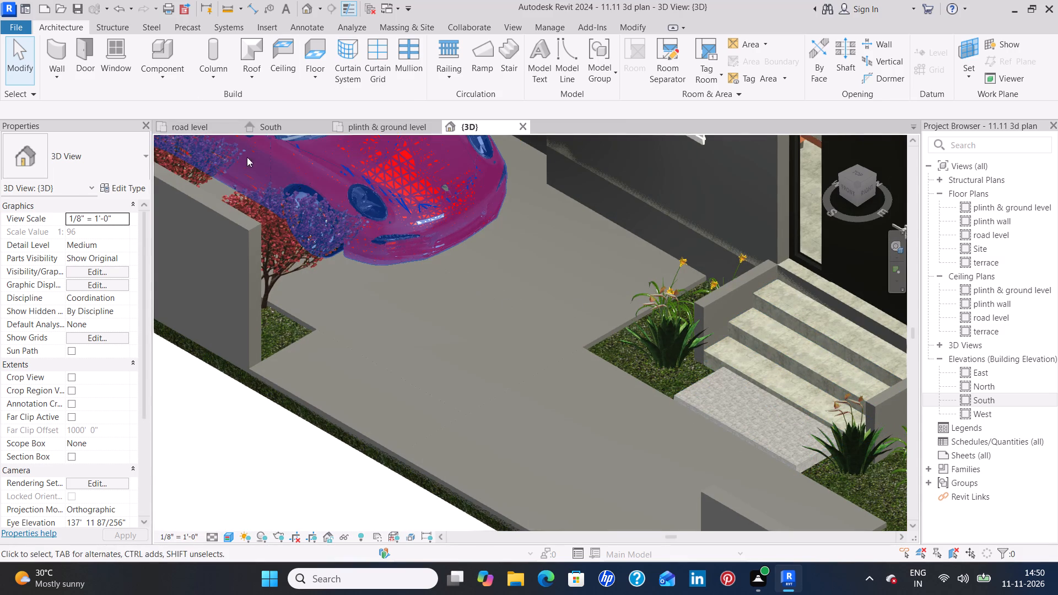
click(210, 131)
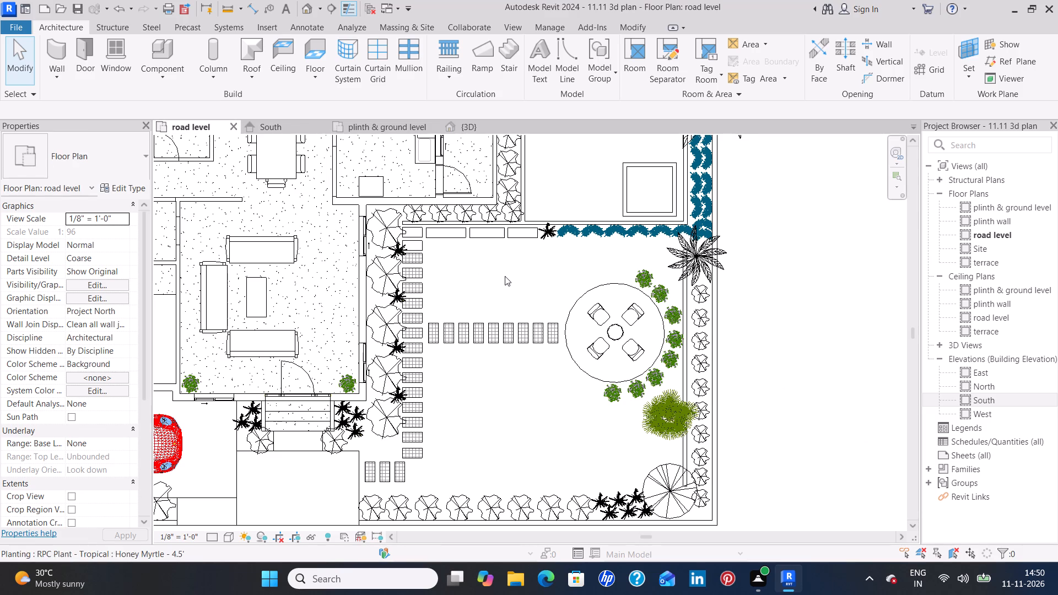
scroll(505, 276, up, 1)
middle_drag(534, 270, 474, 304)
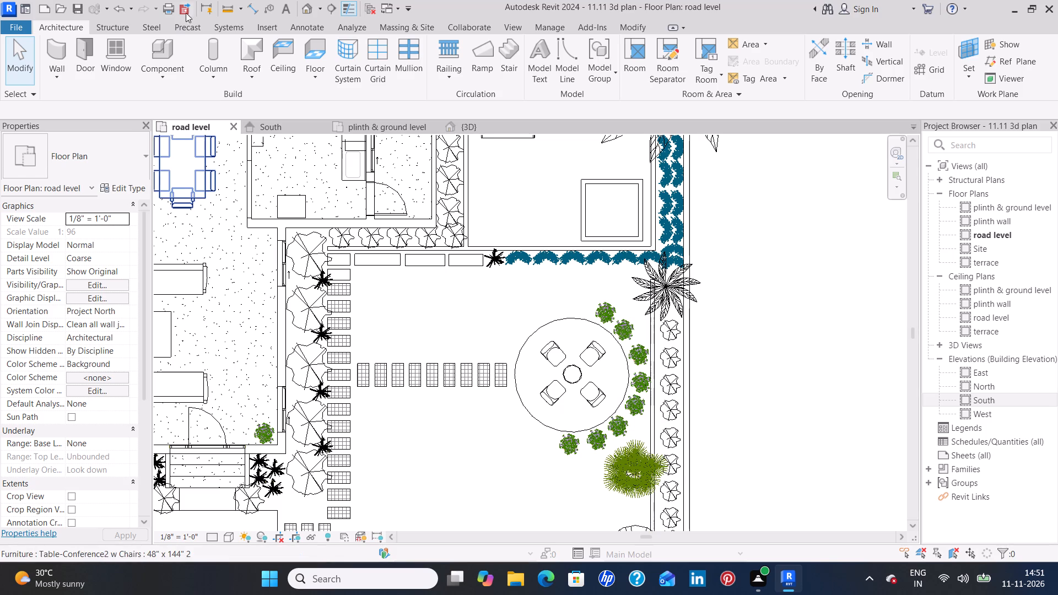
middle_drag(339, 195, 352, 213)
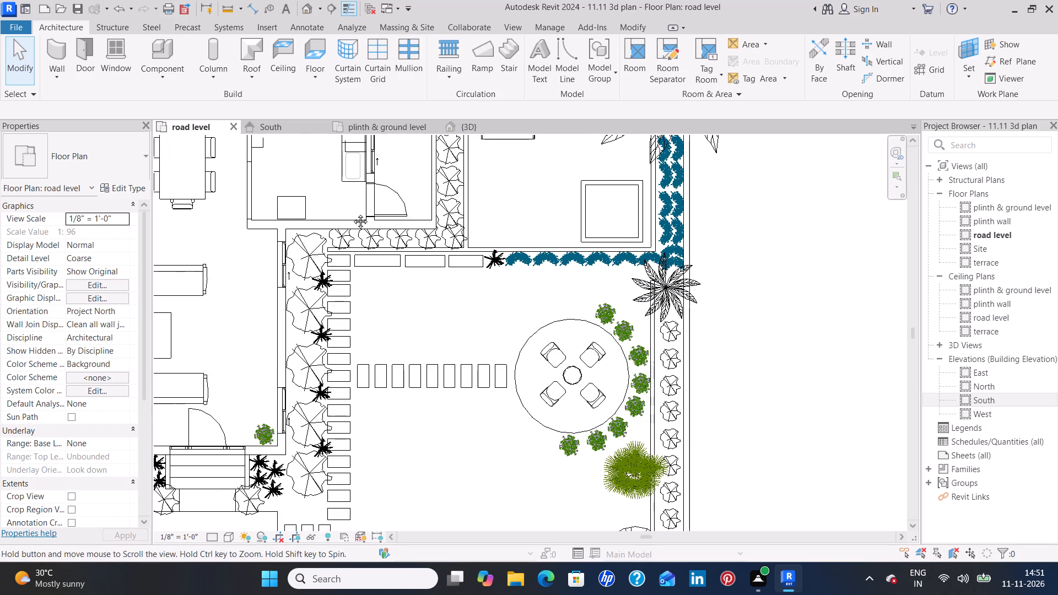
middle_drag(352, 213, 462, 300)
middle_drag(299, 337, 406, 315)
scroll(382, 343, down, 3)
middle_drag(397, 361, 438, 295)
middle_drag(445, 440, 449, 352)
scroll(467, 380, up, 6)
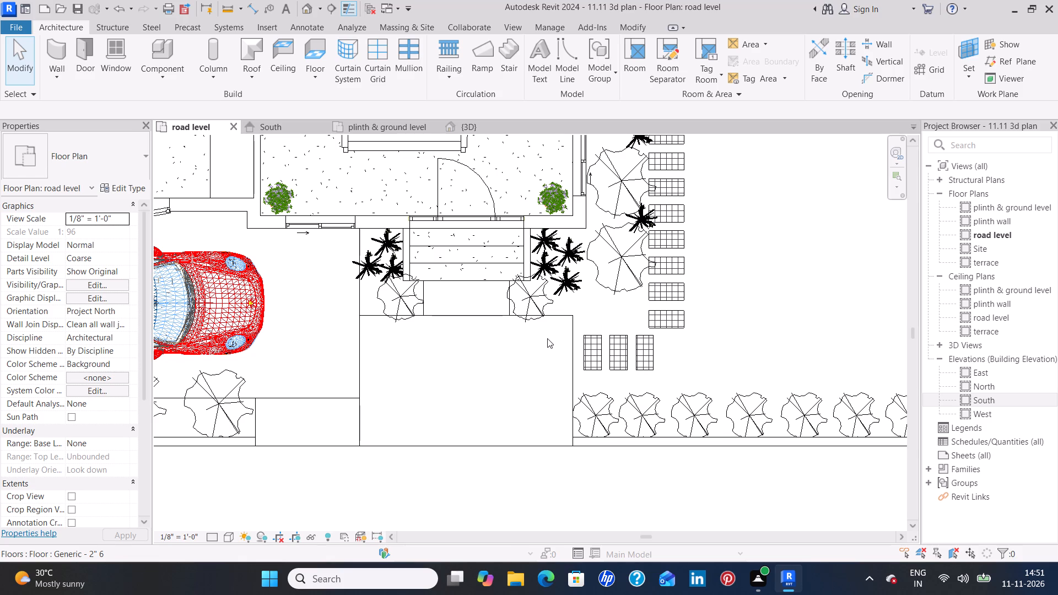
scroll(541, 355, up, 3)
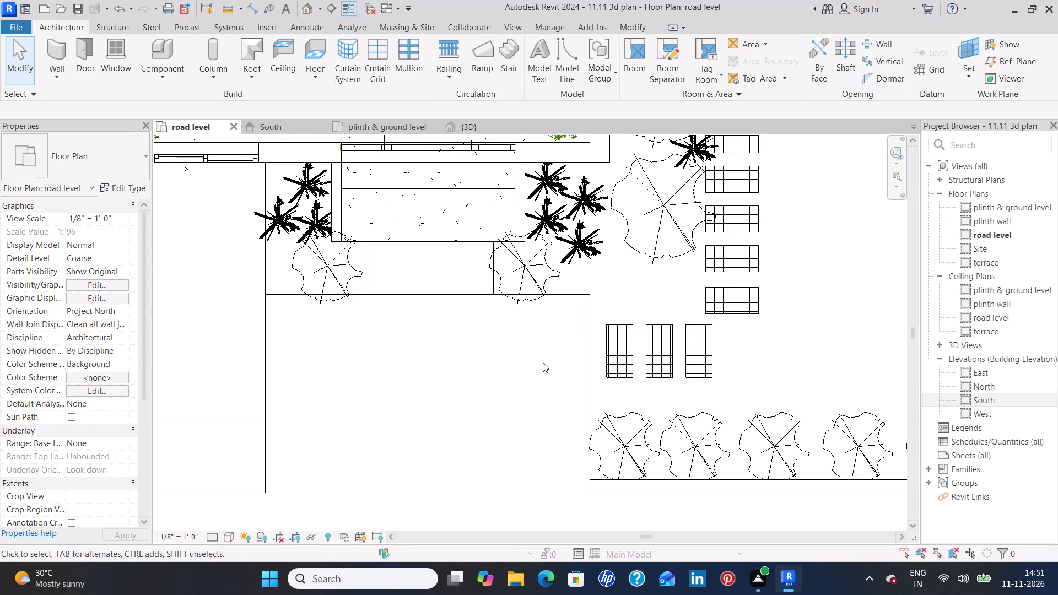
click(460, 293)
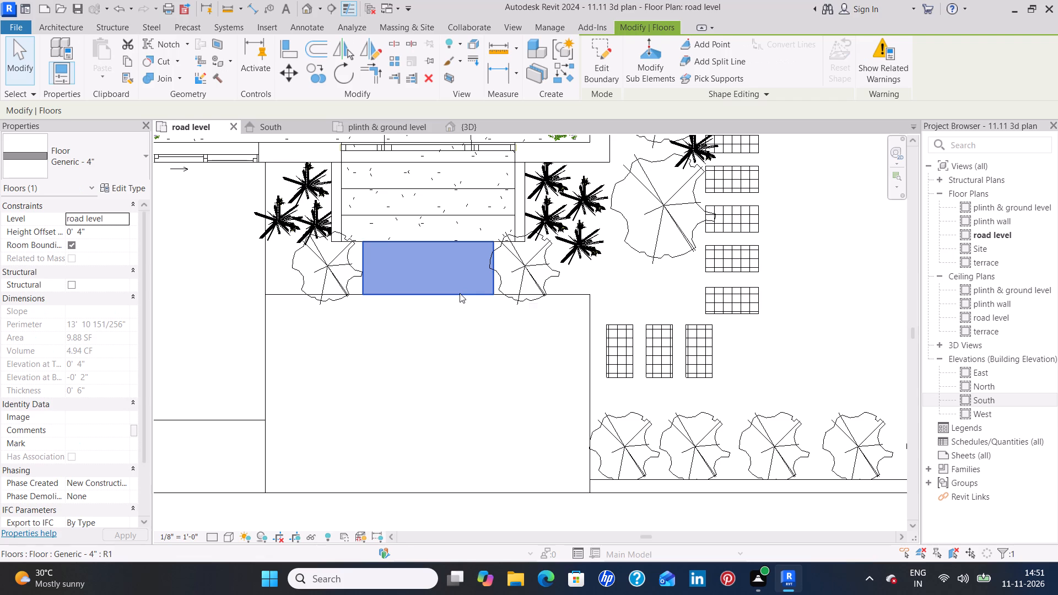
click(135, 188)
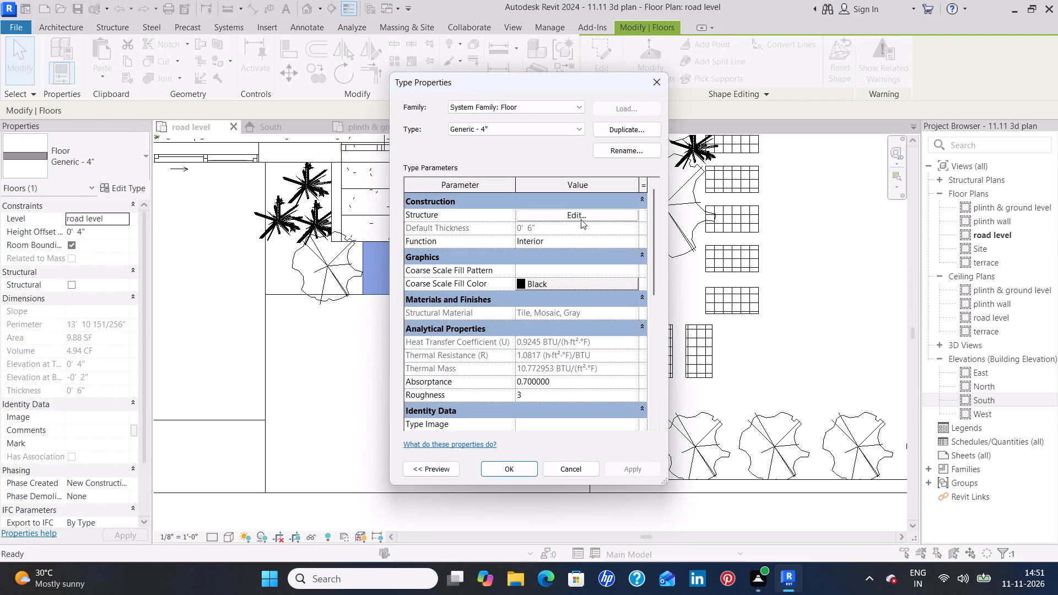
click(589, 213)
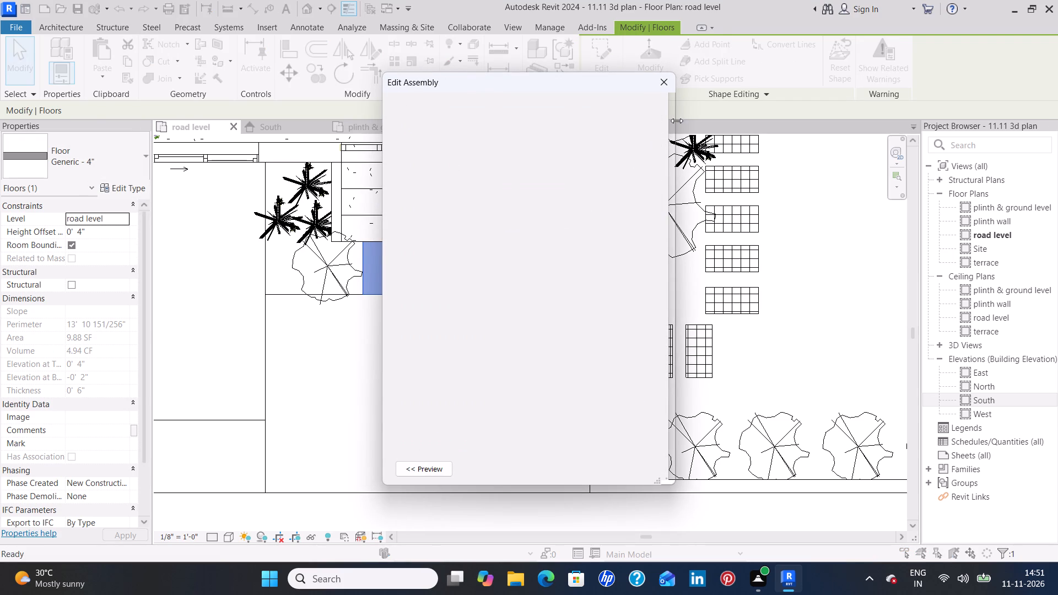
click(668, 85)
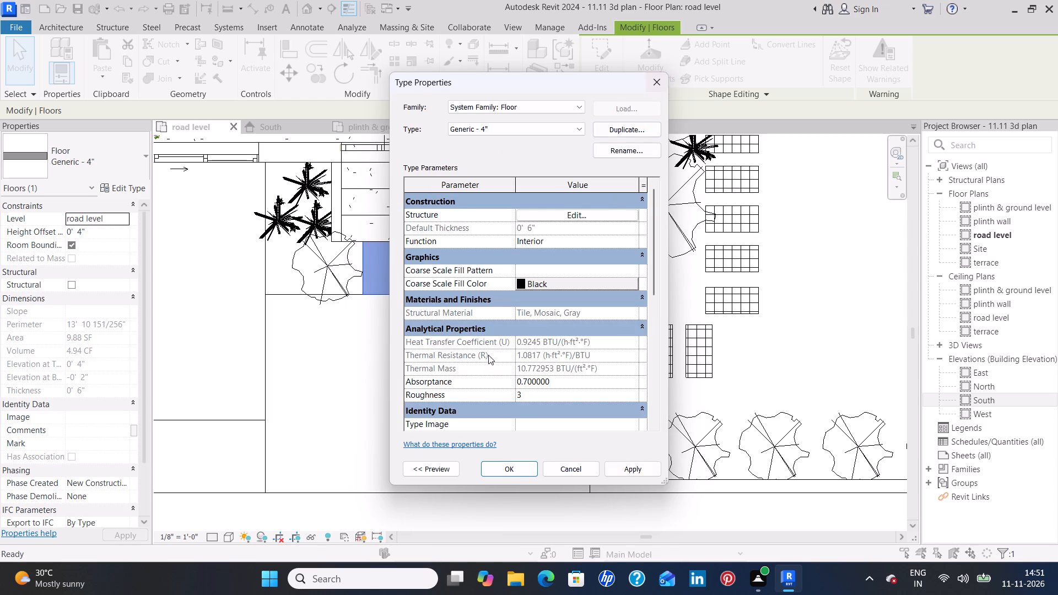
click(513, 474)
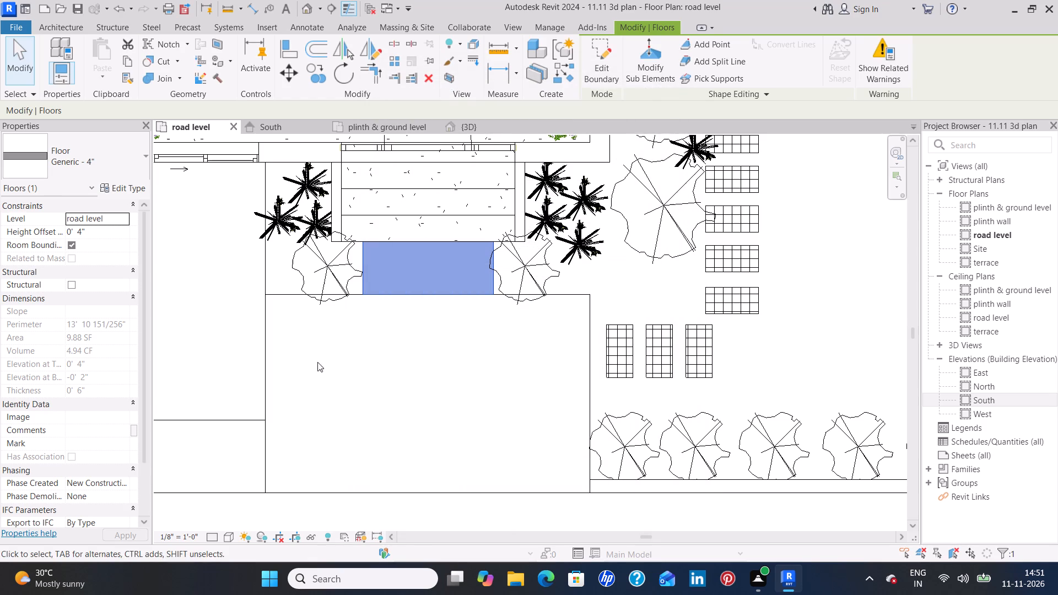
Assign Concrete, Precast as the structure layer material of the large paving floor in front of the entrance landing, then deselect it.
click(592, 313)
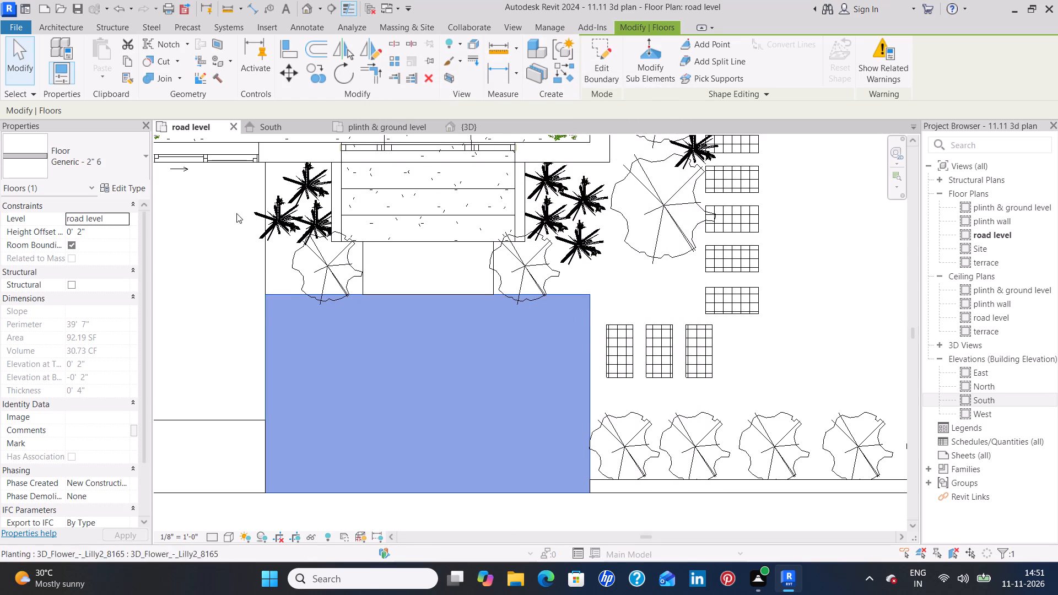
click(120, 188)
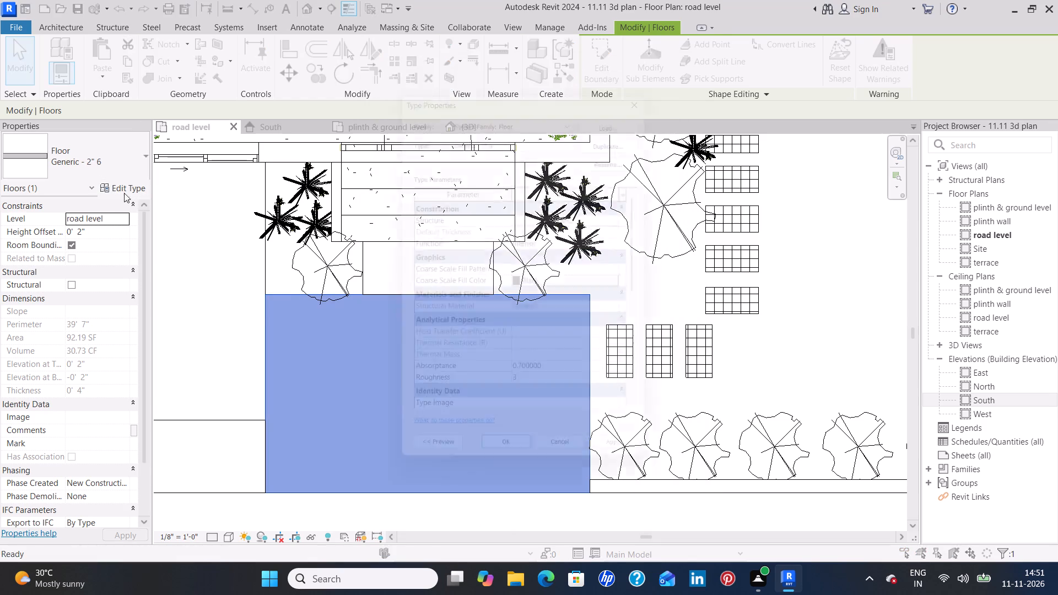
click(576, 213)
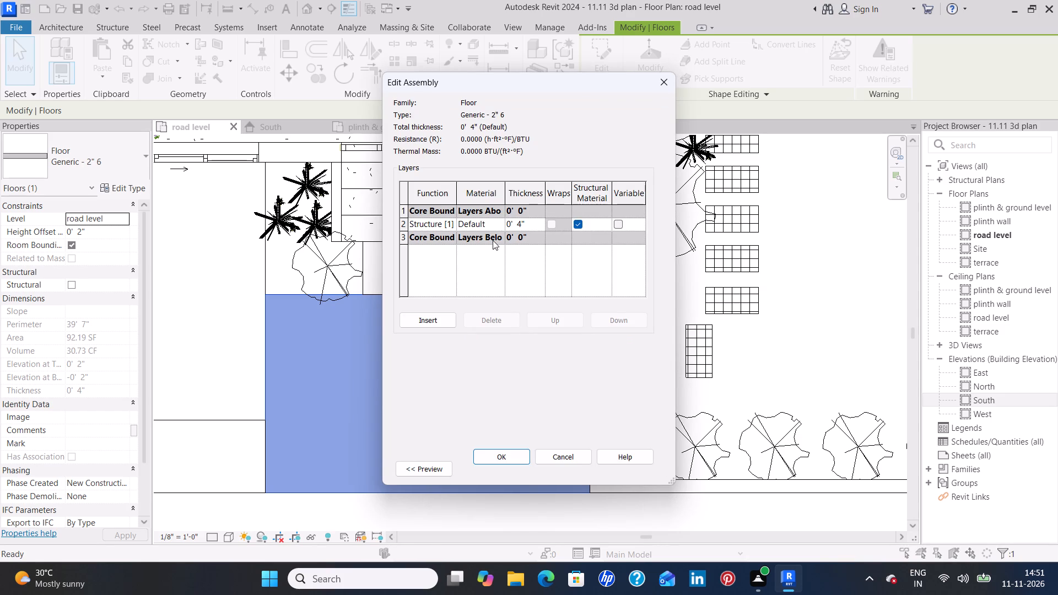
click(501, 228)
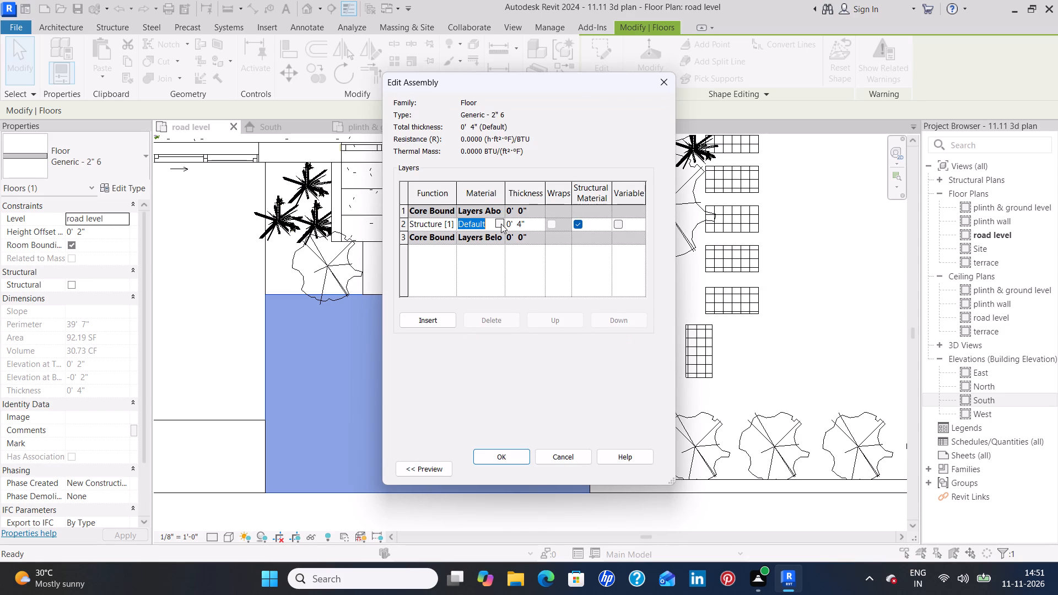
click(501, 223)
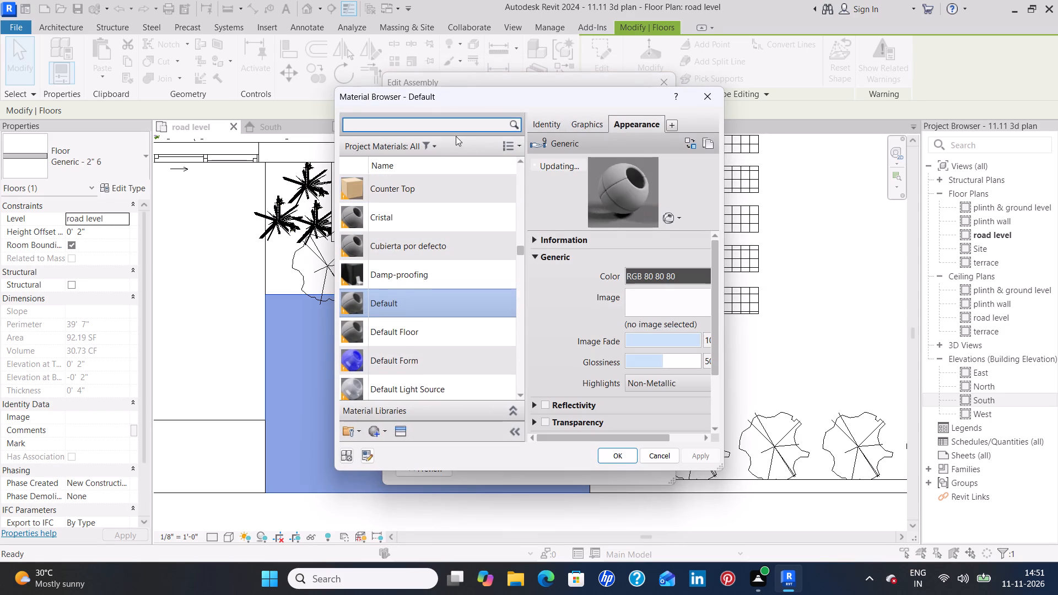
click(454, 127)
text(cas)
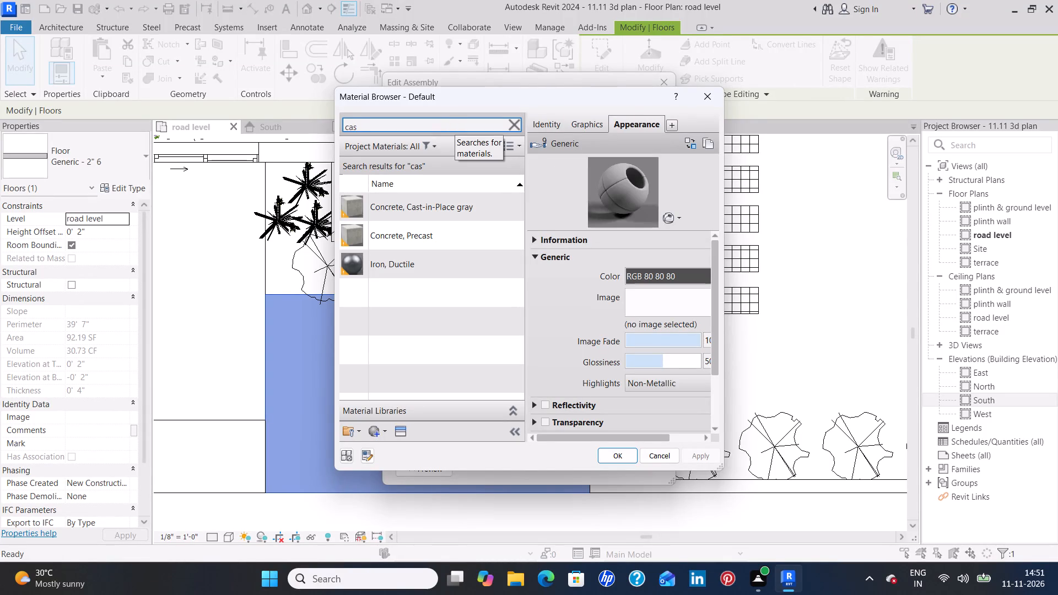
click(439, 234)
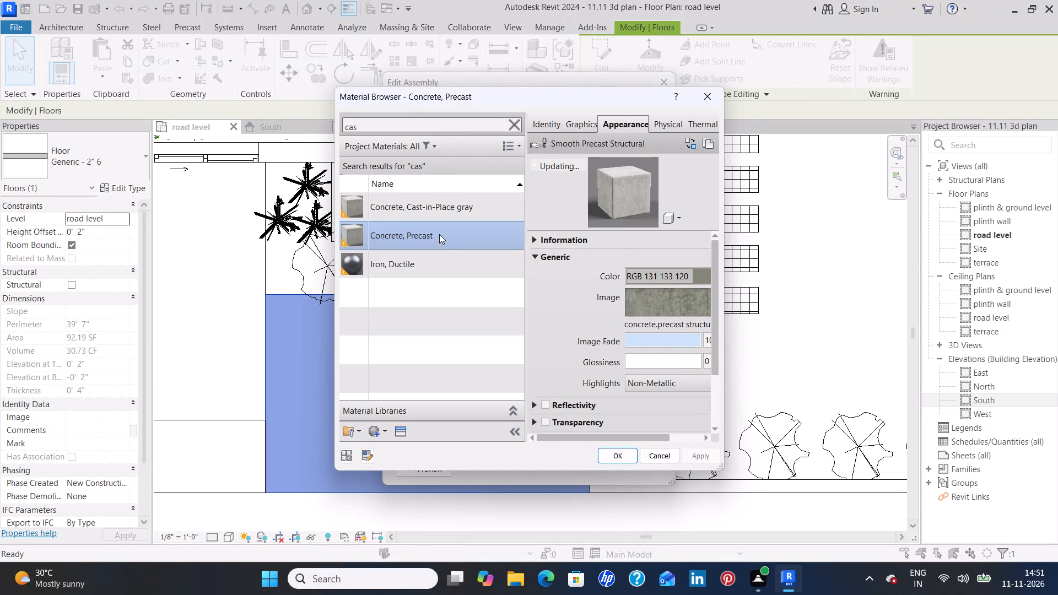
click(628, 453)
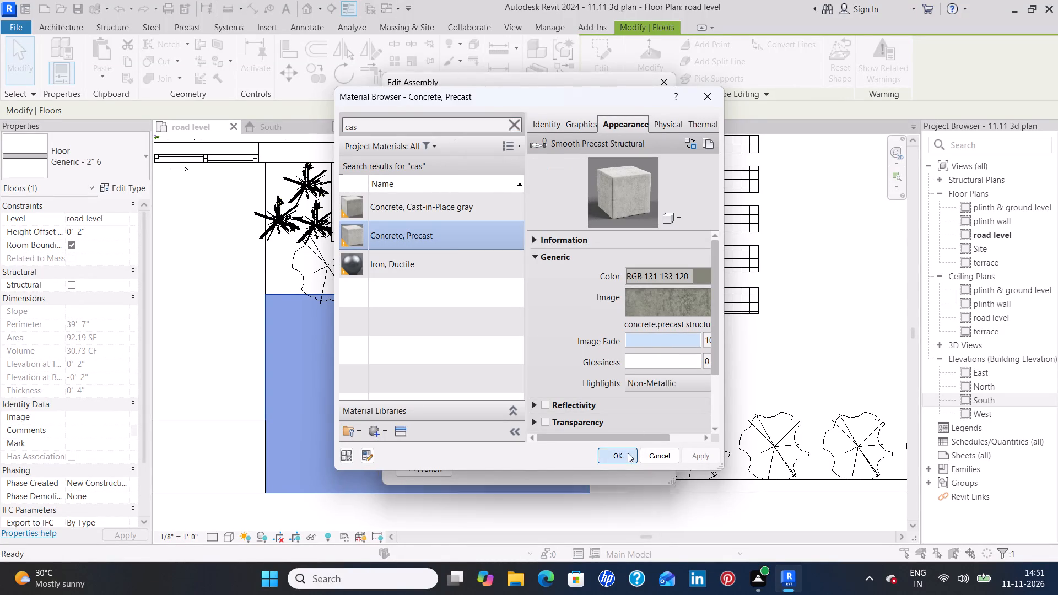
click(488, 451)
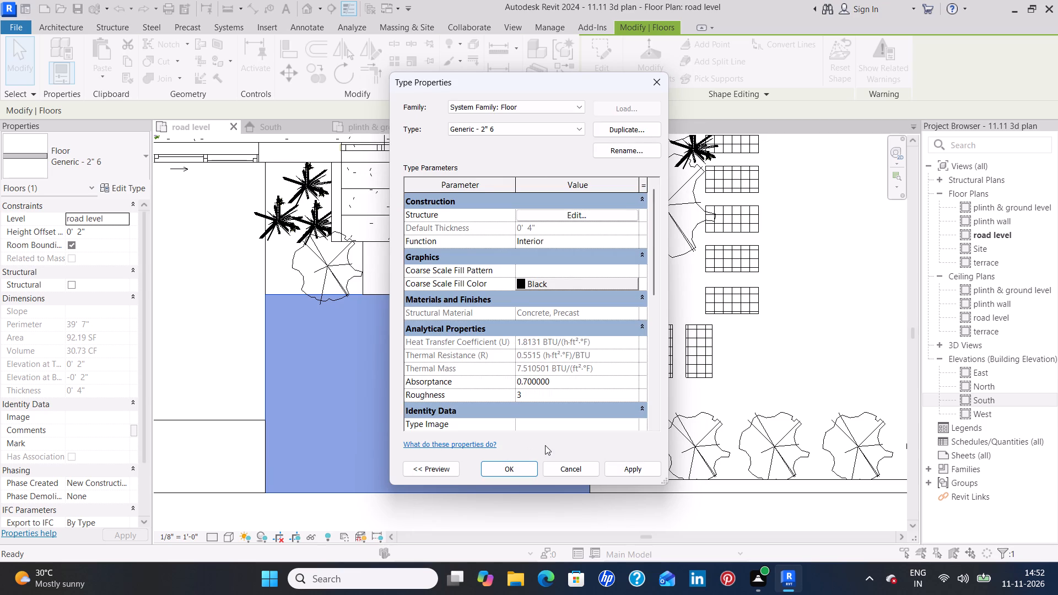
click(632, 472)
click(525, 470)
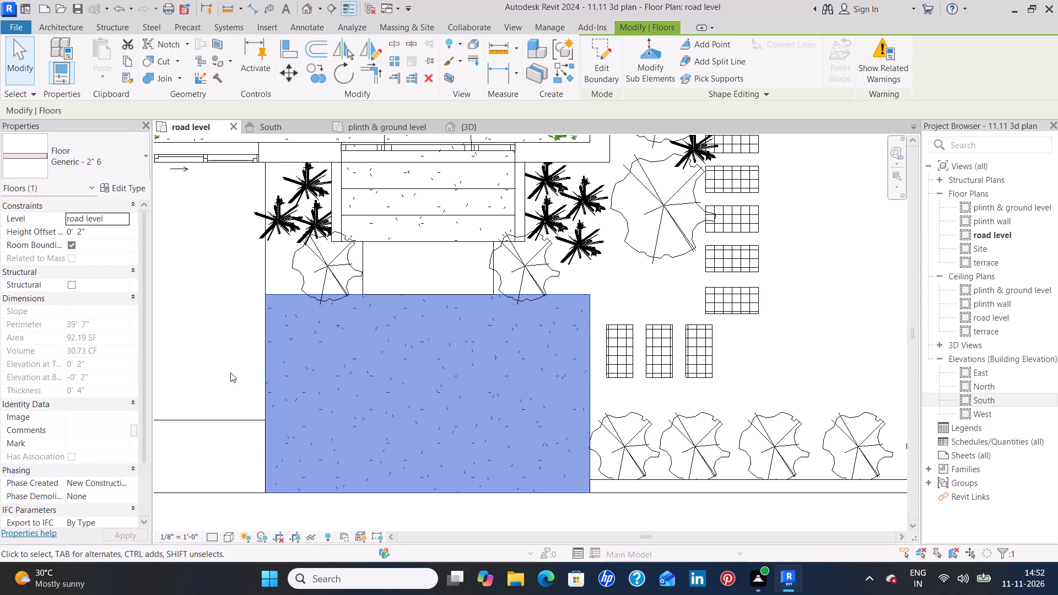
click(220, 353)
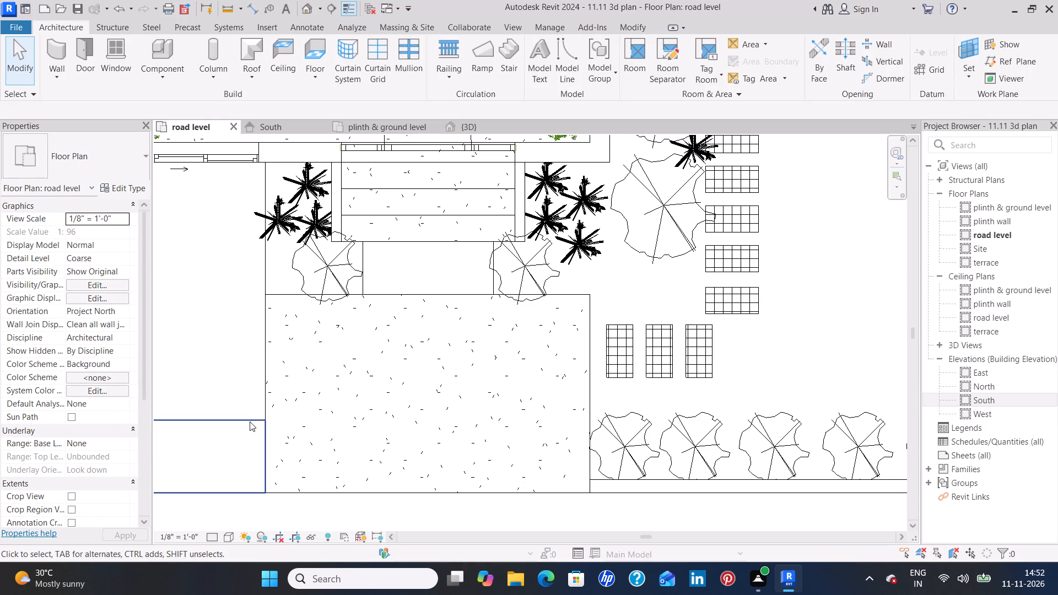
Assign Concrete, Precast to the structure layer of the small floor (Generic - 2" 7) adjoining the large front paving.
click(250, 421)
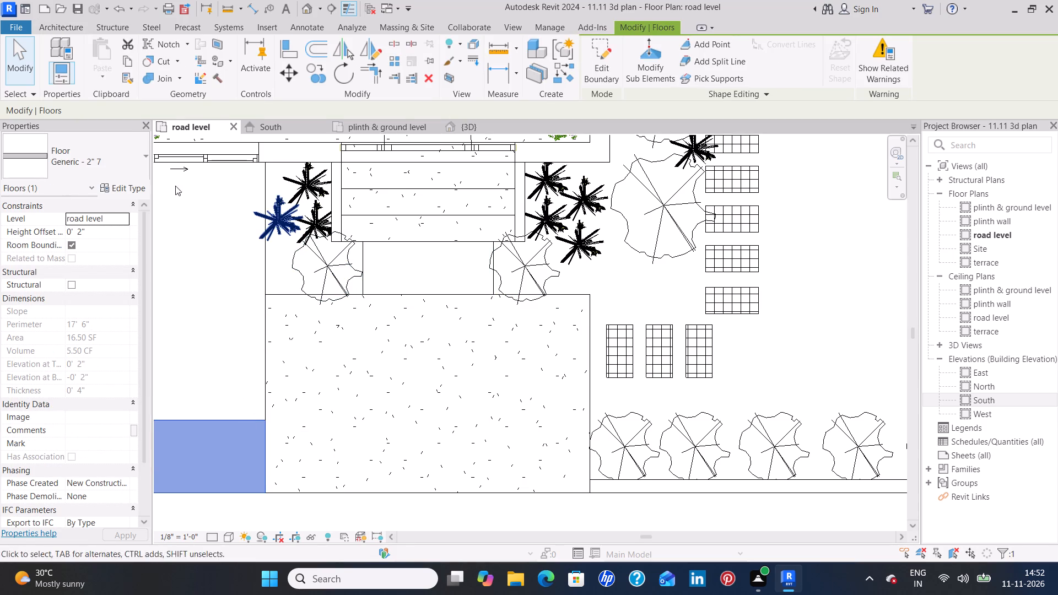
click(131, 191)
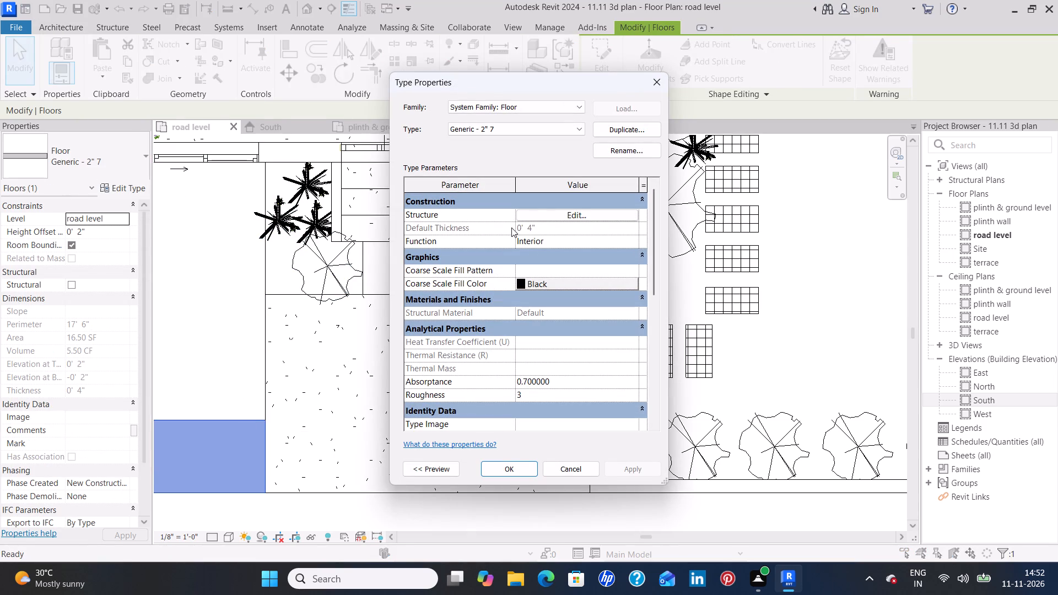
click(537, 212)
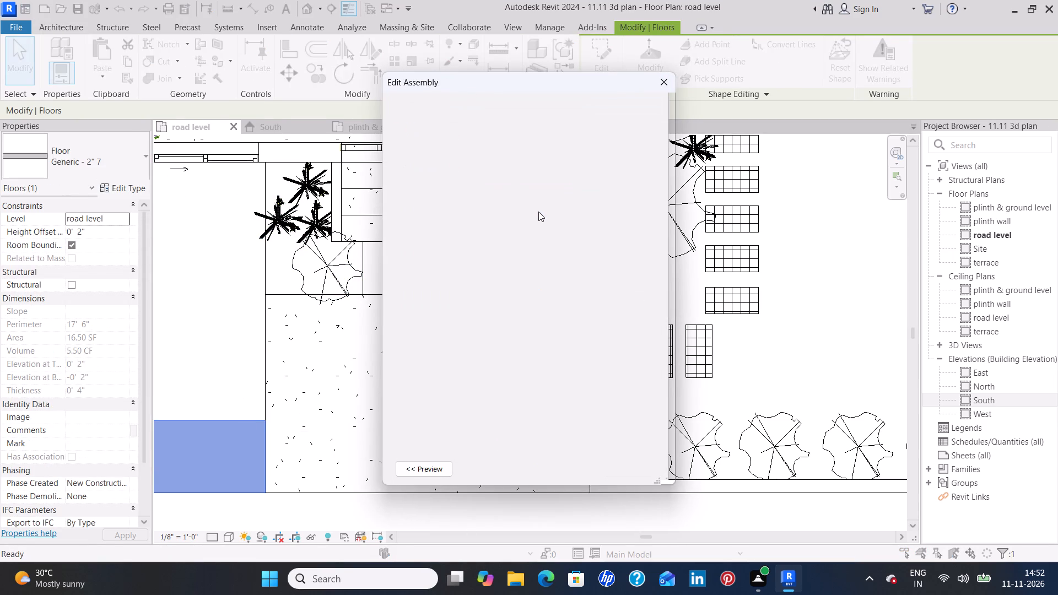
click(501, 220)
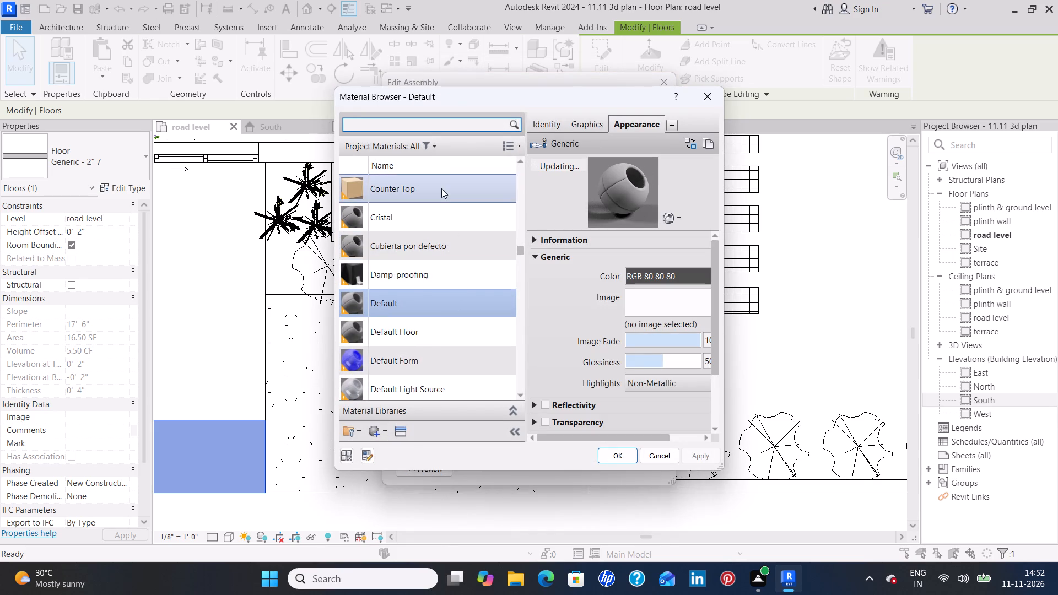
click(460, 120)
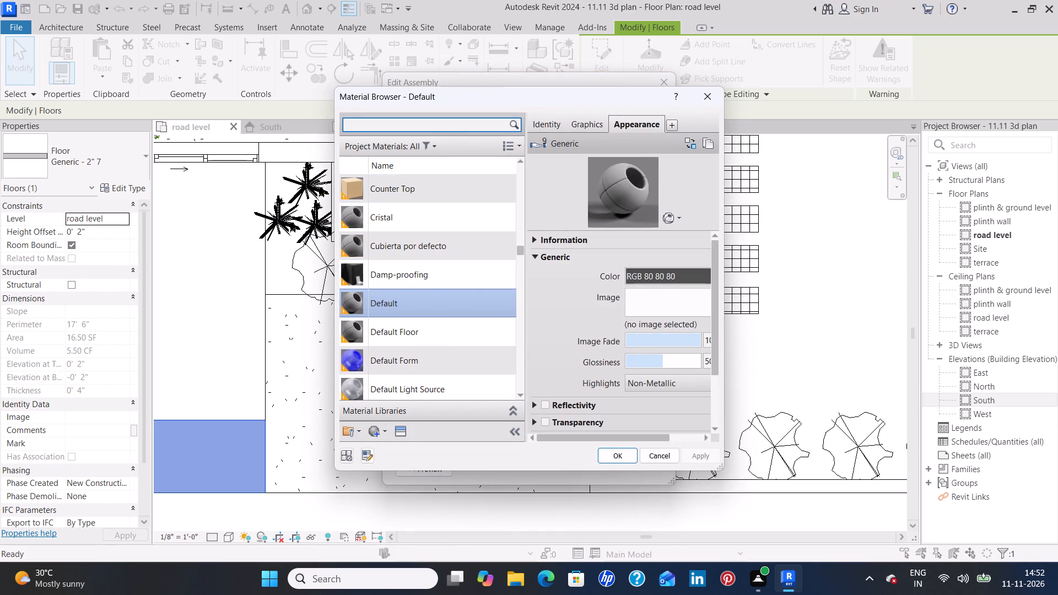
key(s)
key(BackSpace)
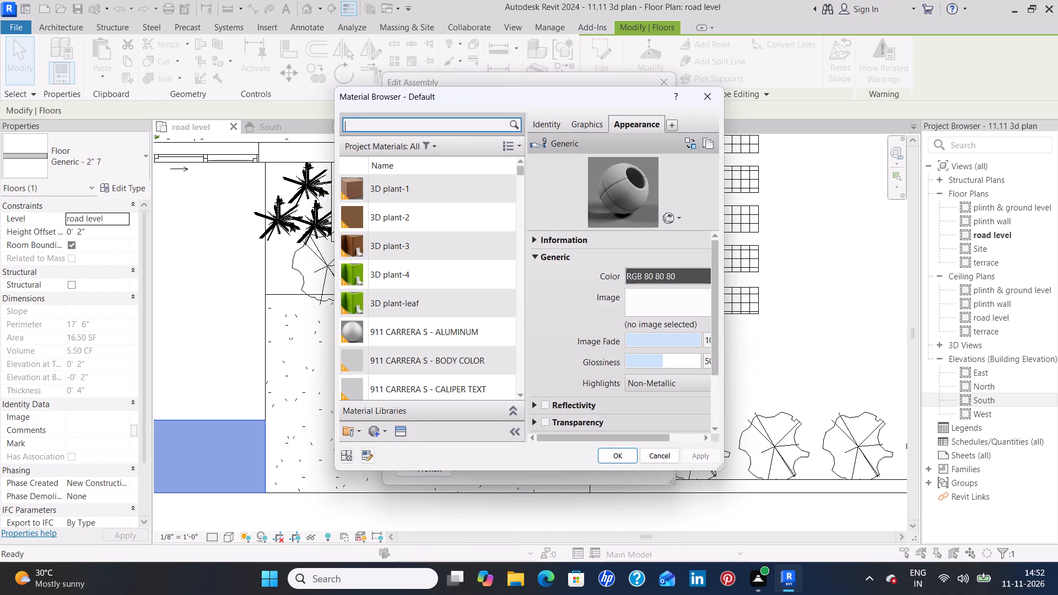
text(cas)
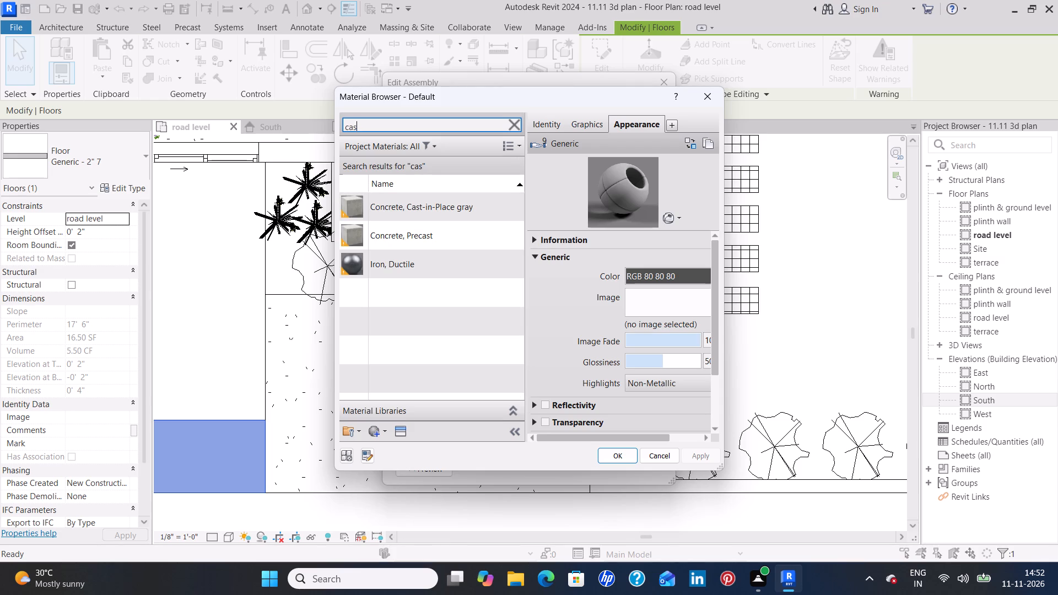
click(471, 232)
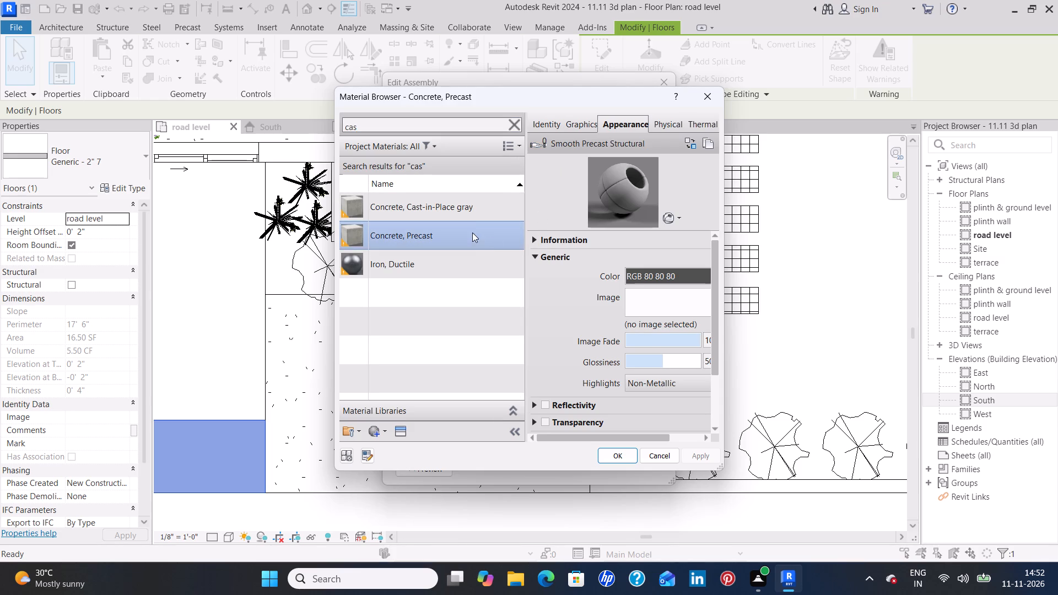
click(604, 455)
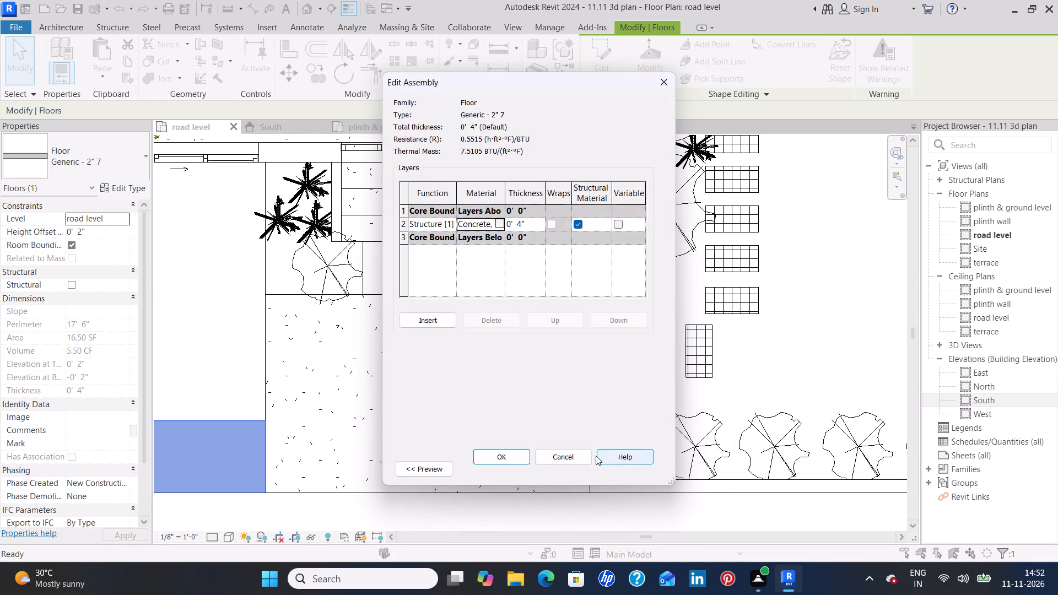
click(502, 453)
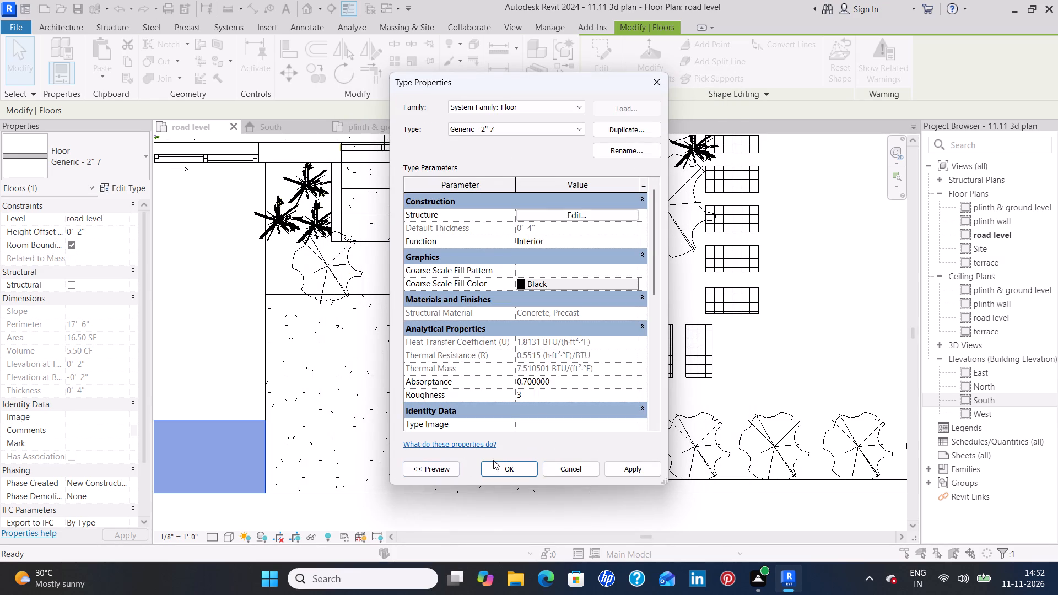
click(631, 463)
click(516, 467)
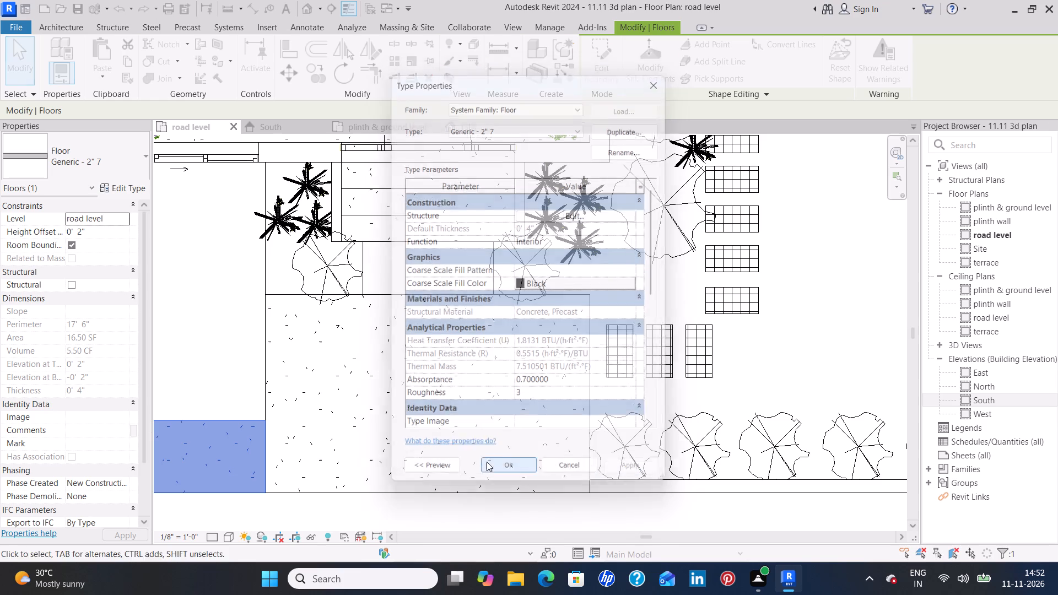
Assign Concrete, Precast to the structure layer of the long paving floor (Generic - 2" 5) beside the entrance planting, and deselect it.
click(271, 277)
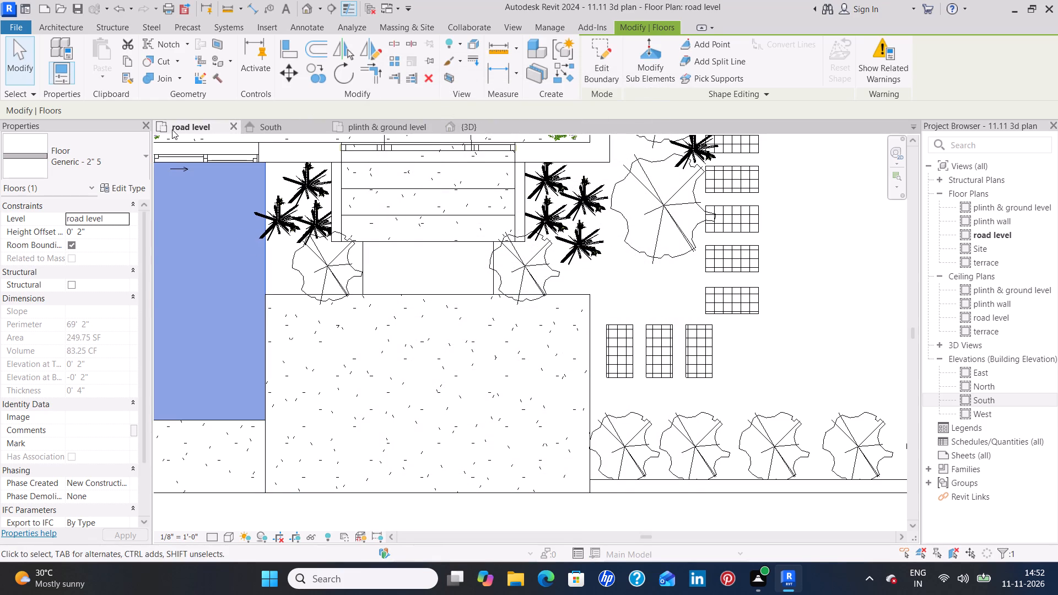
click(132, 188)
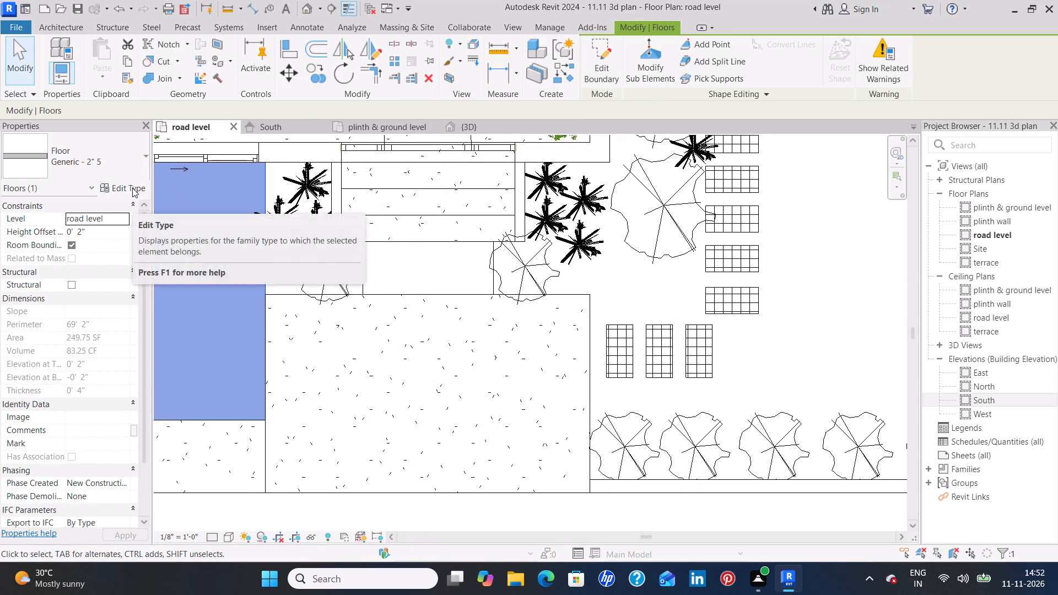
click(616, 212)
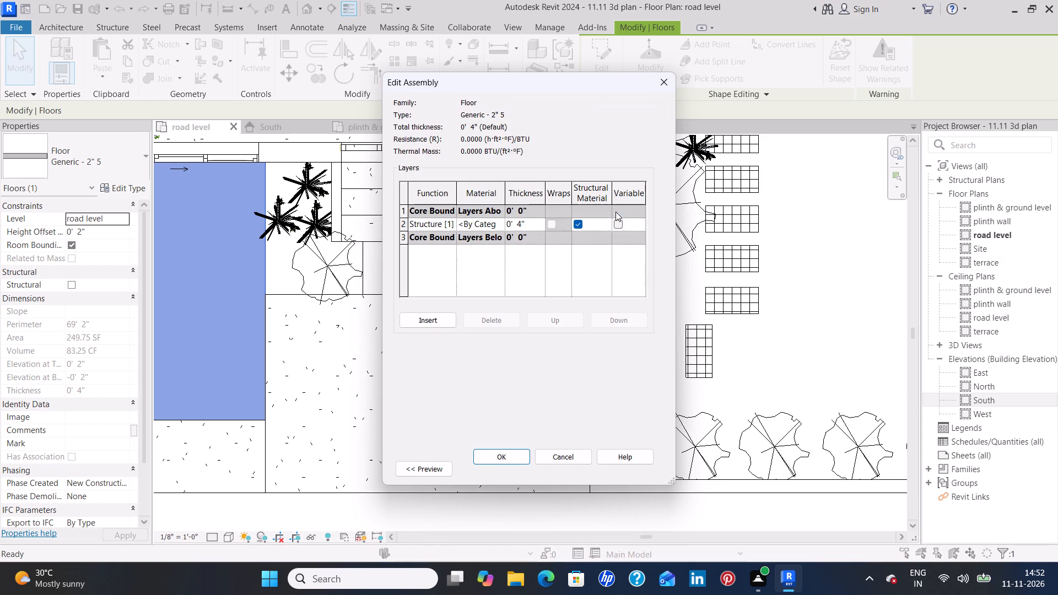
click(501, 224)
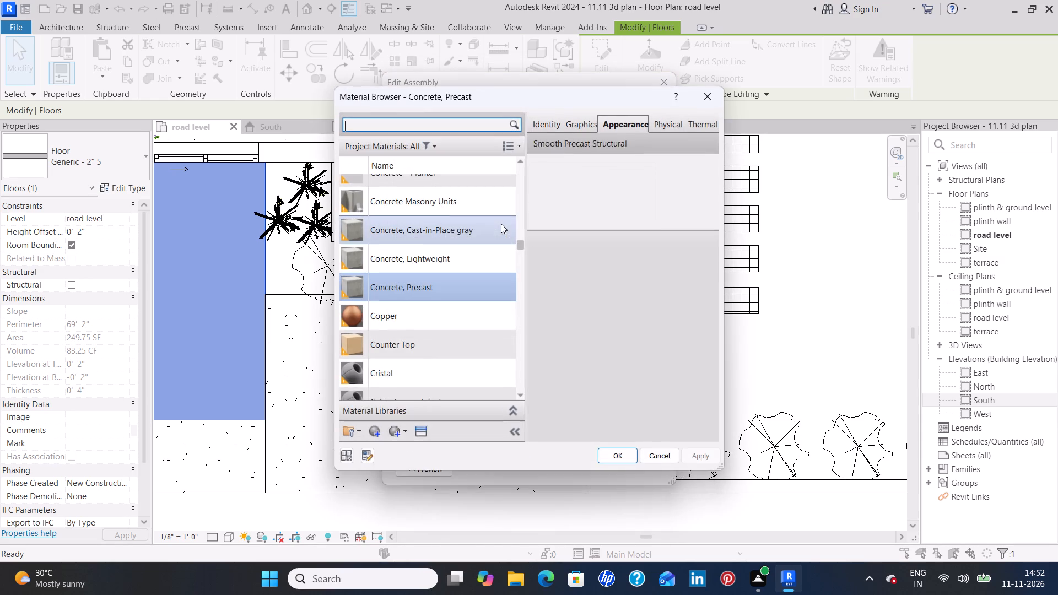
click(418, 289)
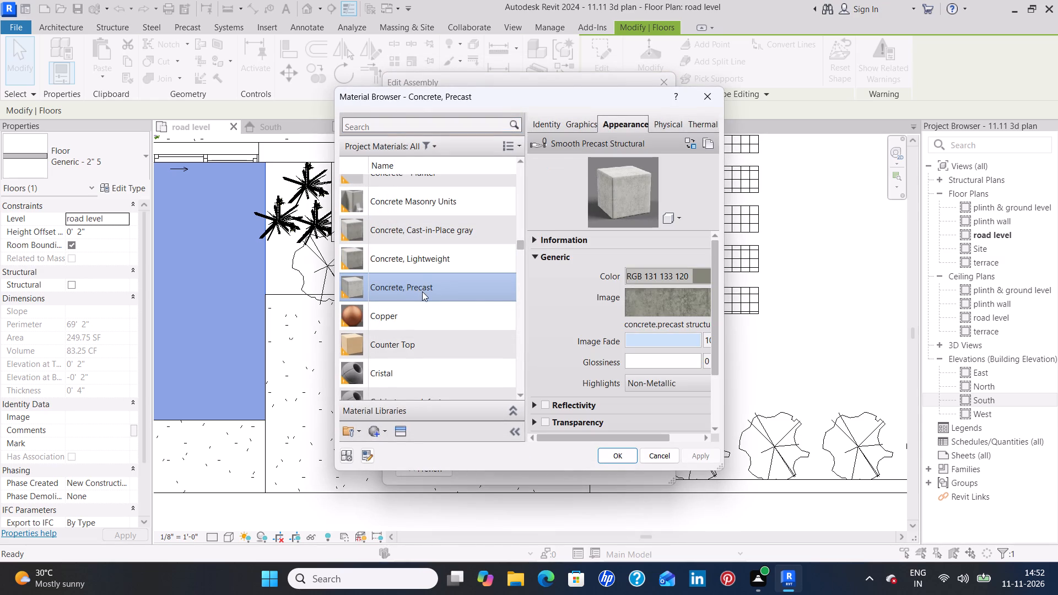
click(615, 457)
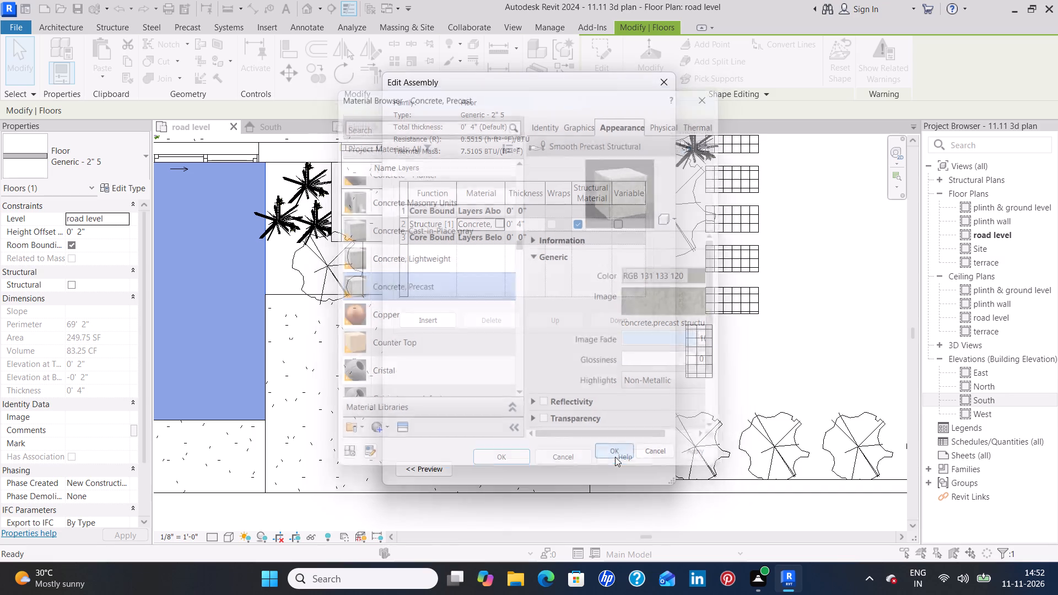
click(506, 457)
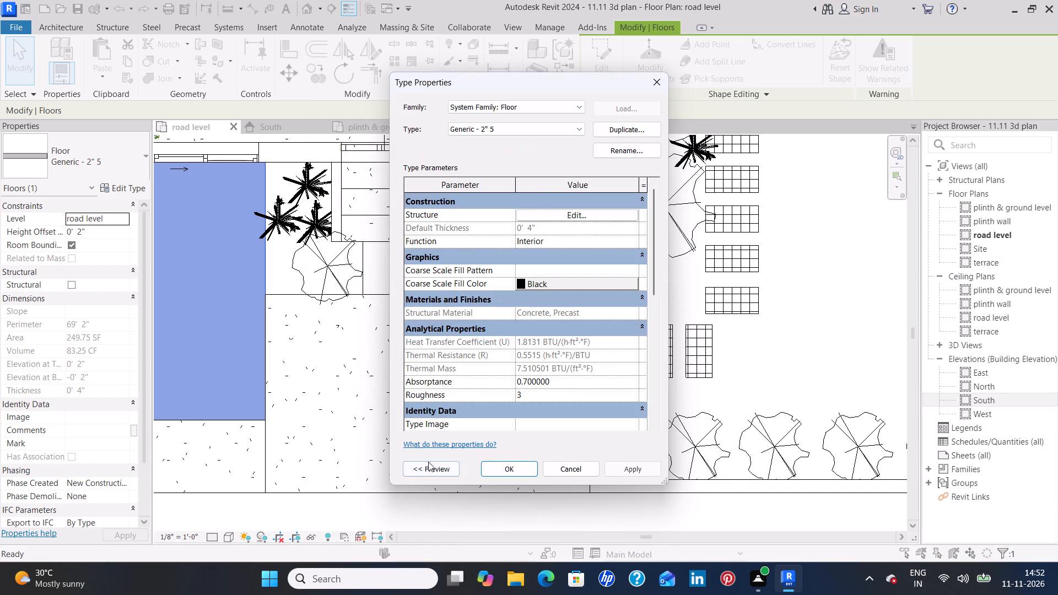
click(645, 469)
click(519, 466)
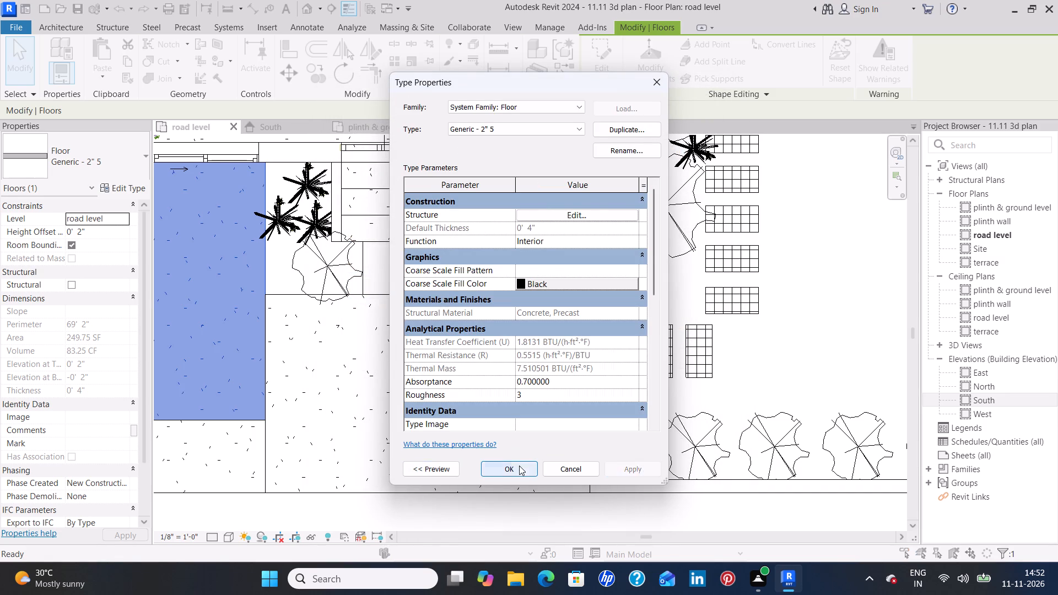
click(362, 416)
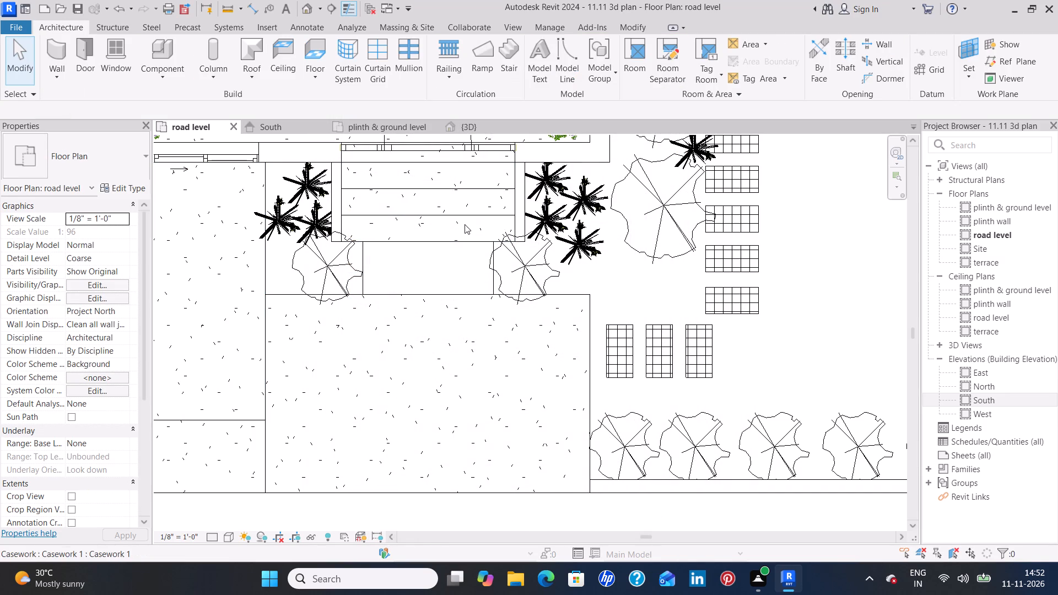
Edit the entrance steps in place, assign Concrete, Cast-in-Place gray to their extrusion, and finish the model without saving the project.
click(469, 215)
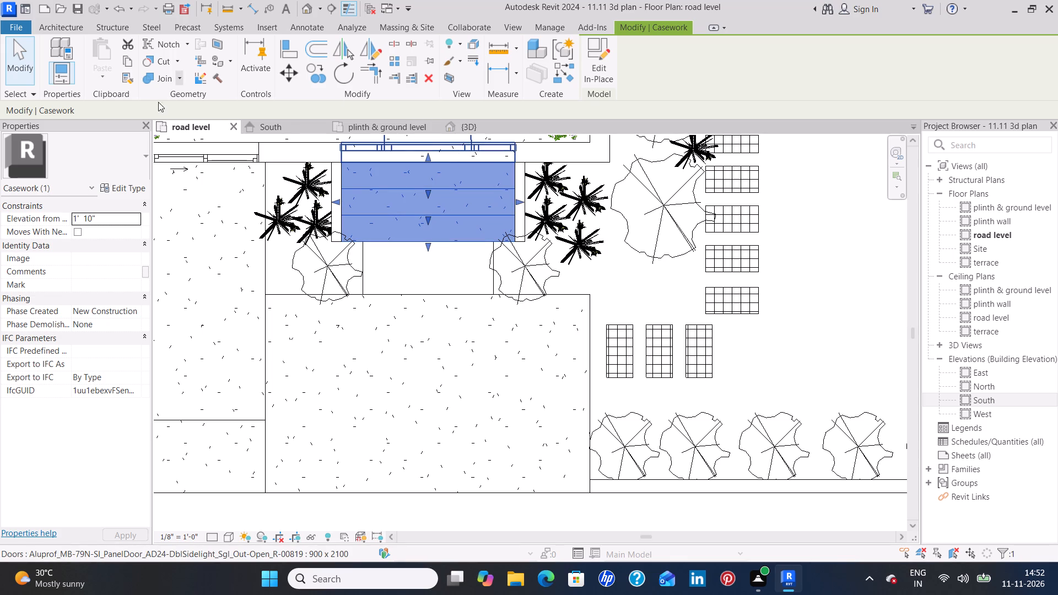
click(609, 73)
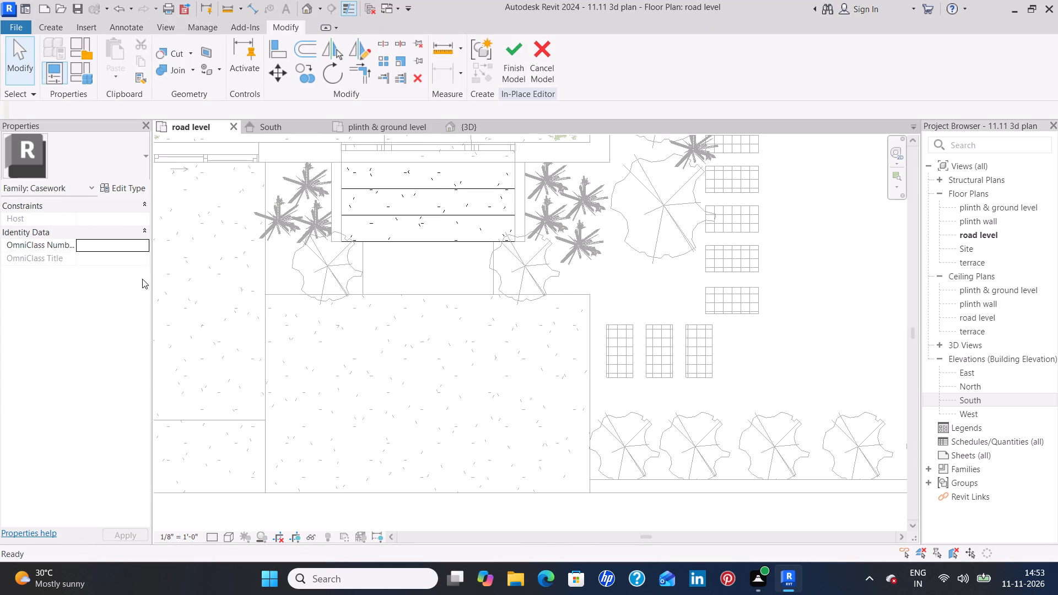
click(427, 191)
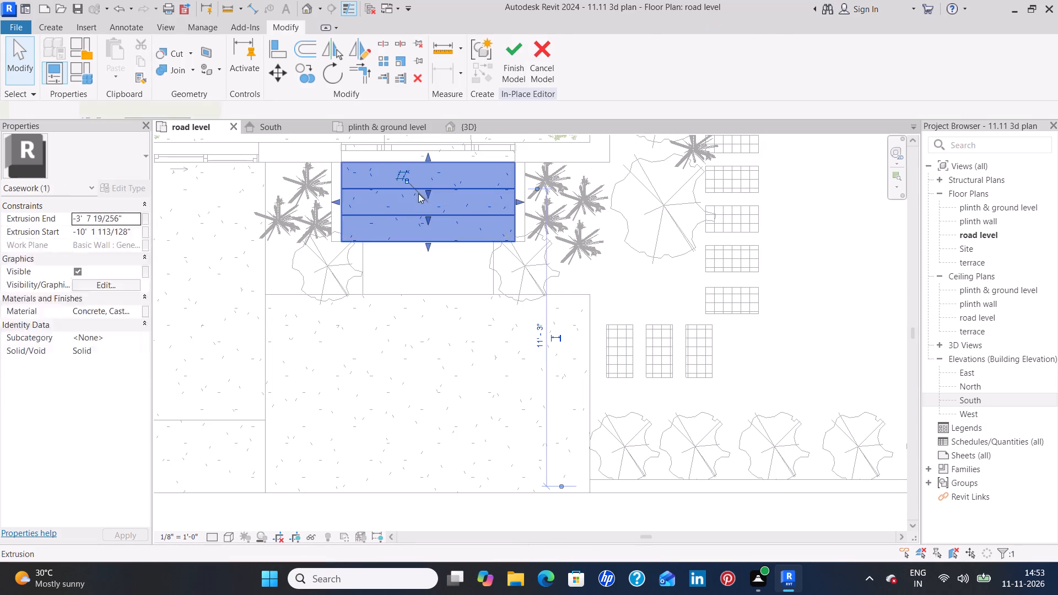
click(135, 311)
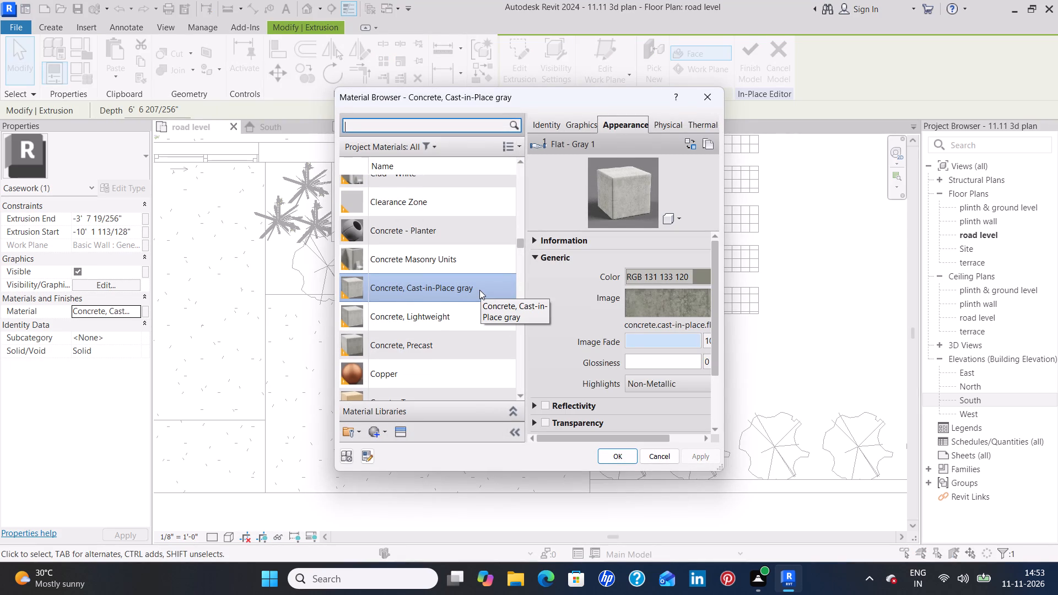
click(479, 290)
click(617, 459)
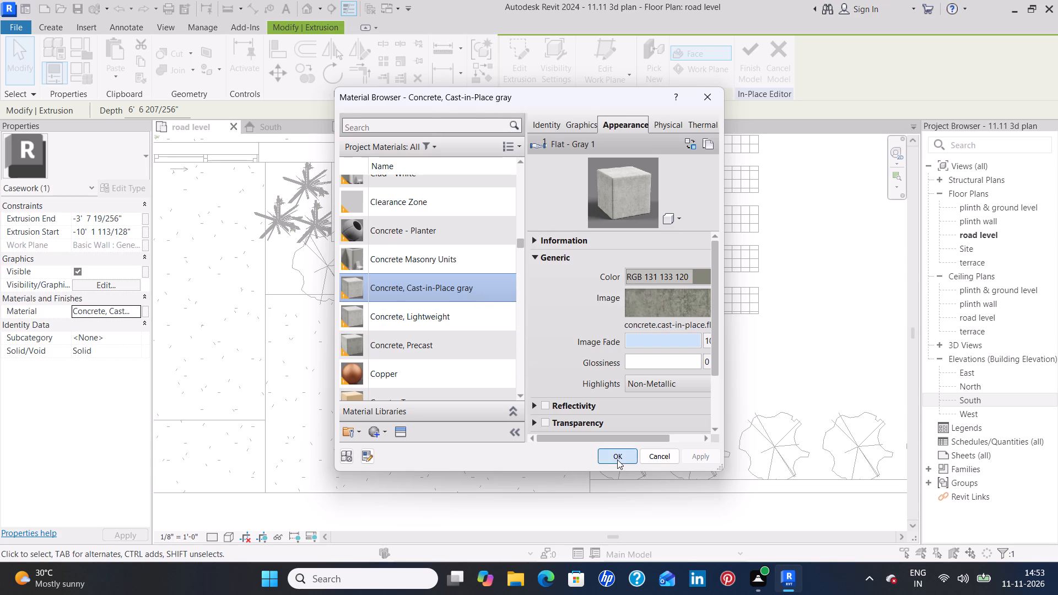
click(215, 337)
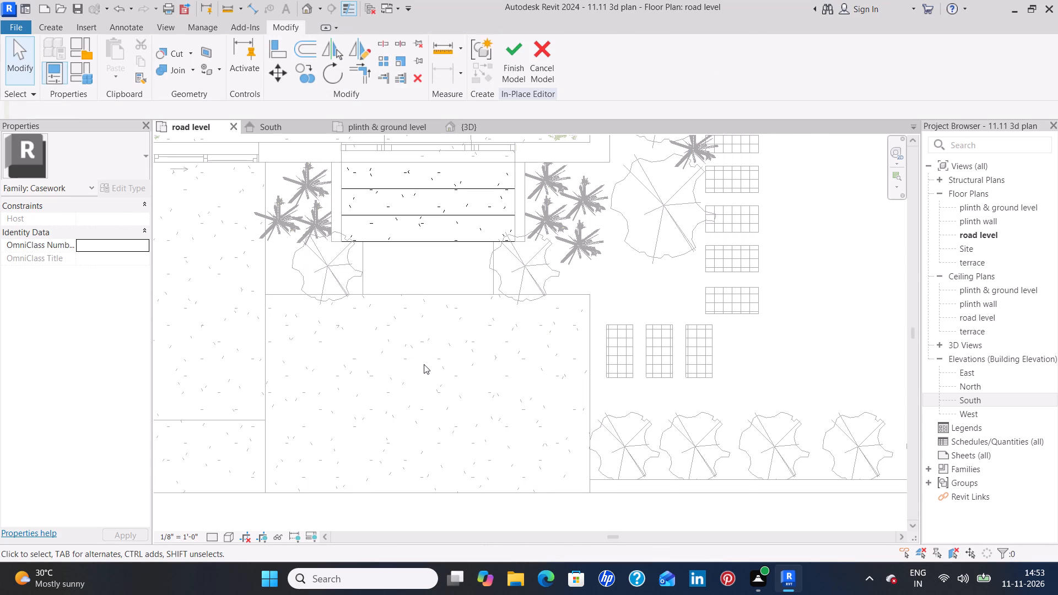
scroll(430, 364, down, 1)
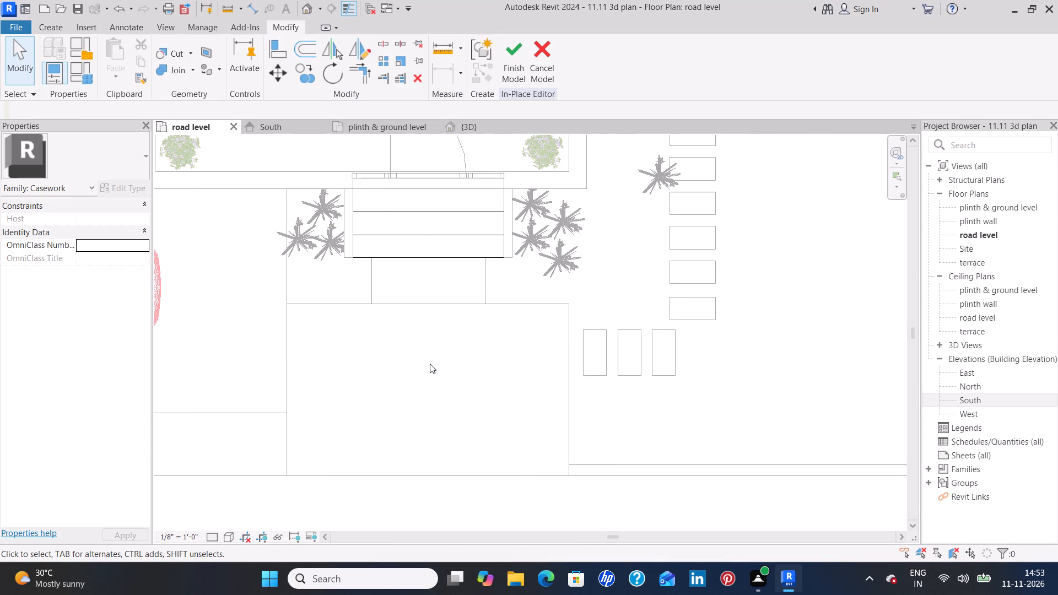
scroll(431, 364, down, 2)
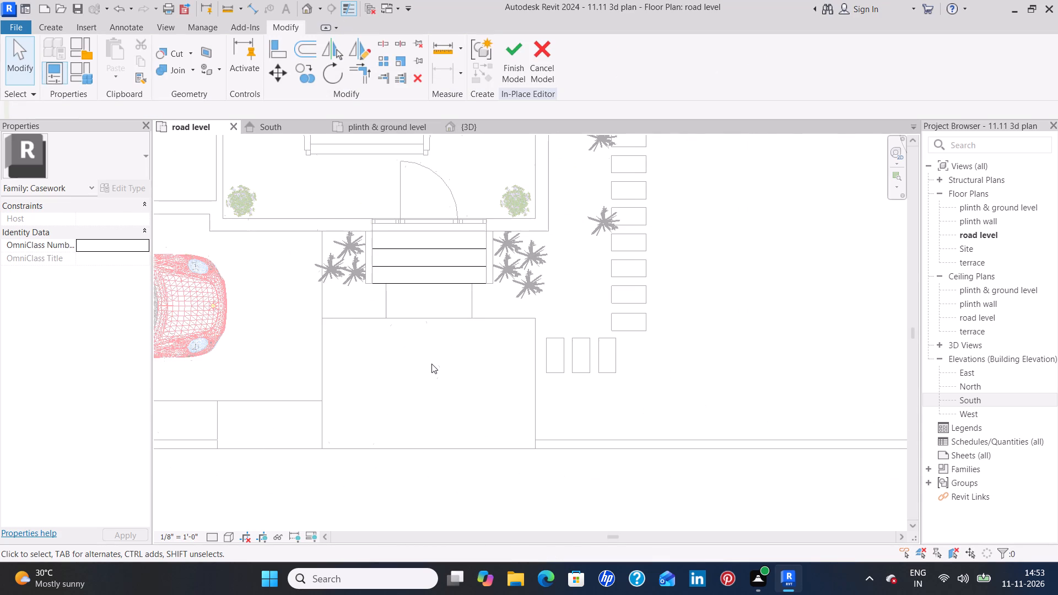
scroll(431, 364, down, 5)
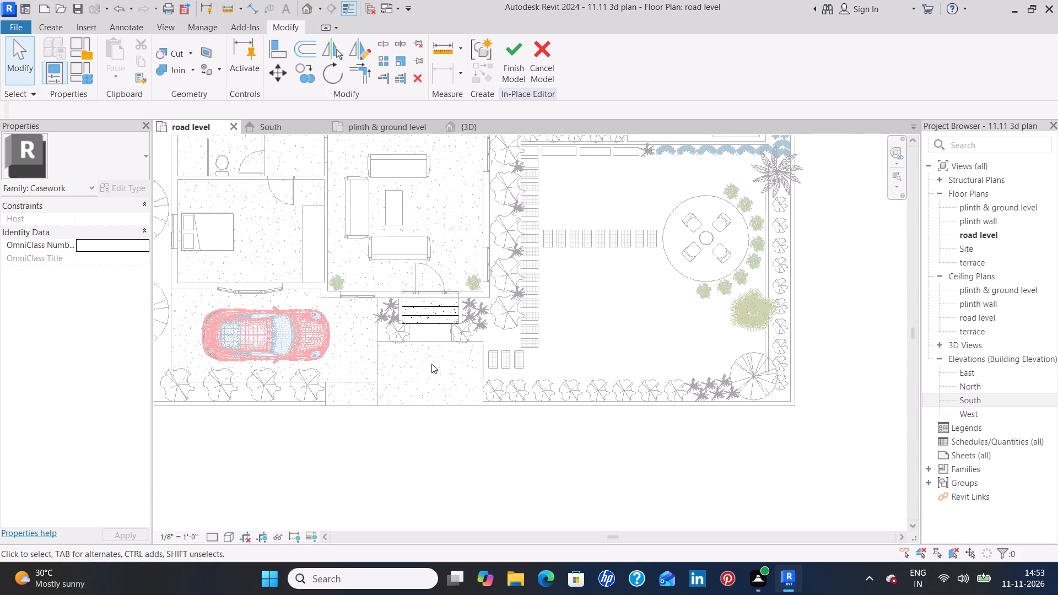
middle_drag(670, 322, 618, 365)
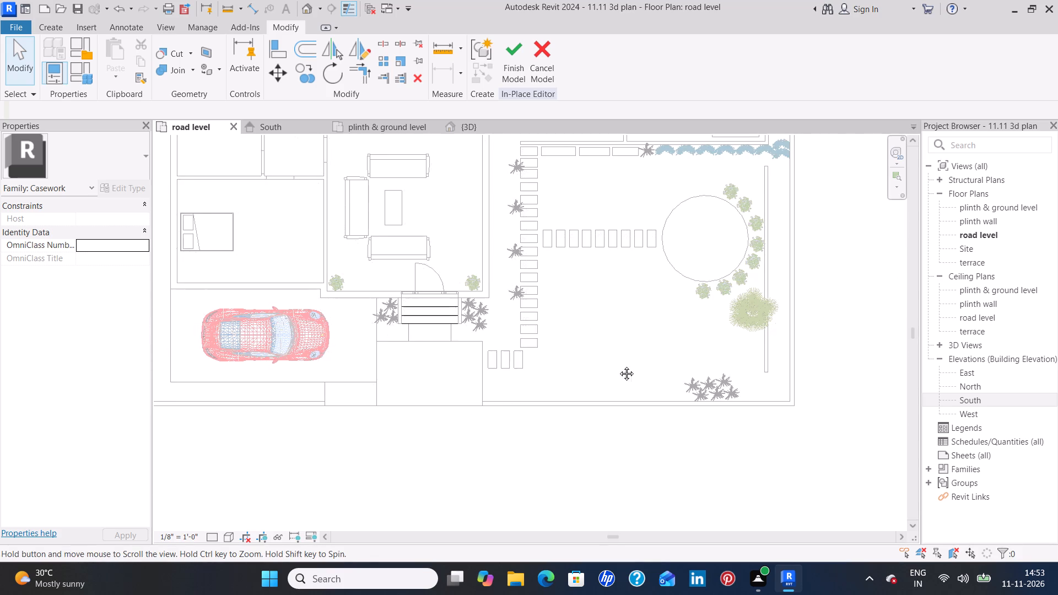
middle_drag(618, 365, 568, 409)
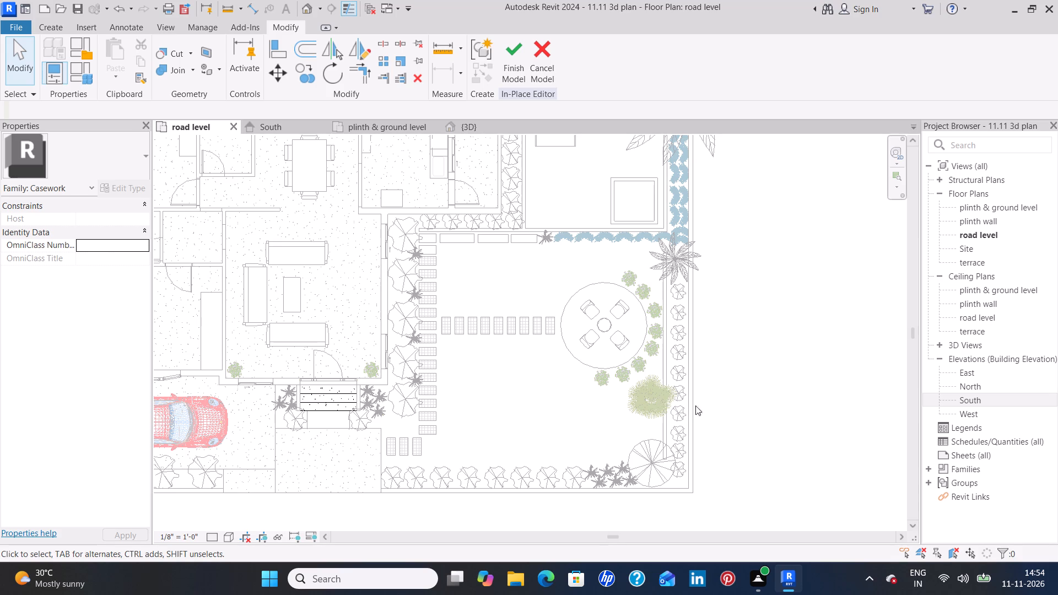
click(520, 82)
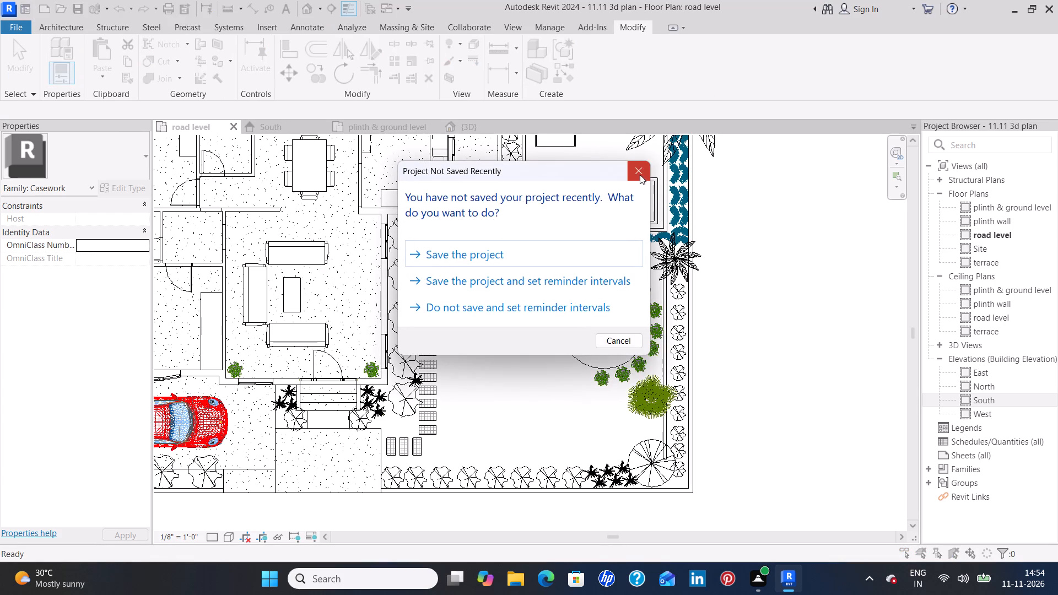
click(640, 174)
click(745, 230)
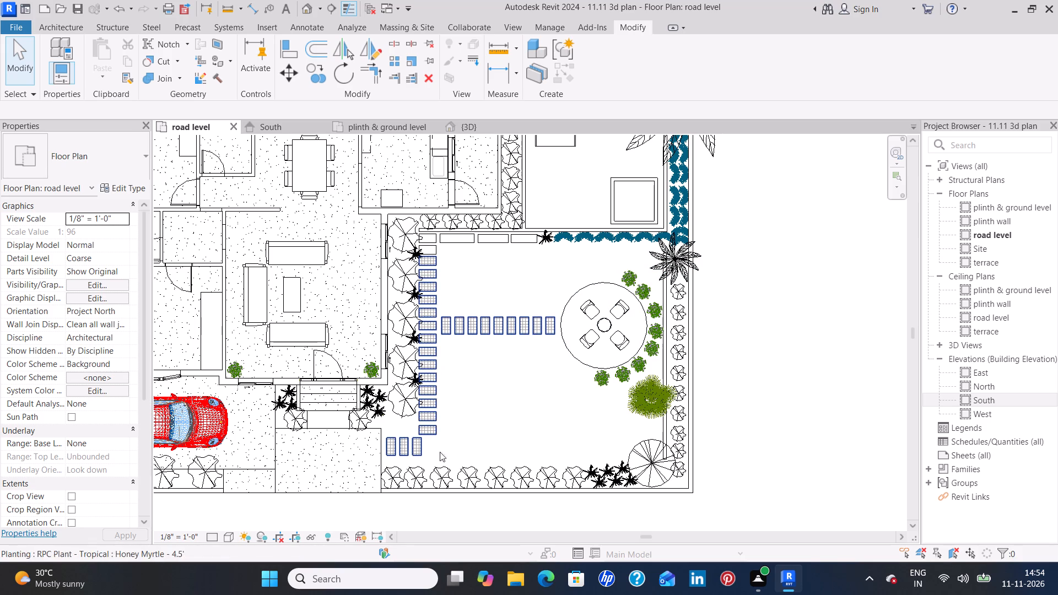
Review the house and garden layout in the road level and plinth & ground level plans, checking the front paving in 3D.
middle_drag(529, 424, 601, 421)
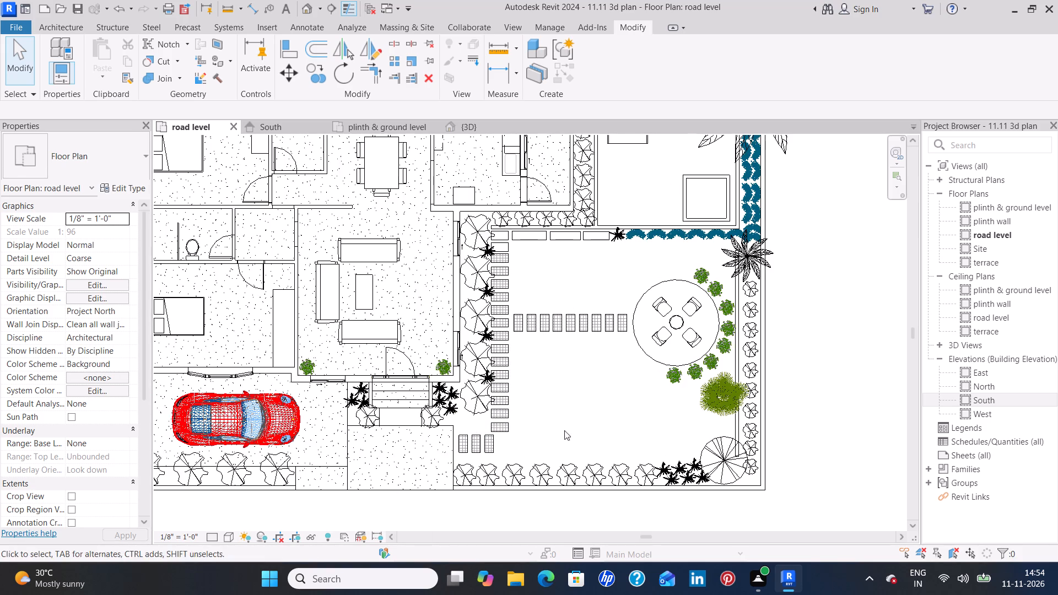
middle_drag(577, 407, 582, 448)
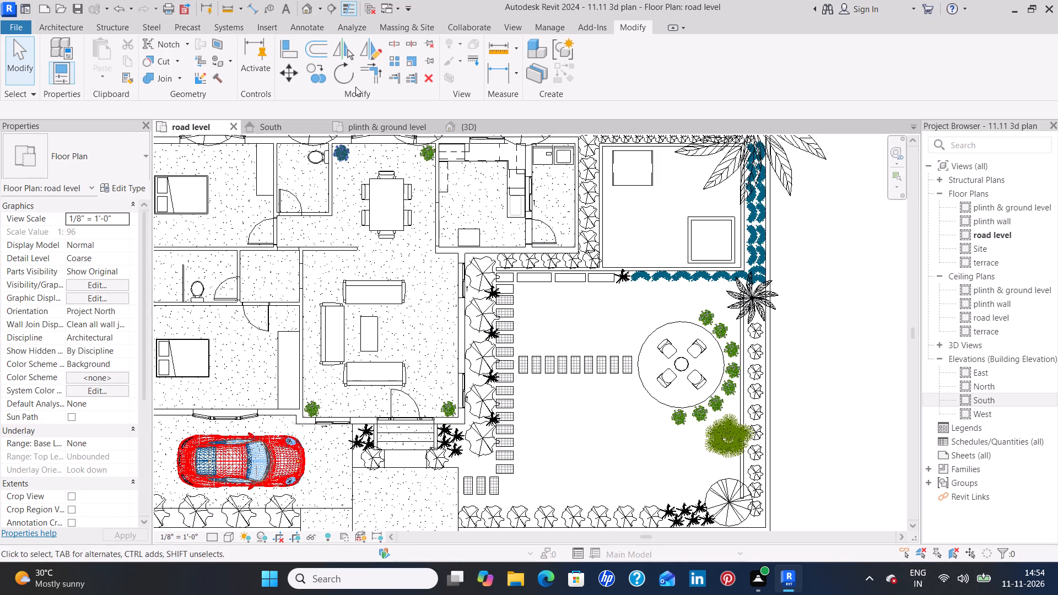
click(391, 127)
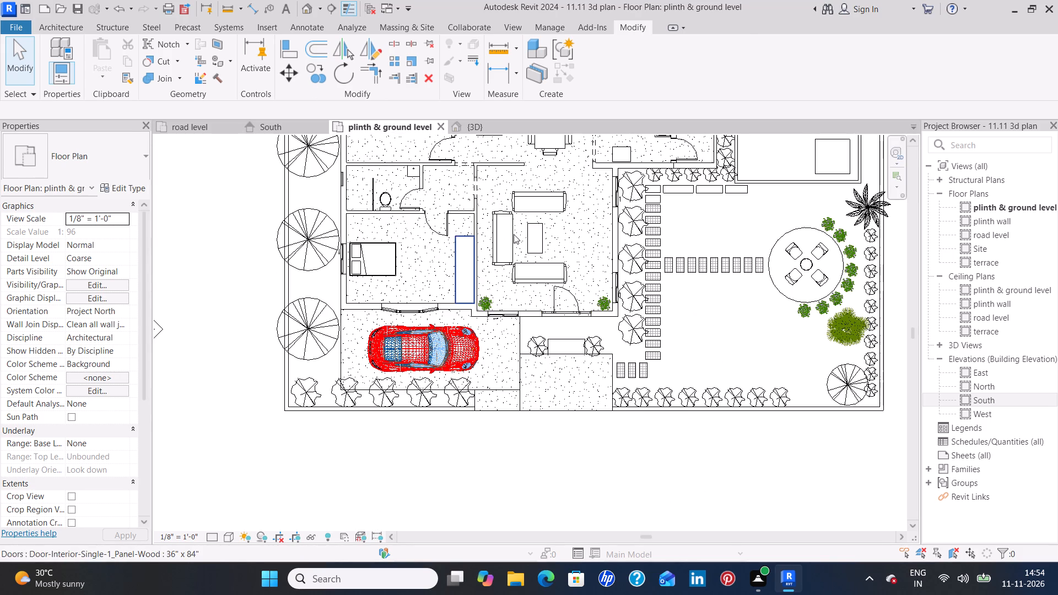
middle_drag(514, 236, 483, 307)
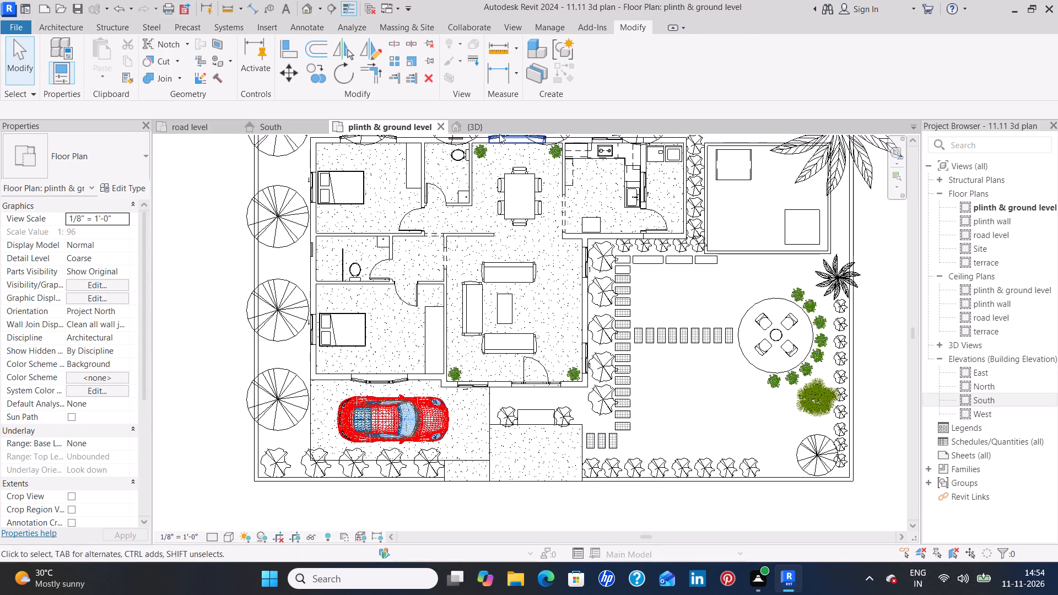
click(499, 128)
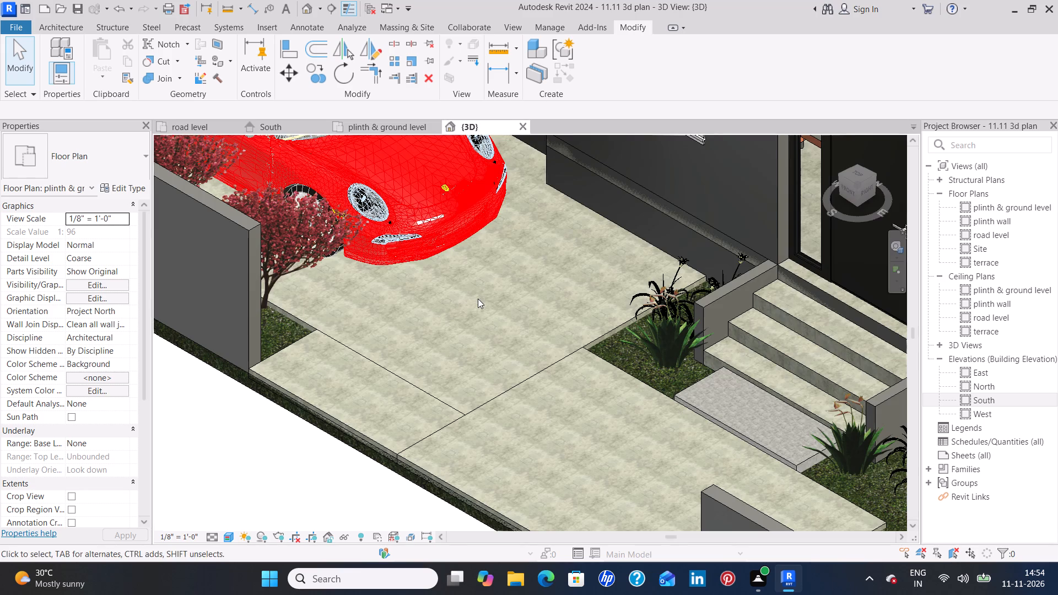
scroll(479, 294, down, 9)
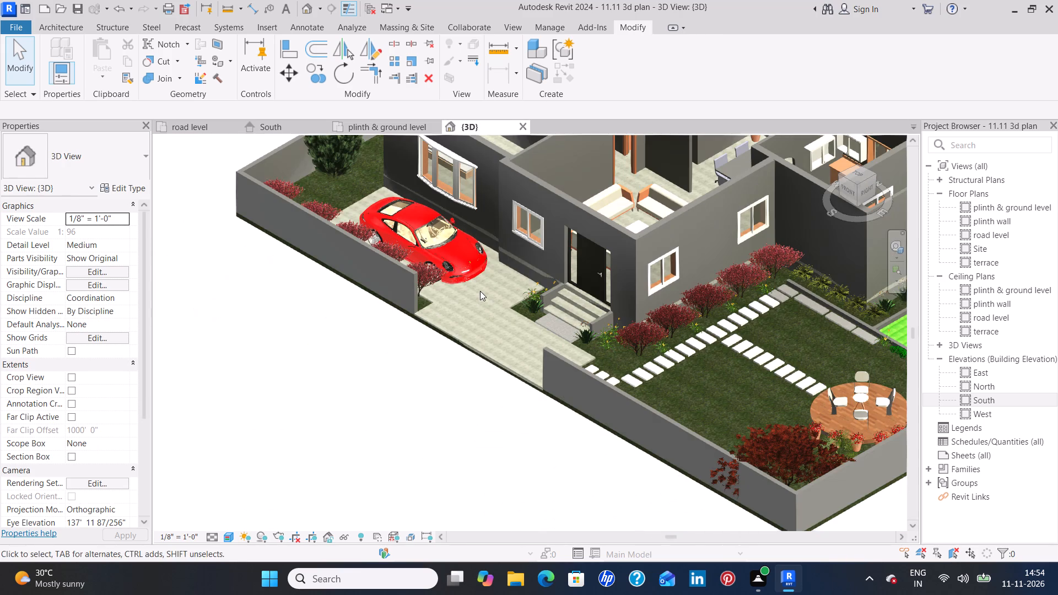
click(397, 124)
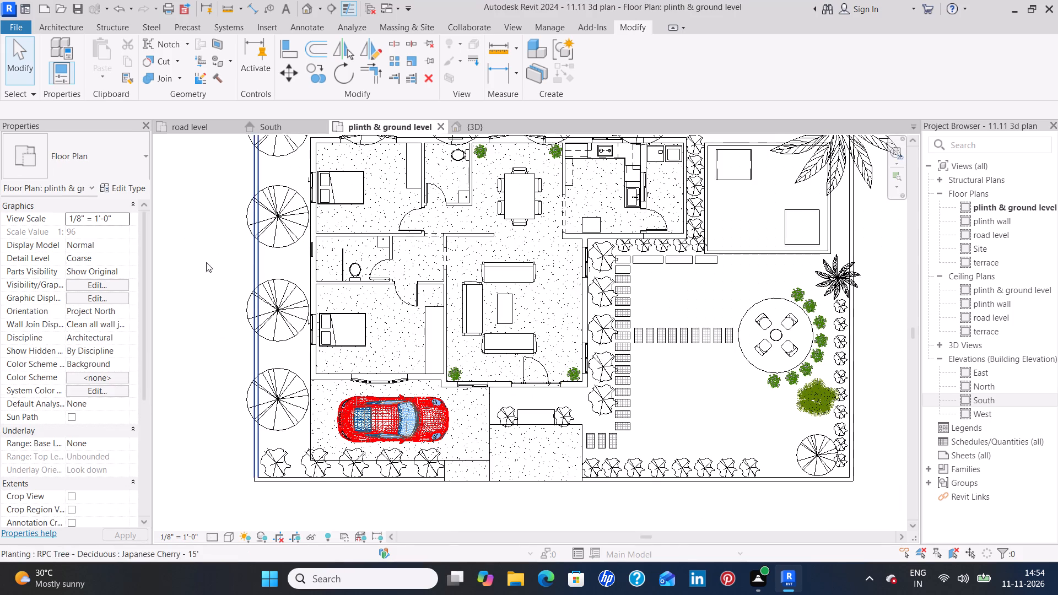
middle_drag(487, 218, 484, 278)
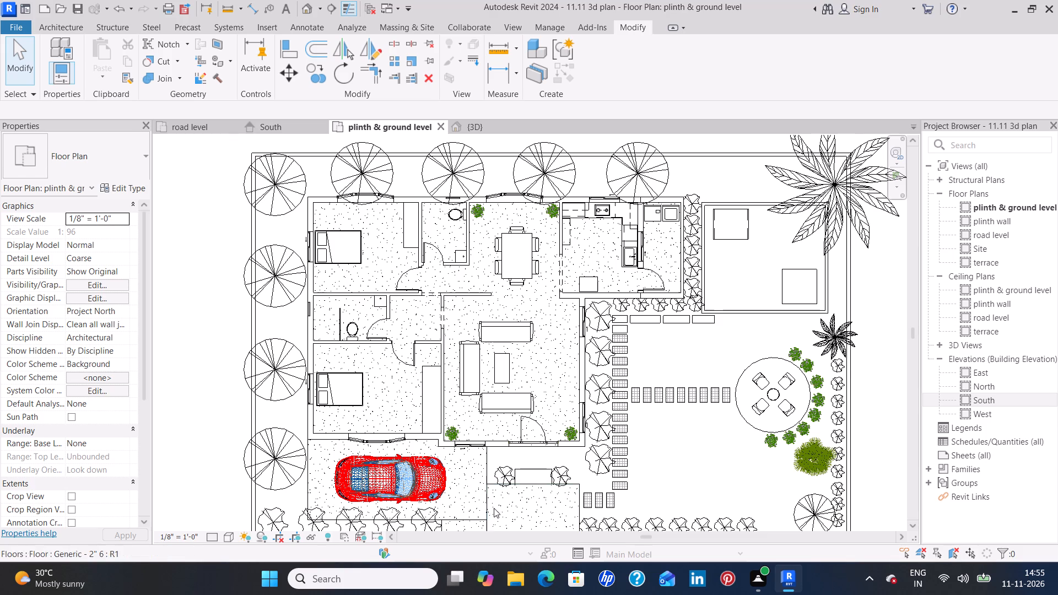
middle_drag(497, 488, 541, 342)
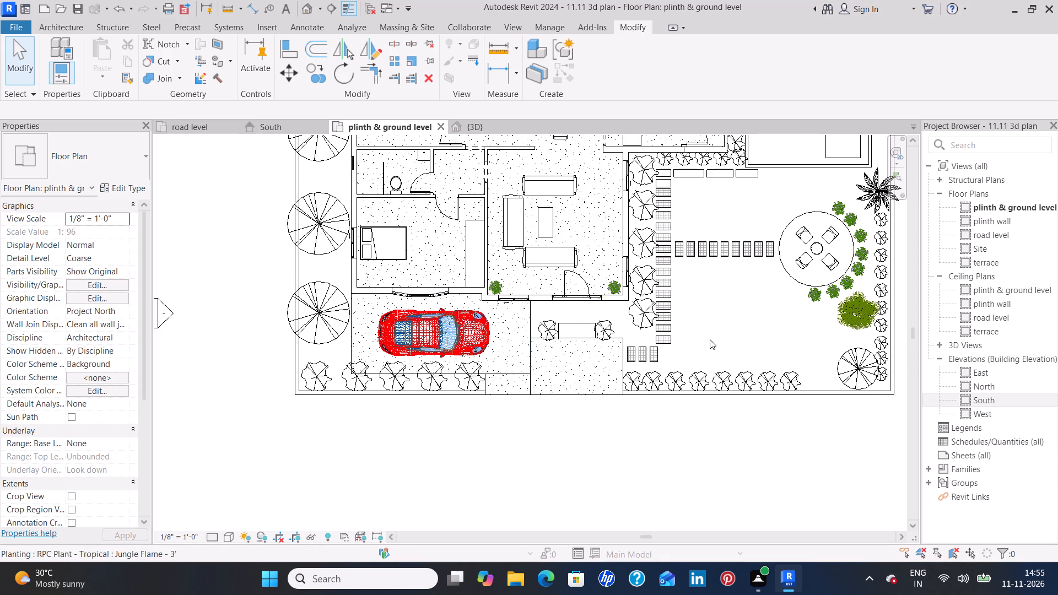
middle_drag(701, 347, 603, 499)
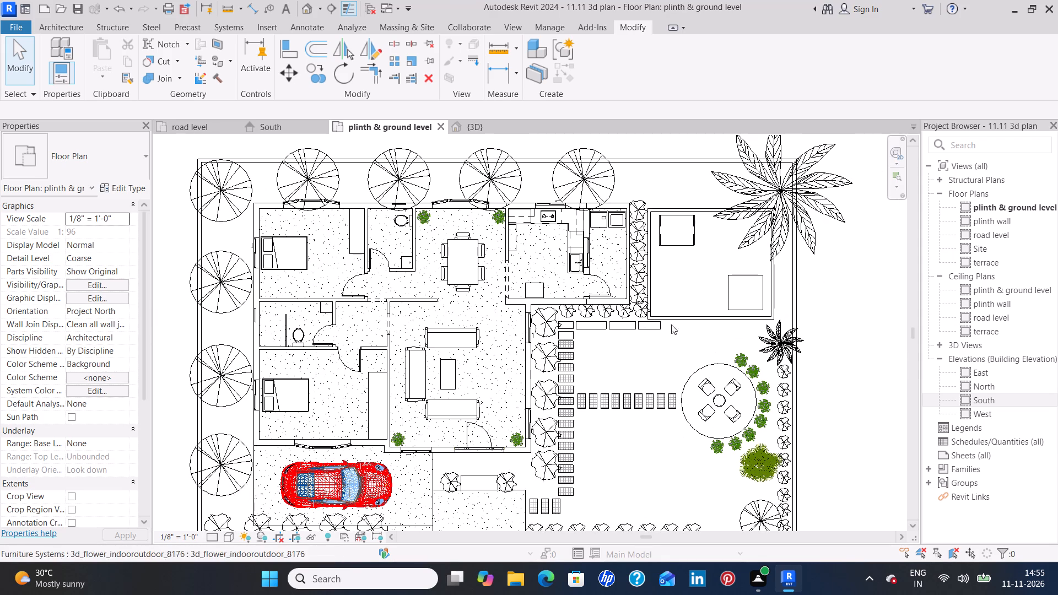
Inspect the model in 3D from below and from the front, examining the ground slab, entrance steps, paving and garden path.
click(493, 126)
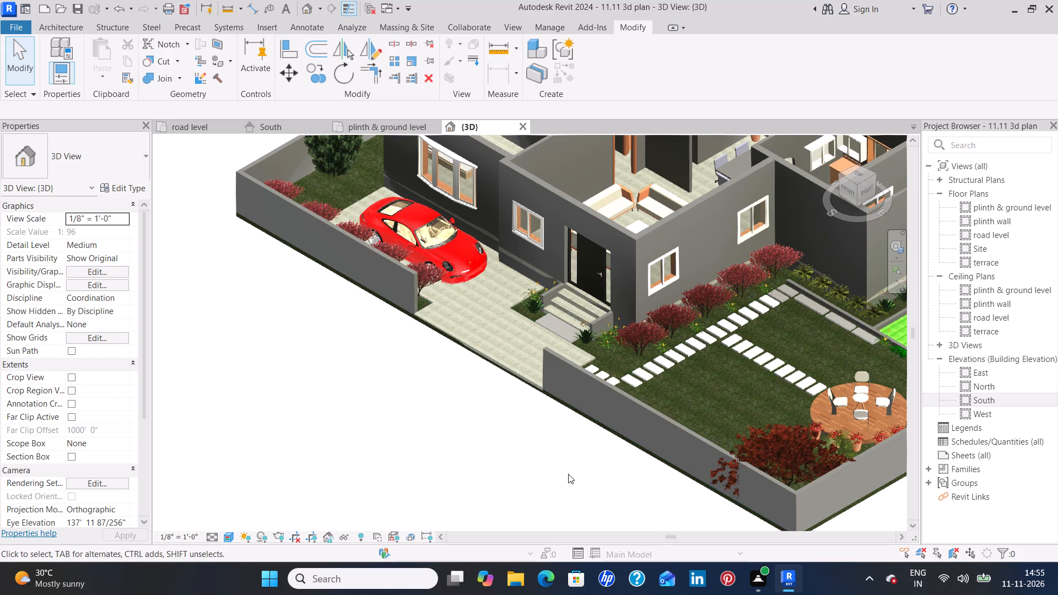
ctrl+middle_drag(566, 473, 566, 447)
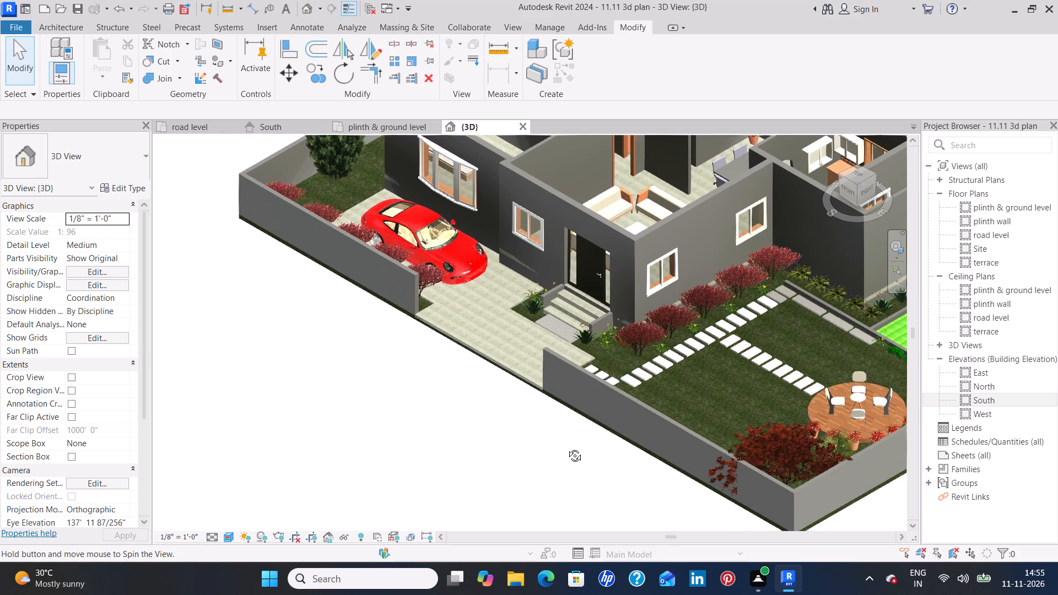
ctrl+middle_drag(566, 447, 630, 275)
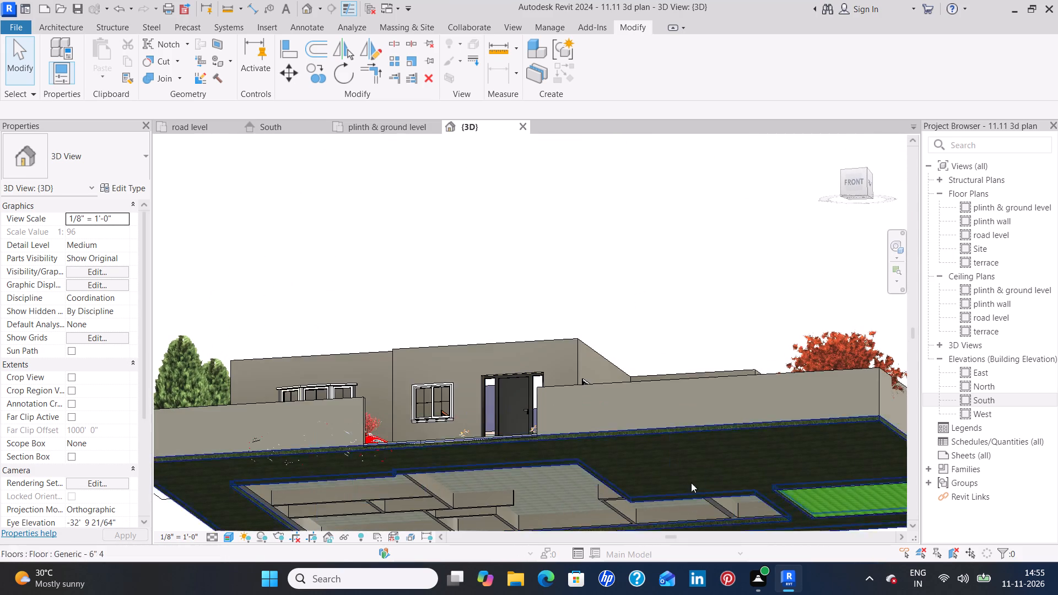
middle_drag(689, 475, 688, 401)
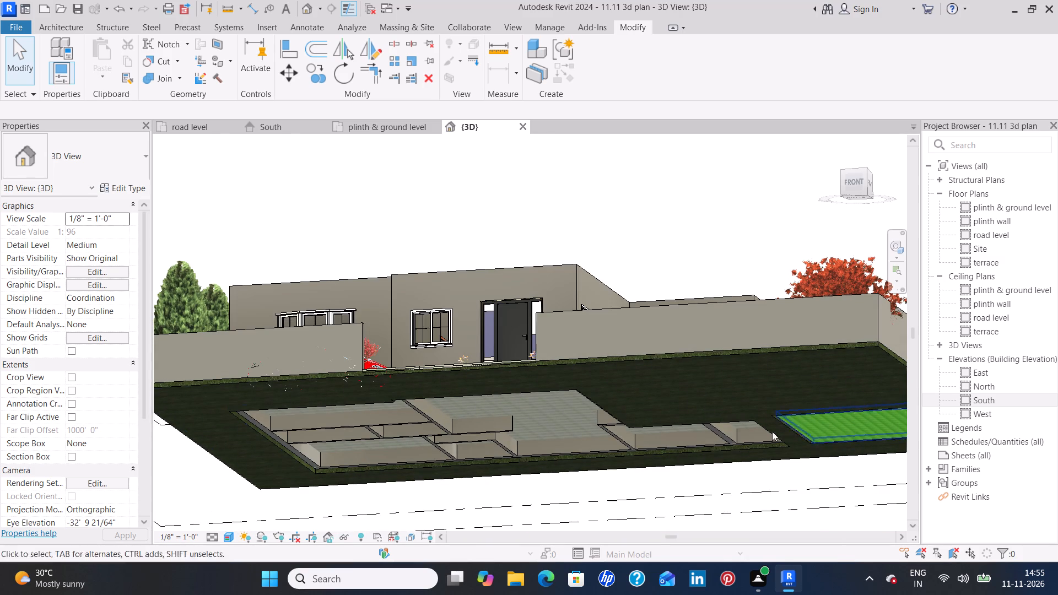
shift+middle_drag(700, 397, 715, 348)
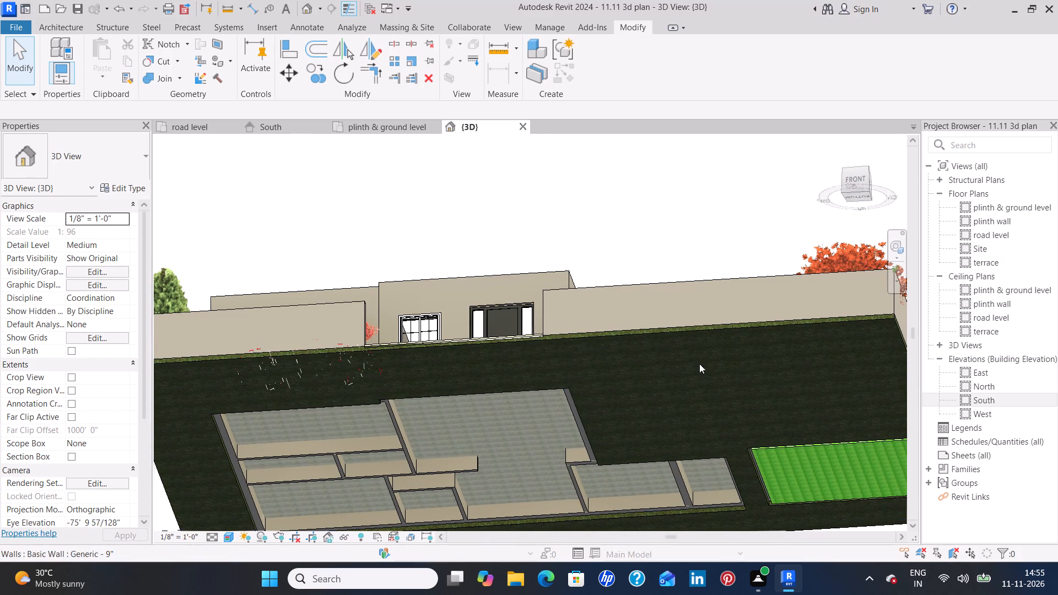
scroll(329, 367, up, 4)
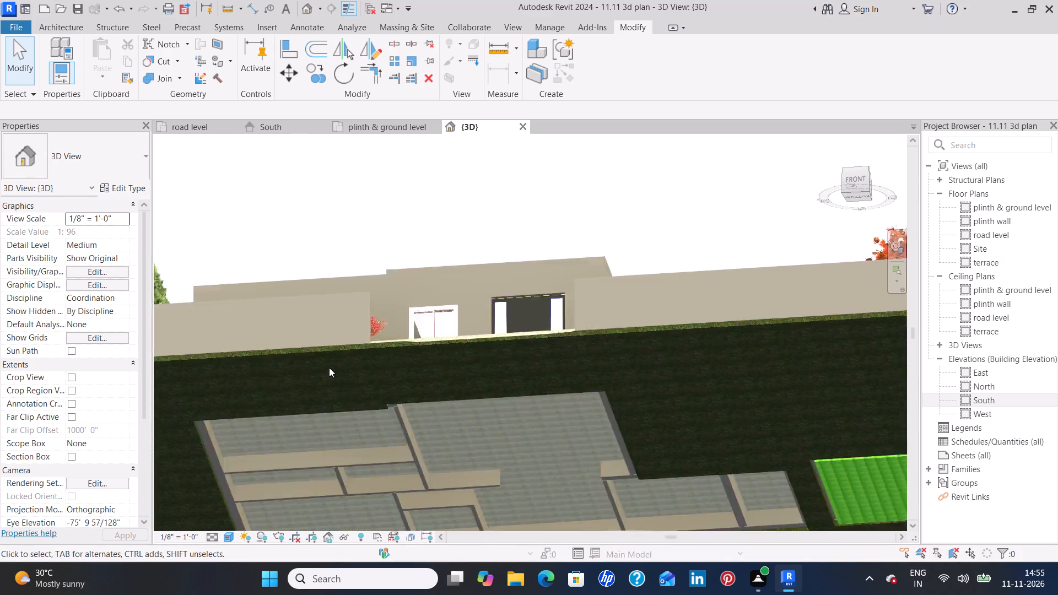
scroll(358, 393, down, 5)
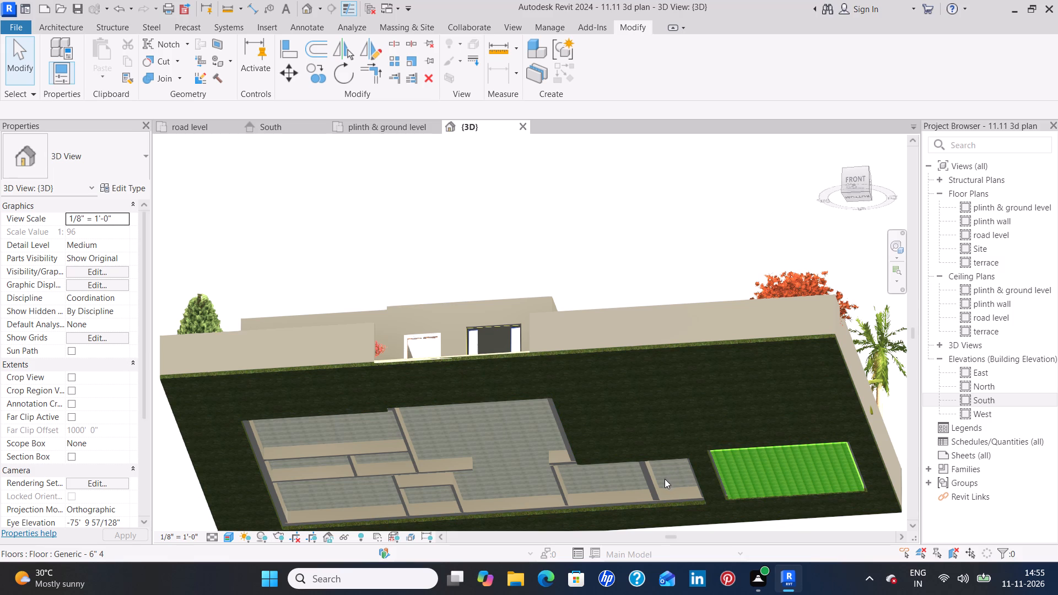
middle_drag(713, 328, 693, 485)
shift+middle_drag(641, 379, 633, 412)
scroll(442, 272, up, 4)
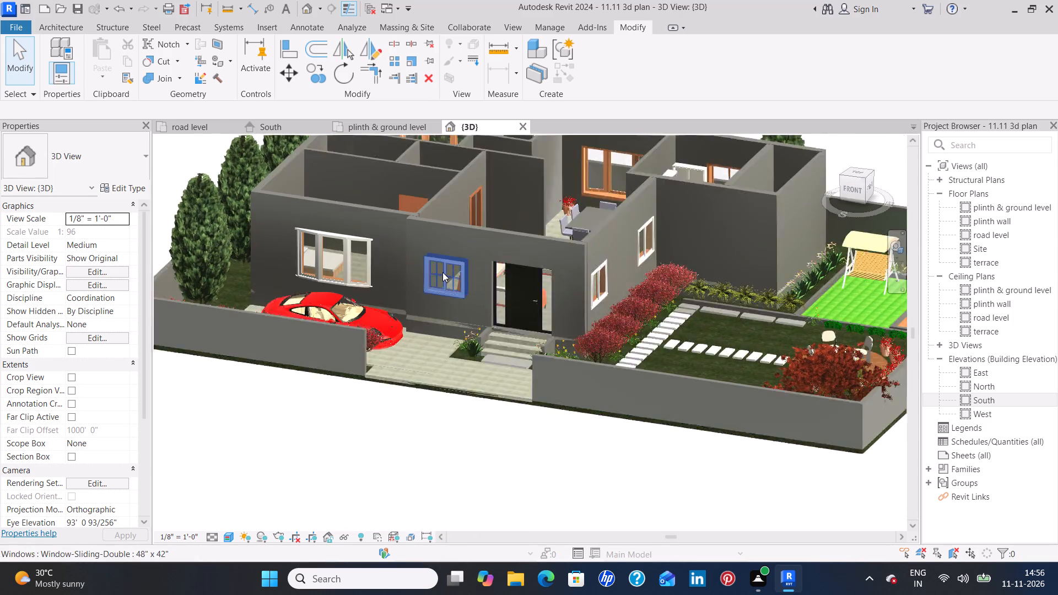
middle_drag(488, 328, 483, 321)
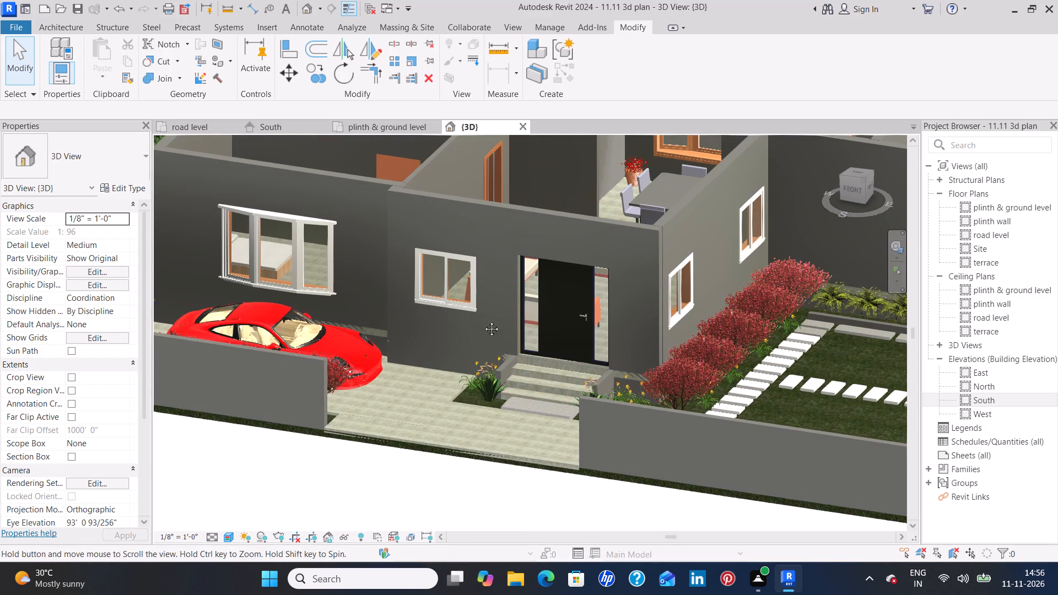
middle_drag(483, 321, 441, 295)
shift+middle_drag(835, 326, 815, 358)
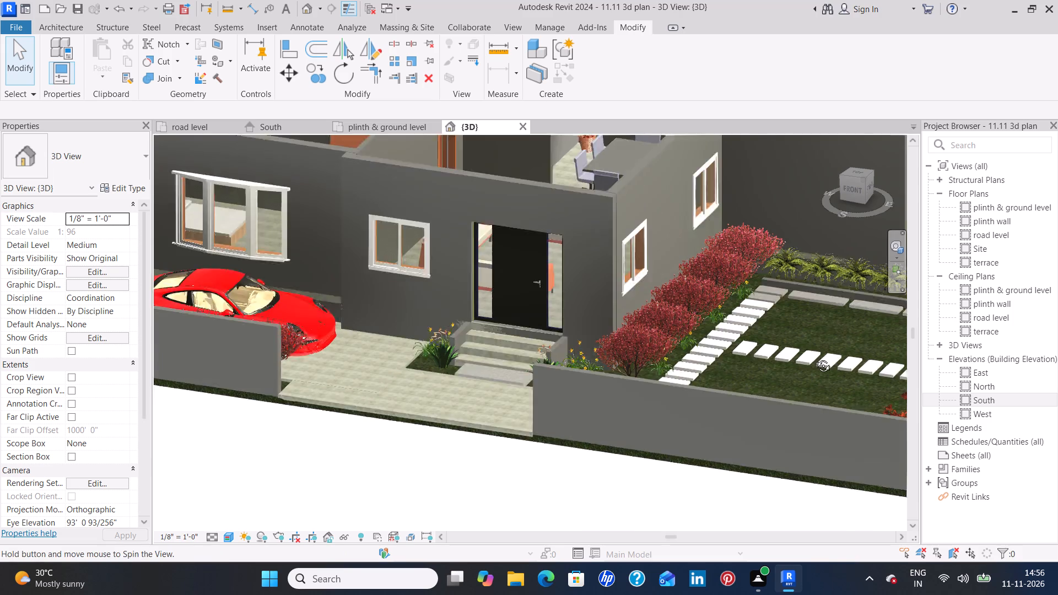
shift+middle_drag(815, 358, 851, 420)
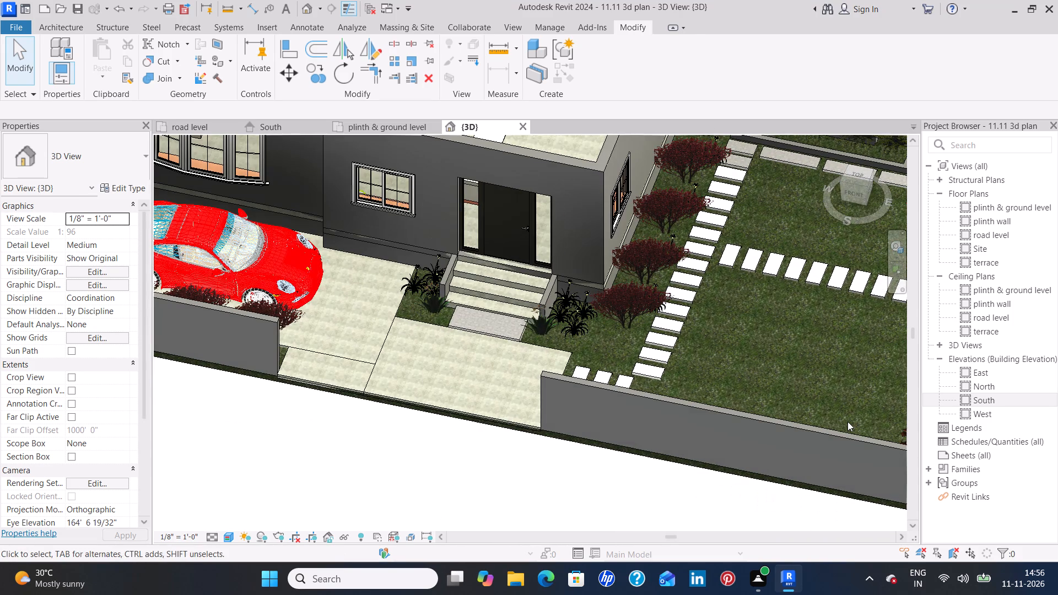
Start a new floor boundary sketch over the house in the plinth & ground level plan.
click(404, 128)
scroll(671, 286, down, 3)
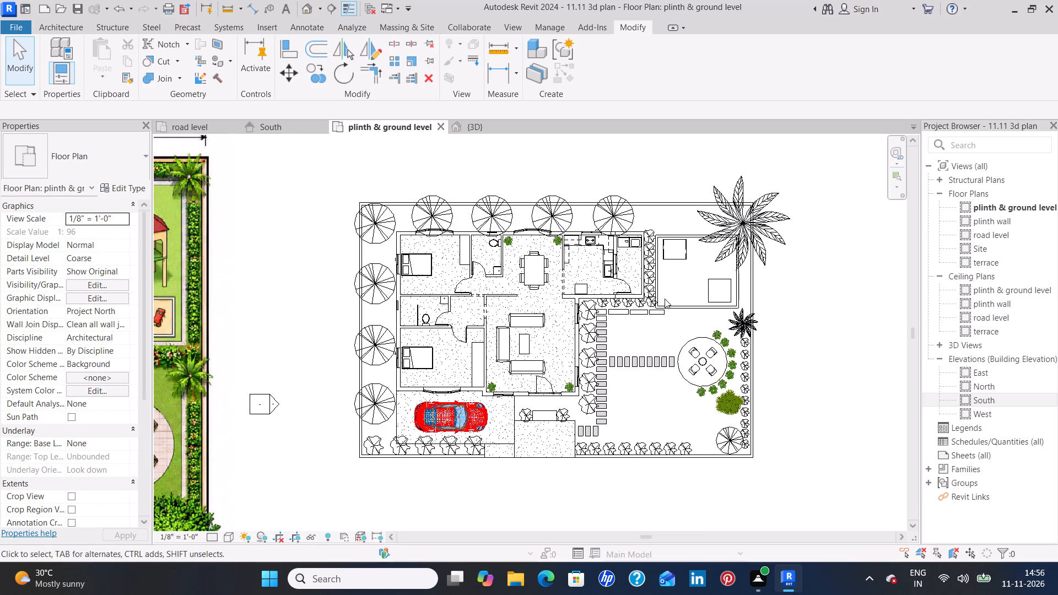
scroll(661, 301, up, 5)
middle_drag(573, 275, 641, 253)
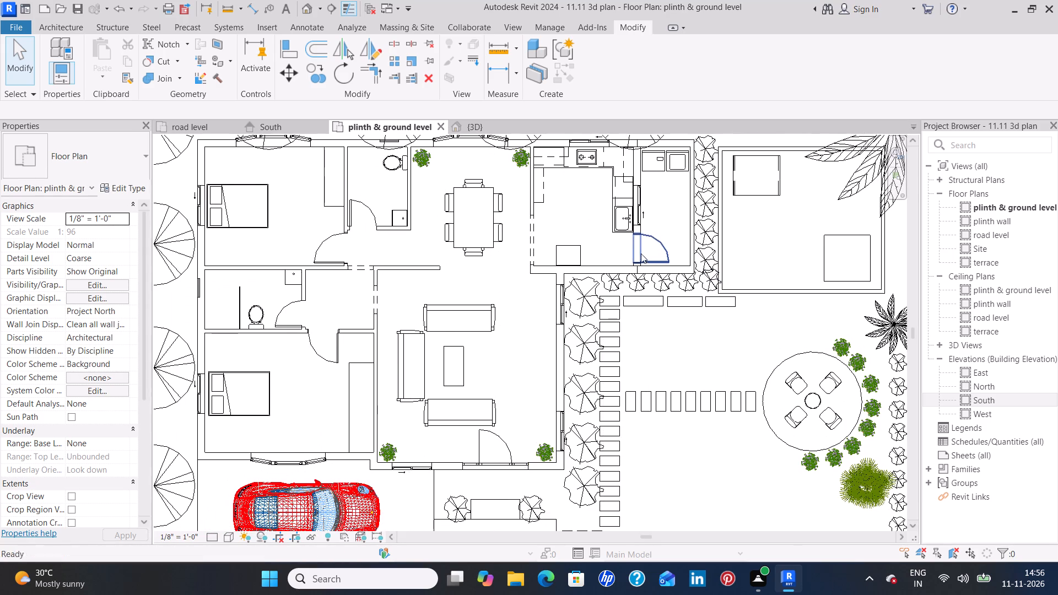
middle_drag(489, 296, 494, 311)
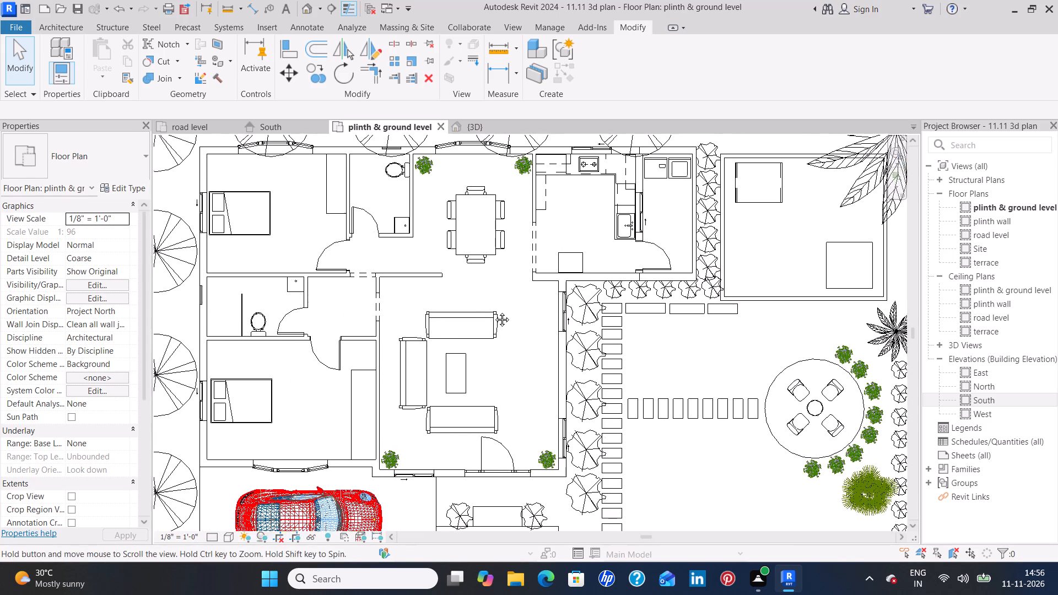
middle_drag(494, 311, 508, 359)
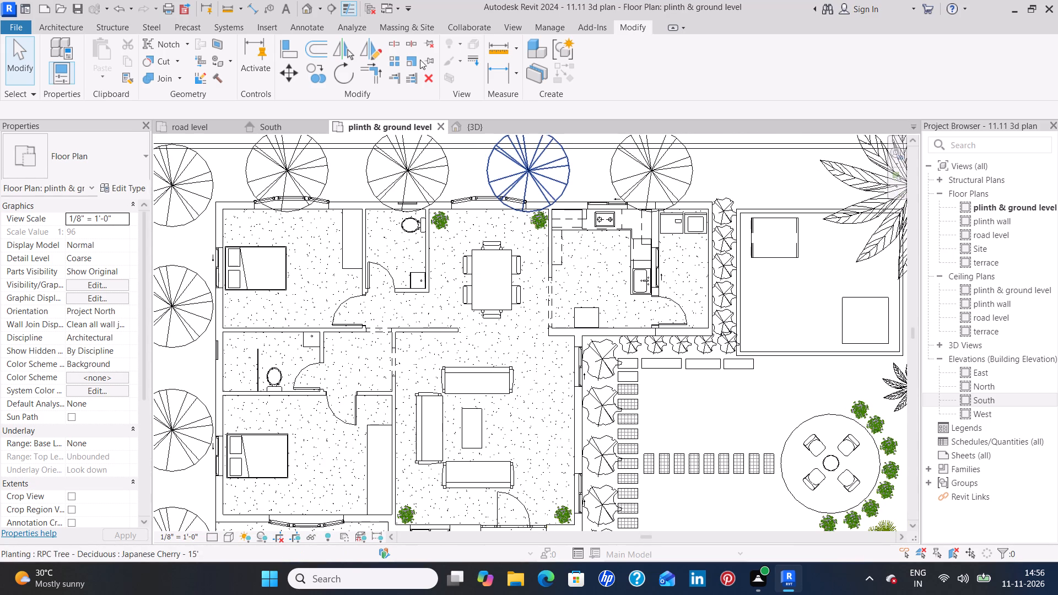
click(73, 29)
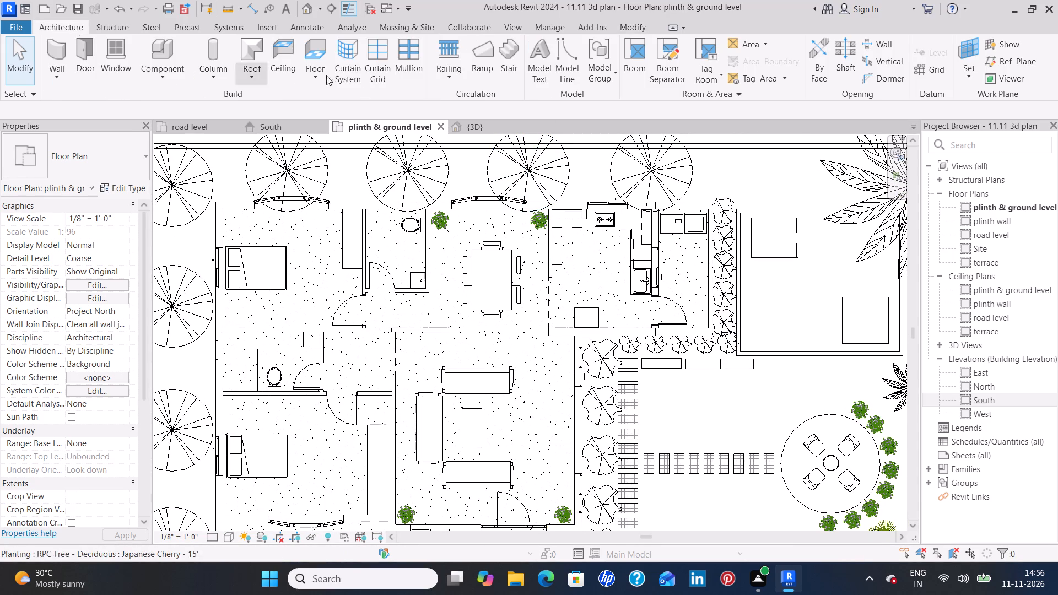
click(317, 53)
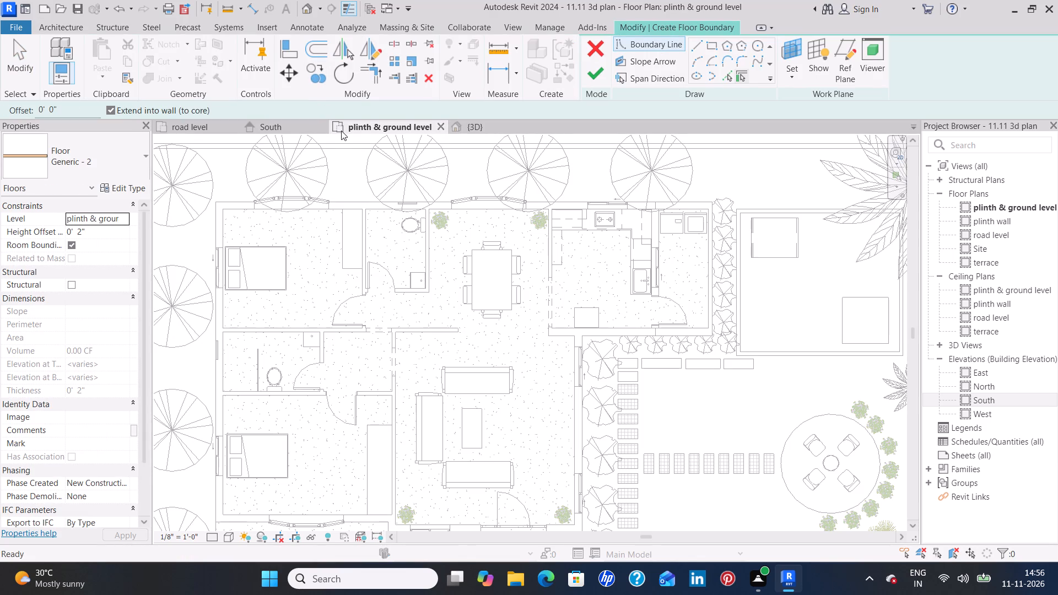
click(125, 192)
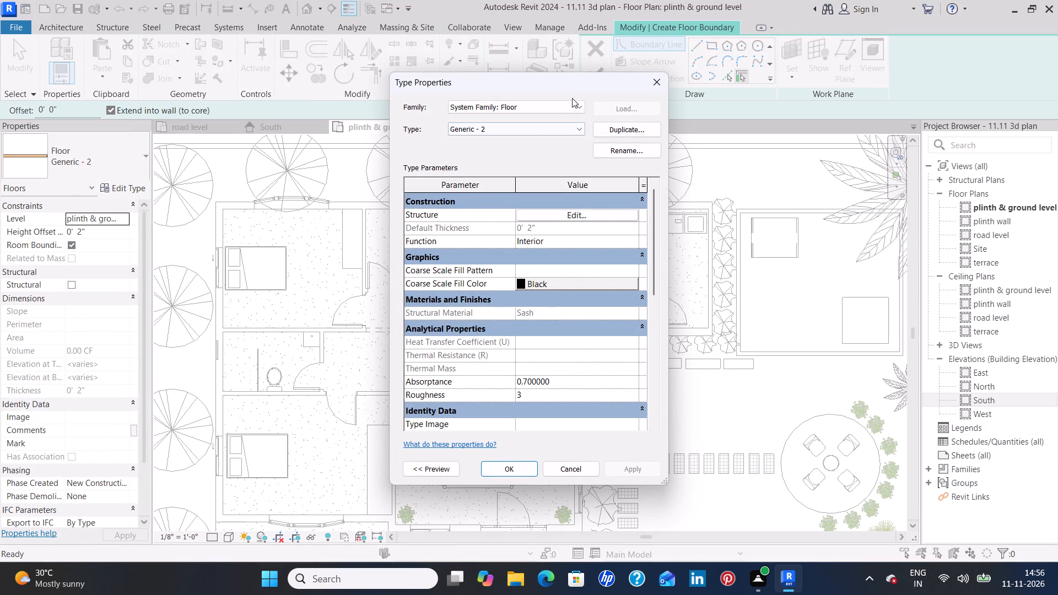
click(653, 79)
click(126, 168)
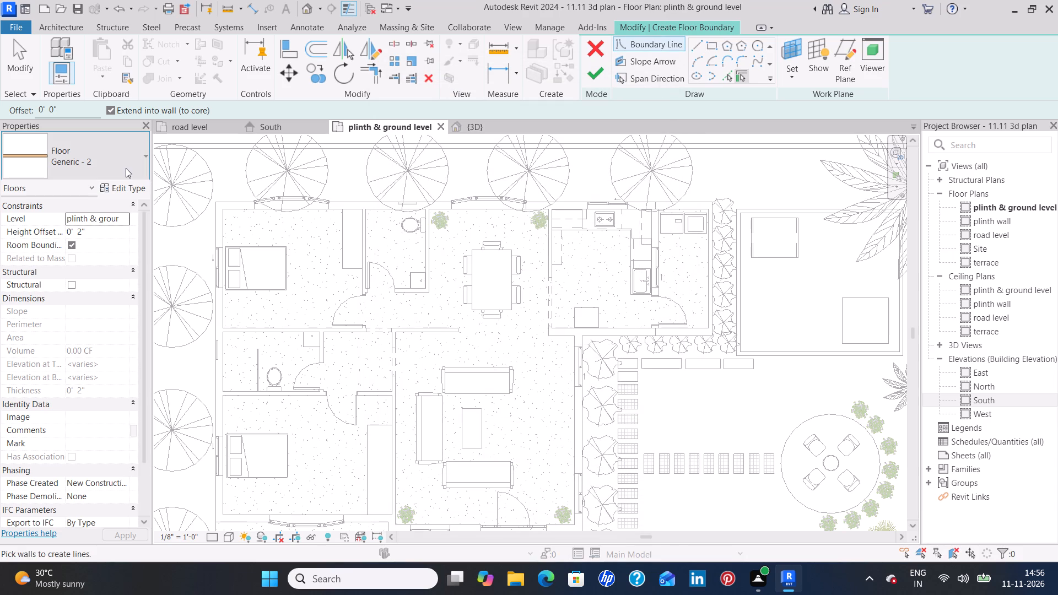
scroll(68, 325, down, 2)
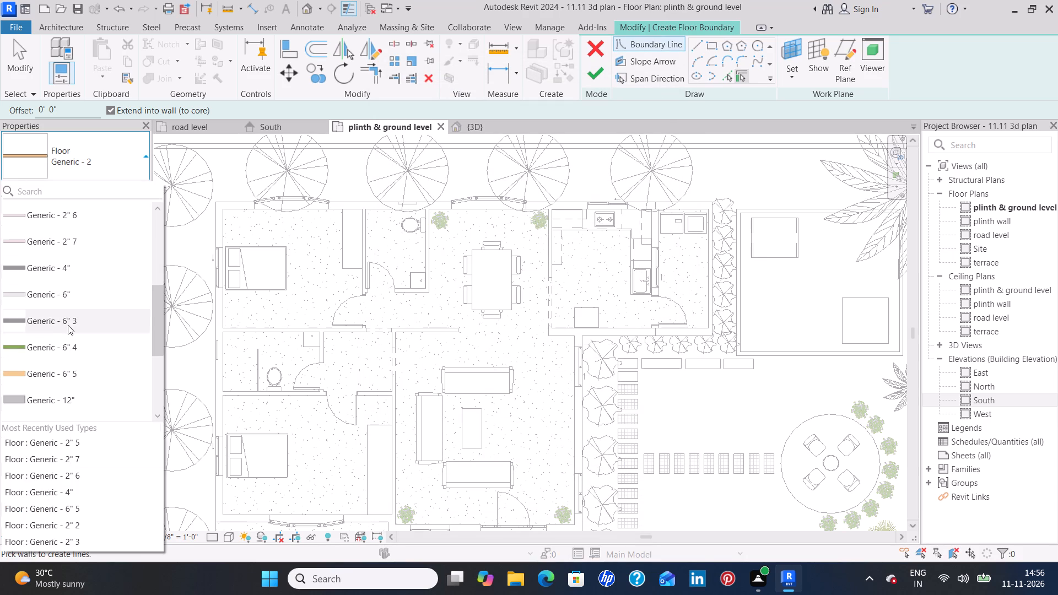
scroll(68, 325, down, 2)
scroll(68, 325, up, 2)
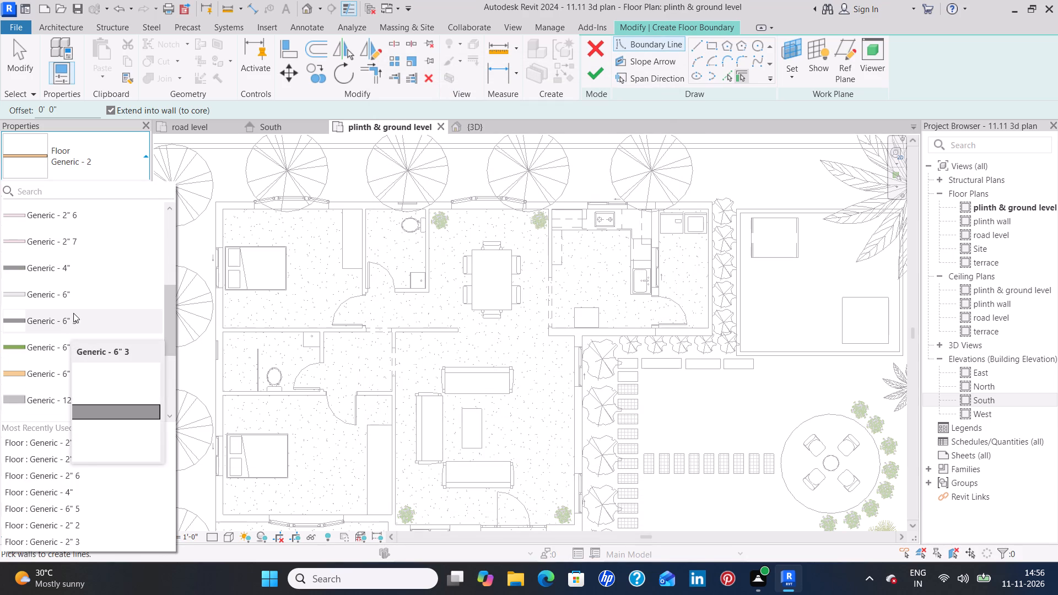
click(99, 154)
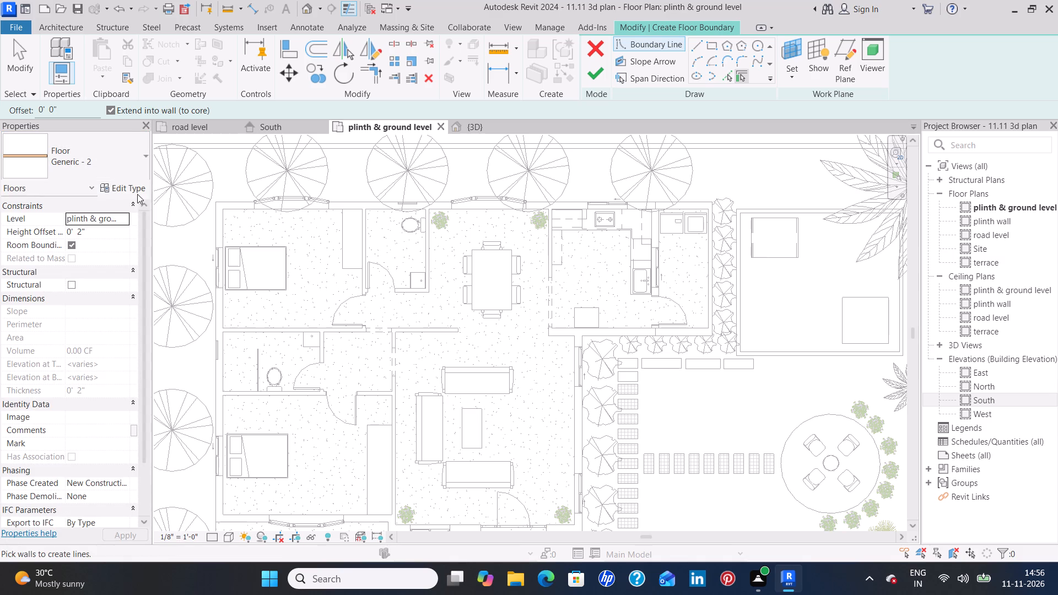
Duplicate the Generic - 2 floor type as Generic - 3.
click(126, 185)
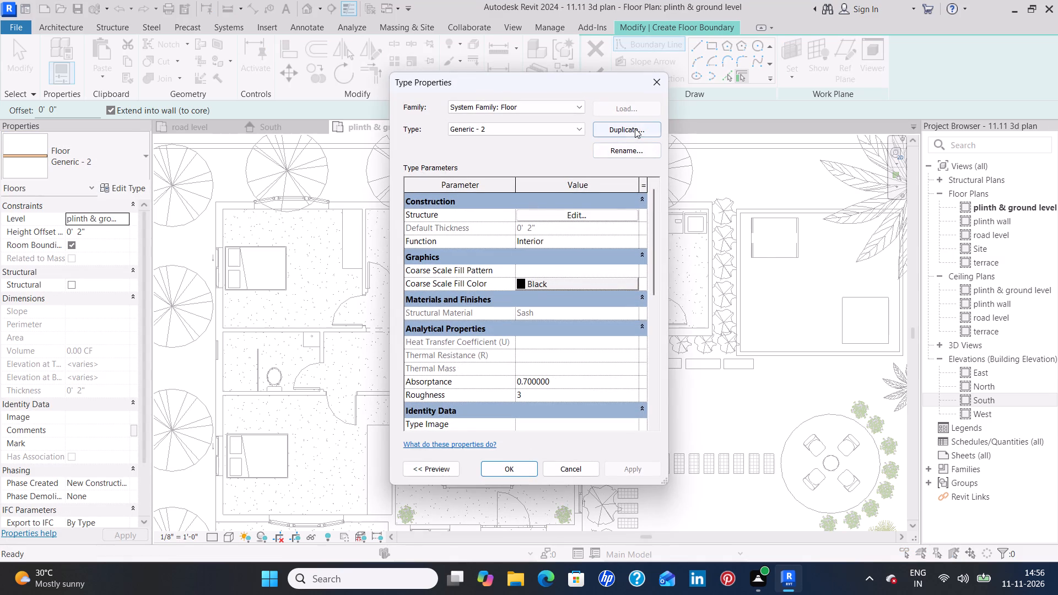
click(636, 126)
click(535, 275)
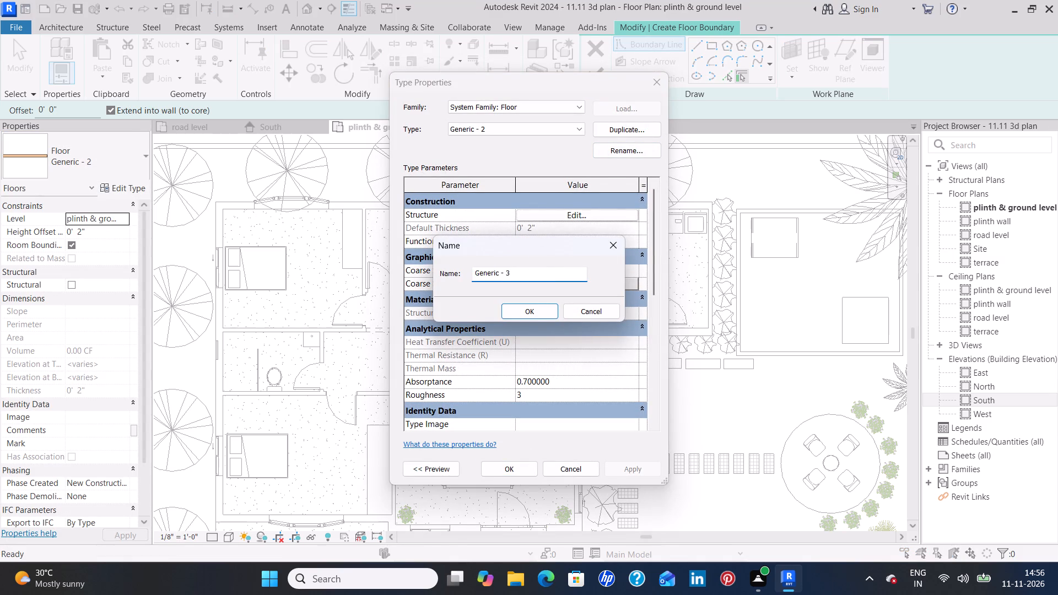
key(BackSpace)
key(3)
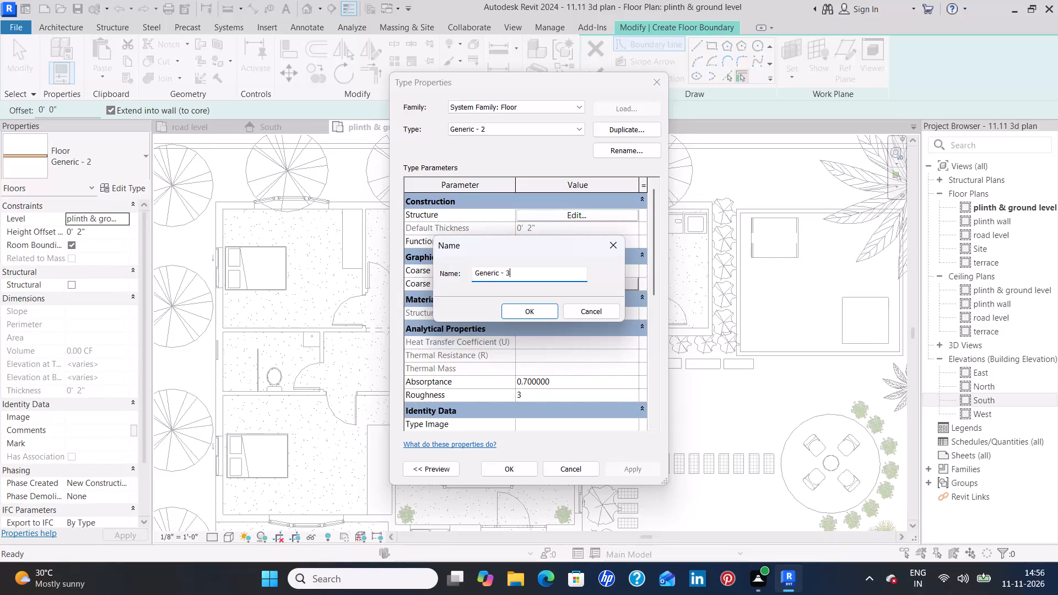
click(542, 312)
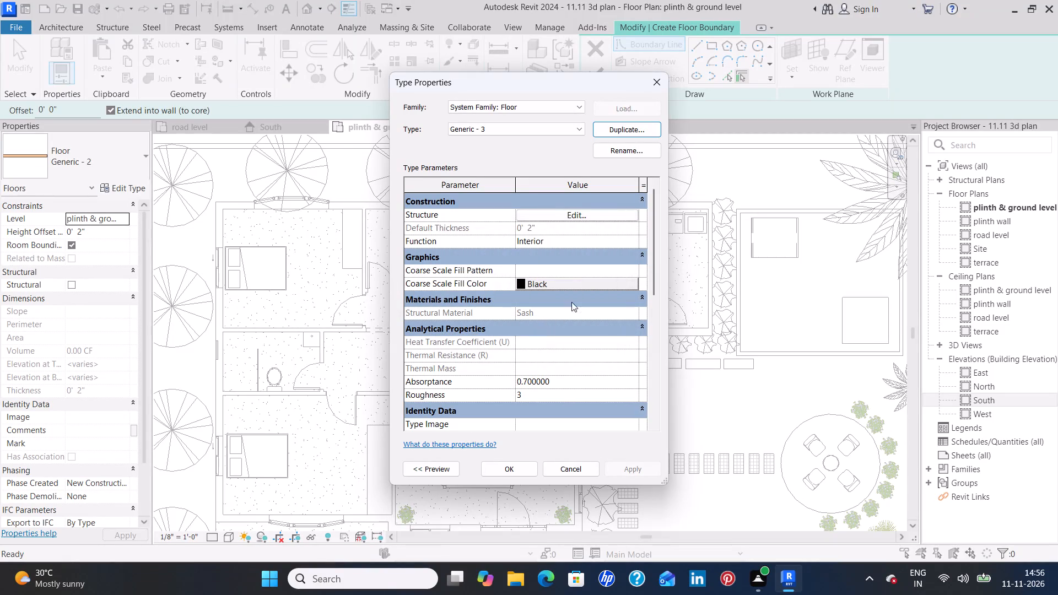
Set the thickness of the structure layer in the Generic - 3 floor assembly to 6".
click(601, 218)
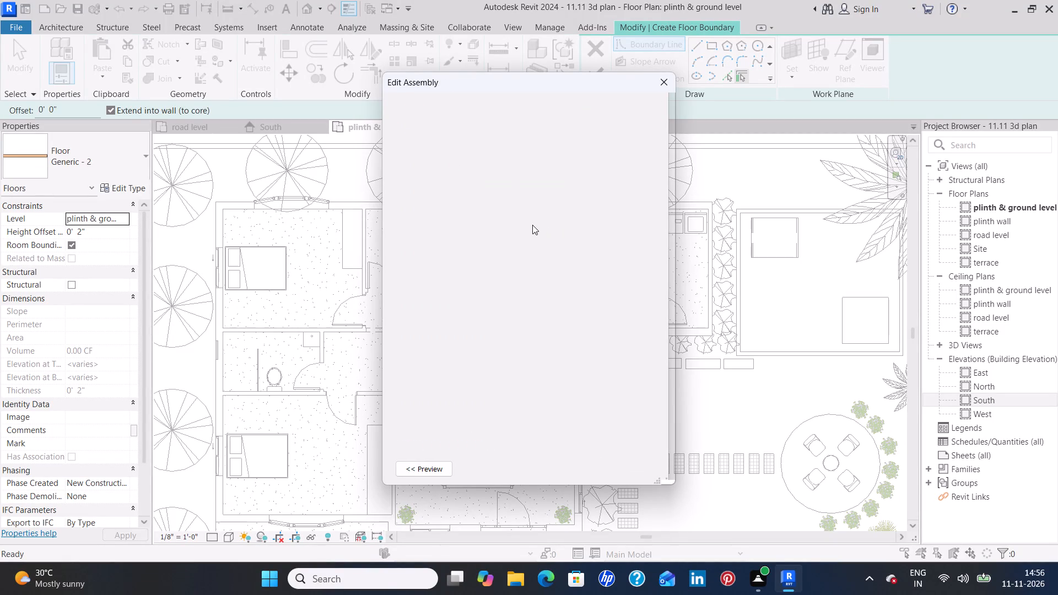
click(532, 225)
key(BackSpace)
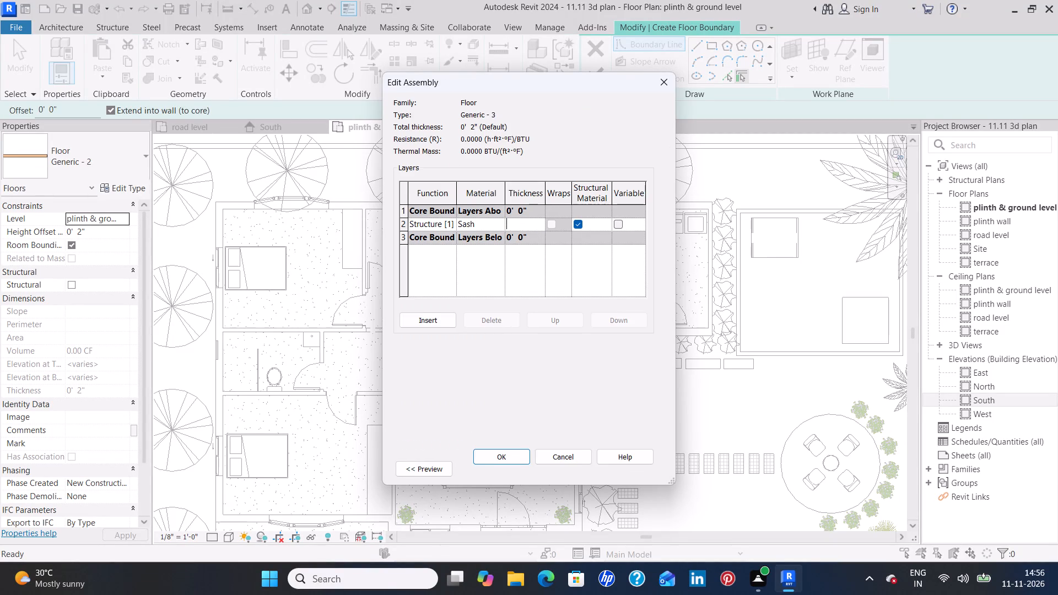
key(3)
key(Return)
key(BackSpace)
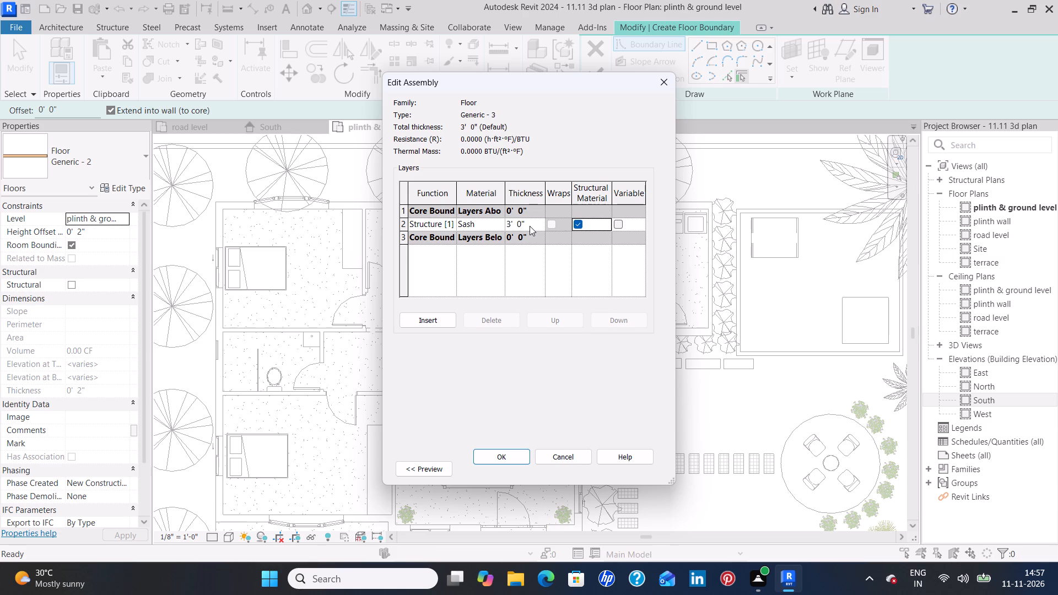
key(BackSpace)
key(BackSpace)
click(530, 226)
key(BackSpace)
key(BackSpace)
key(BackSpace)
key(BackSpace)
key(BackSpace)
key(BackSpace)
key(6)
key(shift+quotedbl)
Search the materials for "cas", assign Concrete, Cast-in-Place gray to the Generic - 3 structure layer, and accept the assembly.
click(500, 223)
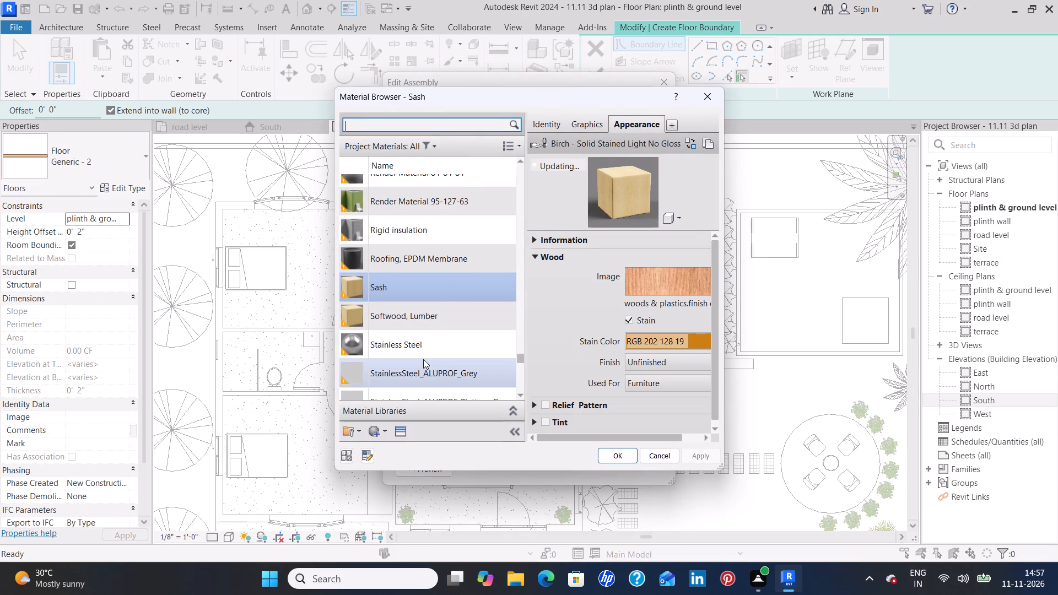
scroll(431, 338, up, 5)
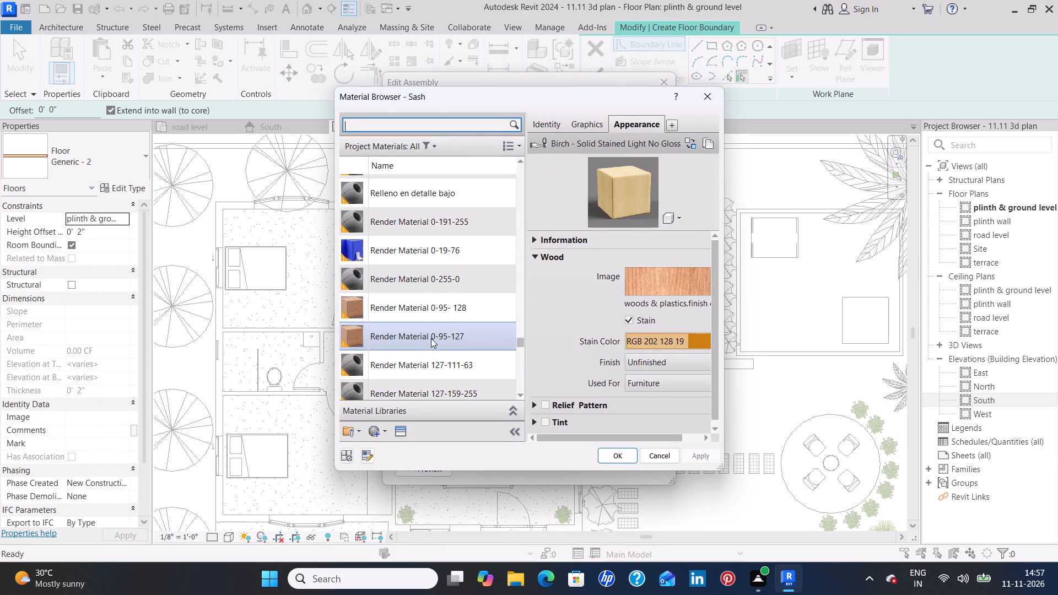
scroll(431, 338, up, 4)
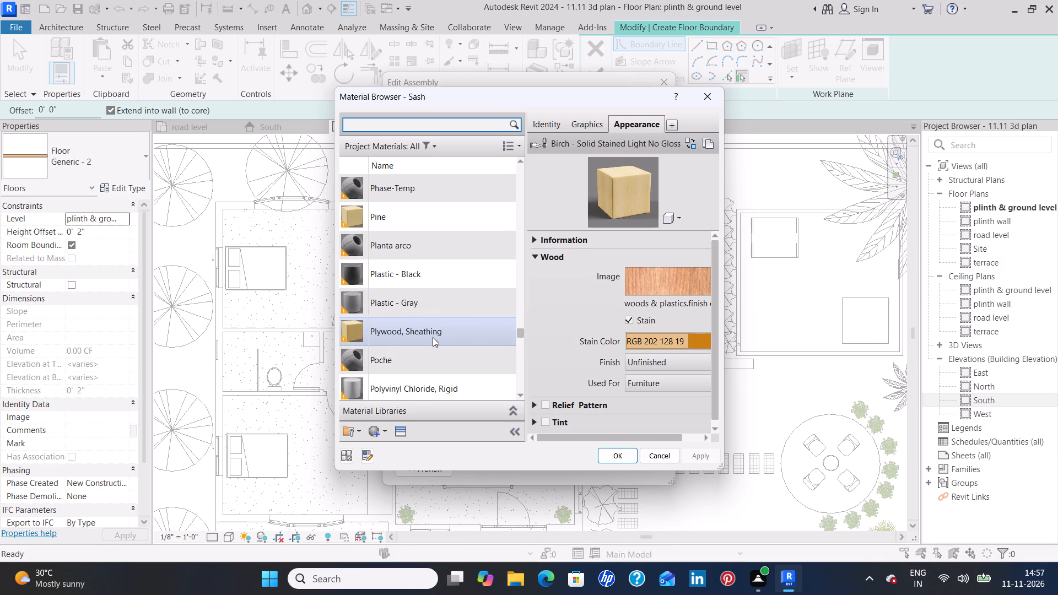
scroll(433, 337, up, 2)
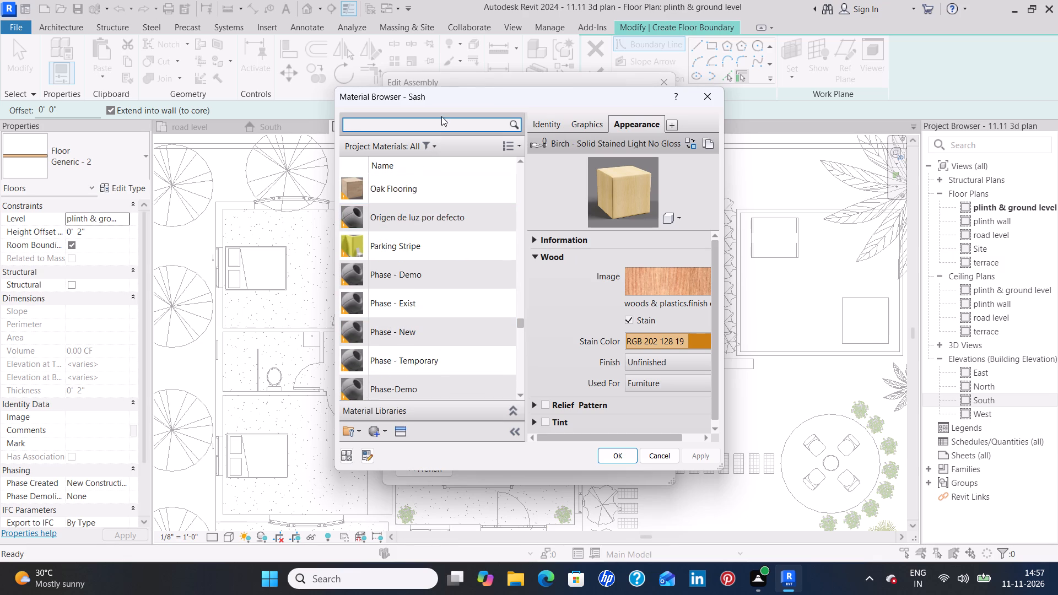
click(444, 123)
text(cas)
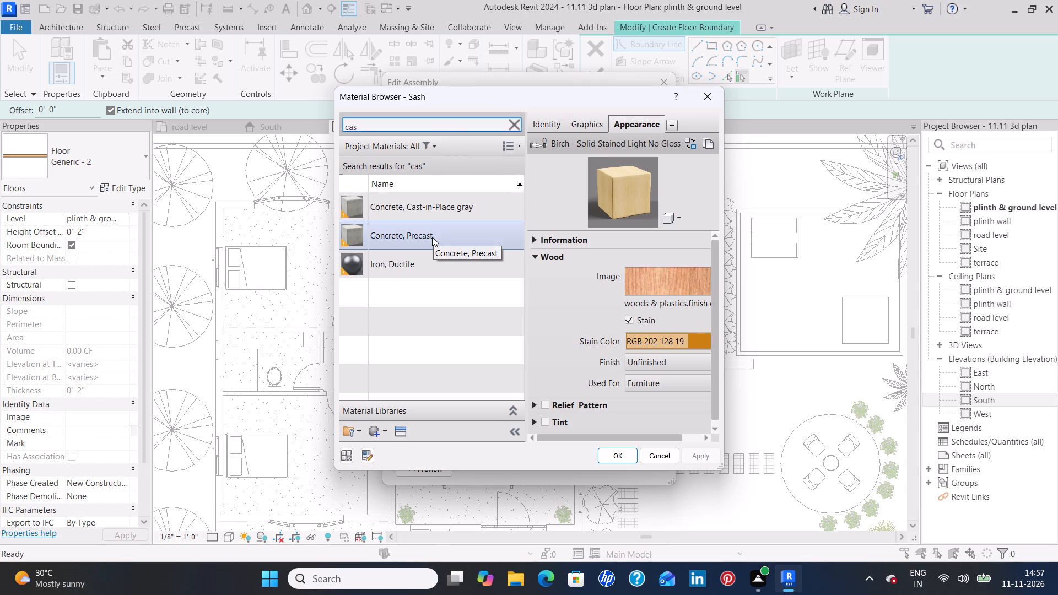
click(461, 210)
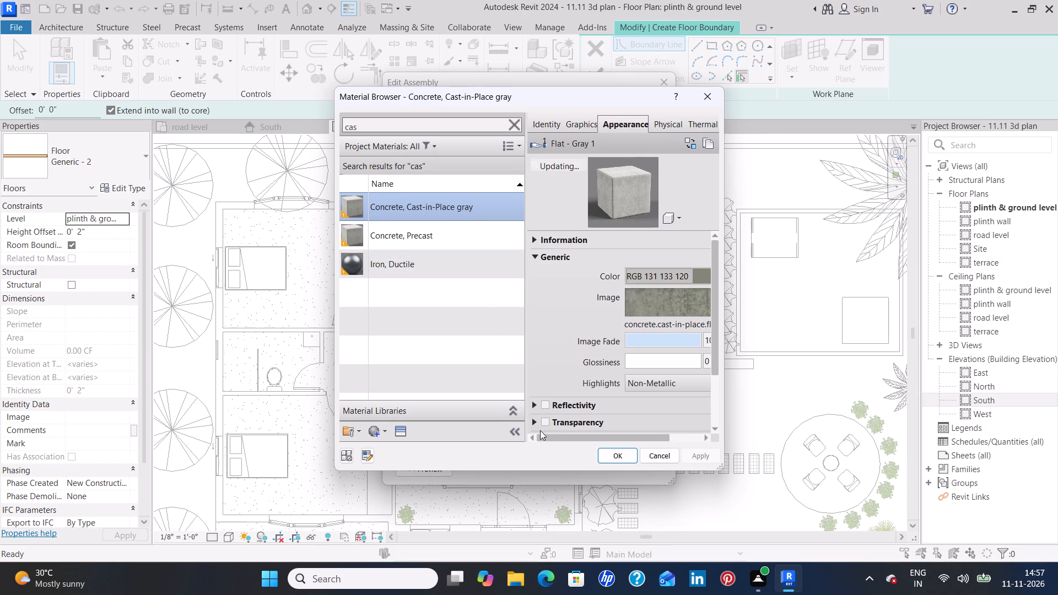
click(616, 450)
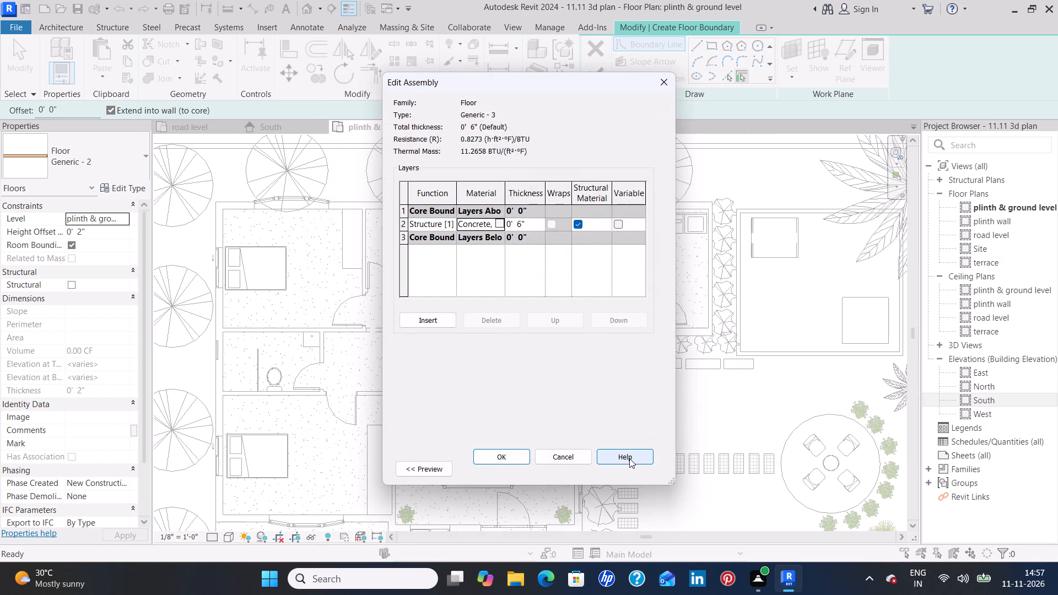
click(515, 457)
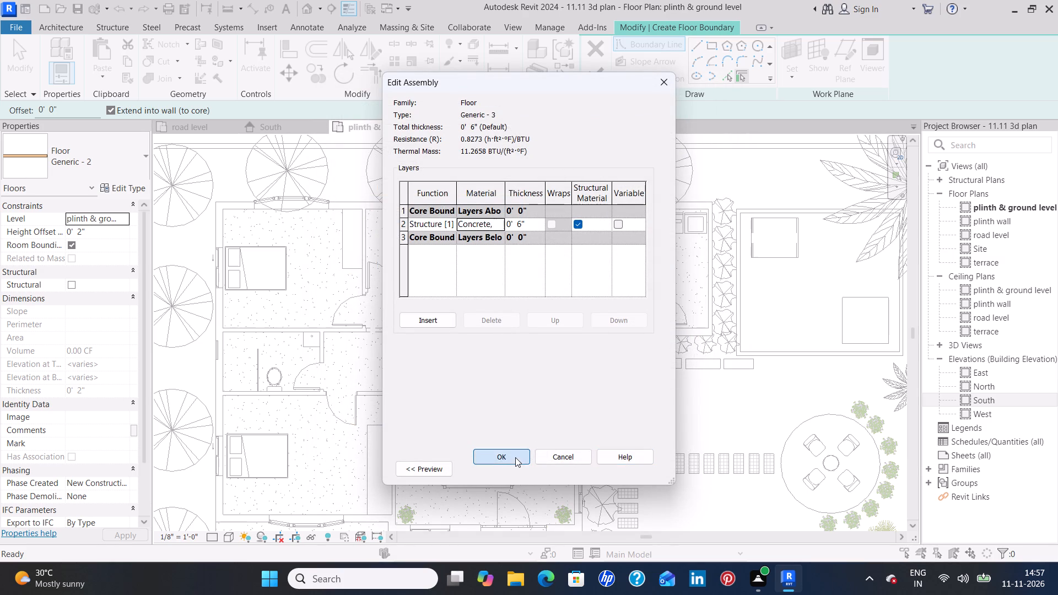
click(646, 465)
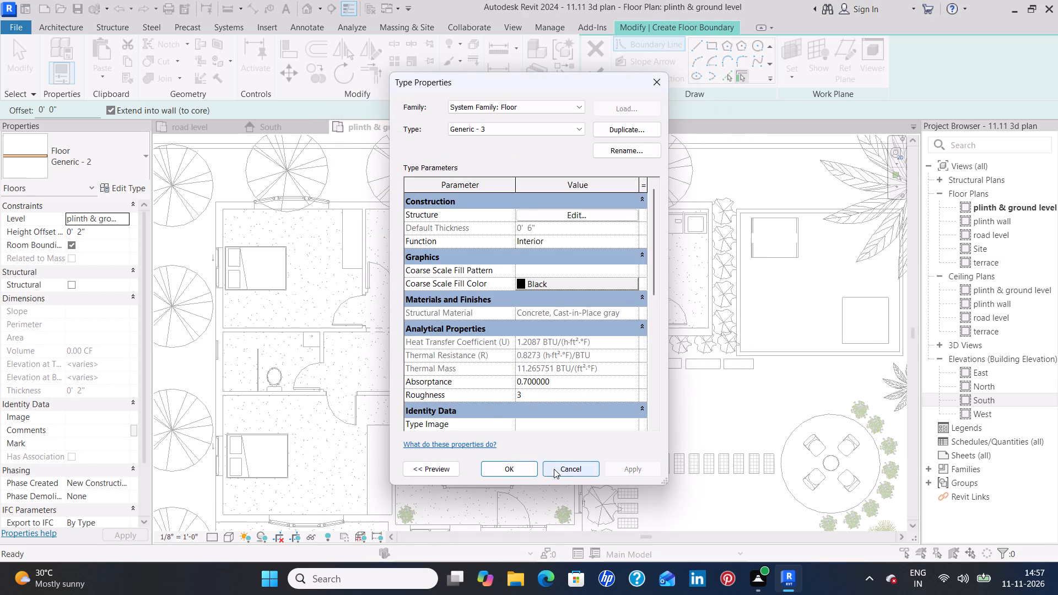
Accept the Generic - 3 type properties for the new floor.
click(513, 467)
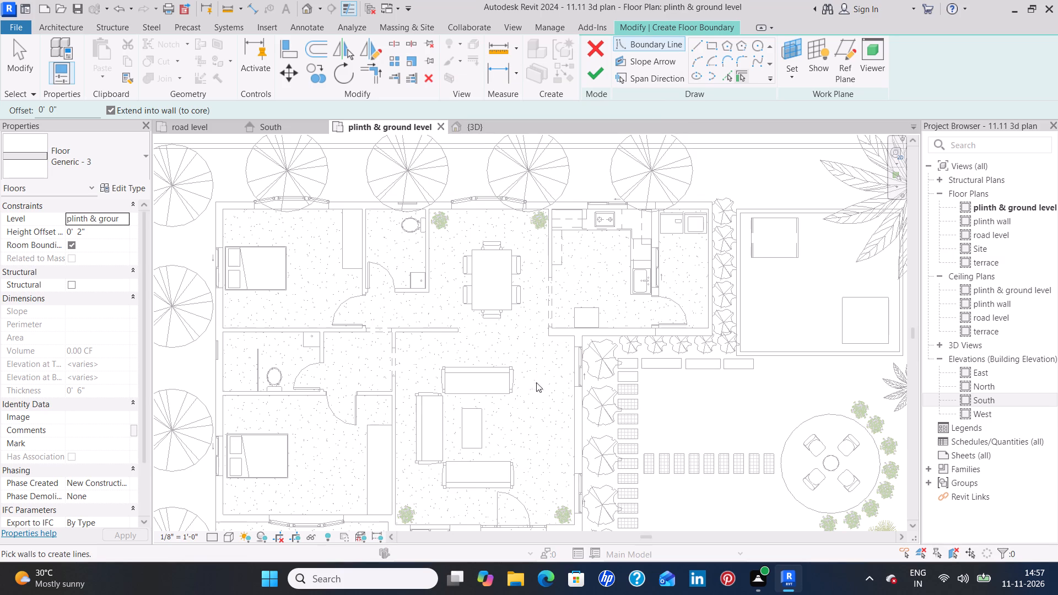
Sketch the first floor boundary line along the house's north outer wall face and trim its end to the northeast wall corner.
click(692, 46)
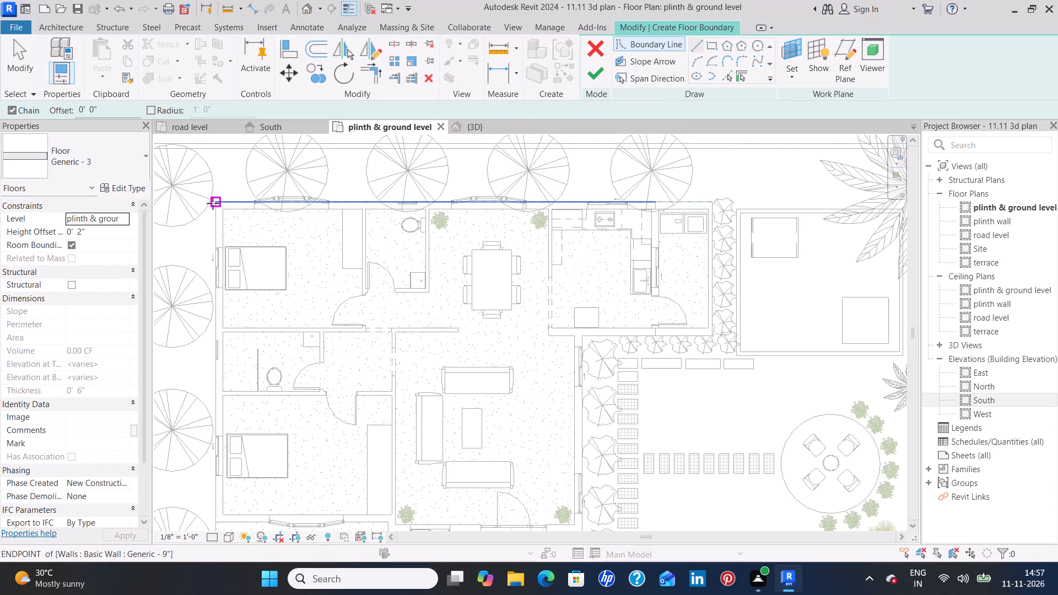
click(212, 203)
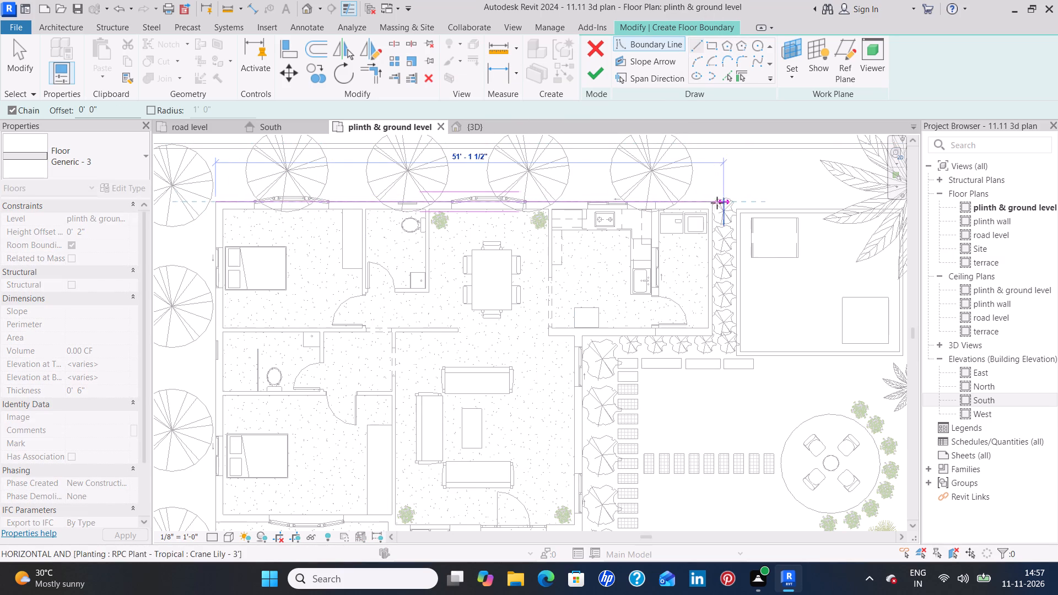
click(713, 204)
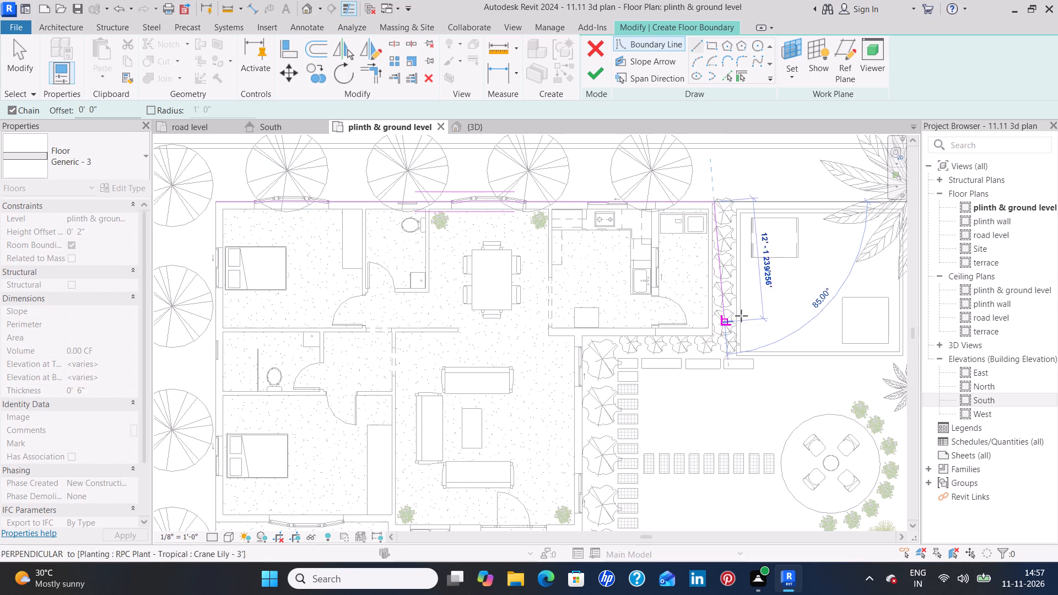
key(Escape)
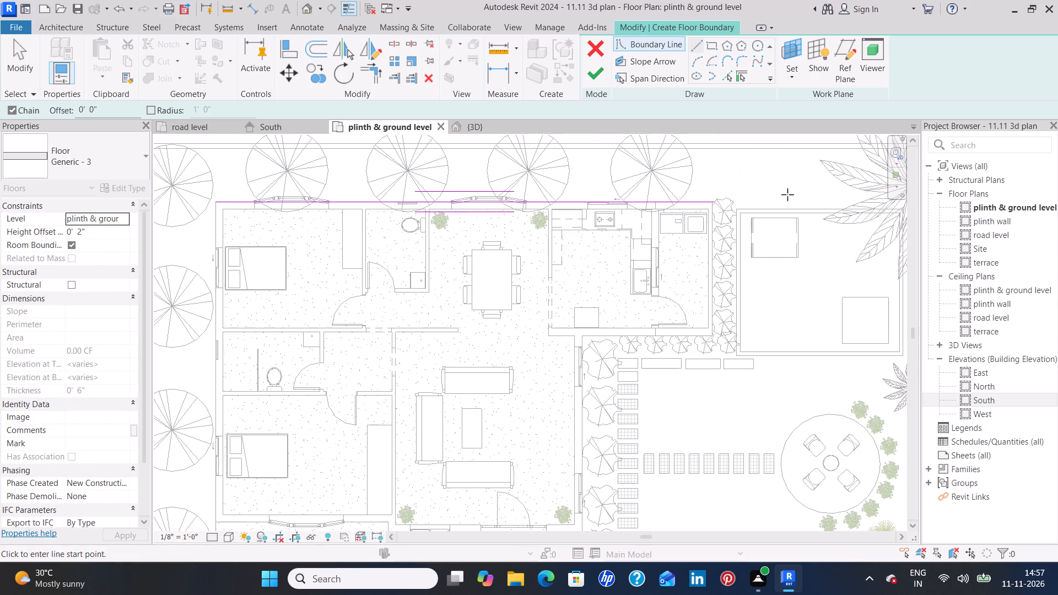
scroll(711, 193, up, 9)
key(Escape)
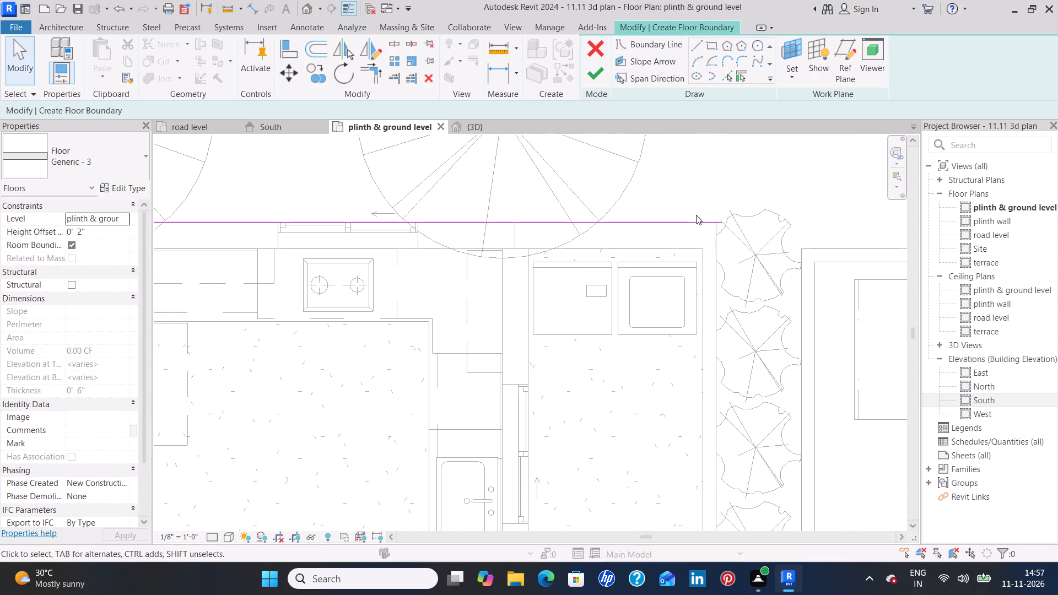
click(694, 221)
scroll(723, 220, up, 8)
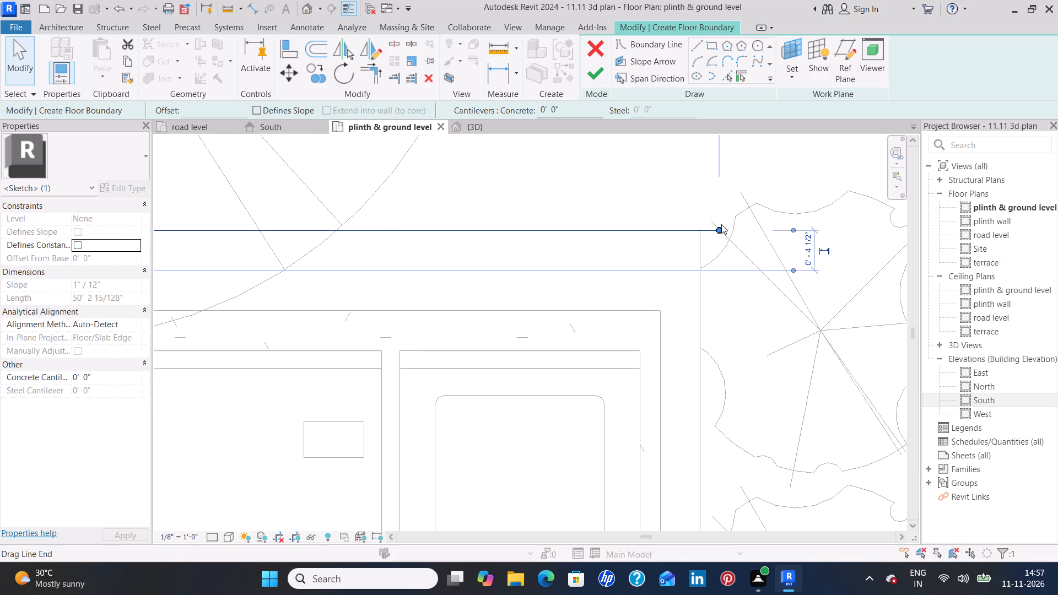
drag(720, 229, 700, 232)
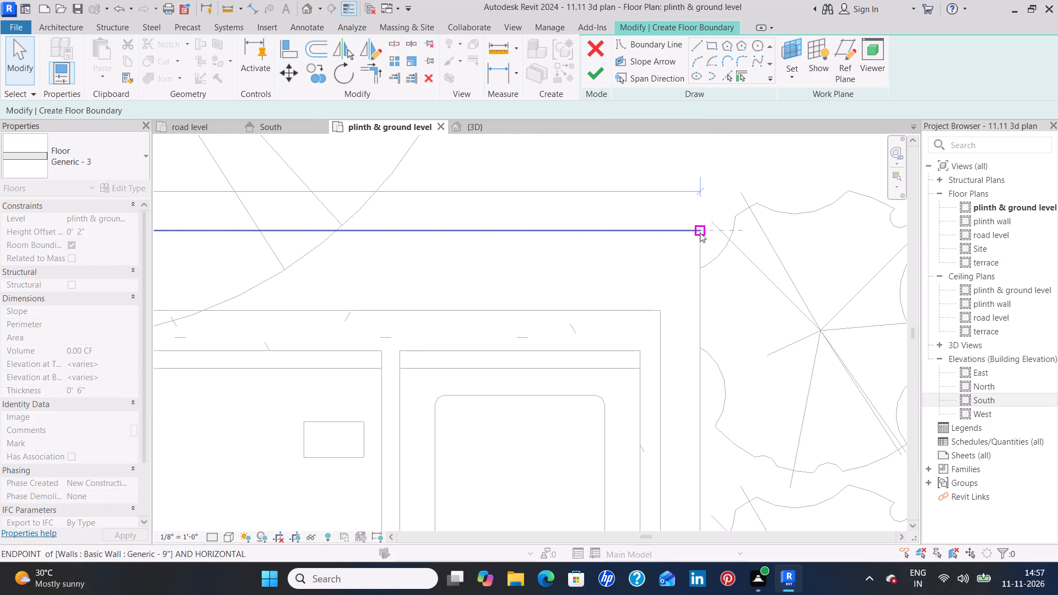
click(631, 193)
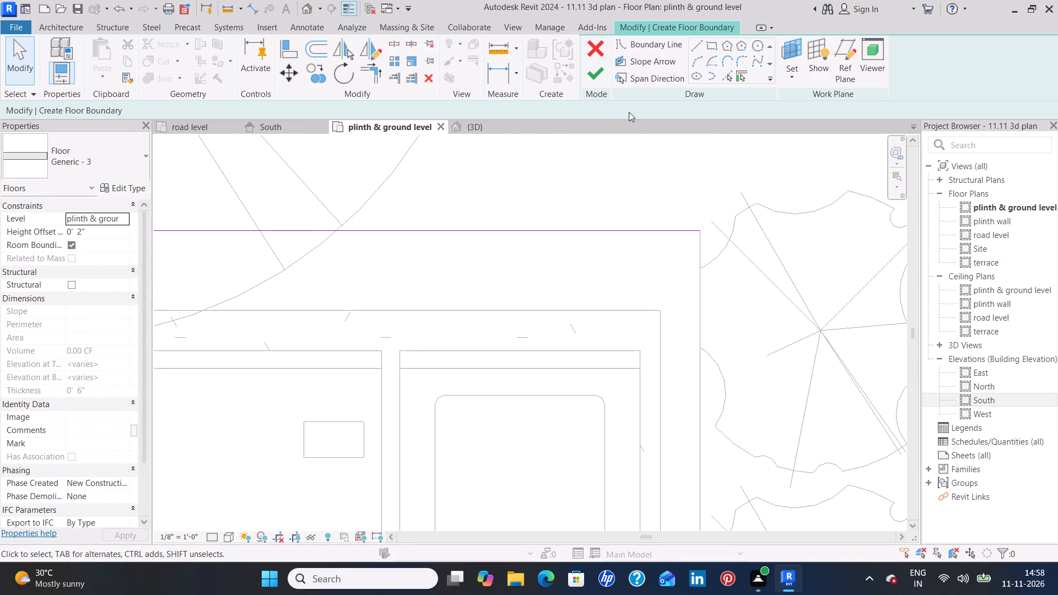
Continue the boundary down the outer east wall beside the kitchen and 13' 1 1/2" west to the inner corner at the living room.
click(702, 41)
click(699, 47)
click(702, 234)
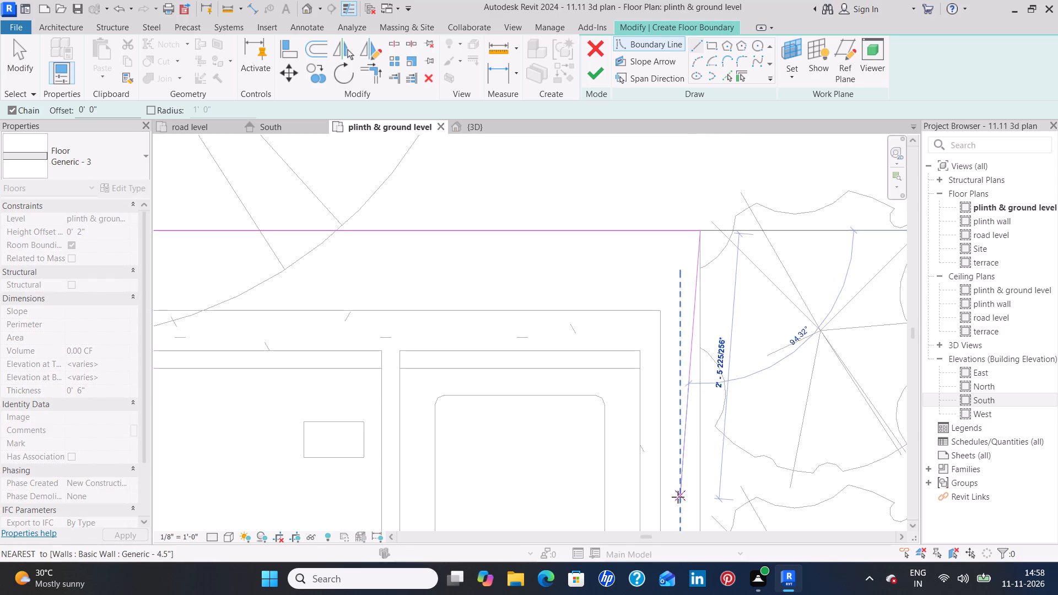
middle_drag(700, 487, 722, 170)
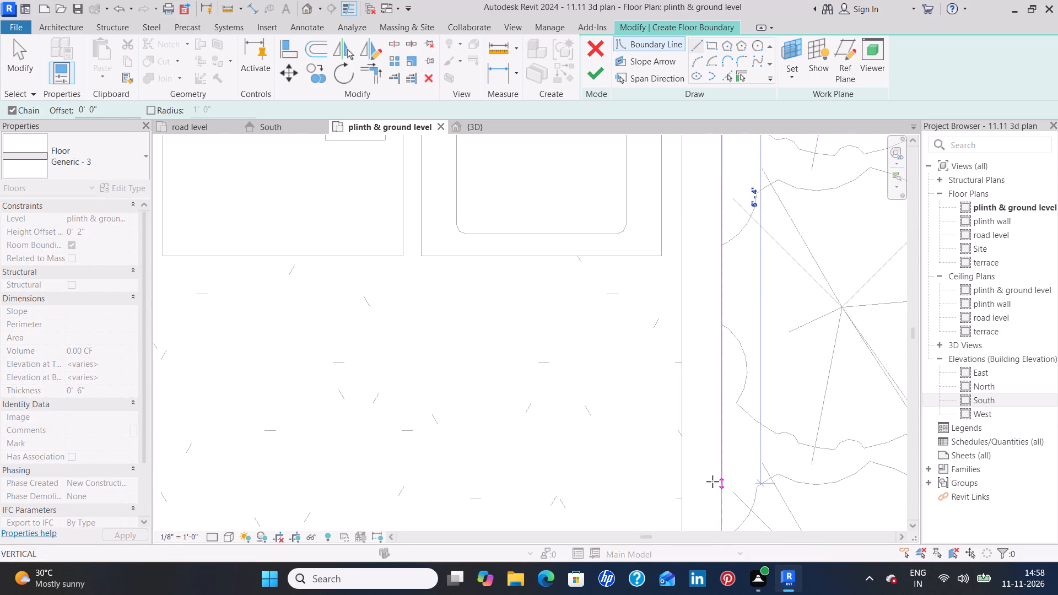
middle_drag(712, 482, 738, 288)
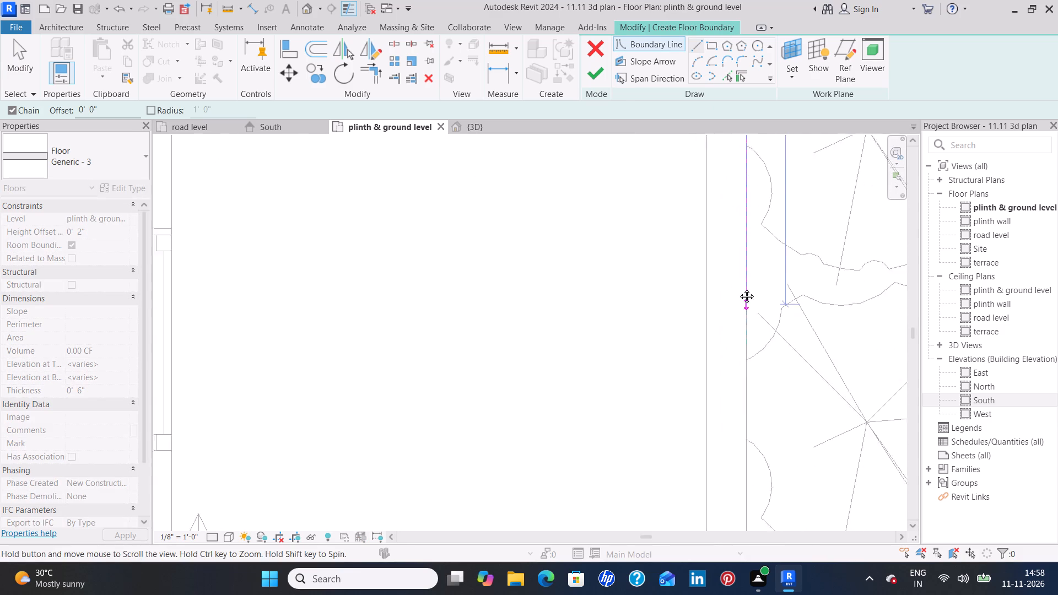
middle_drag(738, 288, 739, 282)
middle_drag(765, 453, 753, 225)
scroll(753, 232, down, 4)
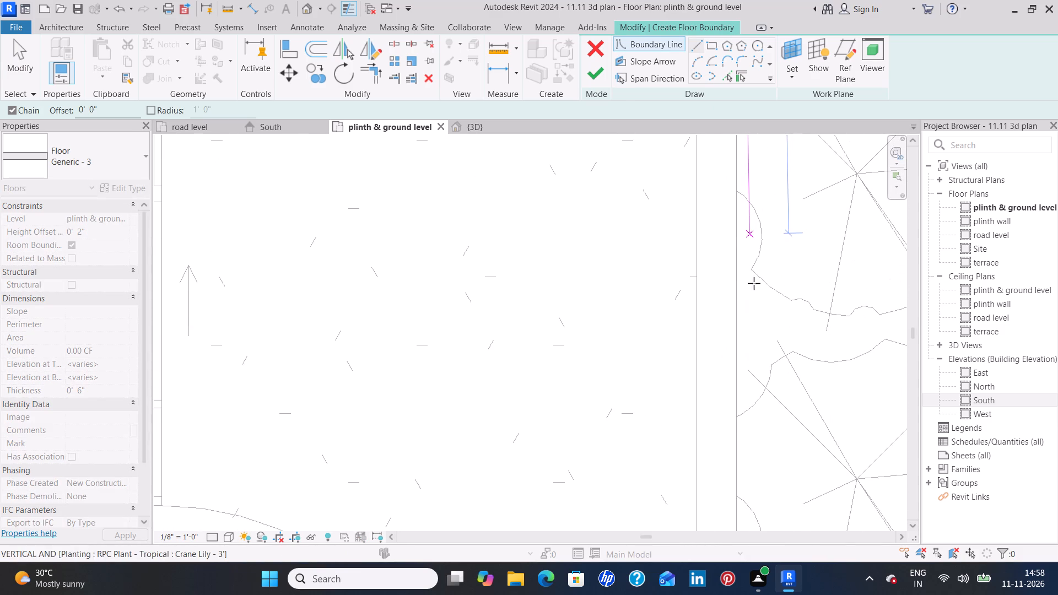
middle_drag(739, 425, 738, 258)
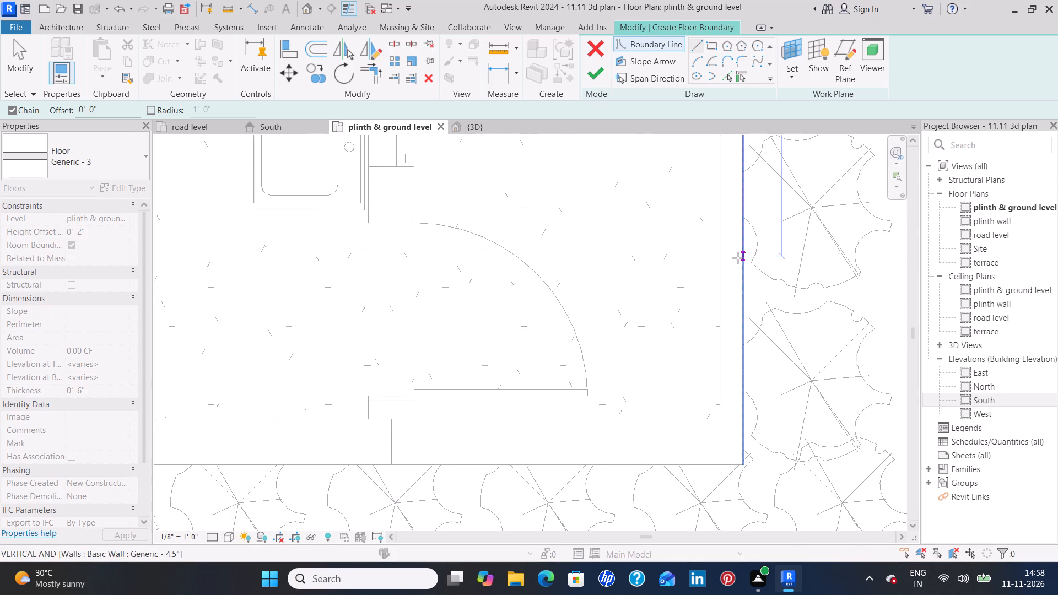
scroll(738, 258, down, 4)
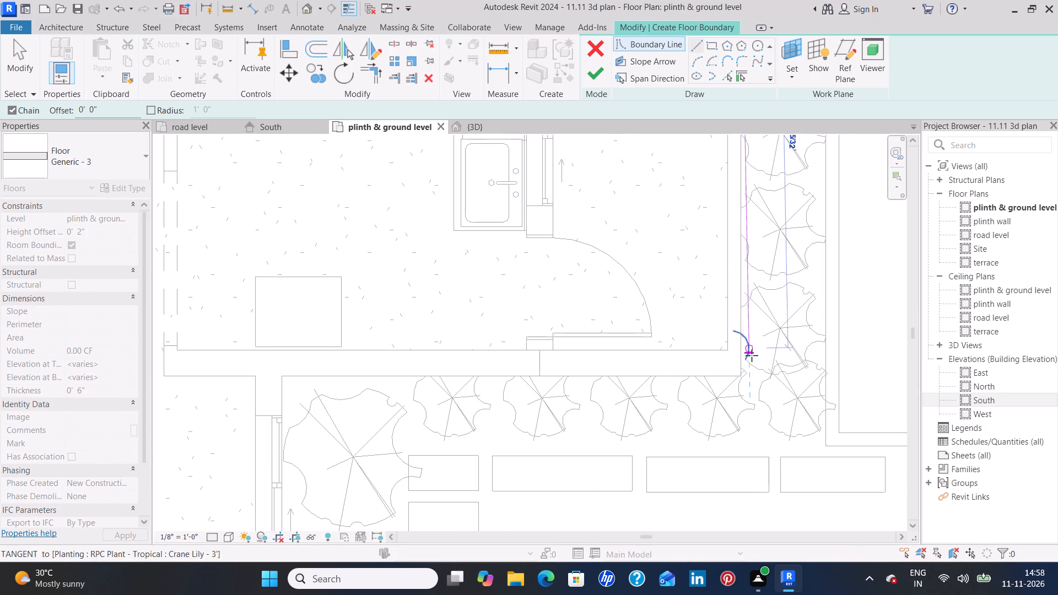
click(742, 375)
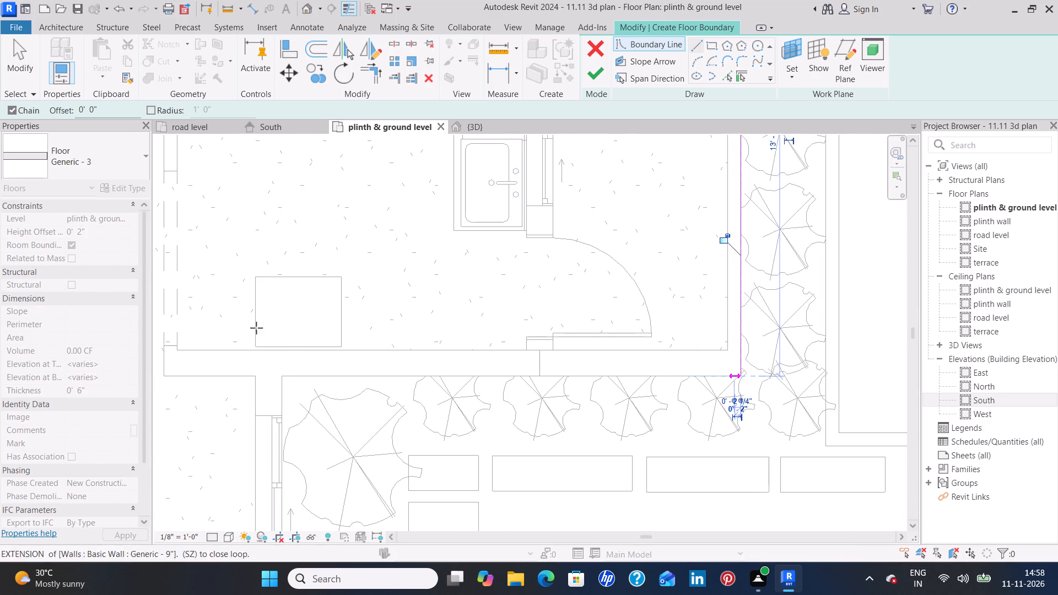
click(284, 376)
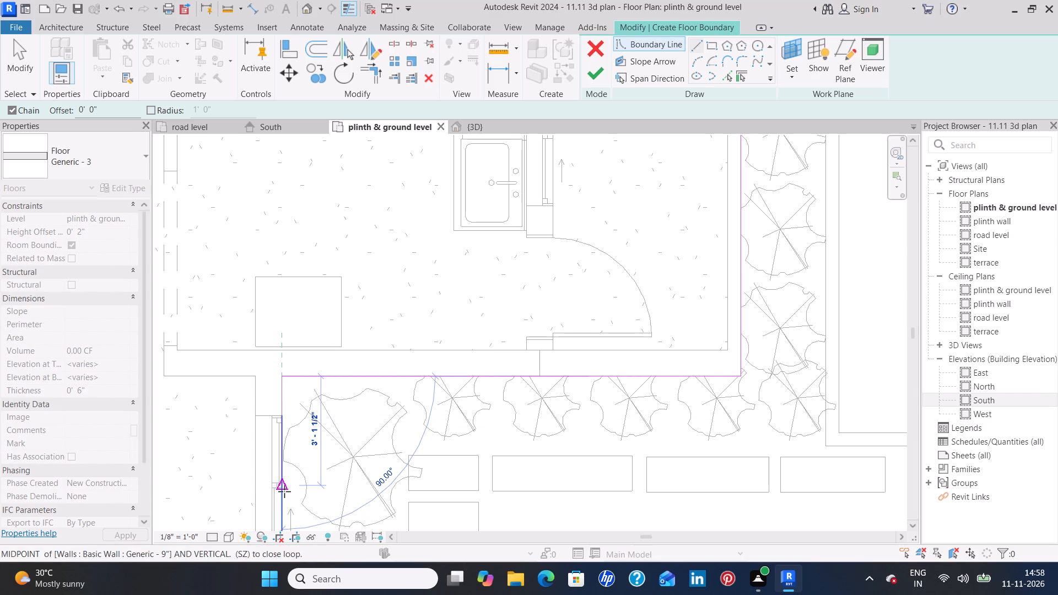
Continue the boundary along the living room's east and south outer walls, including the 1' jog up to the southwest bedroom's wall line.
middle_drag(284, 491, 374, 194)
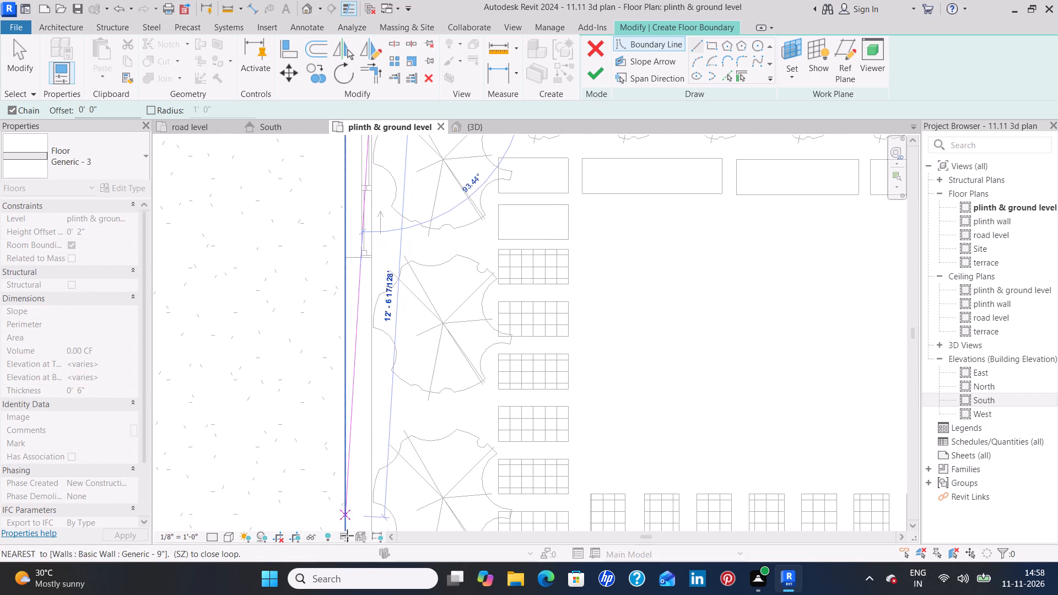
middle_drag(380, 457, 409, 271)
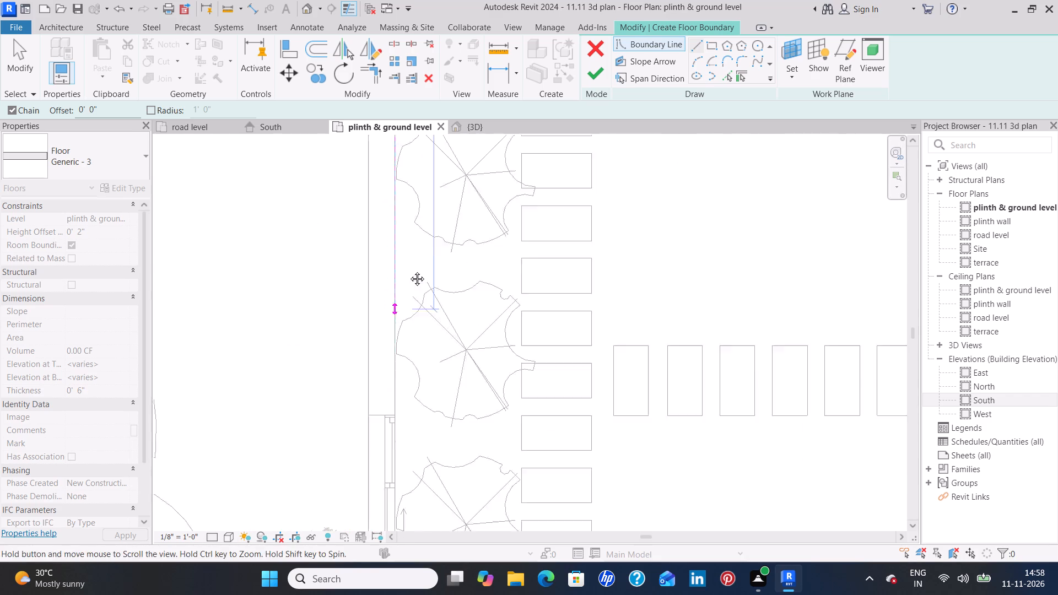
middle_drag(409, 271, 431, 115)
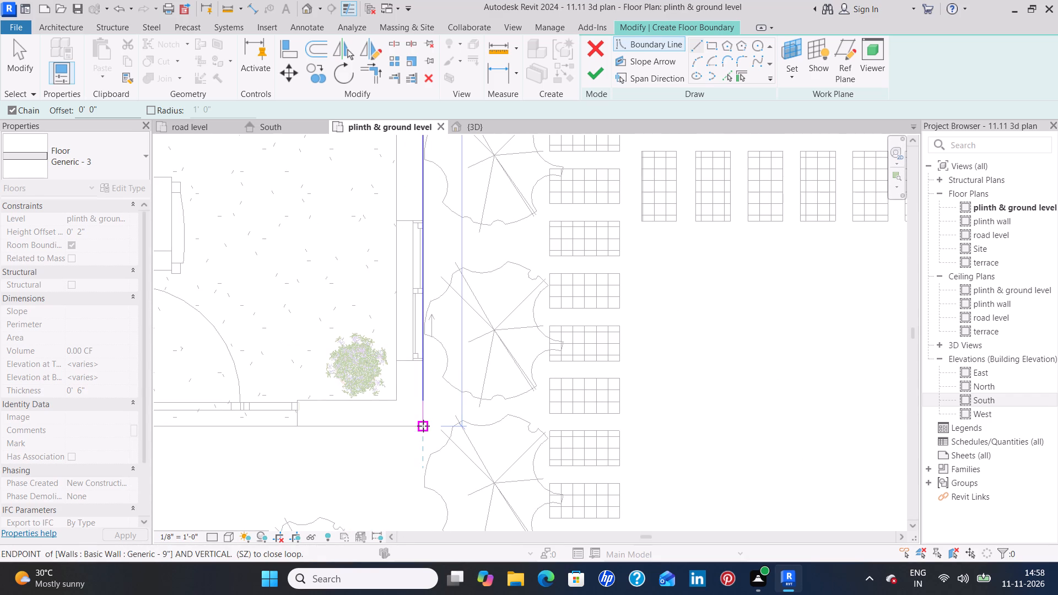
click(424, 428)
middle_drag(264, 430, 349, 426)
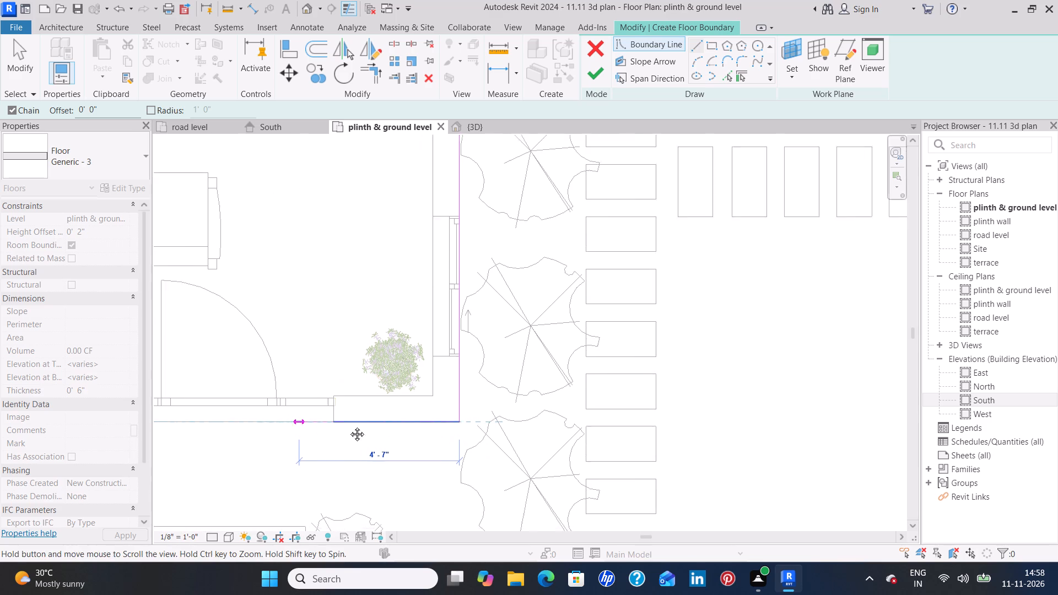
middle_drag(349, 426, 548, 425)
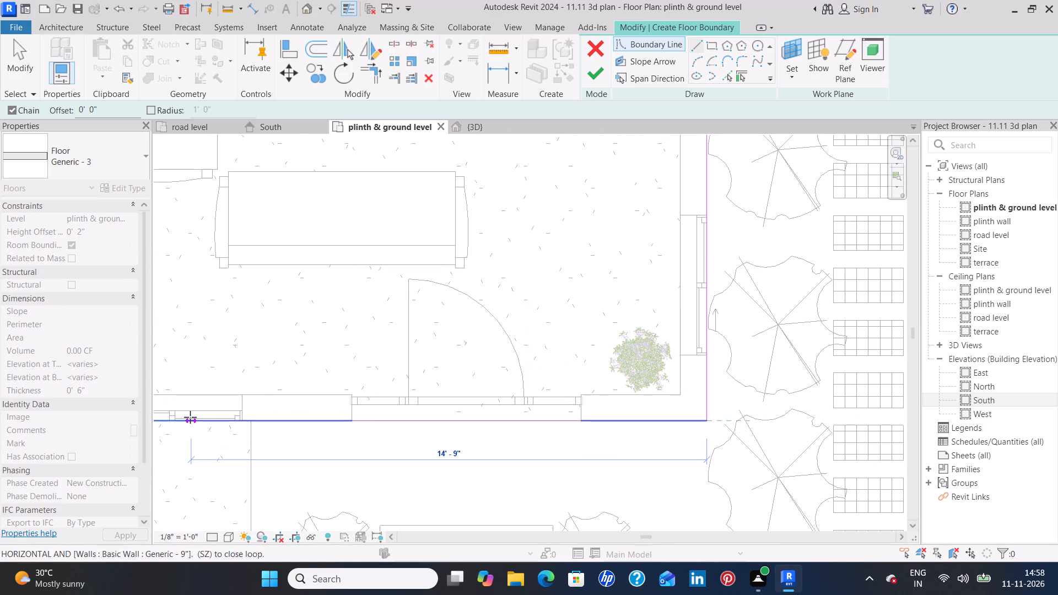
middle_drag(190, 417, 517, 415)
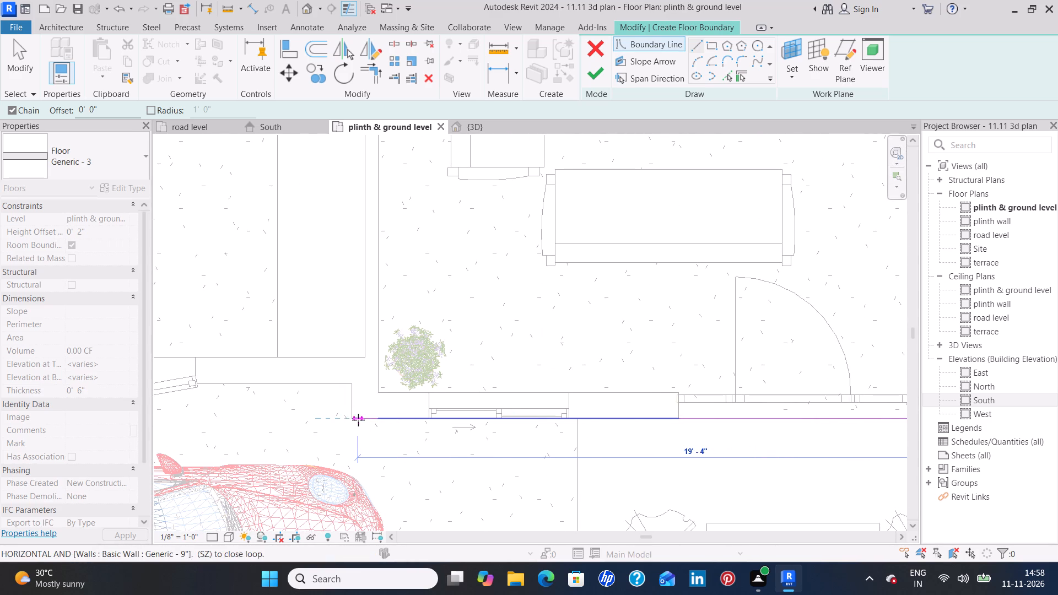
click(358, 420)
click(353, 387)
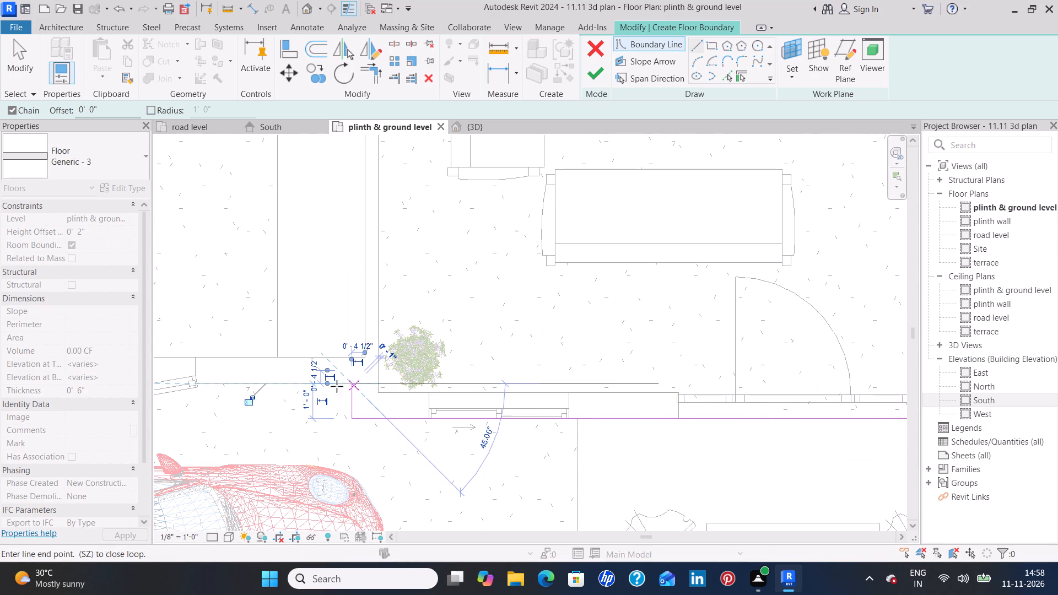
Run the boundary 17' 4 1/2" along the bedroom's south wall and up the west outer wall, closing the loop at the northwest corner.
middle_drag(287, 382, 564, 382)
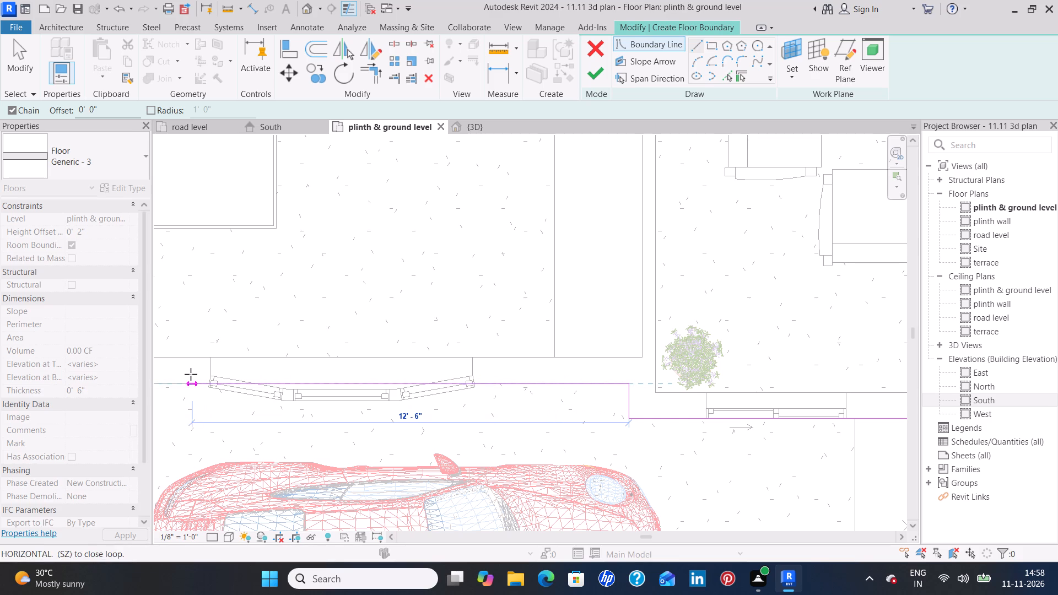
middle_drag(191, 374, 538, 406)
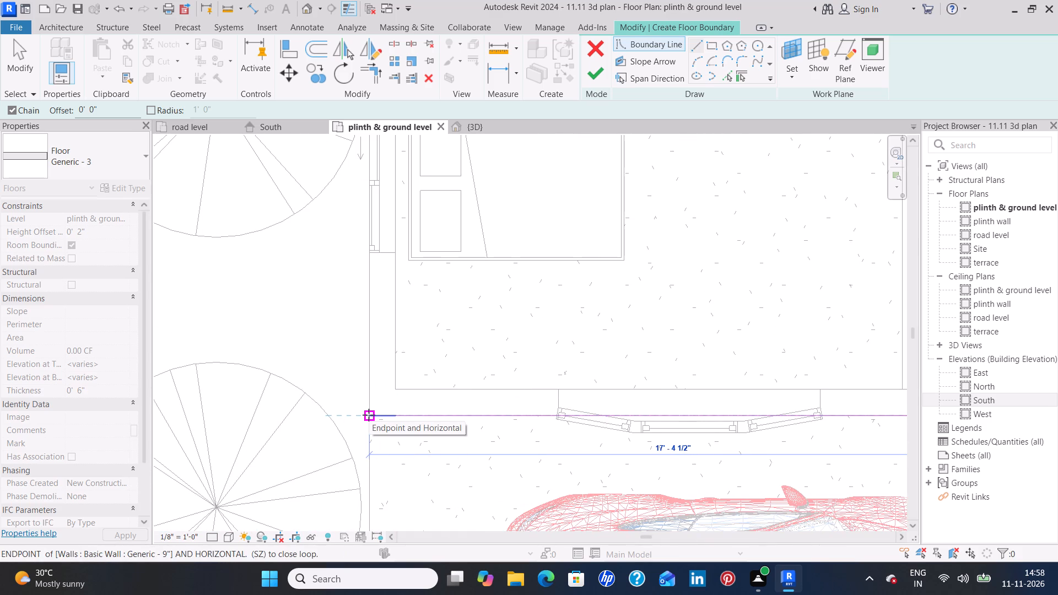
click(369, 415)
middle_drag(368, 217, 365, 233)
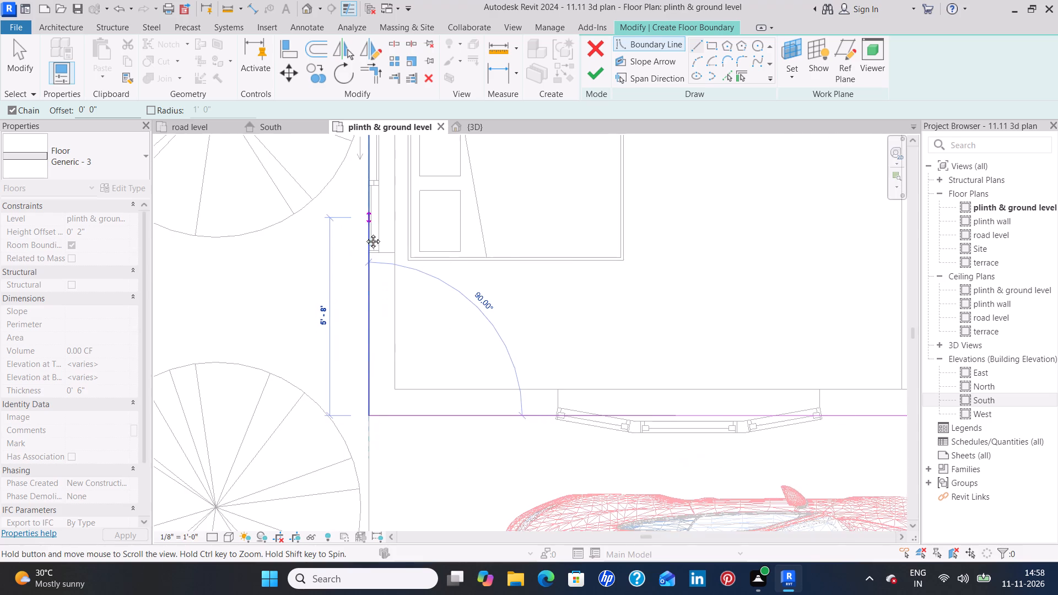
middle_drag(365, 233, 330, 399)
middle_drag(333, 197, 328, 226)
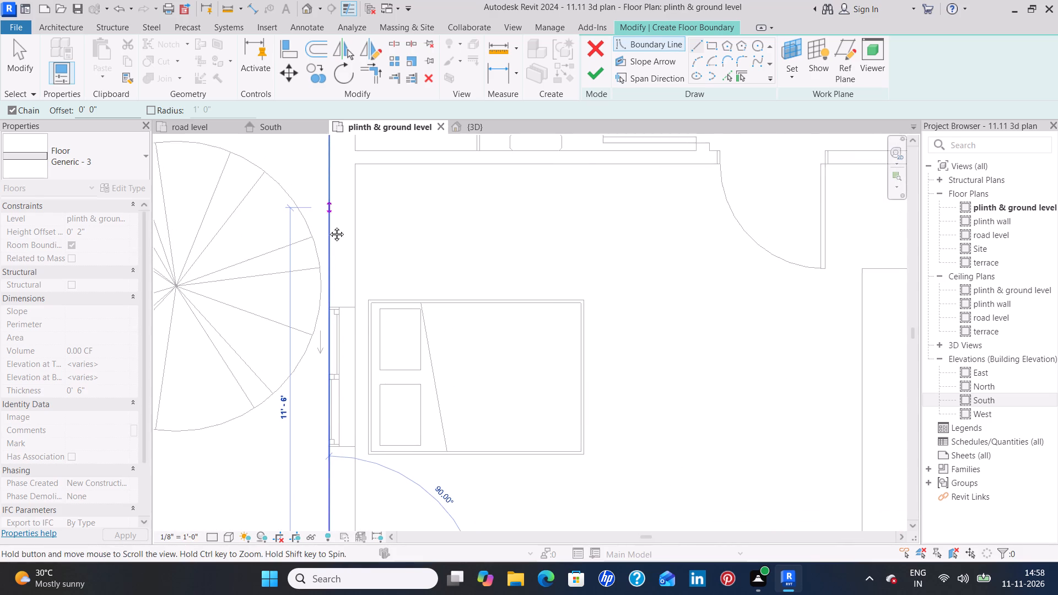
middle_drag(328, 226, 309, 382)
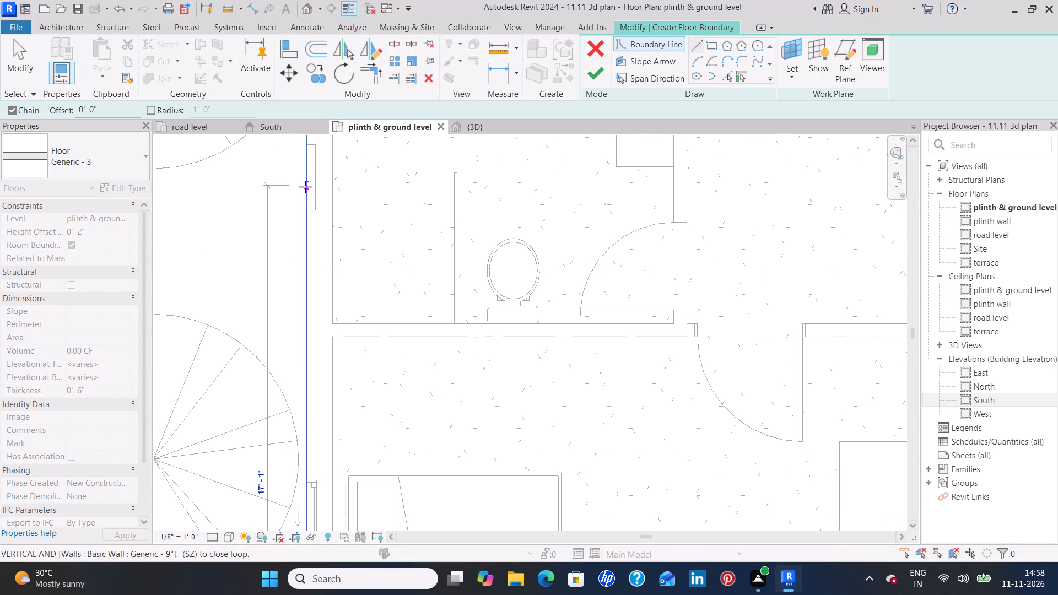
middle_drag(305, 187, 256, 385)
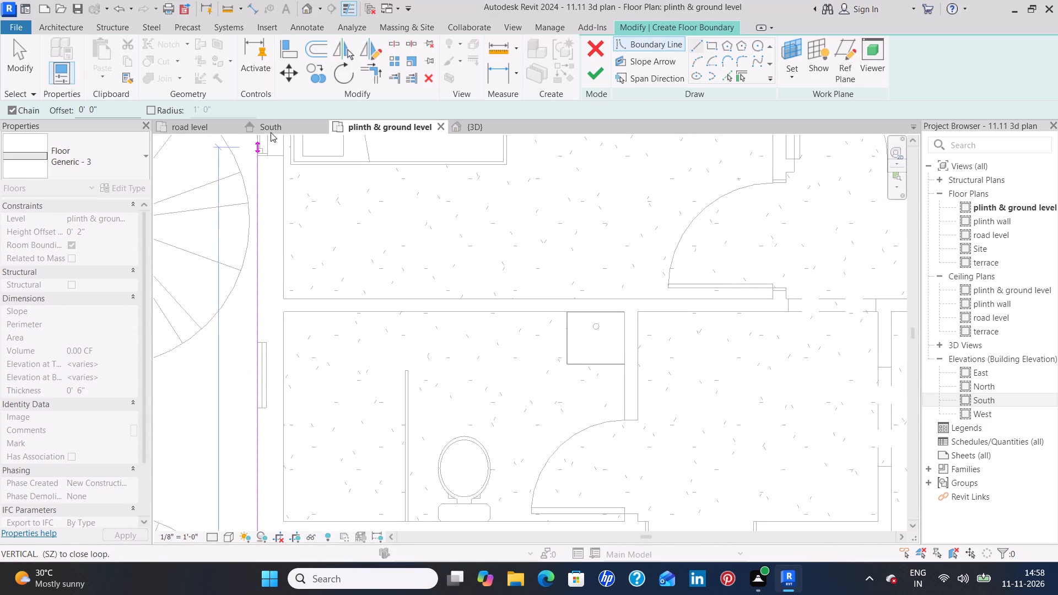
middle_drag(269, 170, 246, 426)
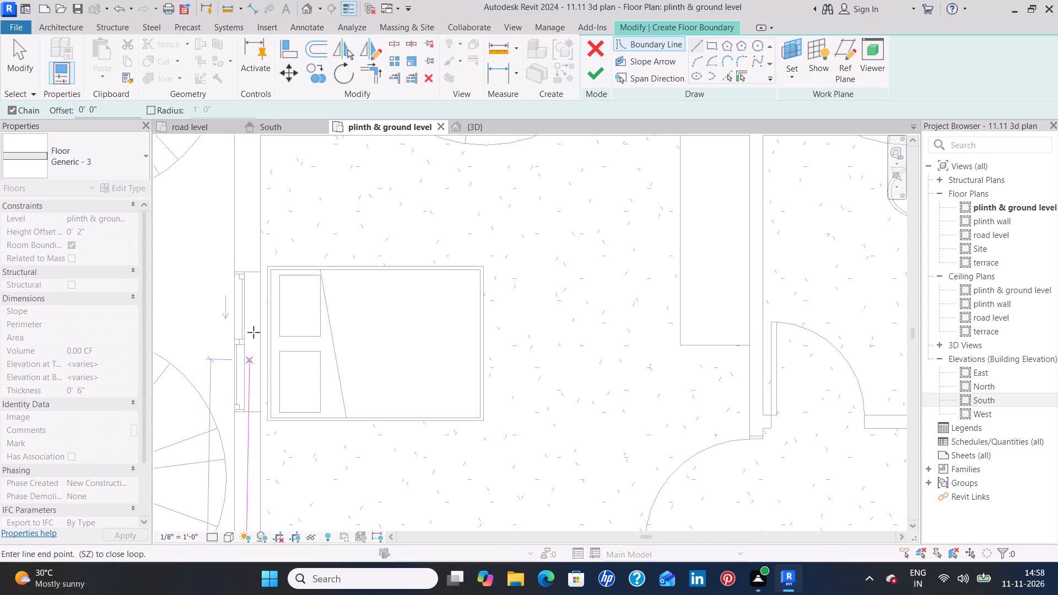
middle_drag(228, 186, 204, 337)
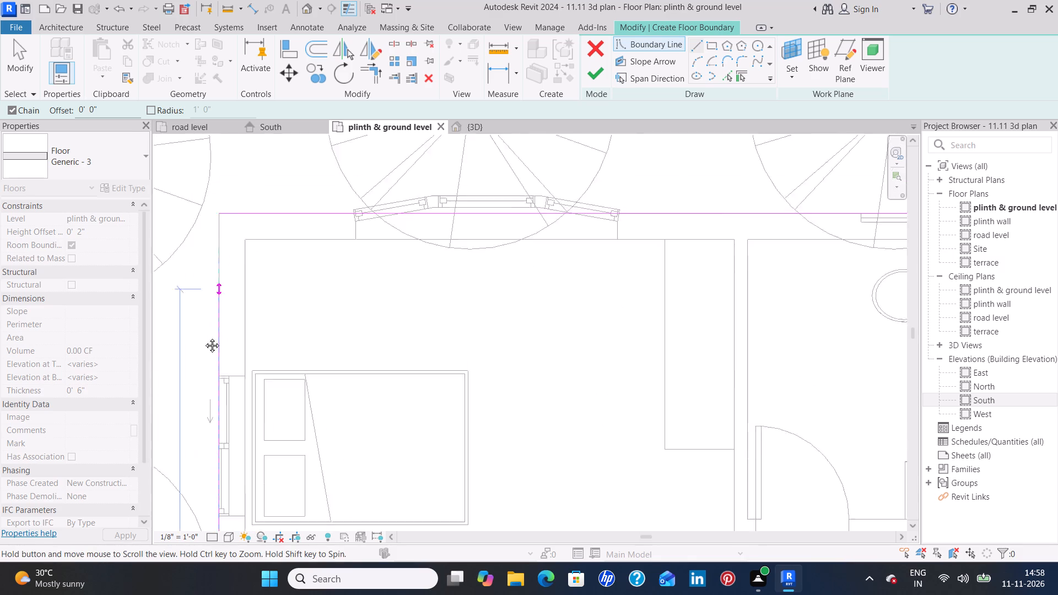
middle_drag(204, 337, 186, 422)
click(195, 344)
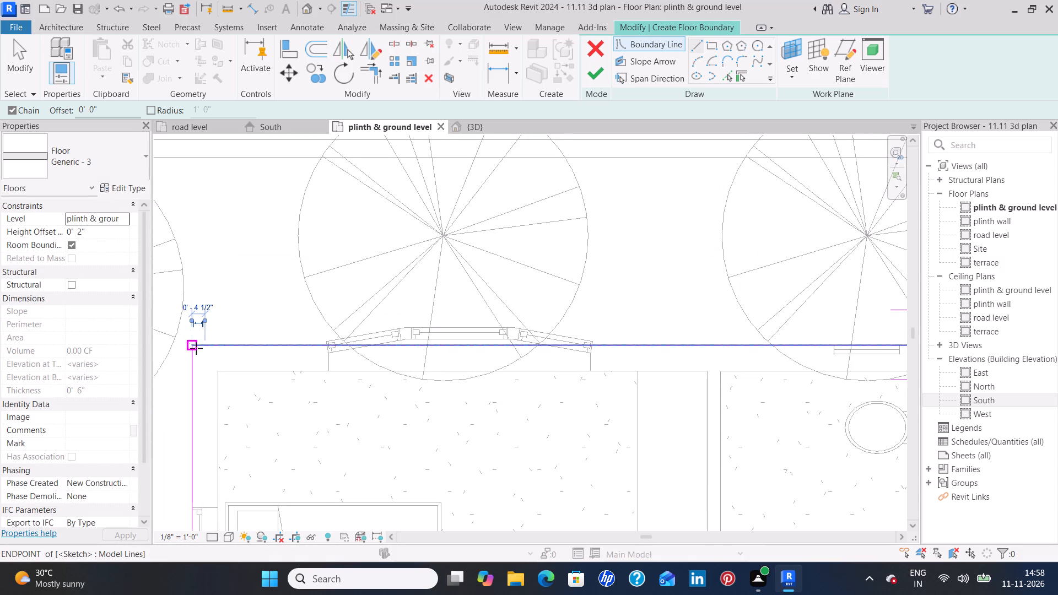
Finish drawing boundary lines and set the north floor boundary's offset from the house's north outer wall to 2'.
scroll(667, 463, down, 5)
middle_drag(769, 467, 697, 291)
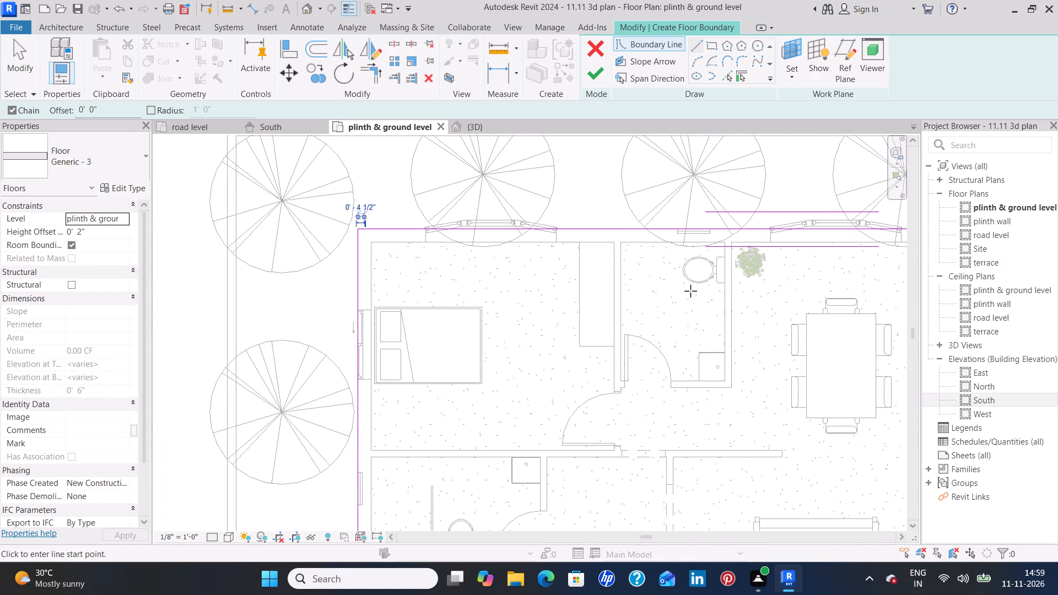
scroll(690, 291, down, 4)
middle_drag(804, 365, 541, 358)
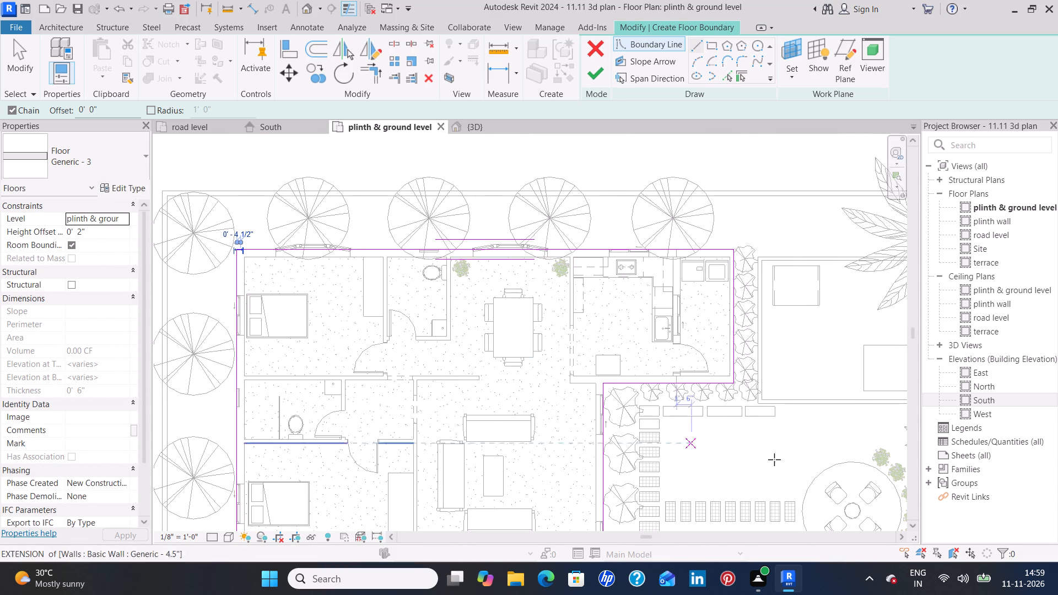
middle_drag(766, 479, 784, 345)
scroll(784, 345, down, 2)
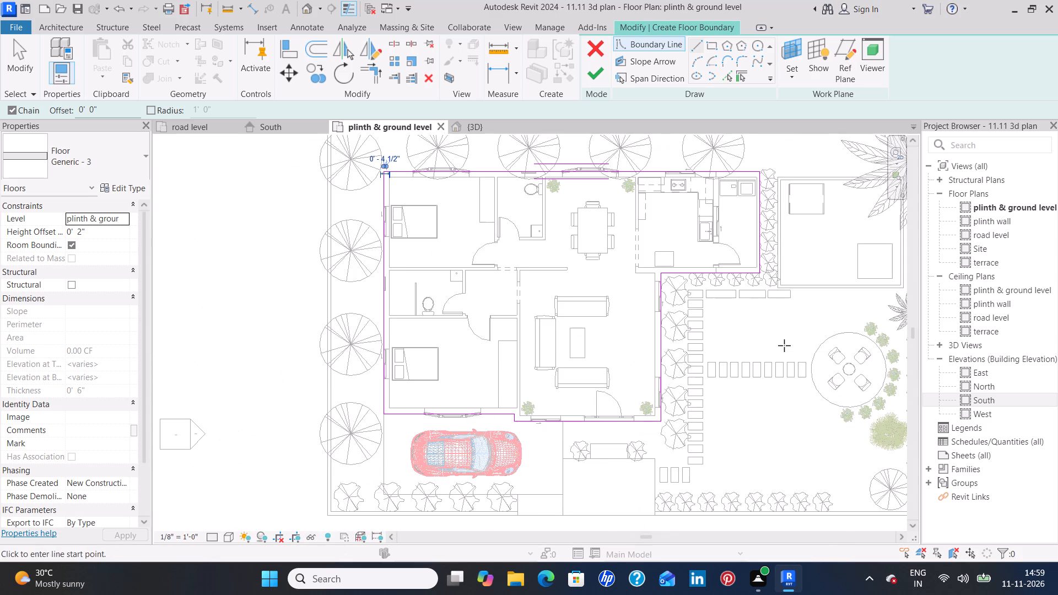
middle_drag(746, 399, 721, 456)
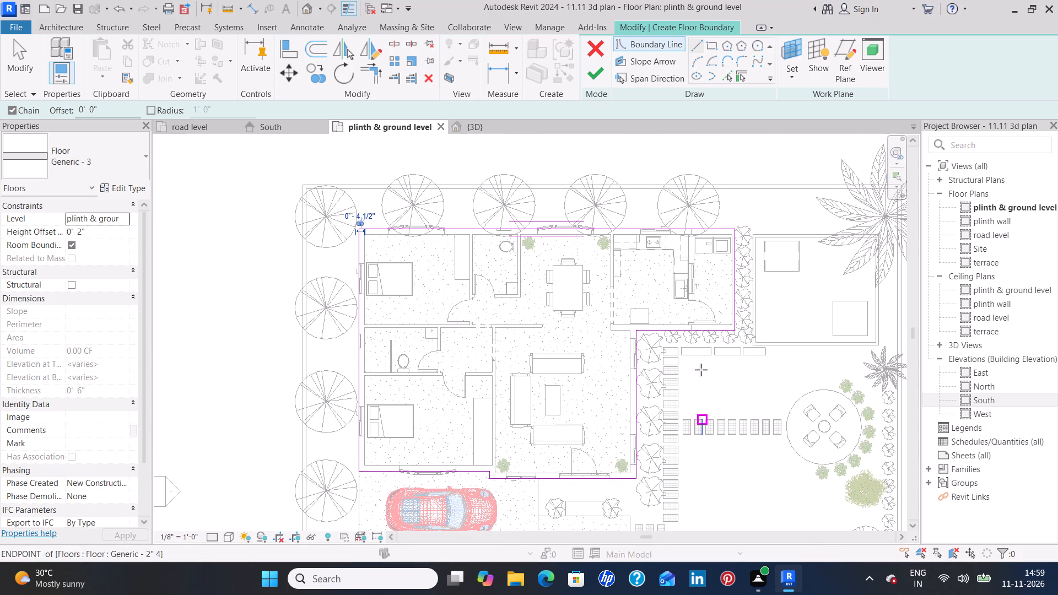
key(Escape)
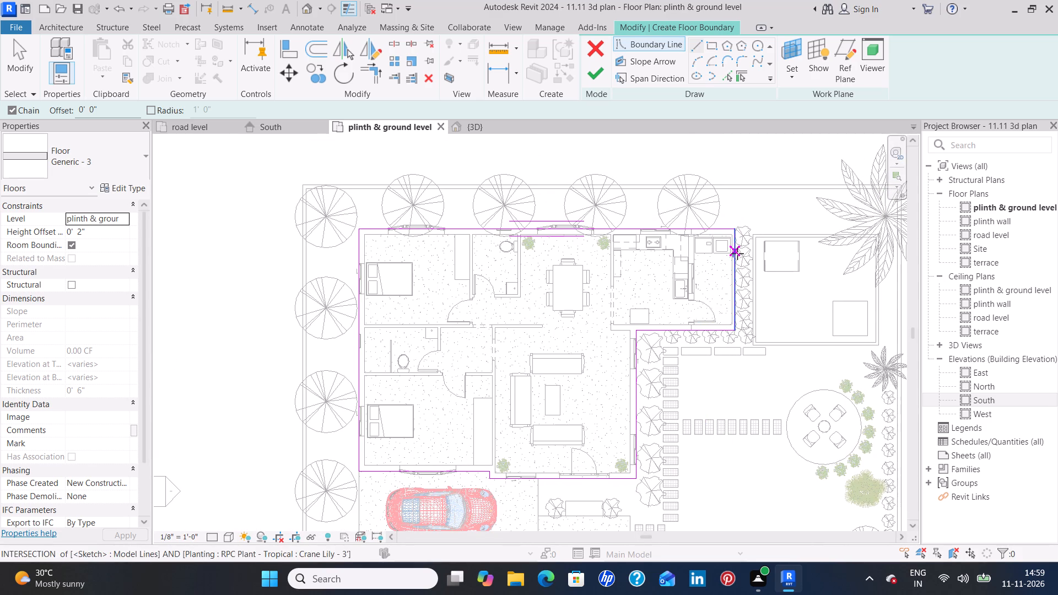
key(Escape)
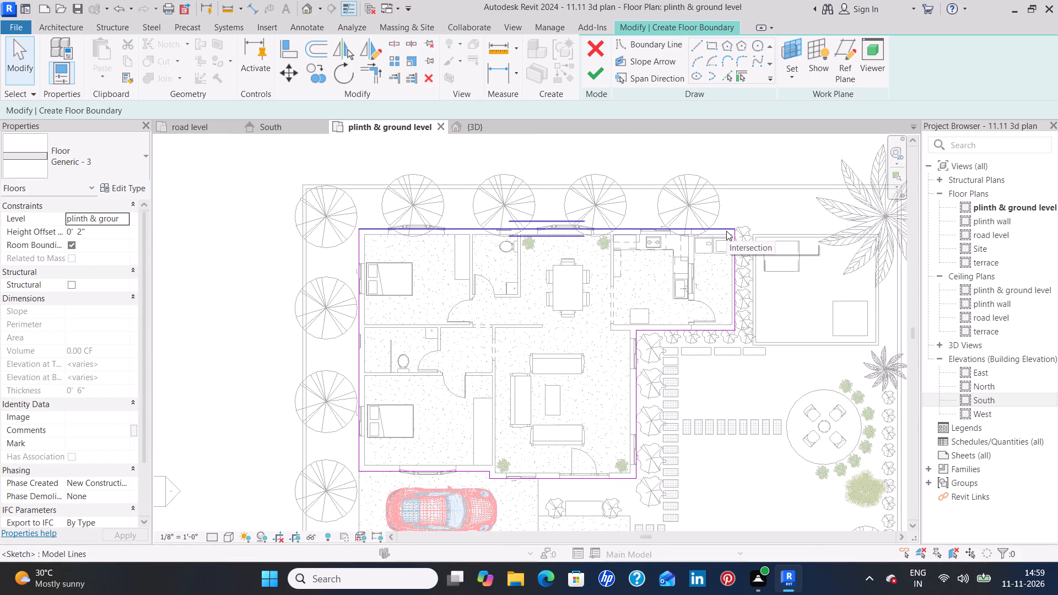
click(726, 231)
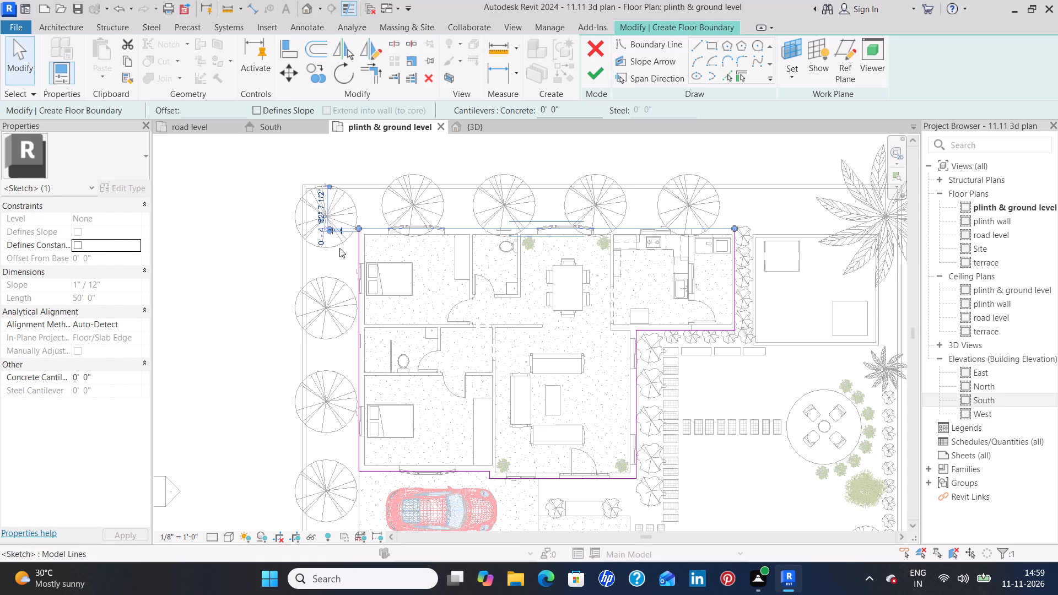
click(323, 245)
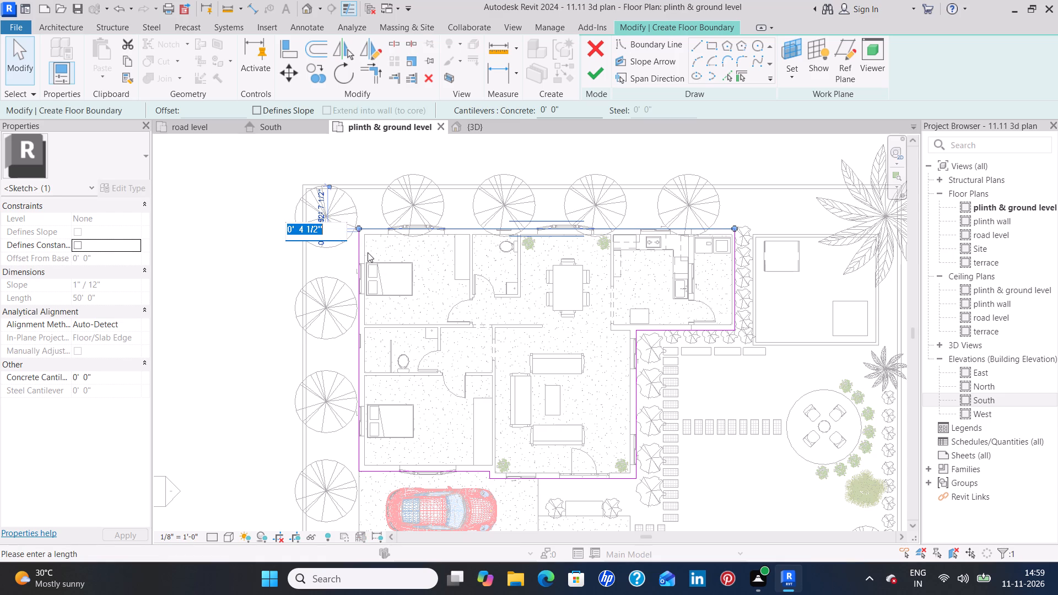
key(BackSpace)
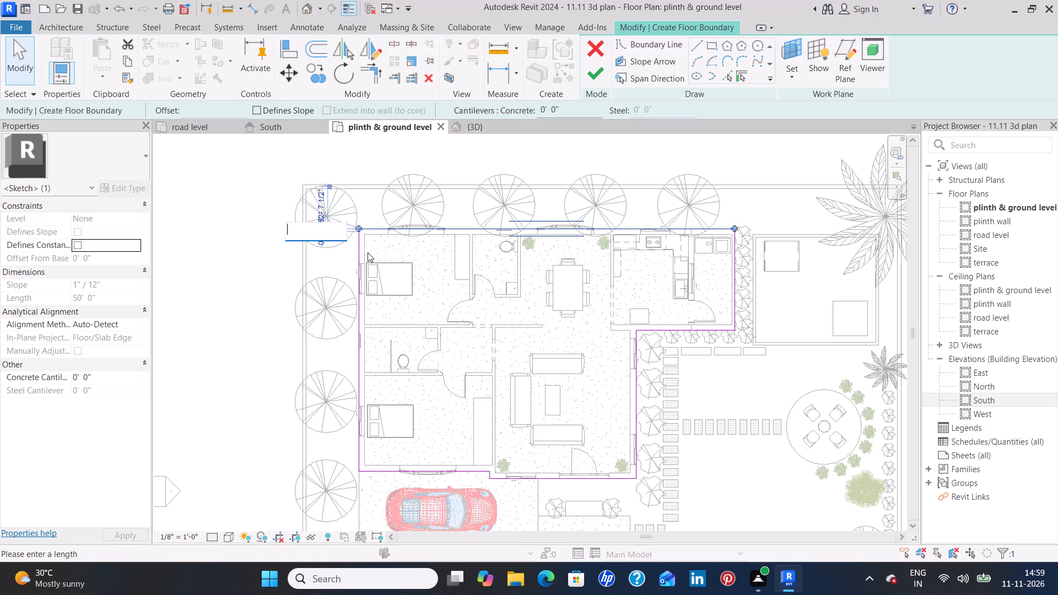
key(2)
key(apostrophe)
key(Return)
click(238, 347)
Set the west floor boundary line's offset from the house's west outer wall to 2'.
click(357, 348)
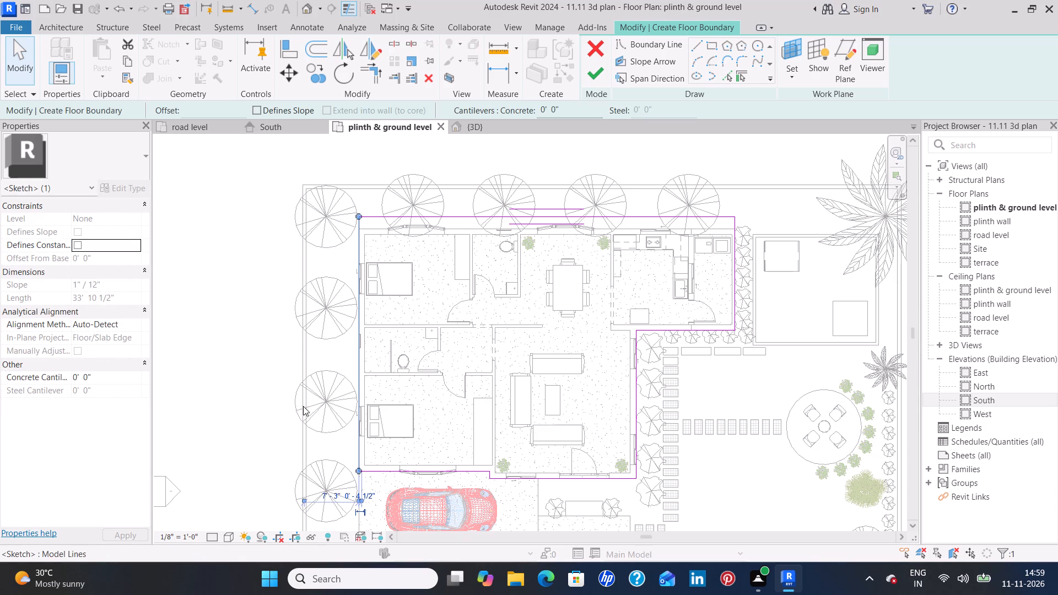
middle_drag(240, 467, 264, 300)
scroll(404, 351, up, 1)
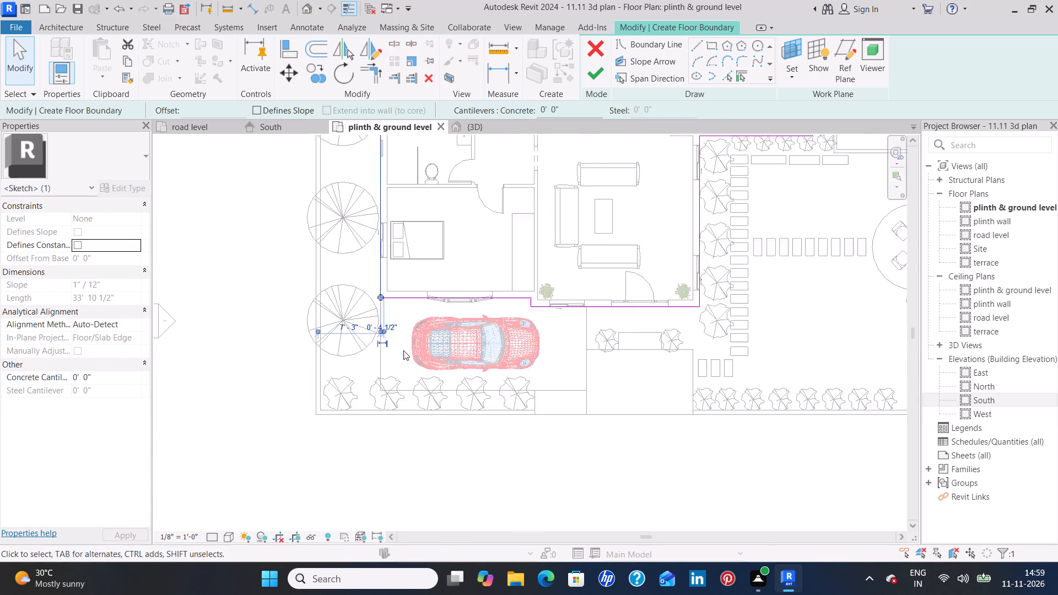
scroll(403, 350, up, 3)
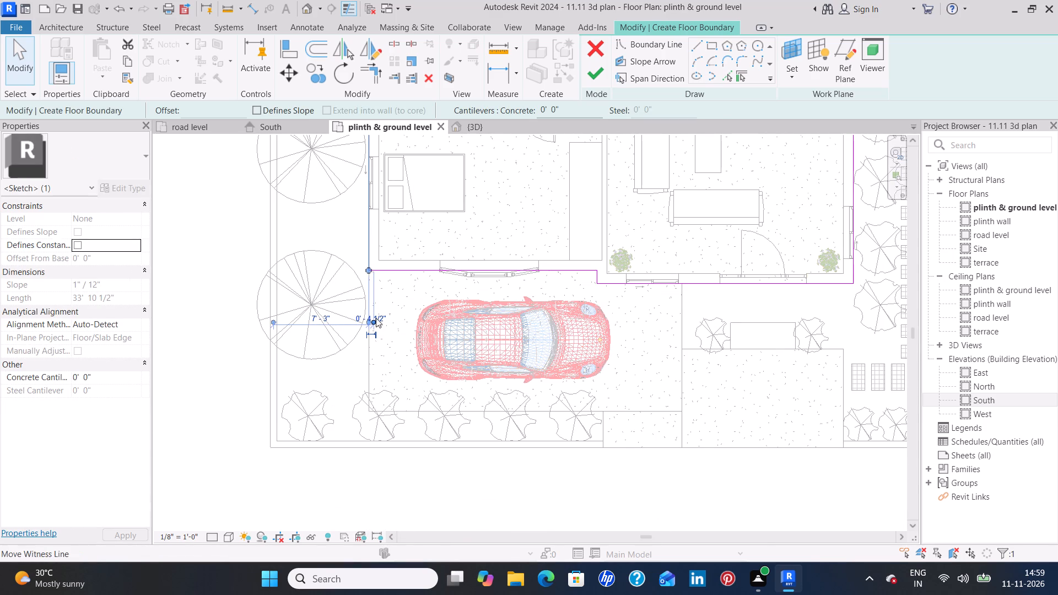
click(383, 315)
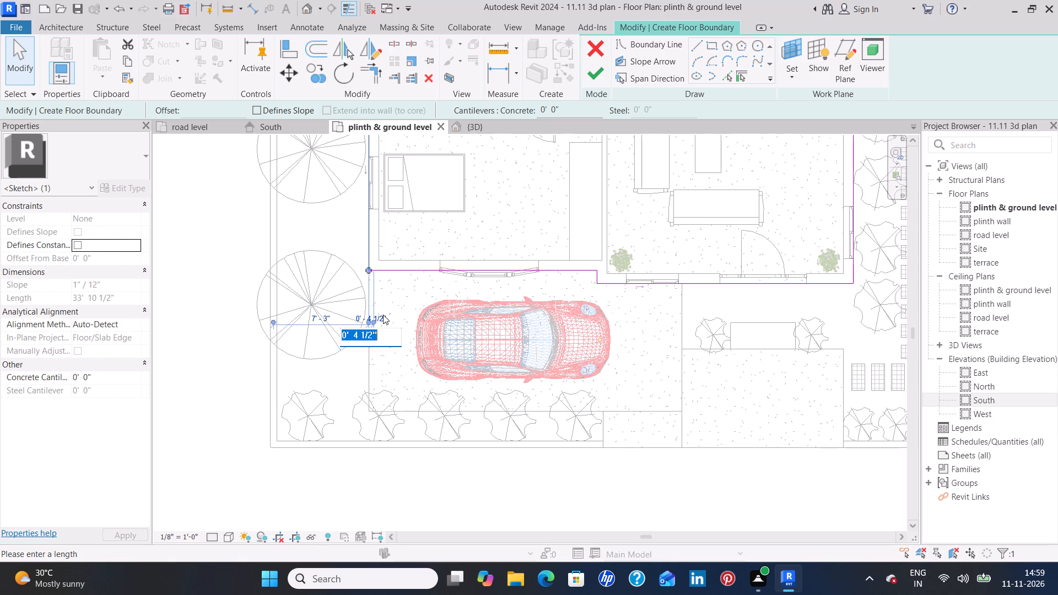
key(BackSpace)
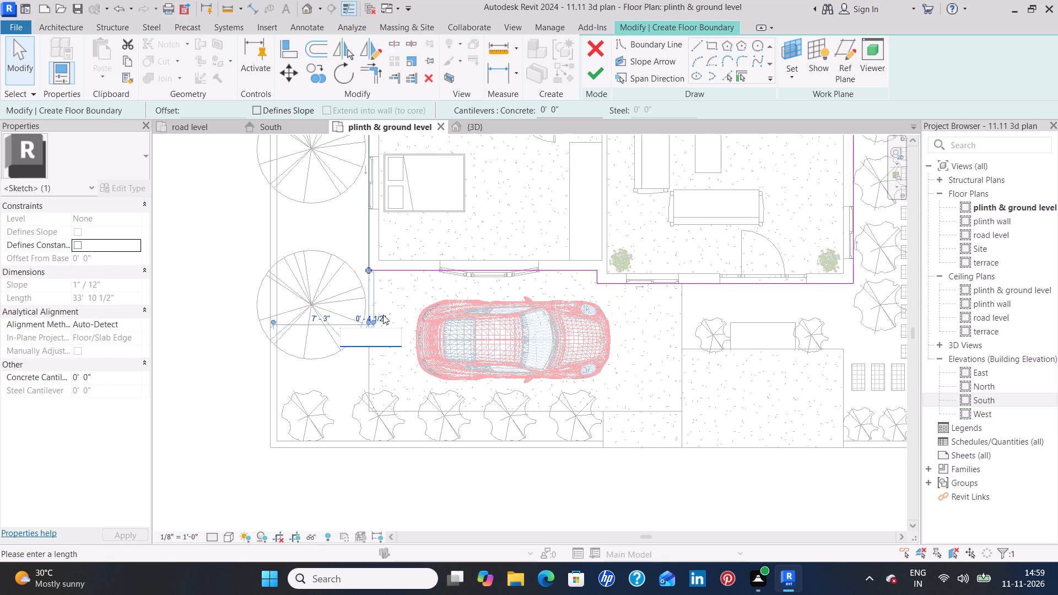
key(2)
key(apostrophe)
key(Return)
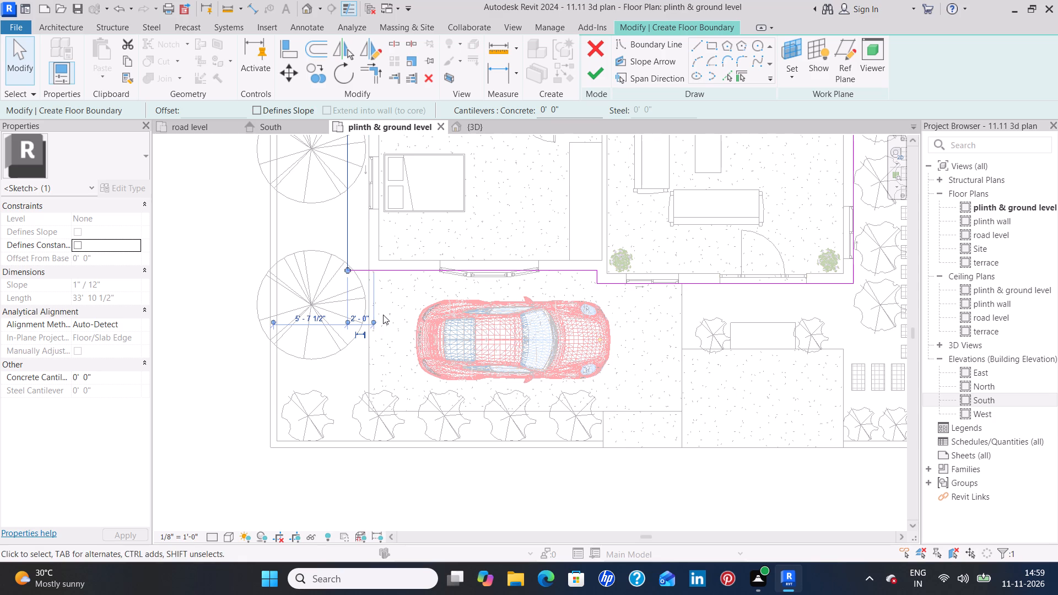
click(407, 289)
Set the boundary line along the southwest bedroom's south wall to 2' out from that wall.
click(371, 269)
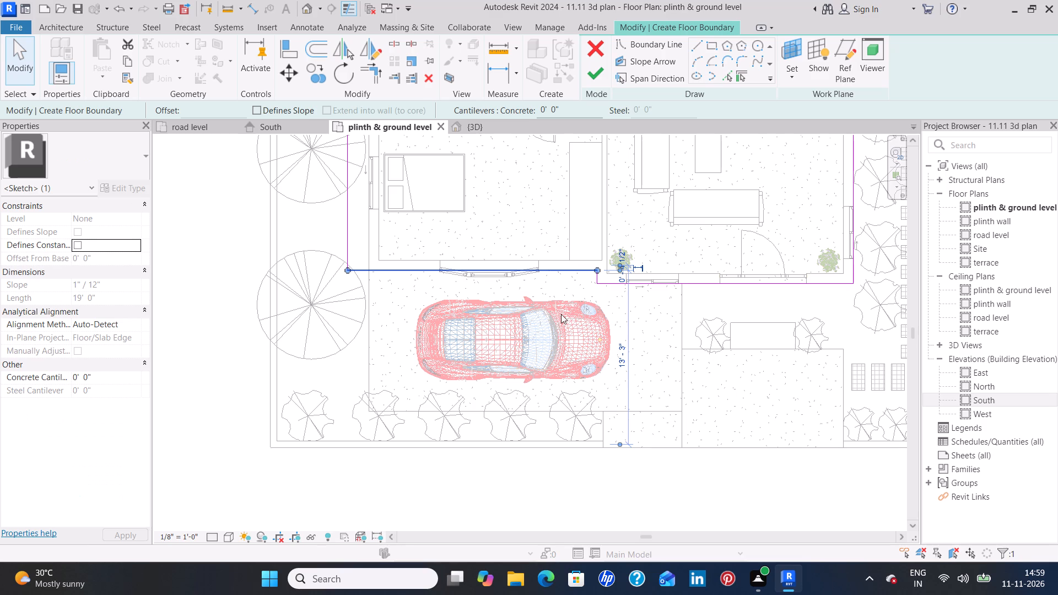
click(617, 277)
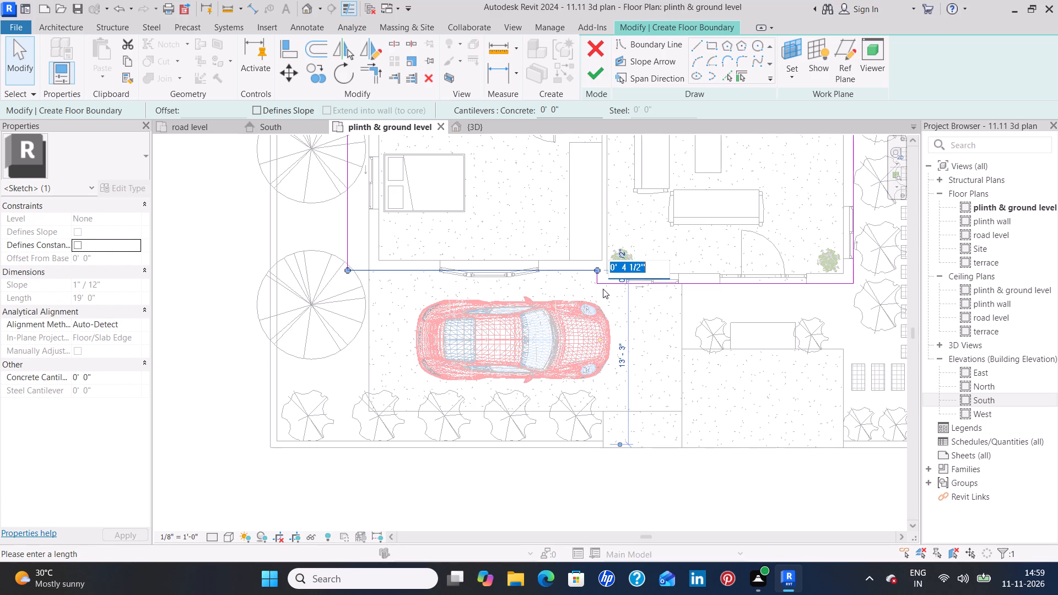
key(BackSpace)
key(2)
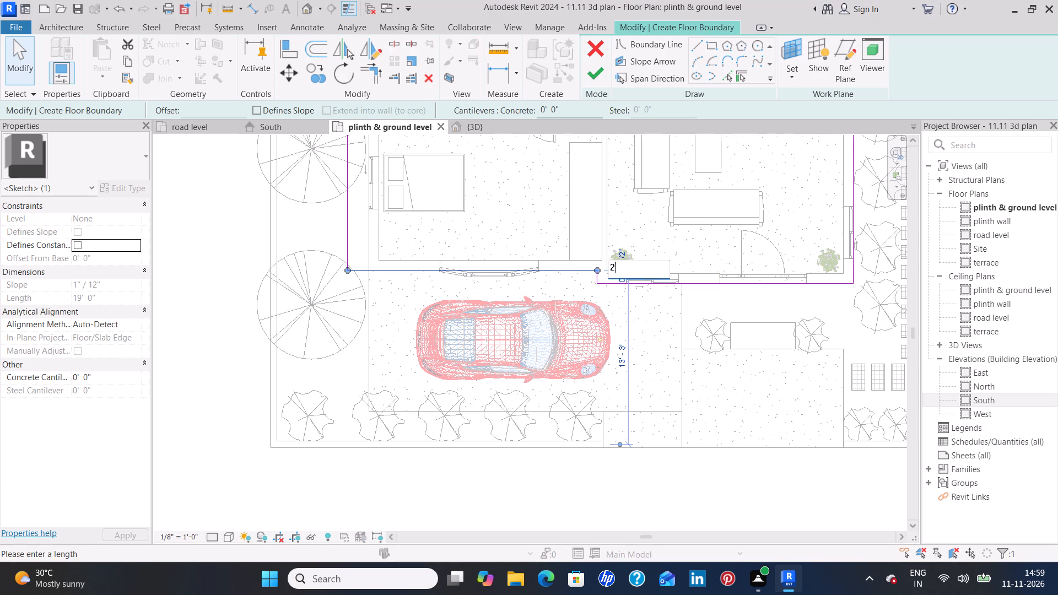
key(apostrophe)
key(Return)
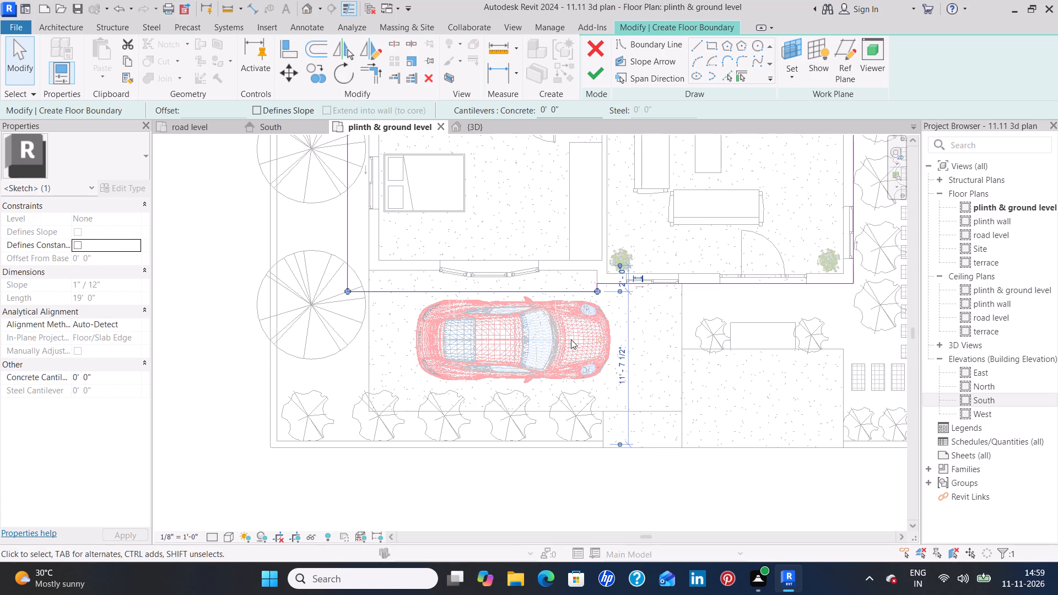
click(758, 384)
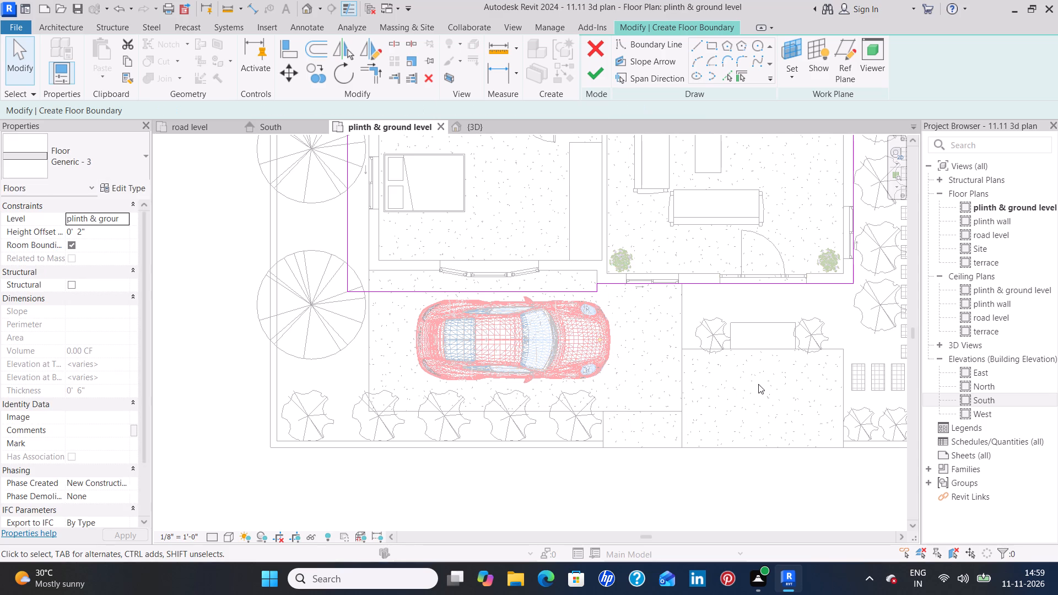
Set the boundary line along the living room's south wall, beside the entrance, to 2' out from the wall.
middle_drag(758, 385, 646, 419)
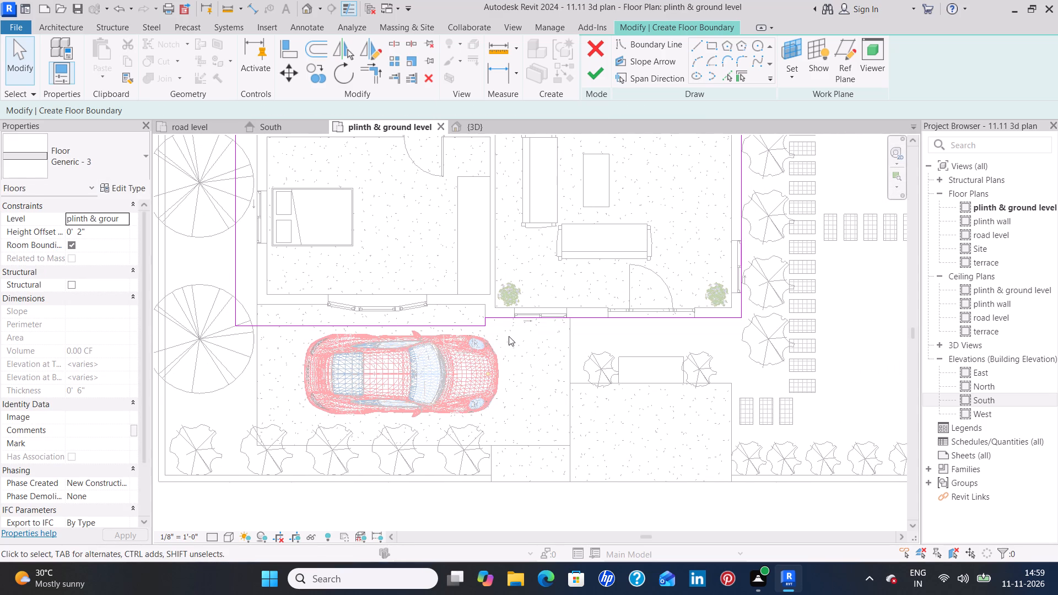
click(499, 321)
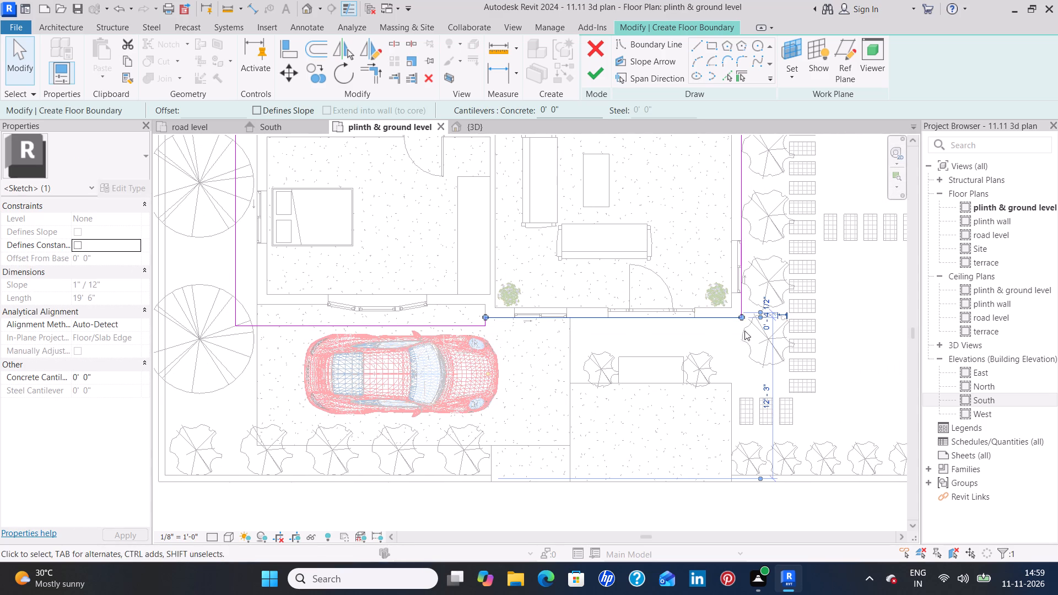
click(762, 325)
key(BackSpace)
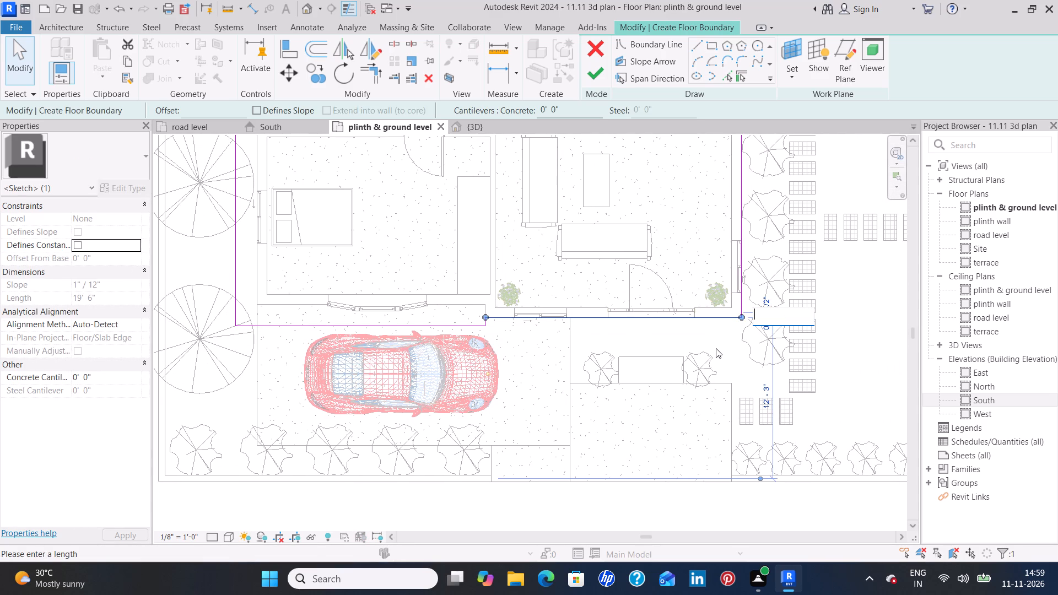
text(2')
key(Return)
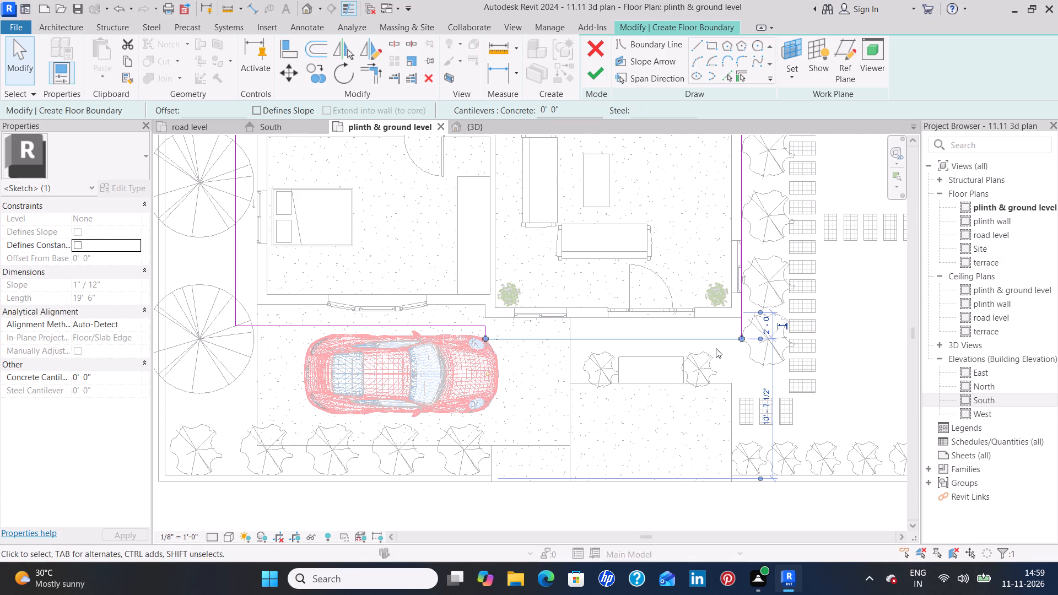
click(747, 372)
Set the boundary line along the living room's east outer wall to 2' out from the wall.
middle_drag(899, 323, 733, 424)
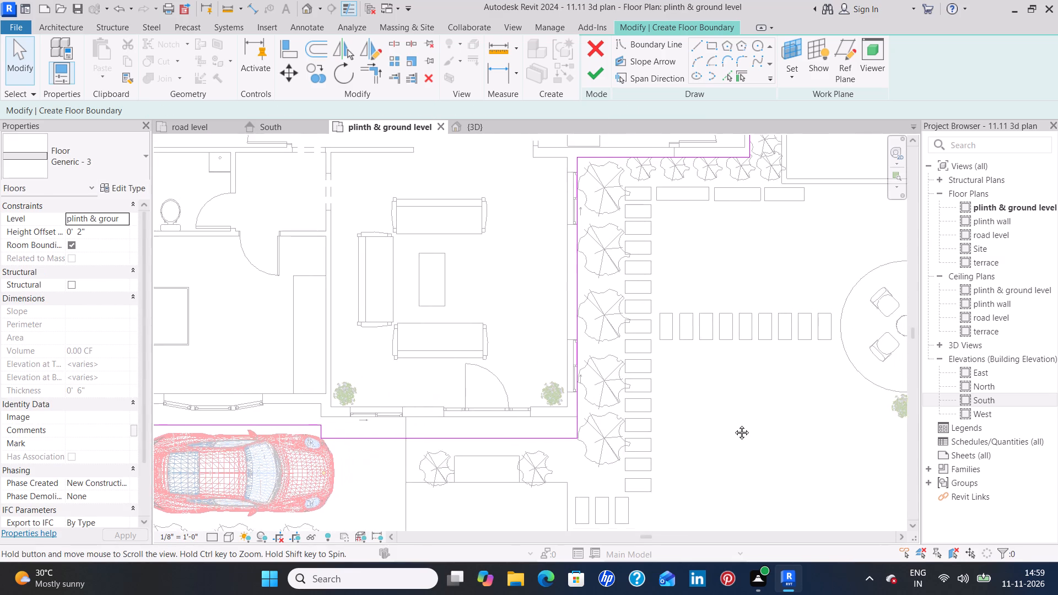
middle_drag(733, 424, 727, 429)
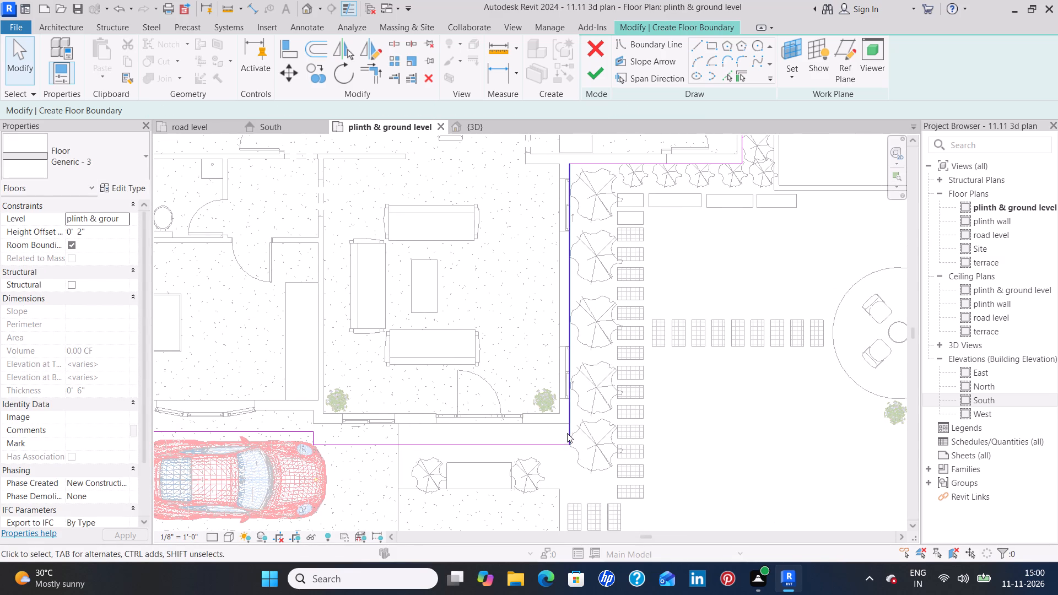
click(569, 432)
middle_drag(640, 302, 626, 438)
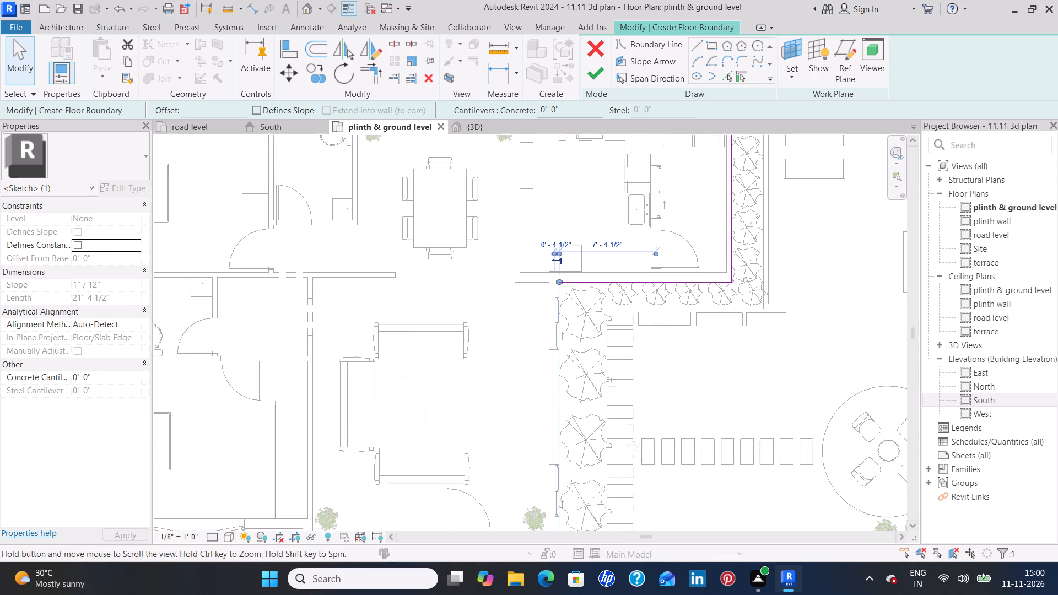
middle_drag(626, 438, 620, 461)
click(532, 288)
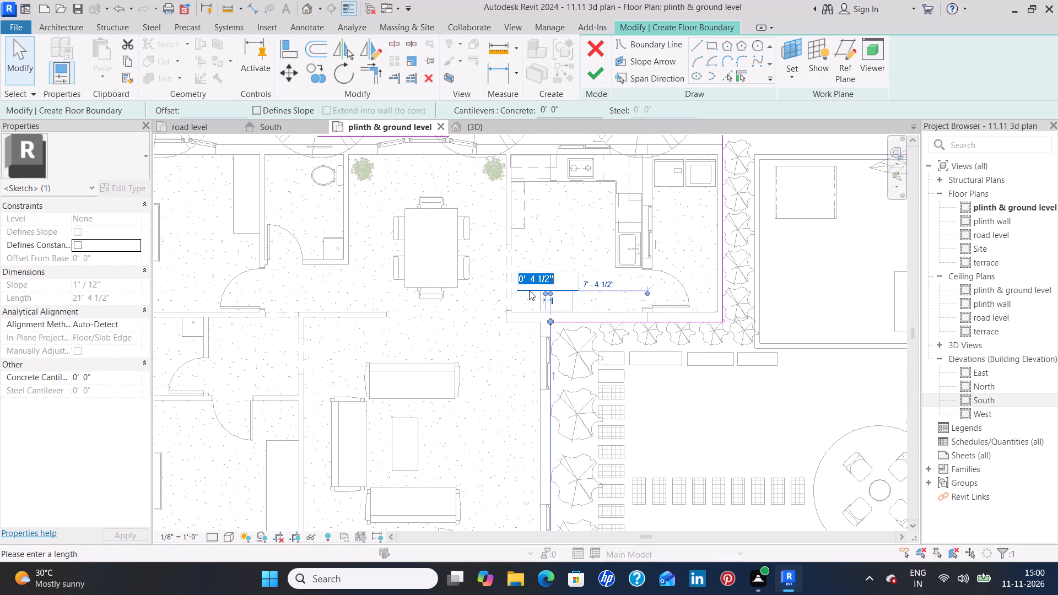
key(BackSpace)
text(2')
key(Return)
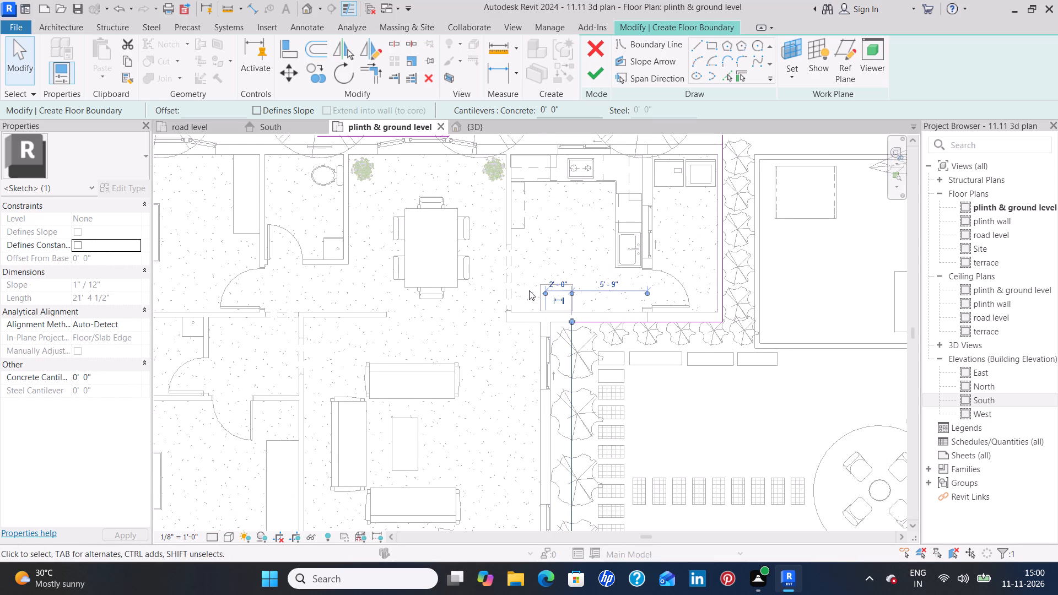
click(716, 402)
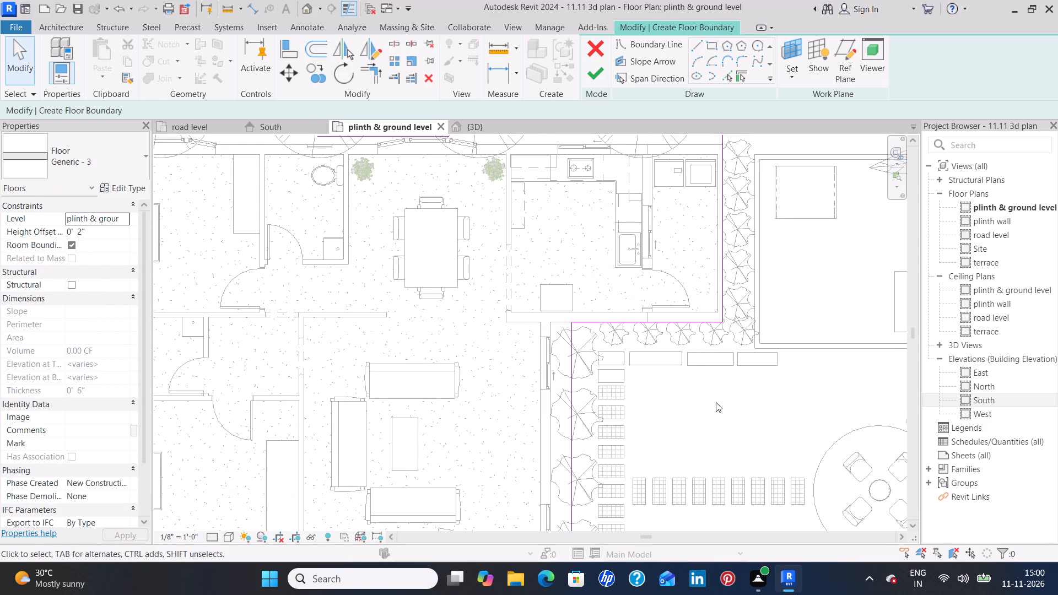
Set the boundary line along the south wall of the kitchen wing to 2' out from the wall.
drag(716, 402, 701, 432)
middle_drag(716, 421, 647, 509)
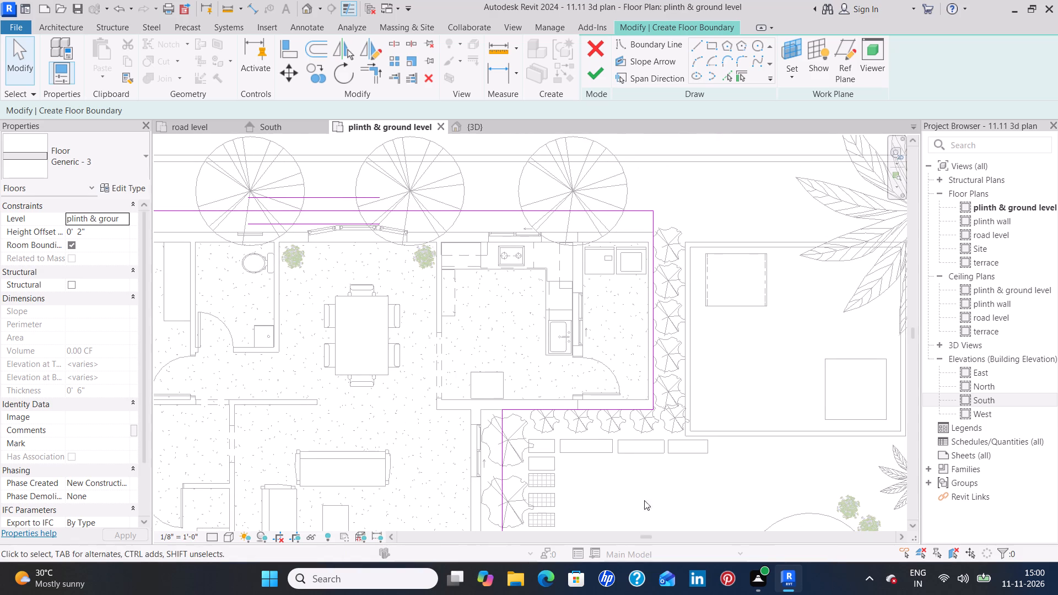
click(630, 408)
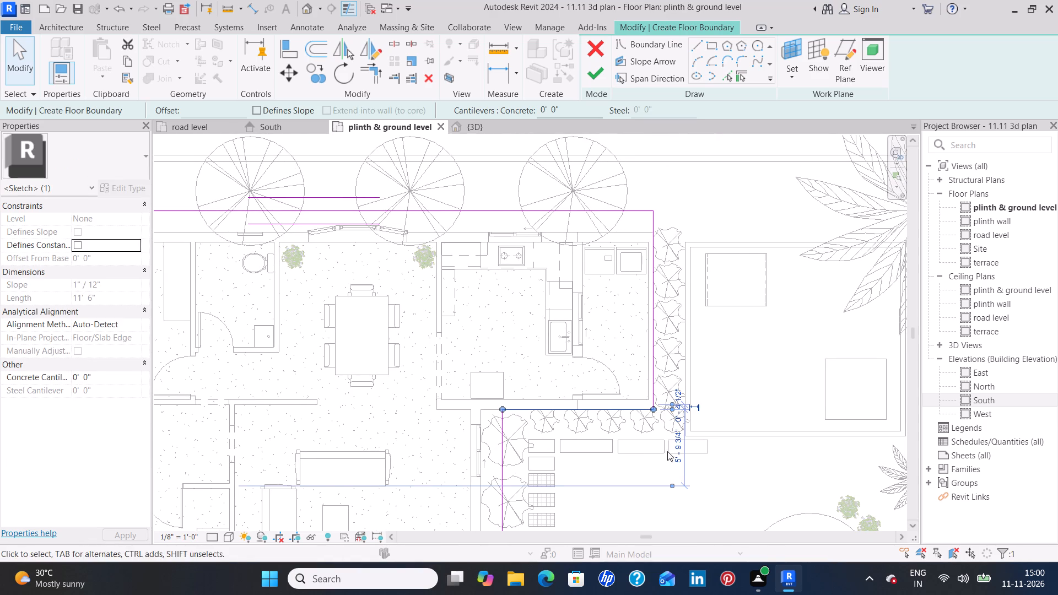
click(677, 422)
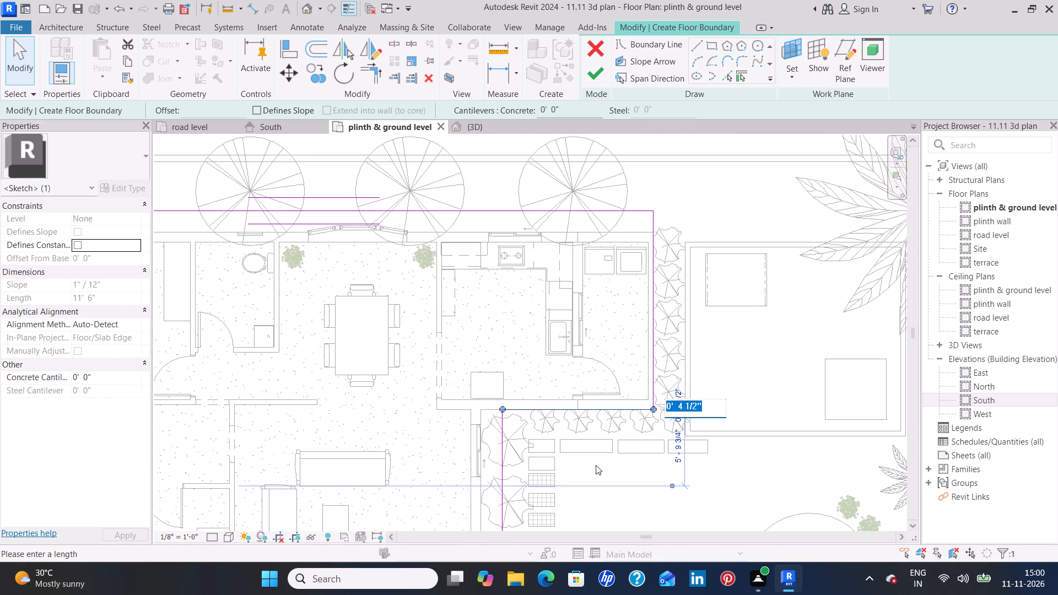
key(BackSpace)
text(2')
key(Return)
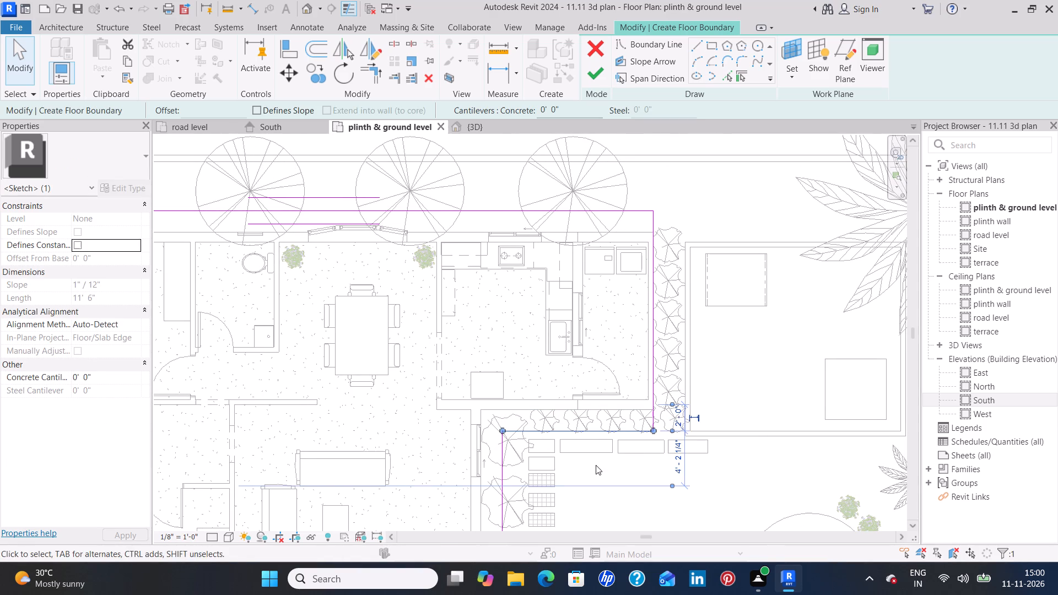
Set the boundary line along the kitchen wing's east outer wall to 2' out from the wall.
click(755, 384)
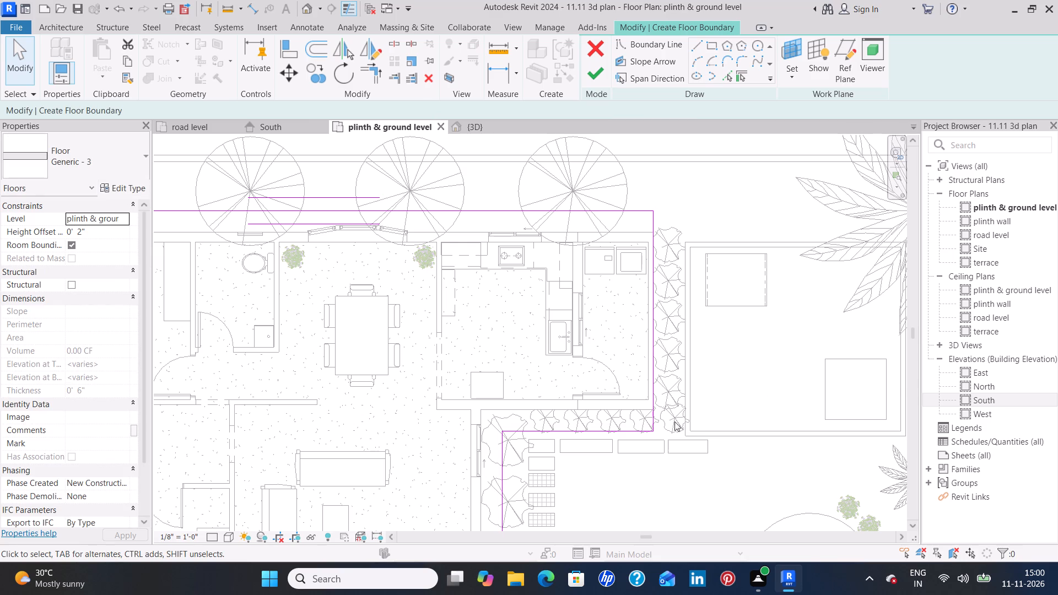
click(656, 408)
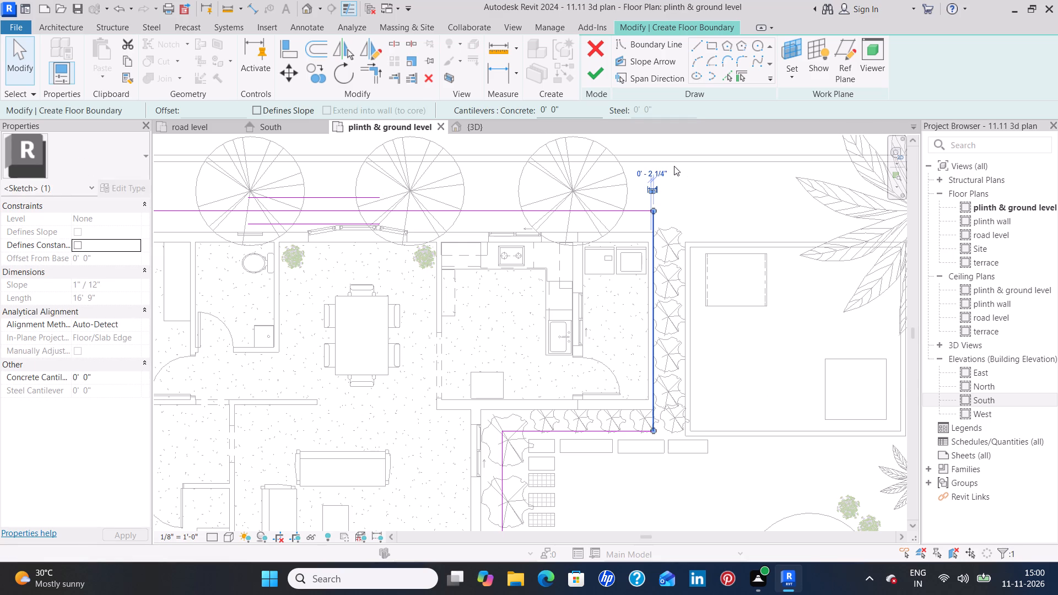
click(667, 167)
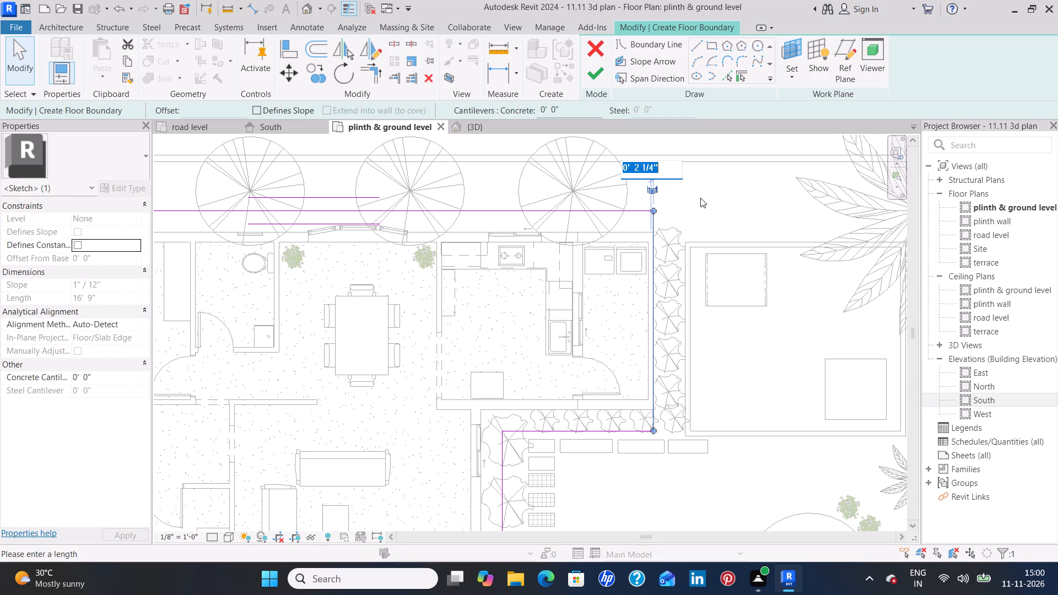
key(BackSpace)
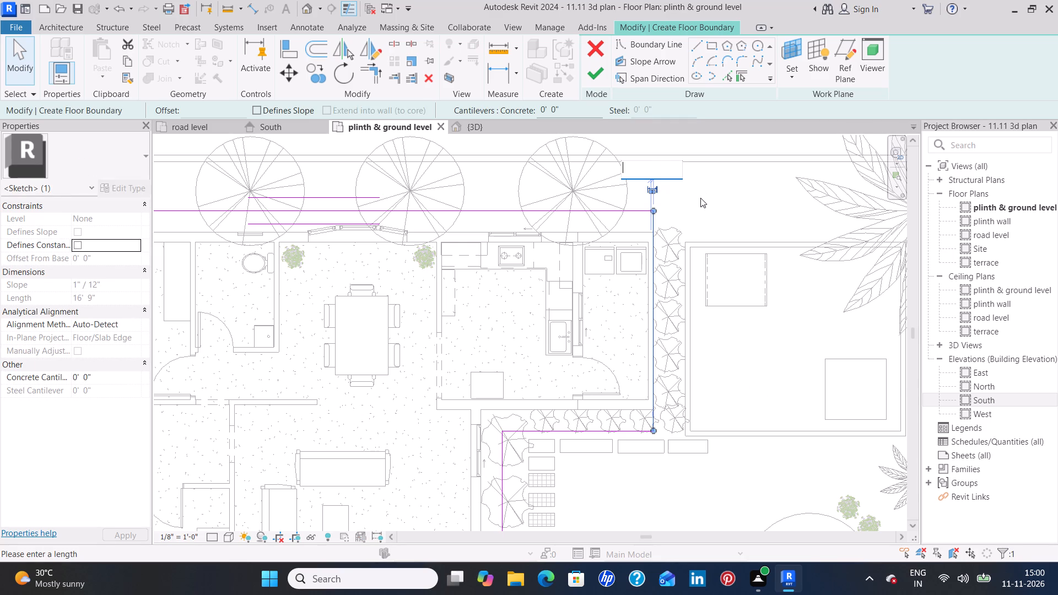
key(2)
key(apostrophe)
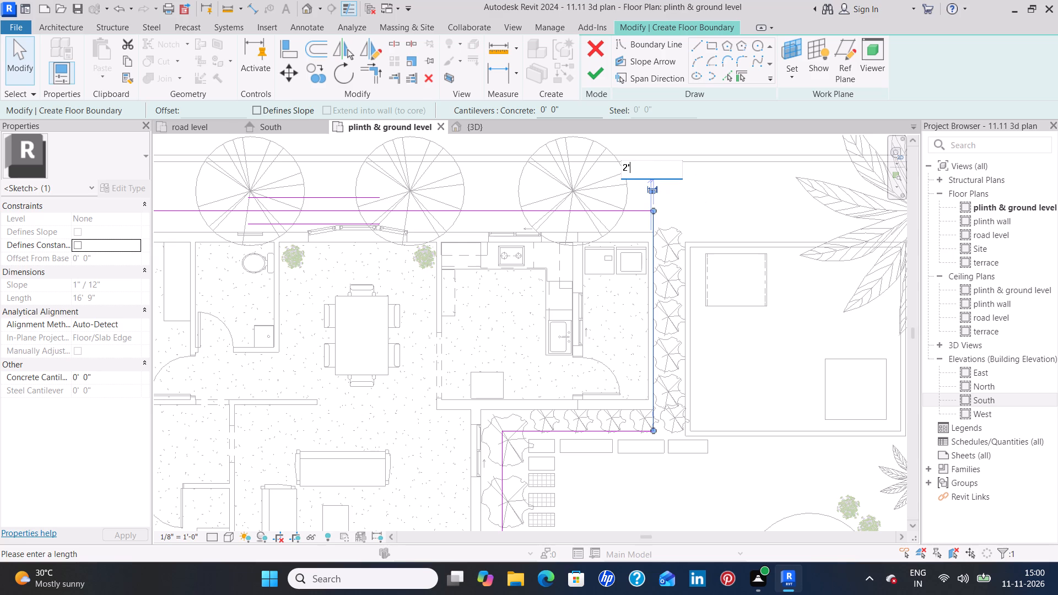
key(Return)
click(704, 205)
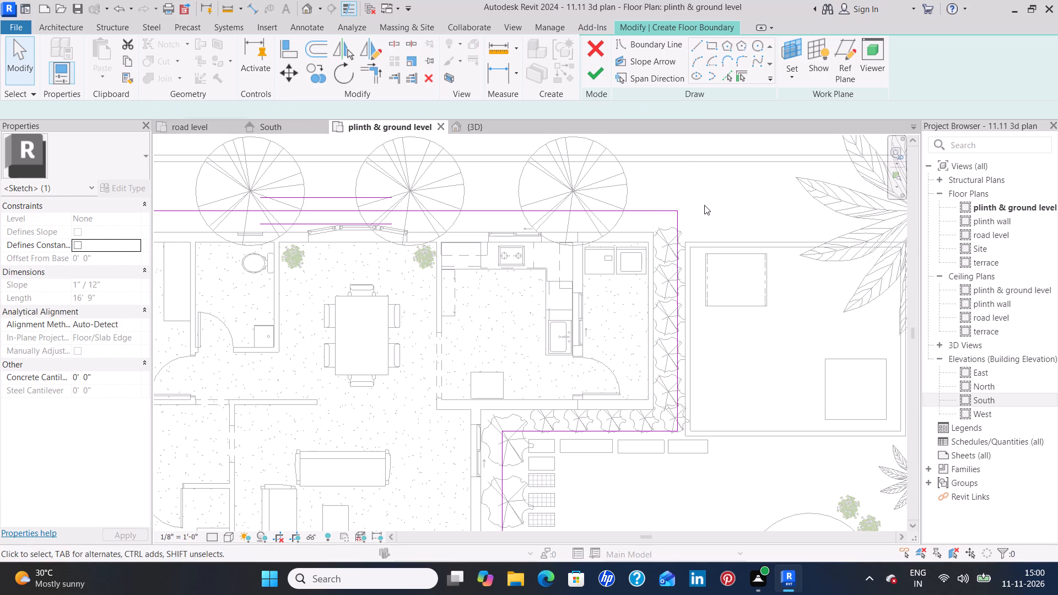
Finish the floor boundary sketch to create the slab over the house footprint.
scroll(704, 205, down, 4)
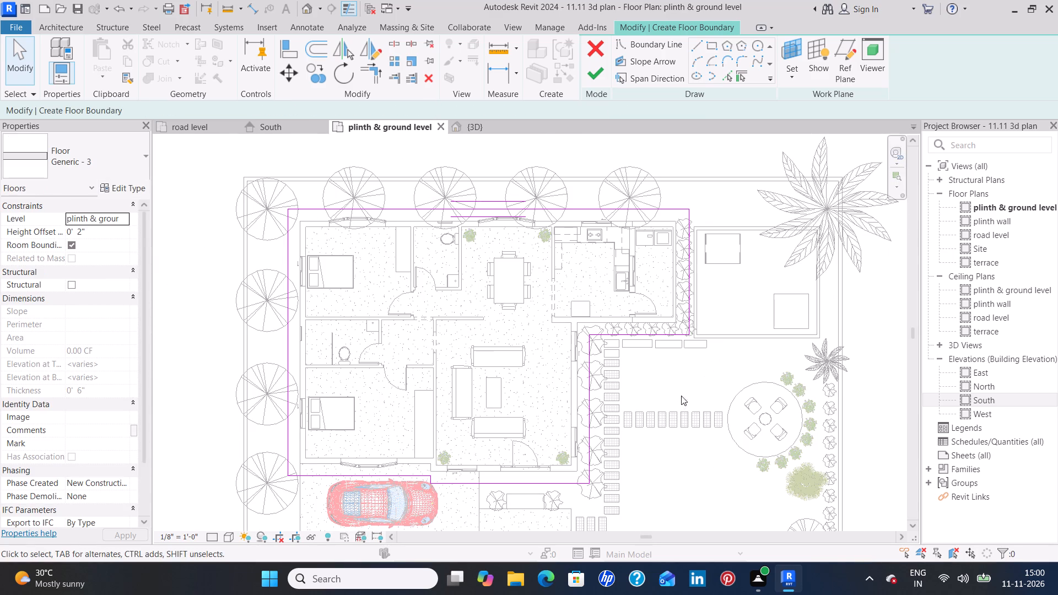
click(601, 71)
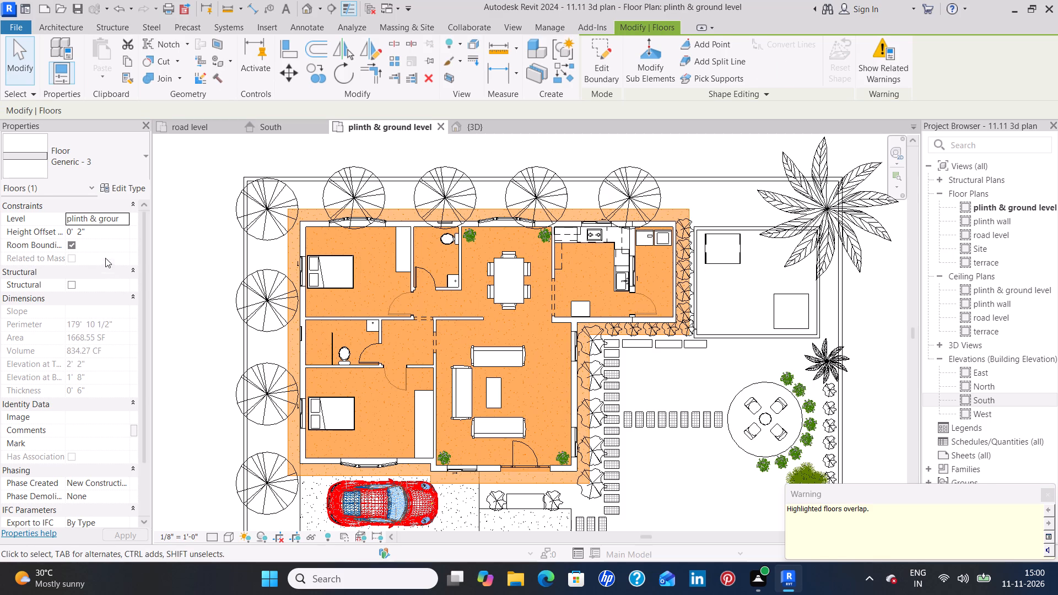
Move the new floor slab to the terrace level with a height offset of 0.
click(126, 219)
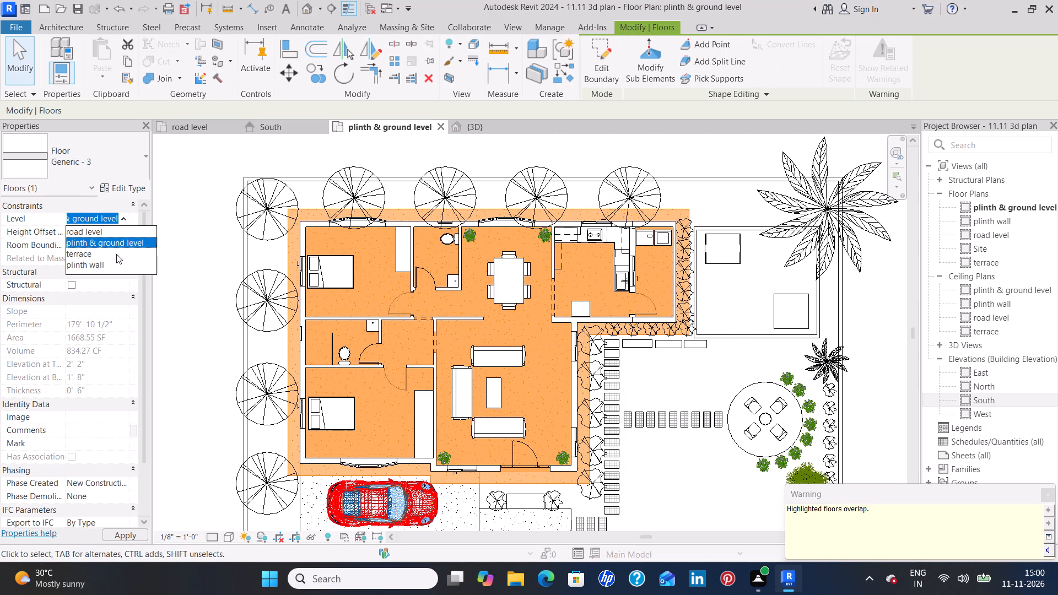
click(116, 254)
click(95, 231)
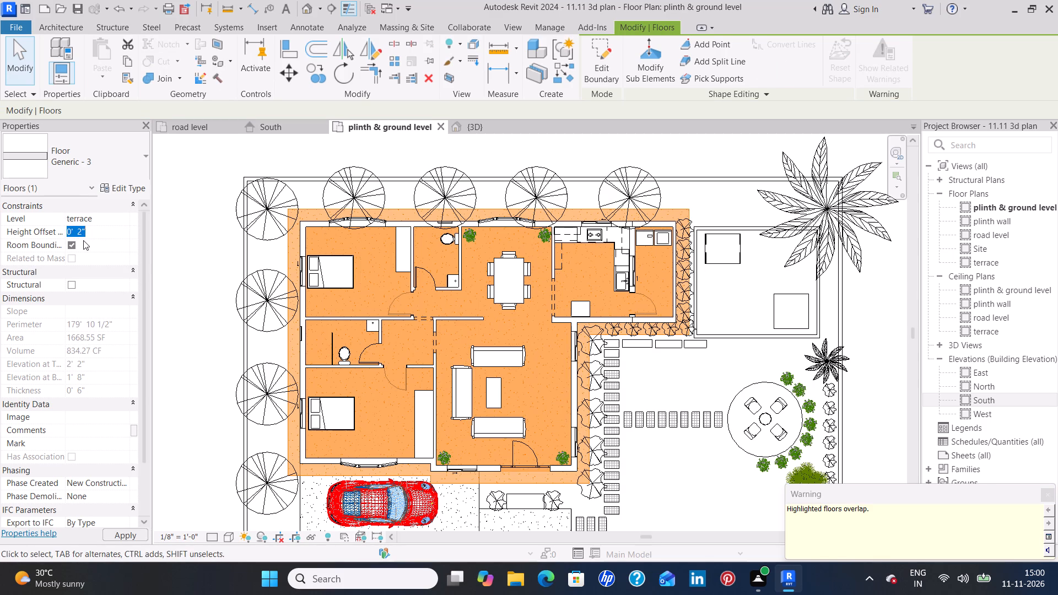
key(BackSpace)
key(0)
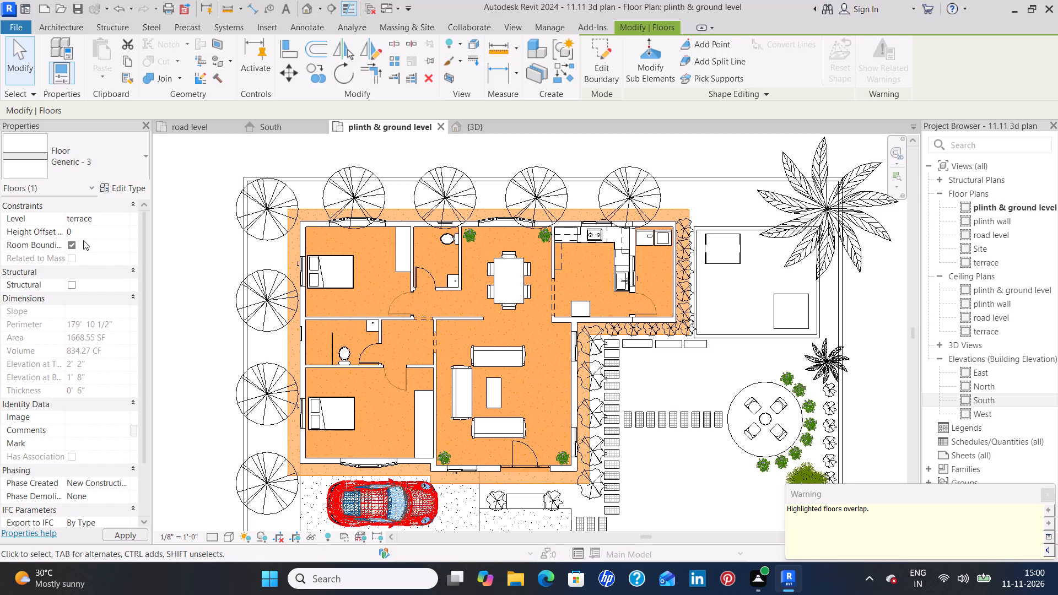
key(Return)
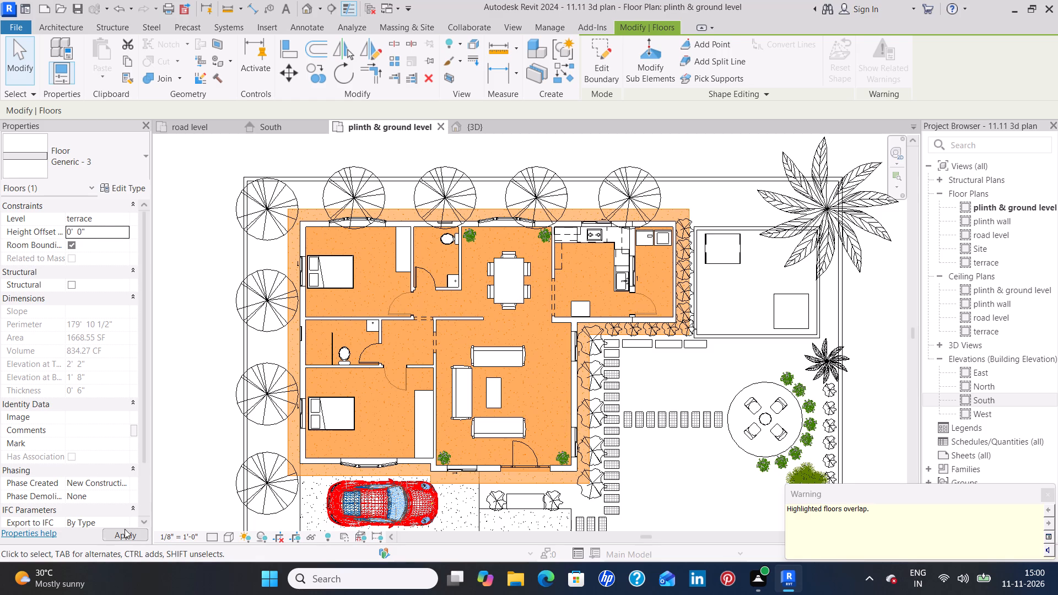
click(121, 534)
click(195, 468)
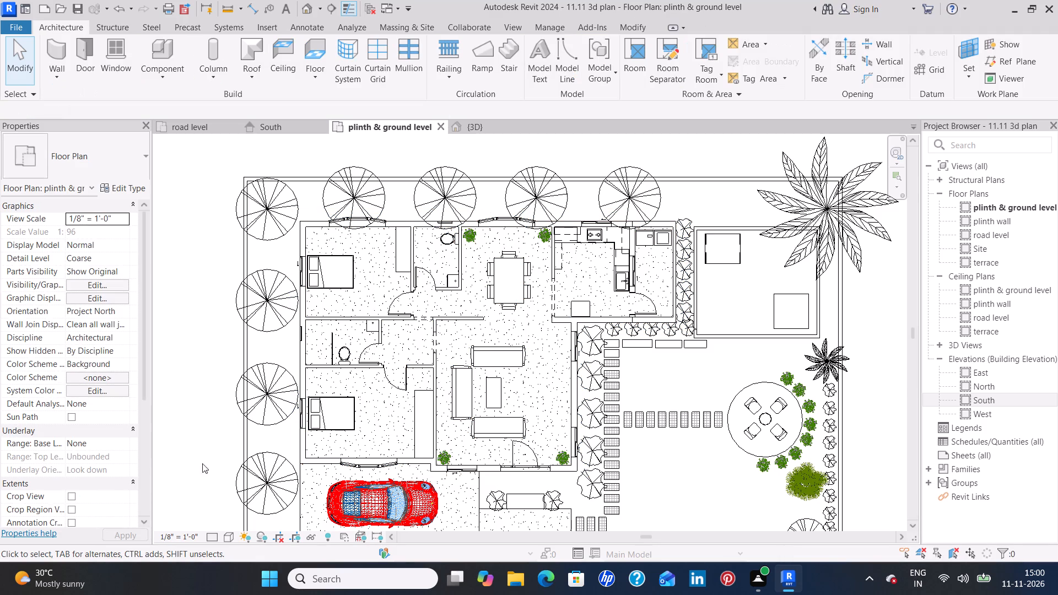
Examine the terrace slab in 3D, checking its edges and how it sits on the outer walls around the house.
click(490, 127)
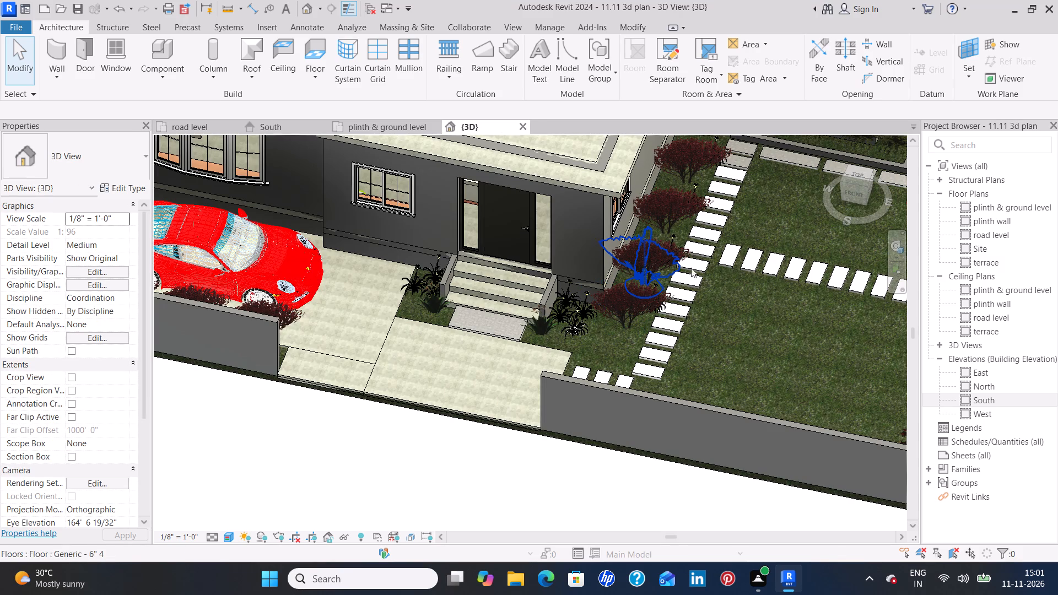
shift+middle_drag(768, 355, 768, 322)
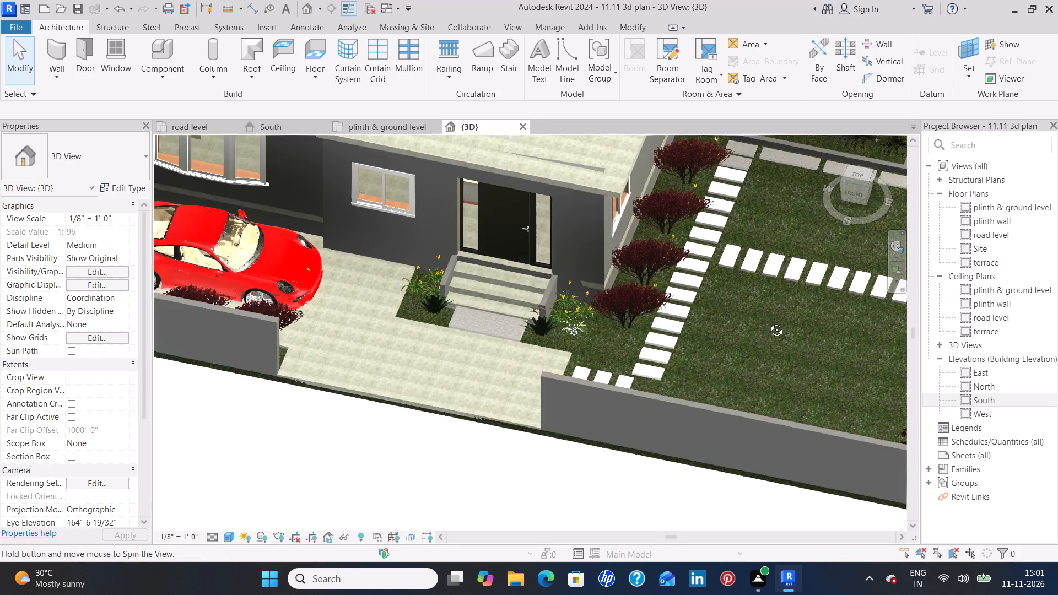
shift+middle_drag(768, 322, 750, 193)
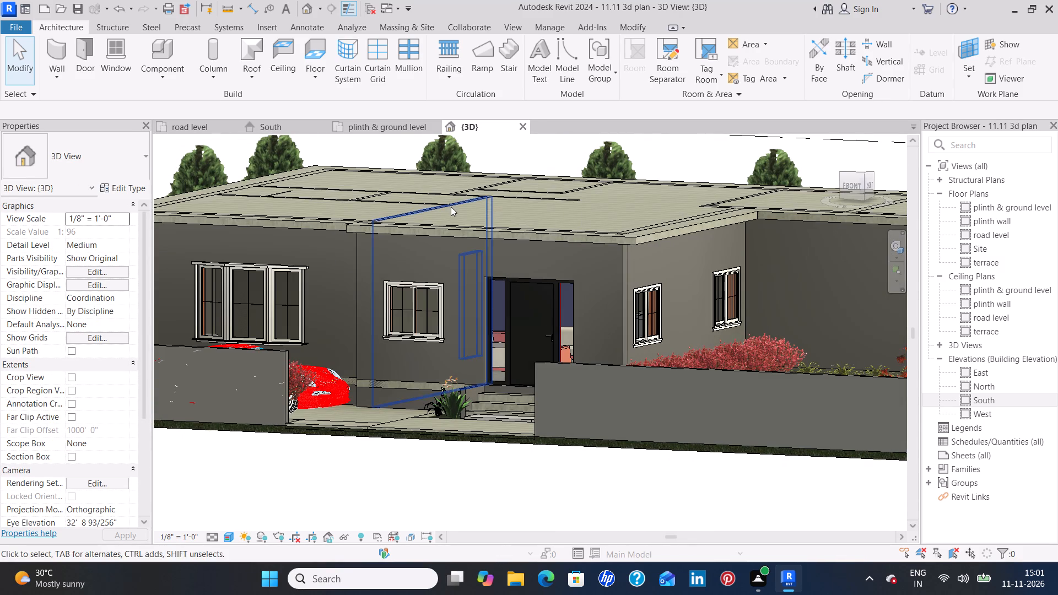
scroll(655, 236, up, 9)
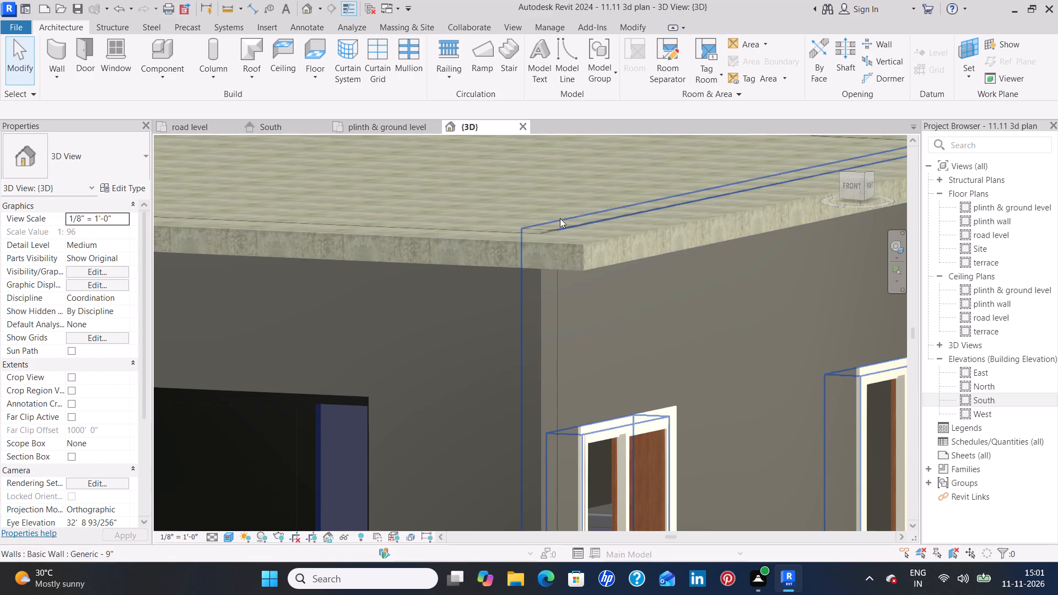
click(614, 242)
scroll(645, 247, down, 4)
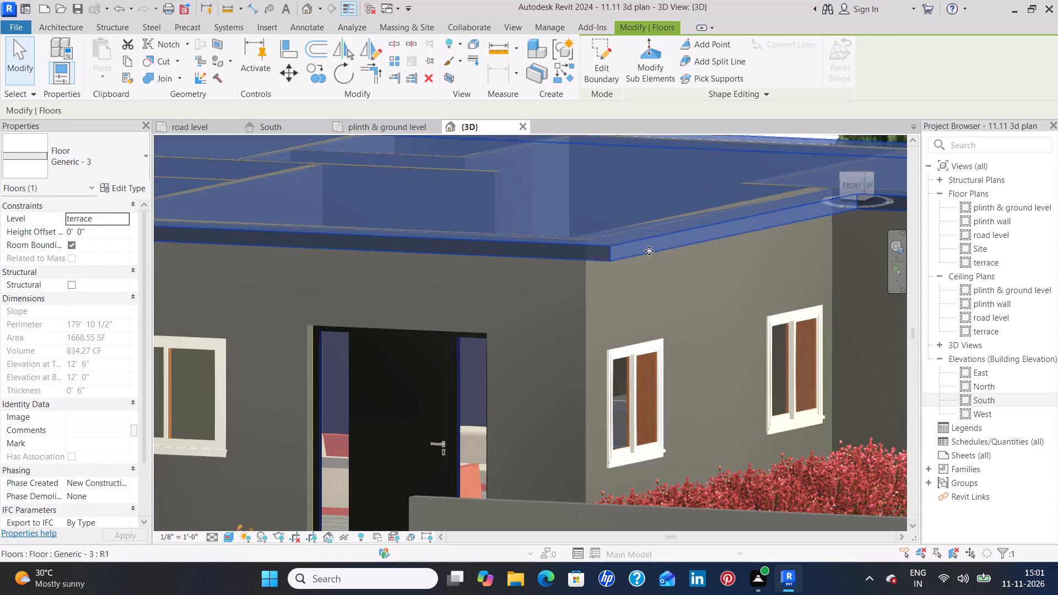
shift+middle_drag(737, 289, 679, 288)
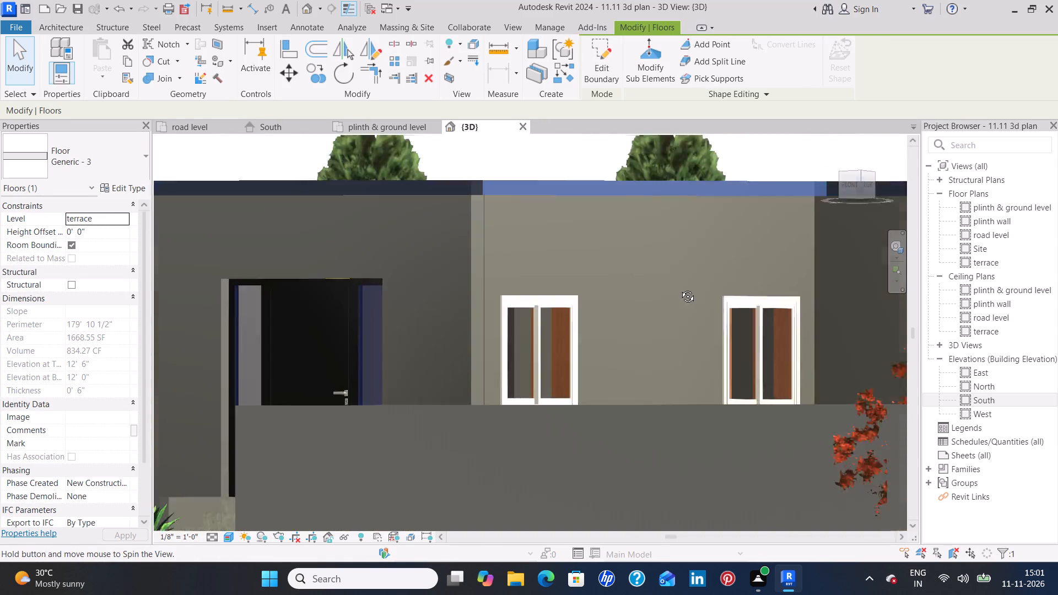
shift+middle_drag(679, 288, 493, 277)
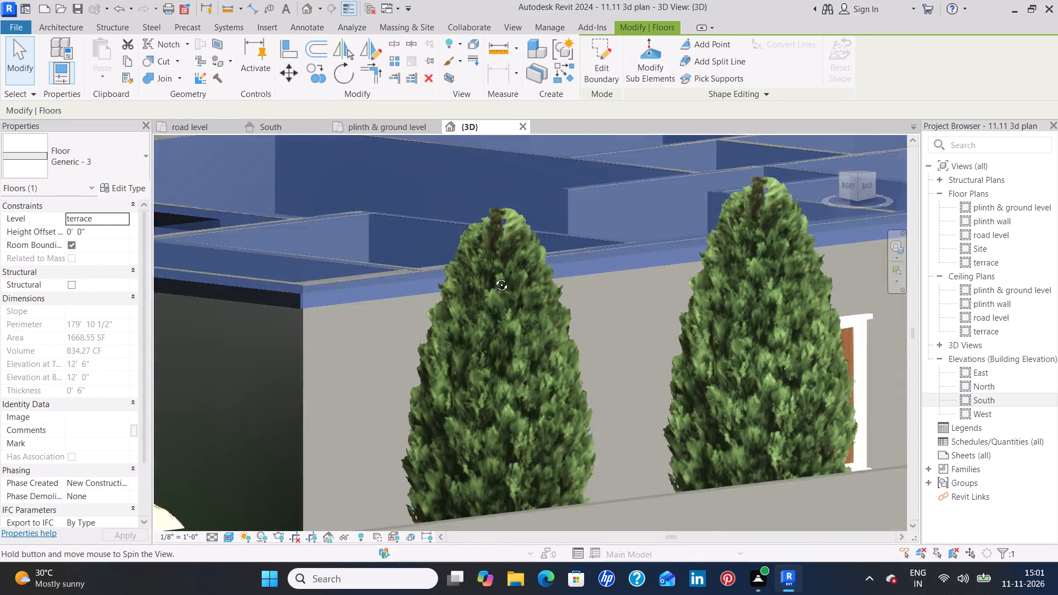
shift+middle_drag(493, 277, 602, 336)
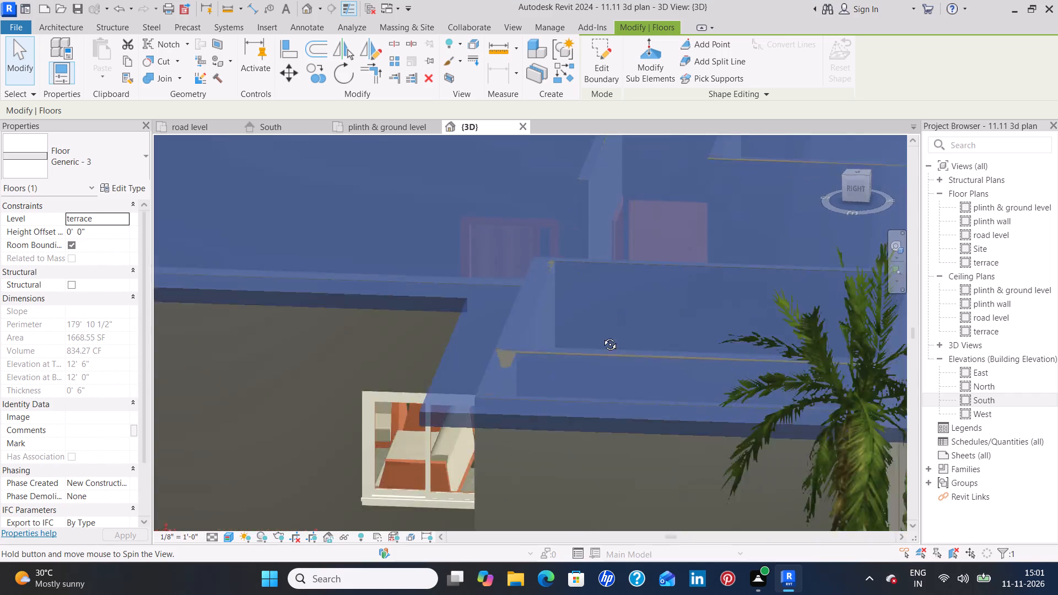
shift+middle_drag(602, 336, 627, 376)
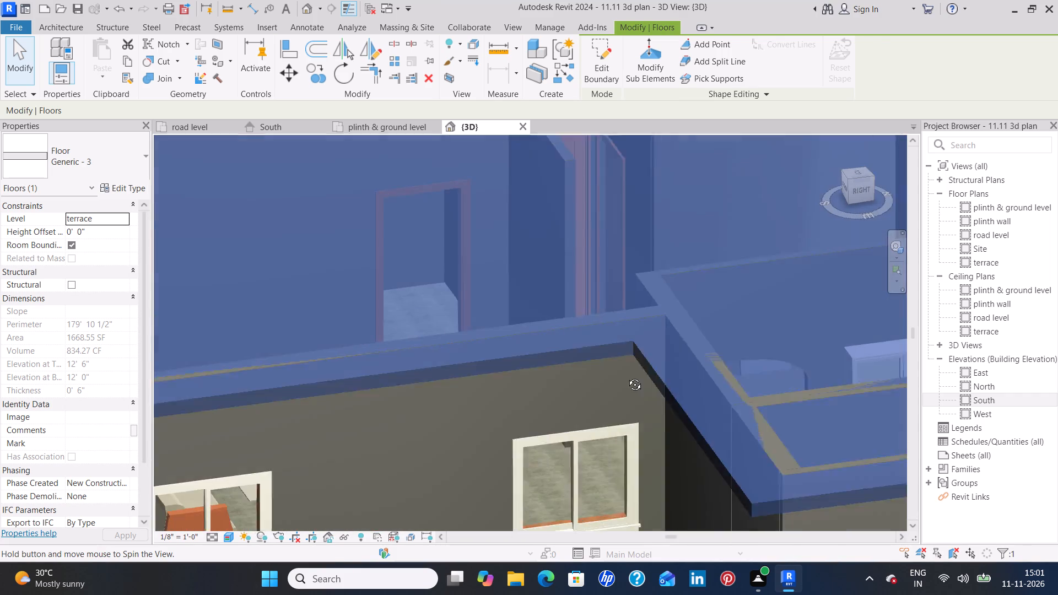
shift+middle_drag(627, 376, 454, 435)
shift+middle_drag(488, 439, 501, 439)
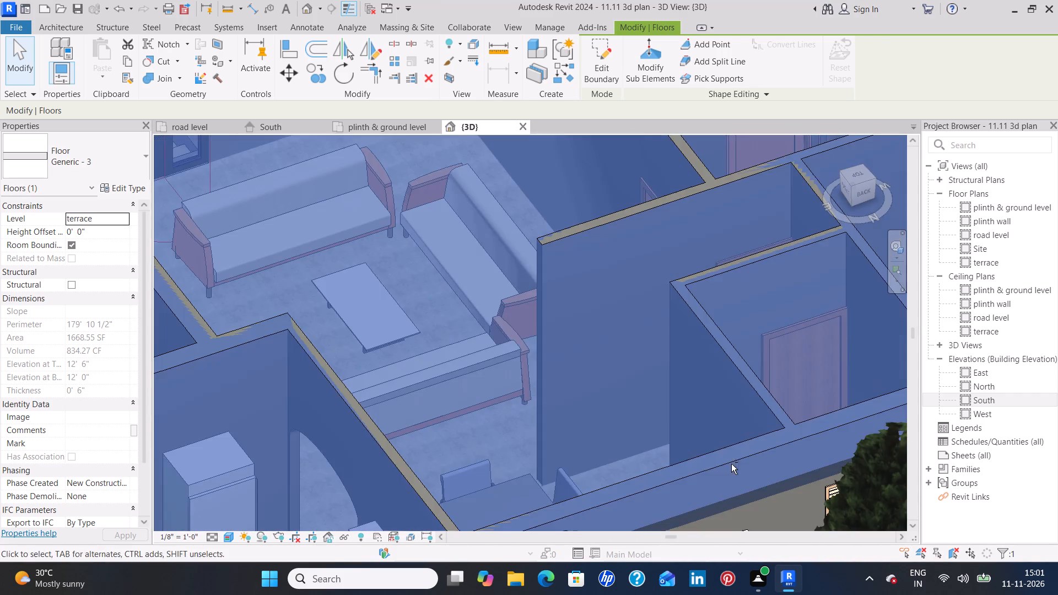
shift+middle_drag(573, 436, 839, 417)
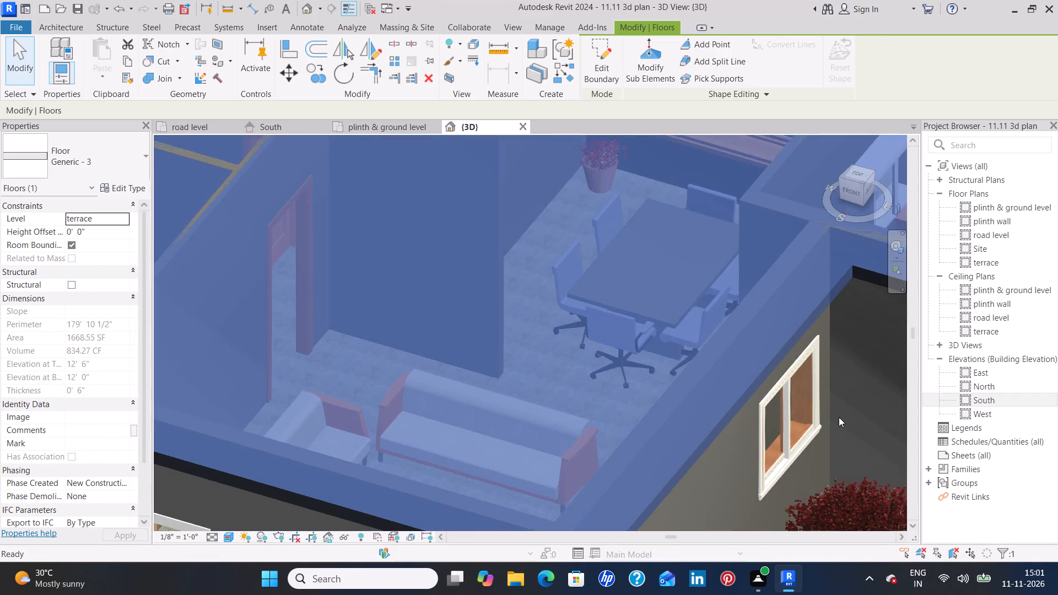
scroll(840, 417, down, 4)
click(617, 414)
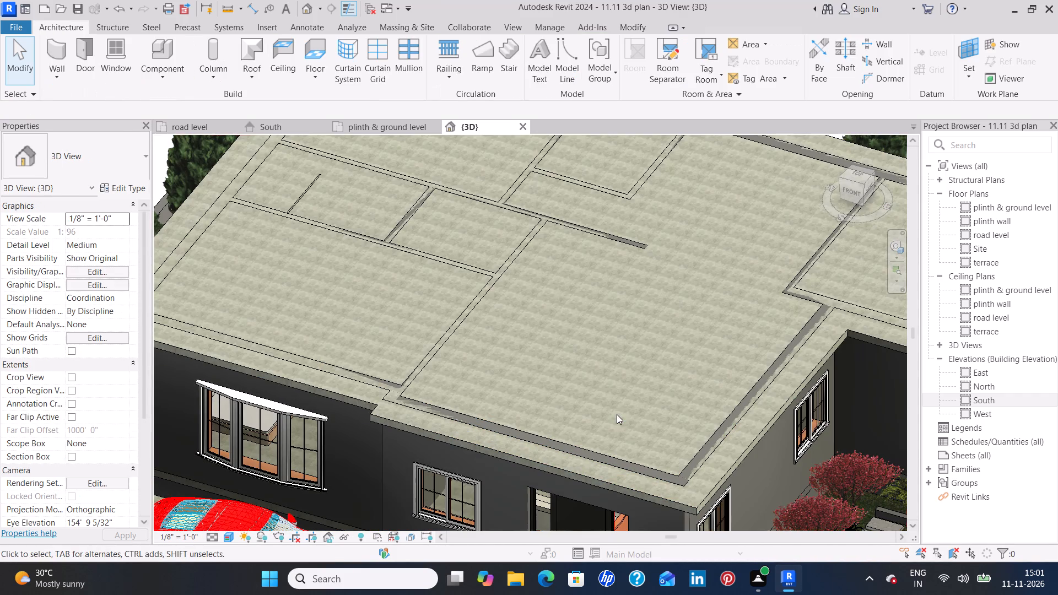
scroll(652, 399, down, 7)
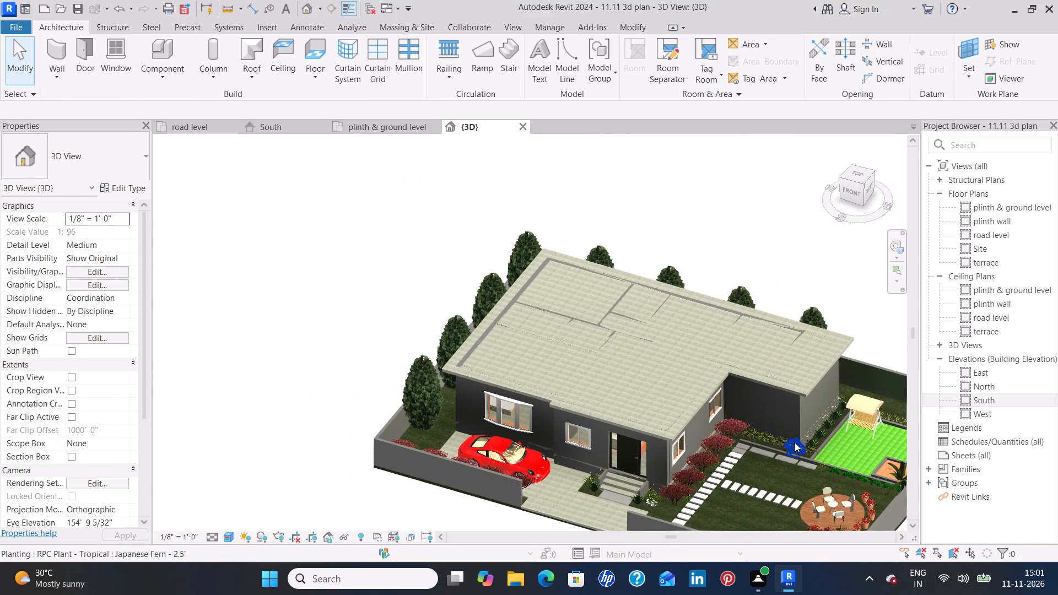
shift+middle_drag(802, 442, 811, 376)
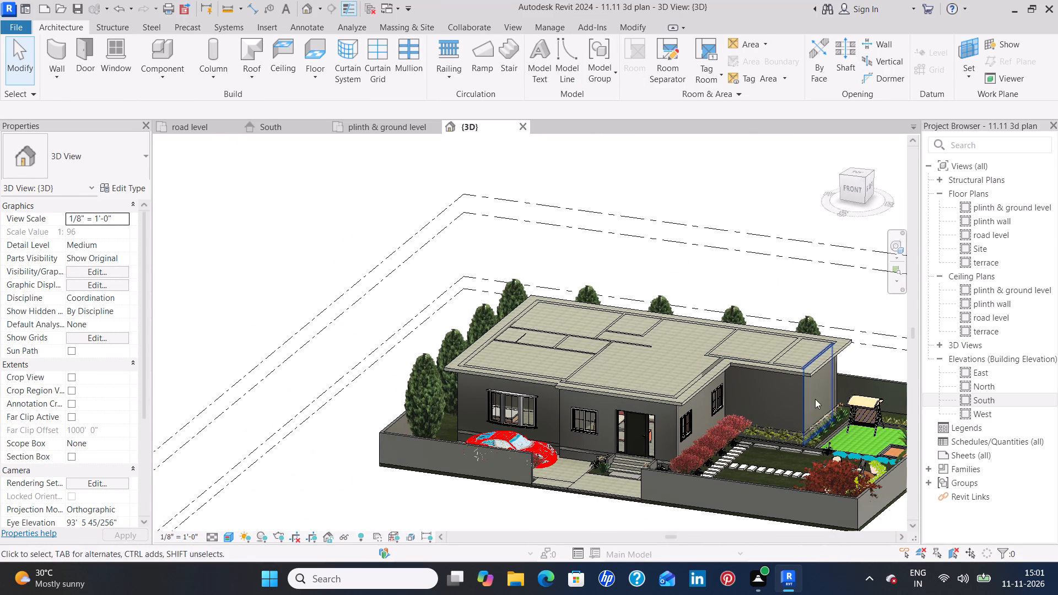
Start an in-place model component in the Casework category, accepting the suggested name, facing the front of the house.
click(847, 190)
scroll(755, 396, up, 2)
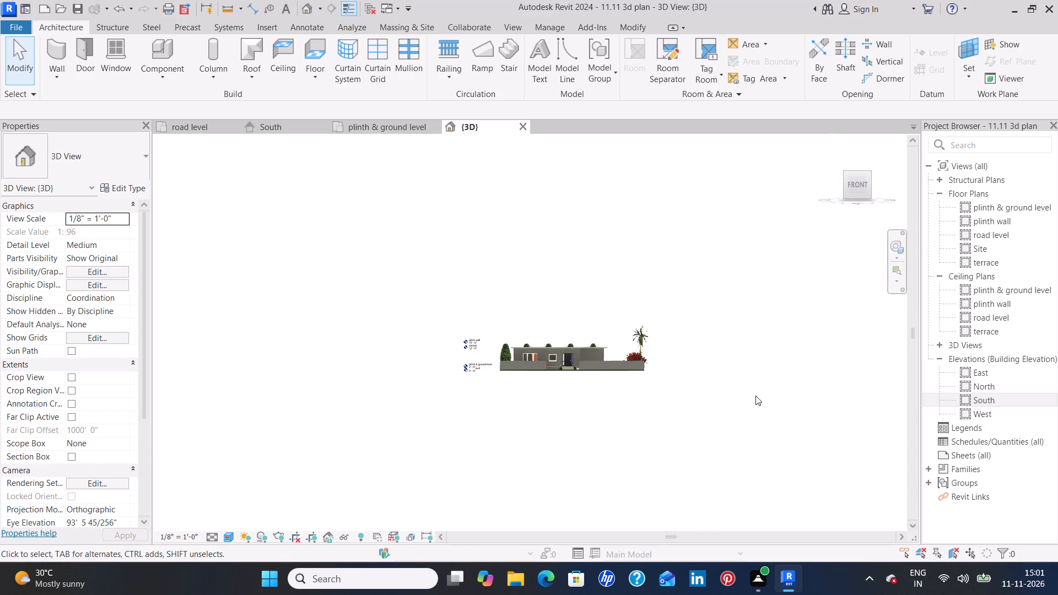
scroll(755, 396, up, 6)
middle_drag(351, 351, 450, 451)
scroll(401, 391, up, 1)
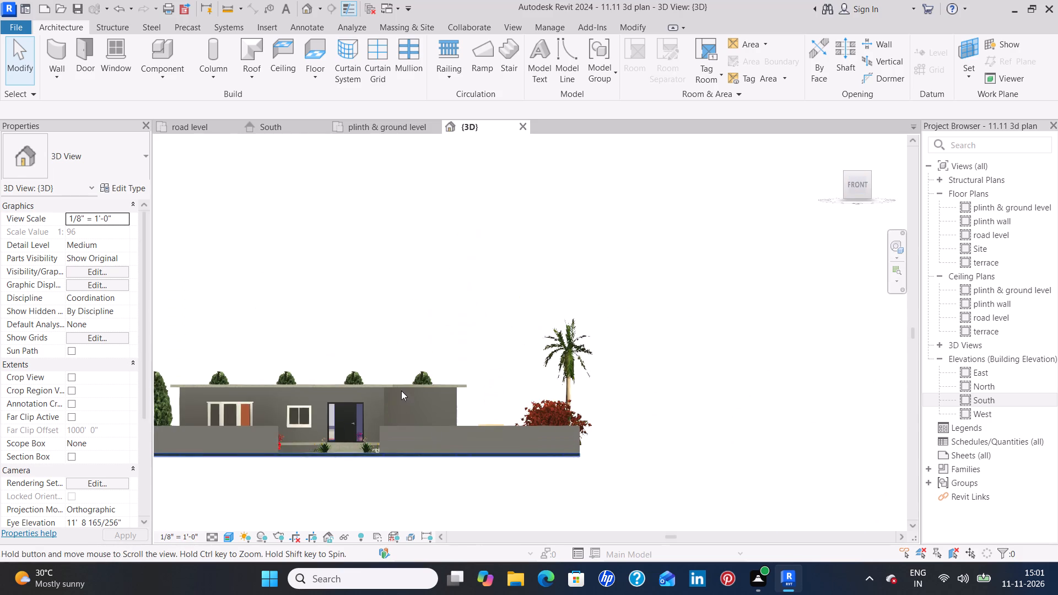
scroll(401, 391, up, 10)
middle_drag(381, 477, 401, 368)
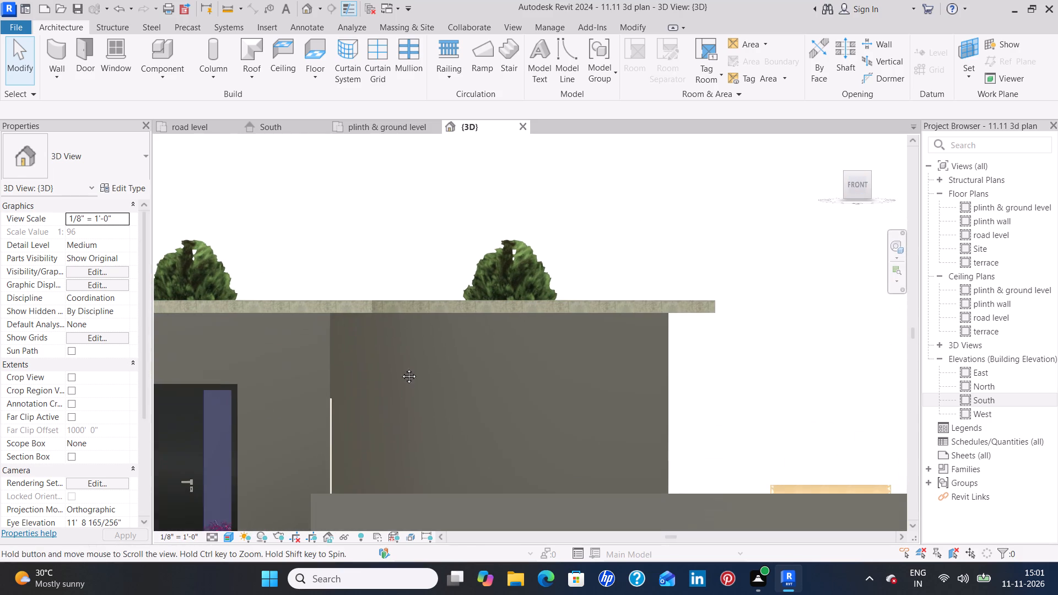
middle_drag(401, 368, 404, 351)
scroll(520, 358, up, 3)
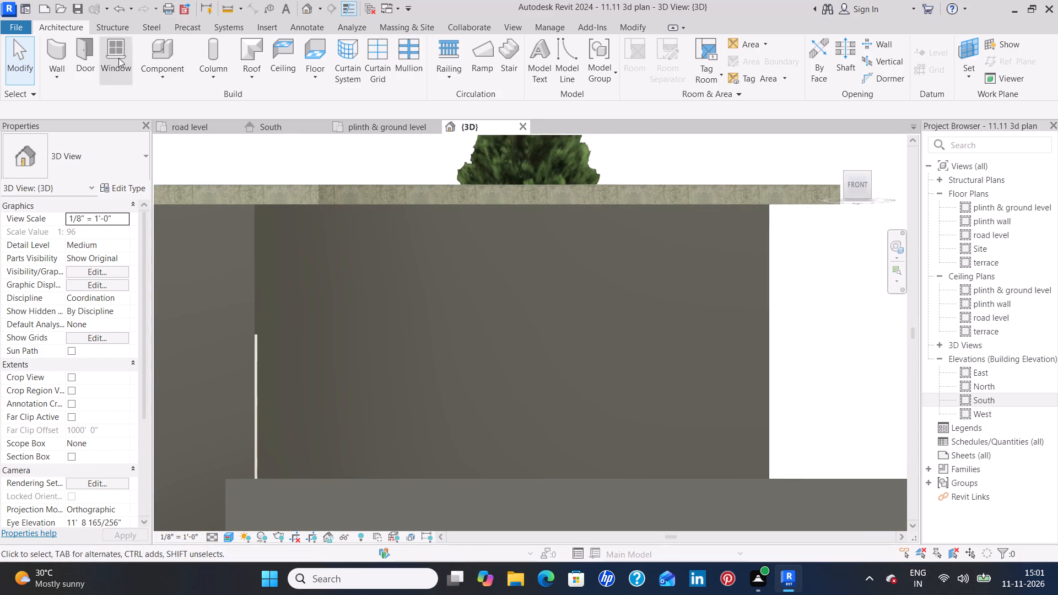
click(163, 73)
click(196, 138)
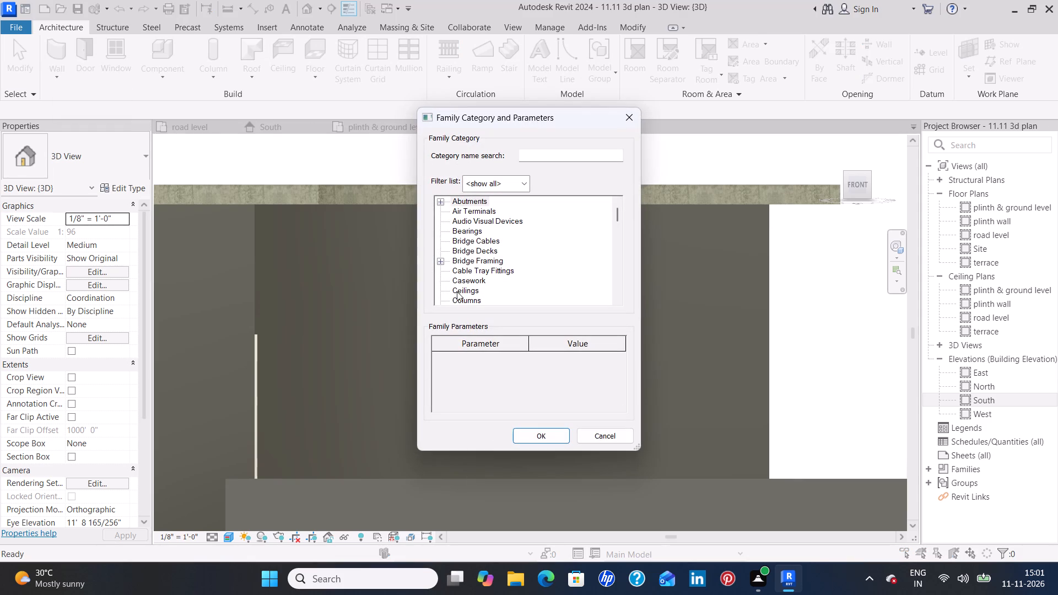
click(469, 278)
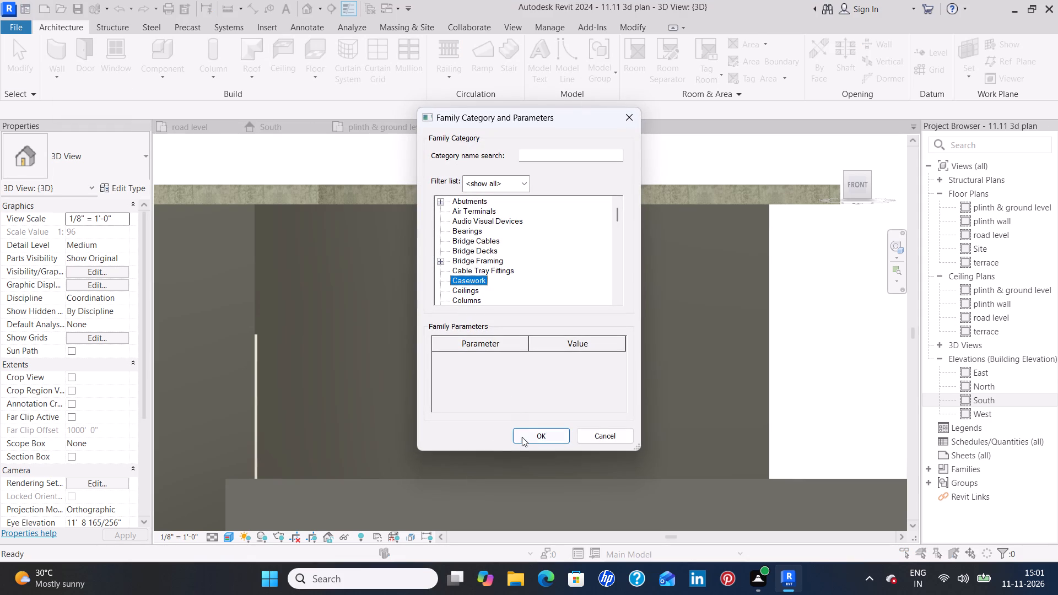
click(522, 435)
click(523, 309)
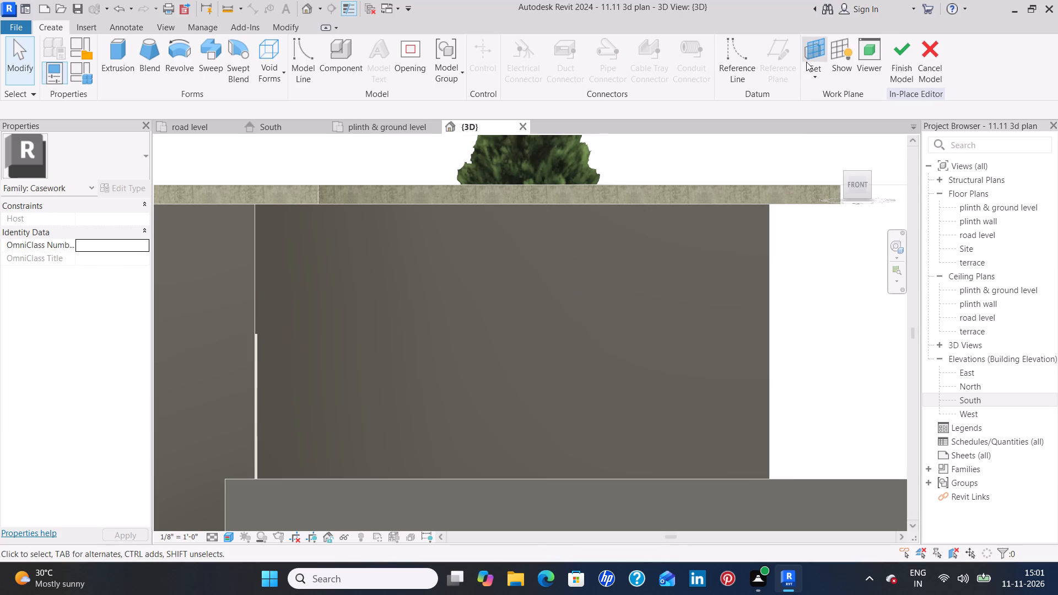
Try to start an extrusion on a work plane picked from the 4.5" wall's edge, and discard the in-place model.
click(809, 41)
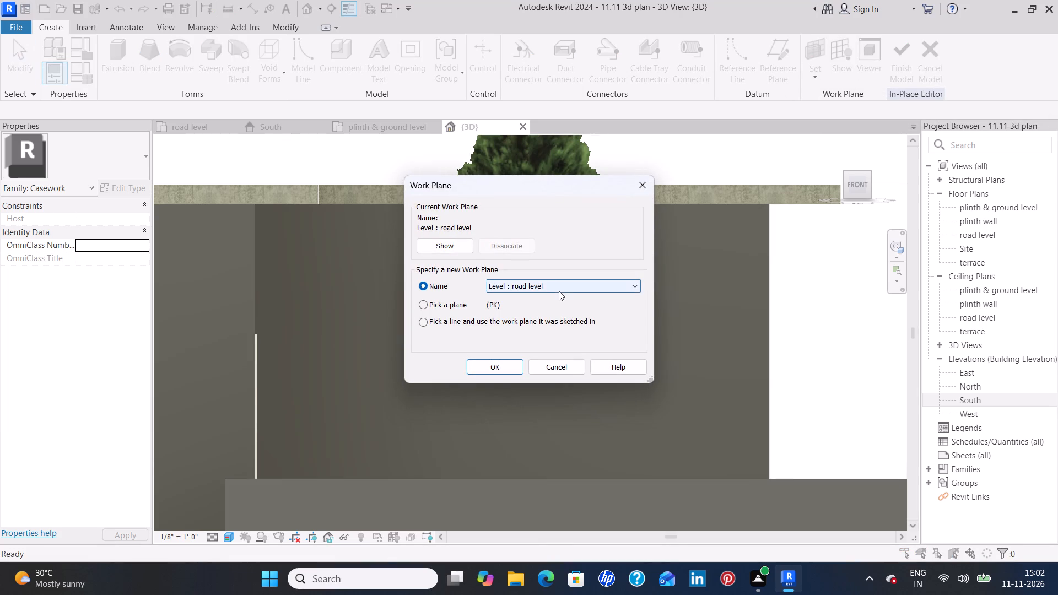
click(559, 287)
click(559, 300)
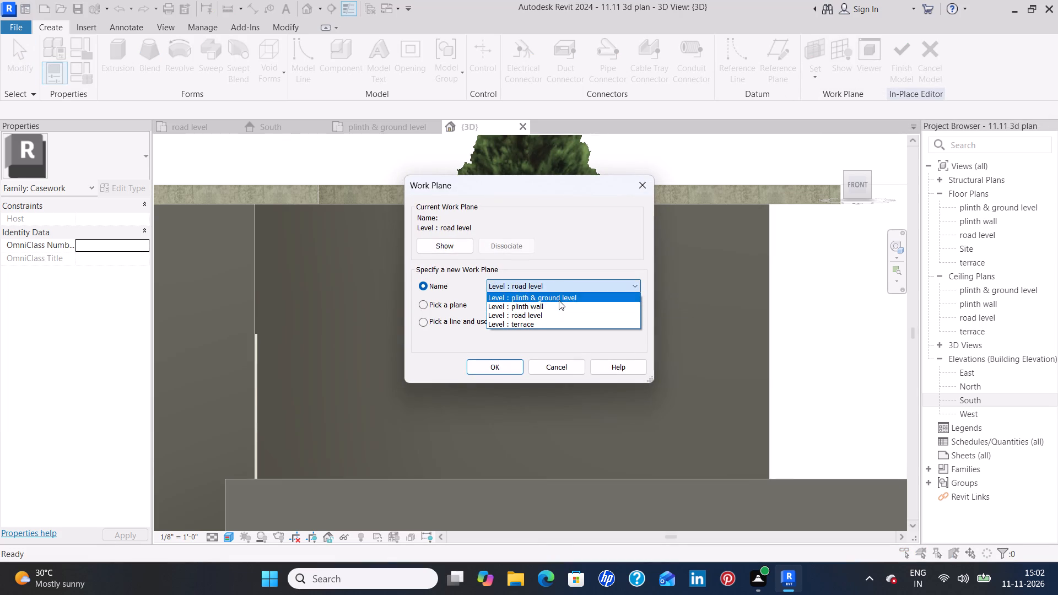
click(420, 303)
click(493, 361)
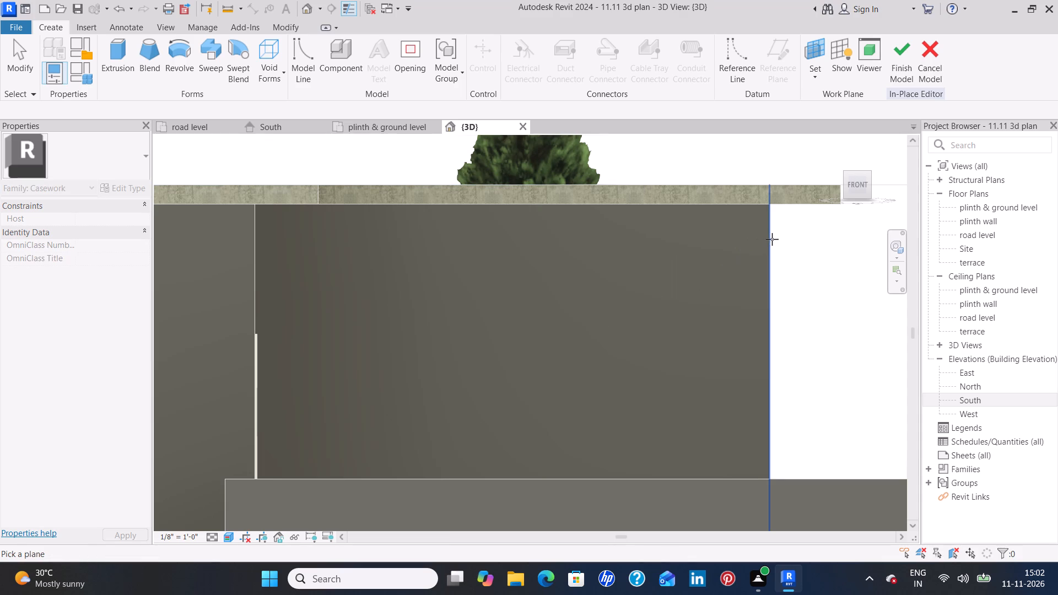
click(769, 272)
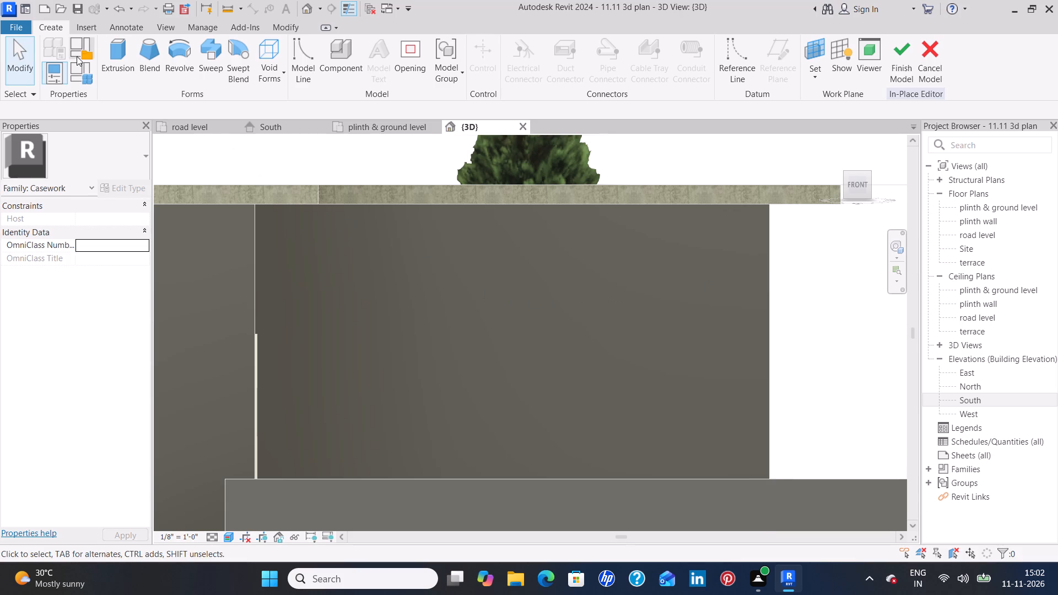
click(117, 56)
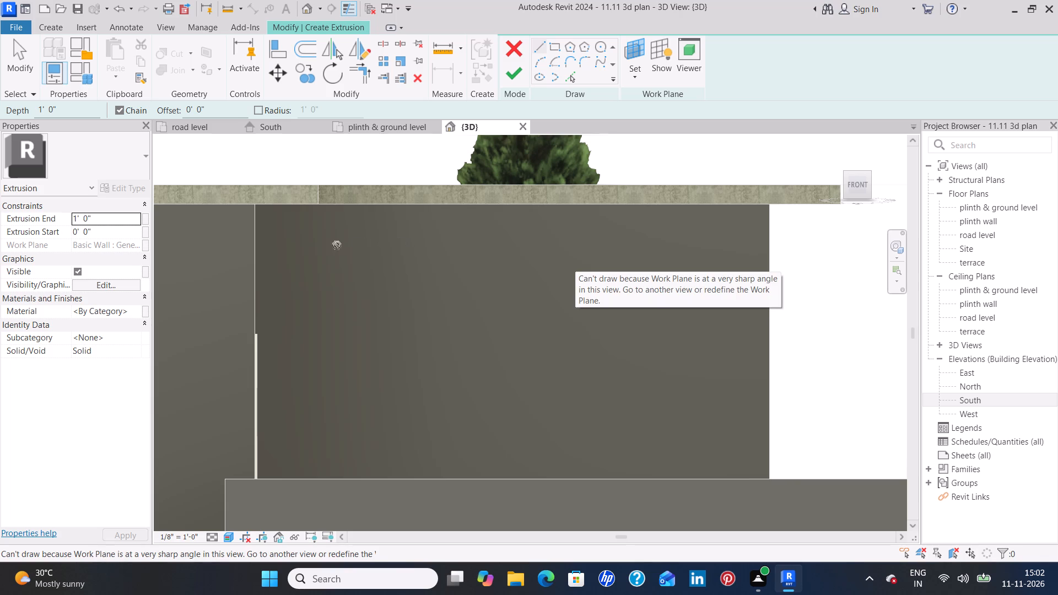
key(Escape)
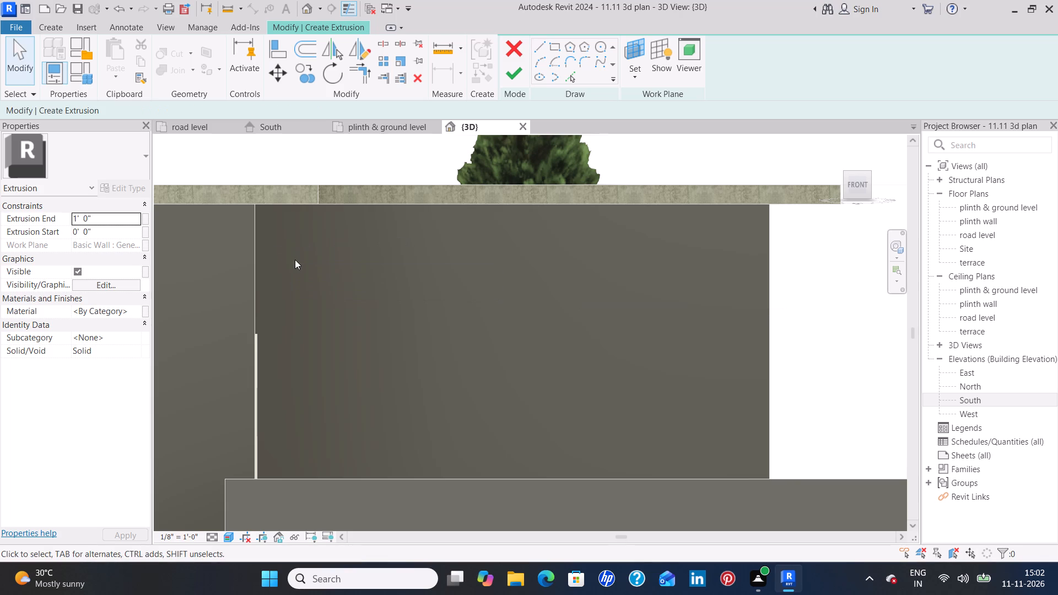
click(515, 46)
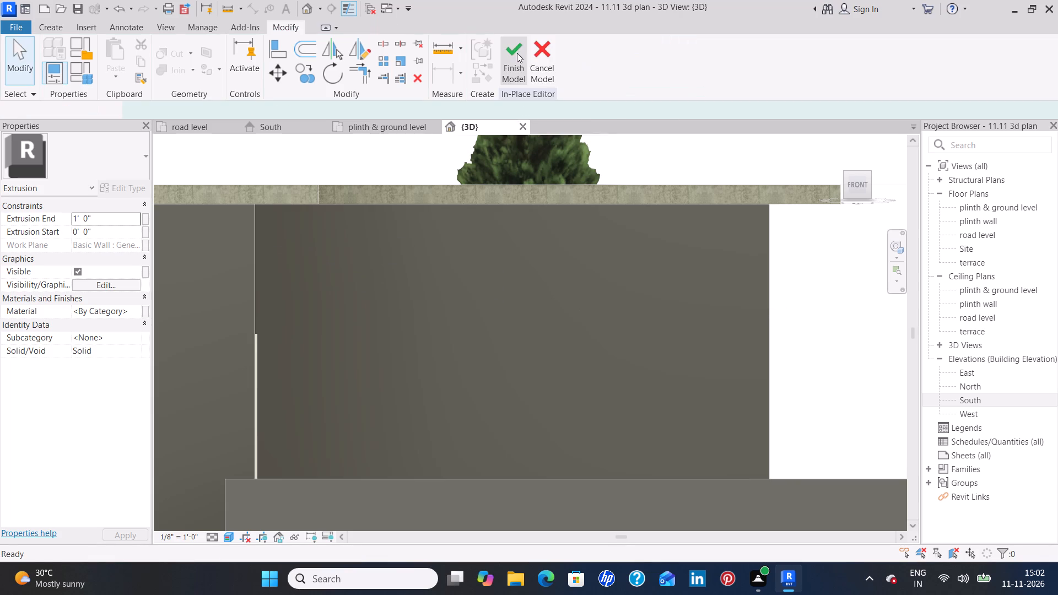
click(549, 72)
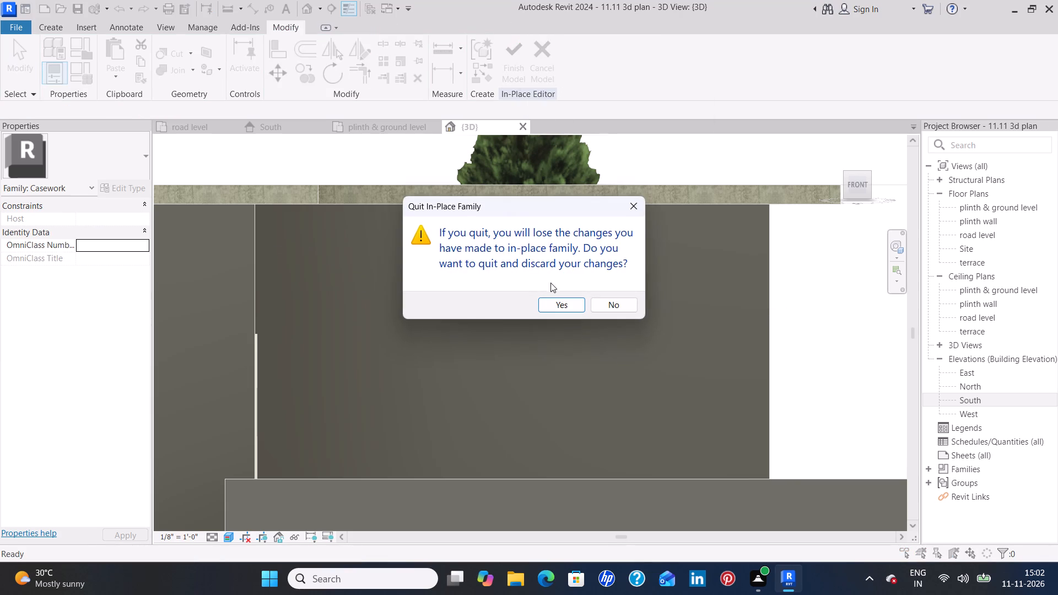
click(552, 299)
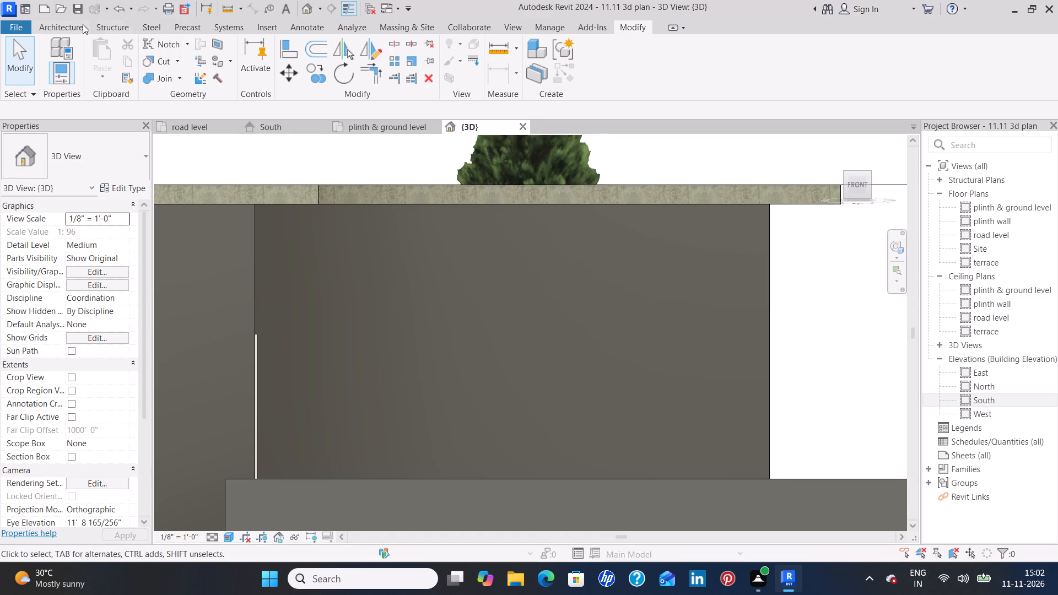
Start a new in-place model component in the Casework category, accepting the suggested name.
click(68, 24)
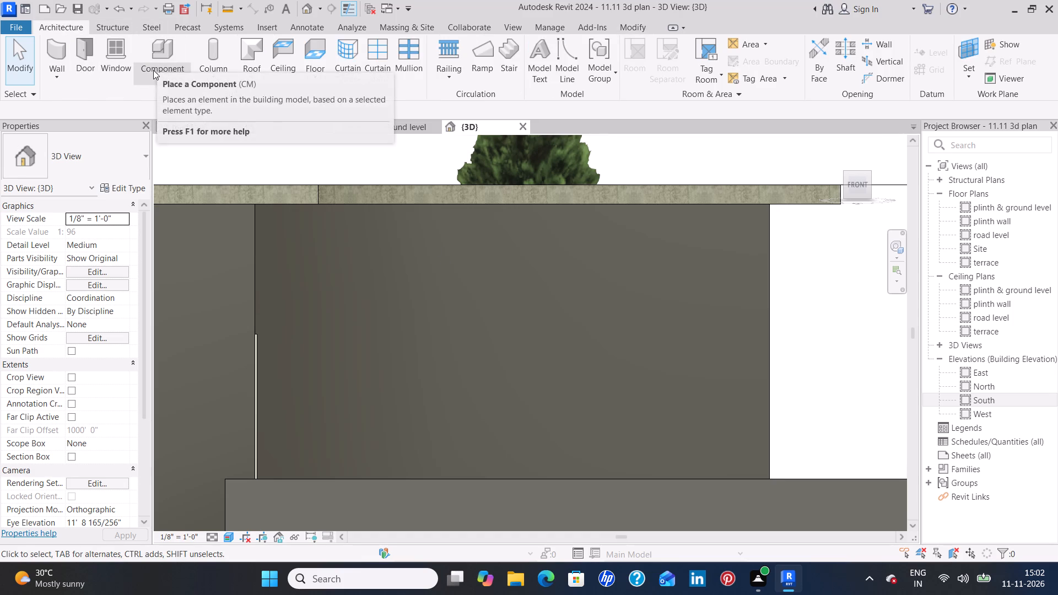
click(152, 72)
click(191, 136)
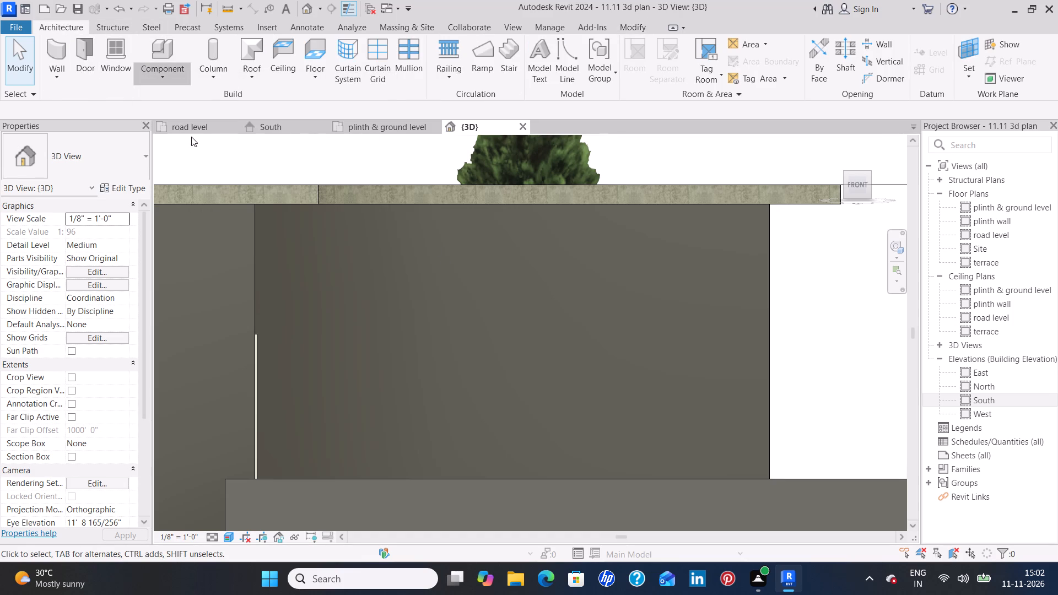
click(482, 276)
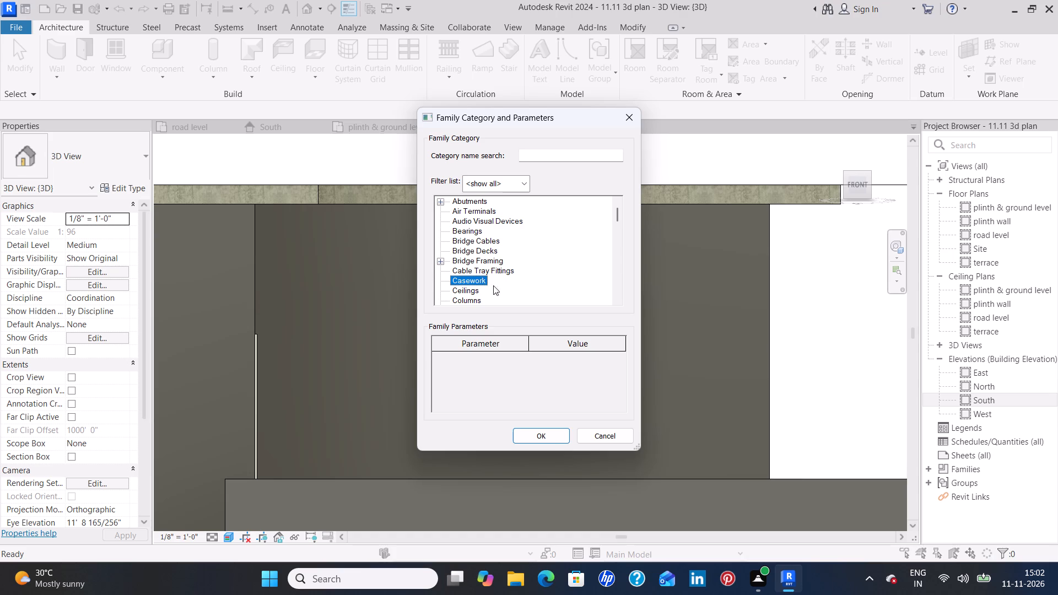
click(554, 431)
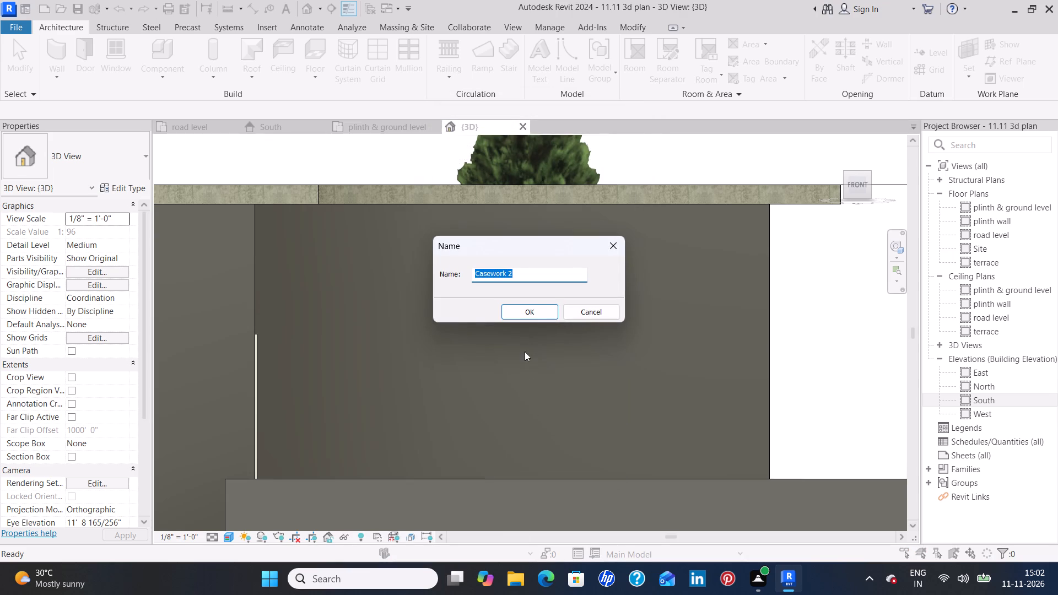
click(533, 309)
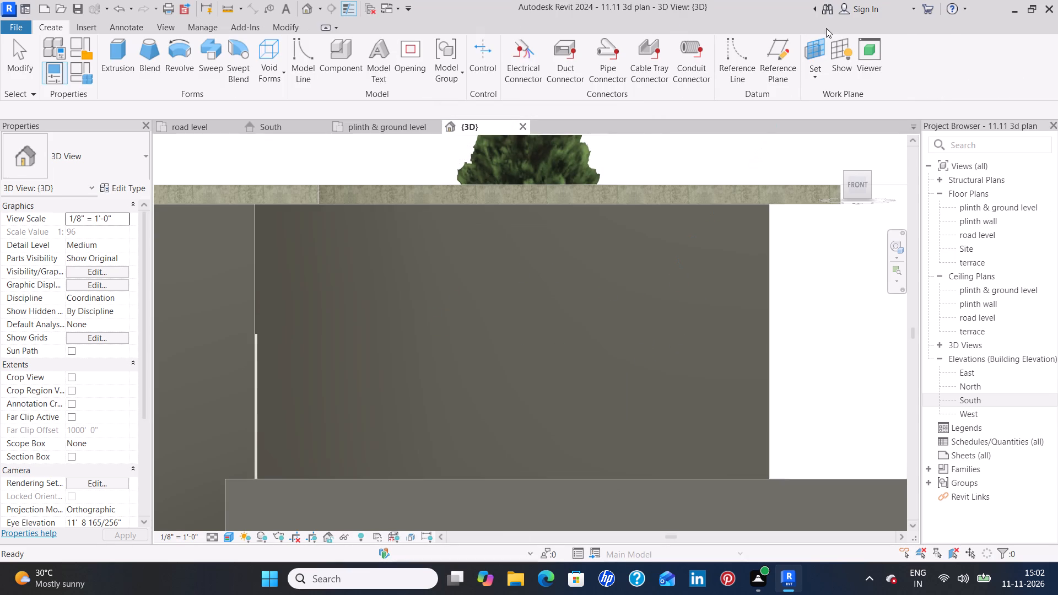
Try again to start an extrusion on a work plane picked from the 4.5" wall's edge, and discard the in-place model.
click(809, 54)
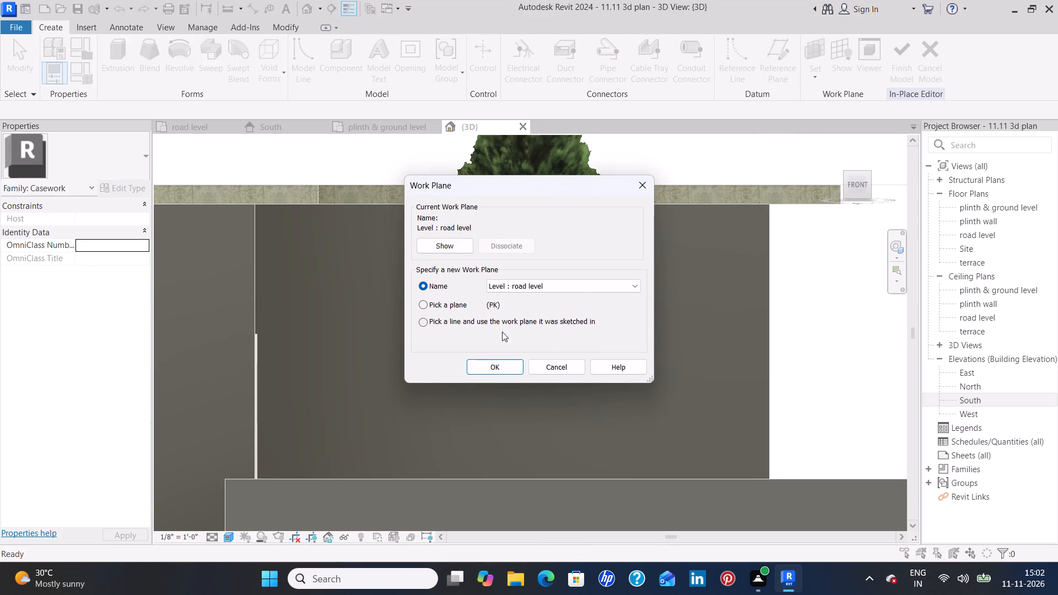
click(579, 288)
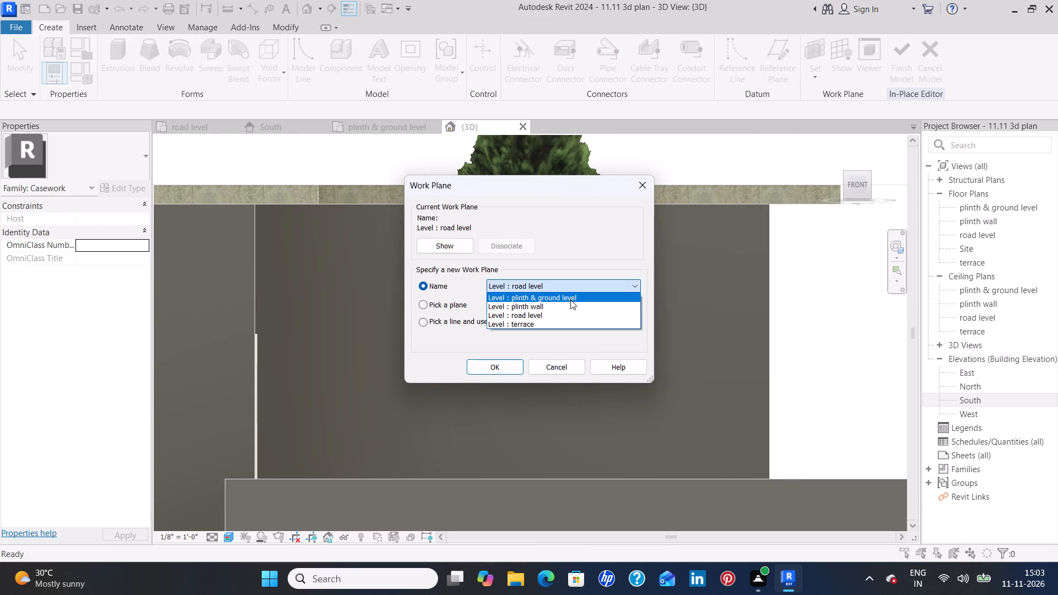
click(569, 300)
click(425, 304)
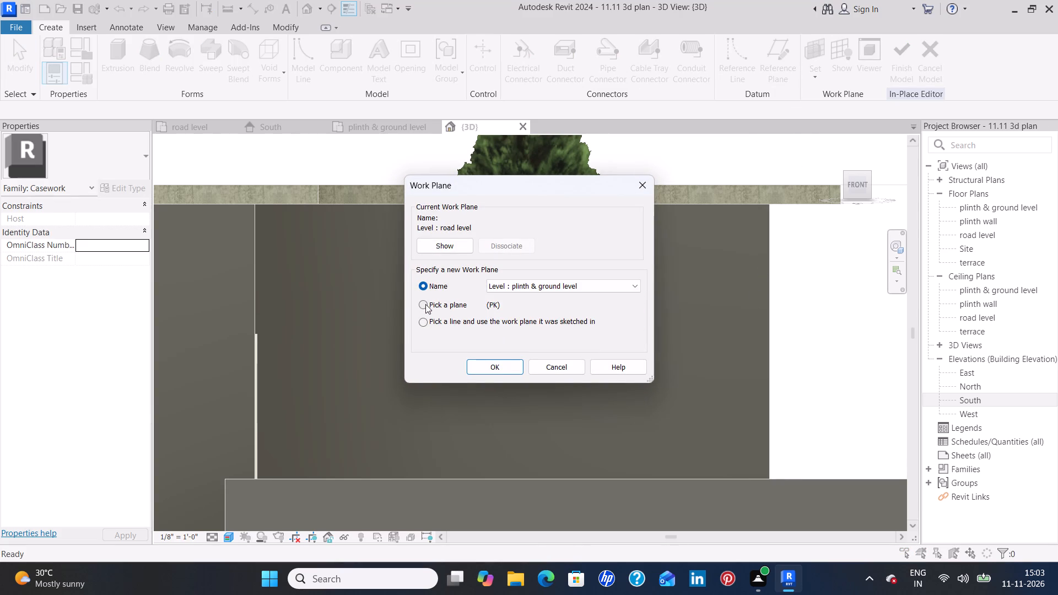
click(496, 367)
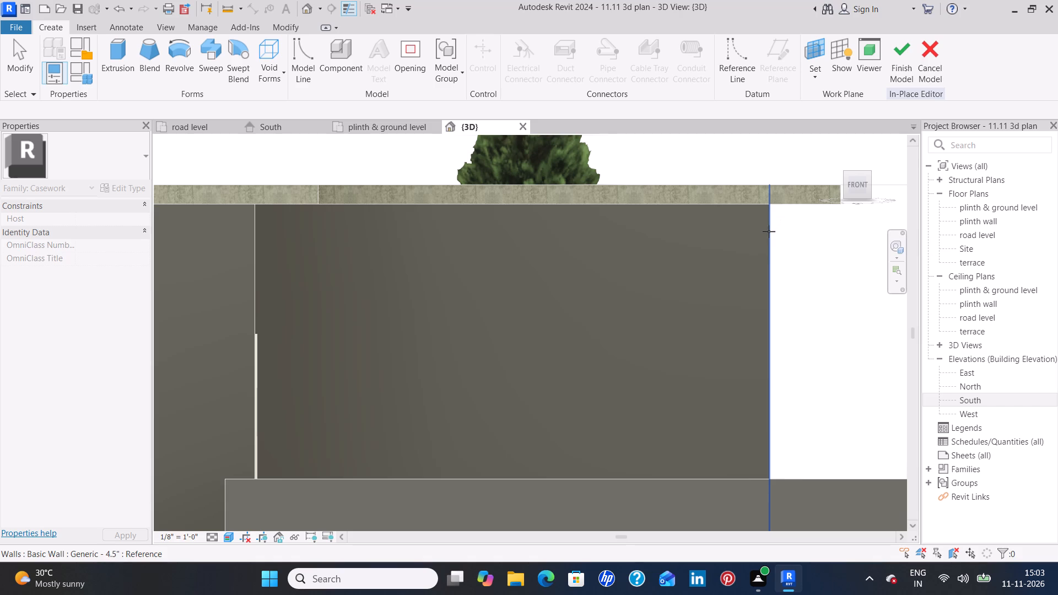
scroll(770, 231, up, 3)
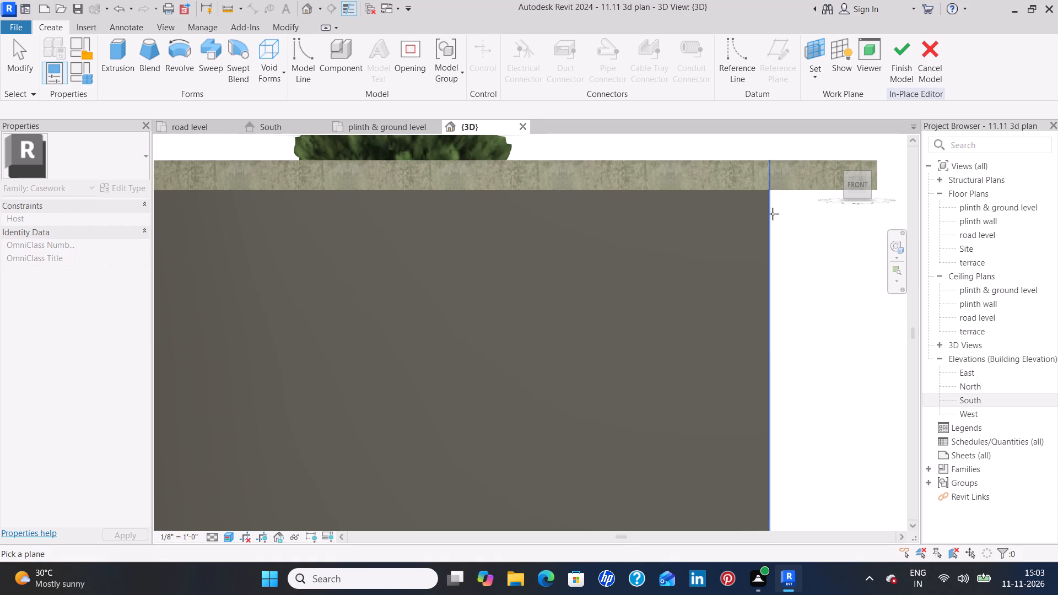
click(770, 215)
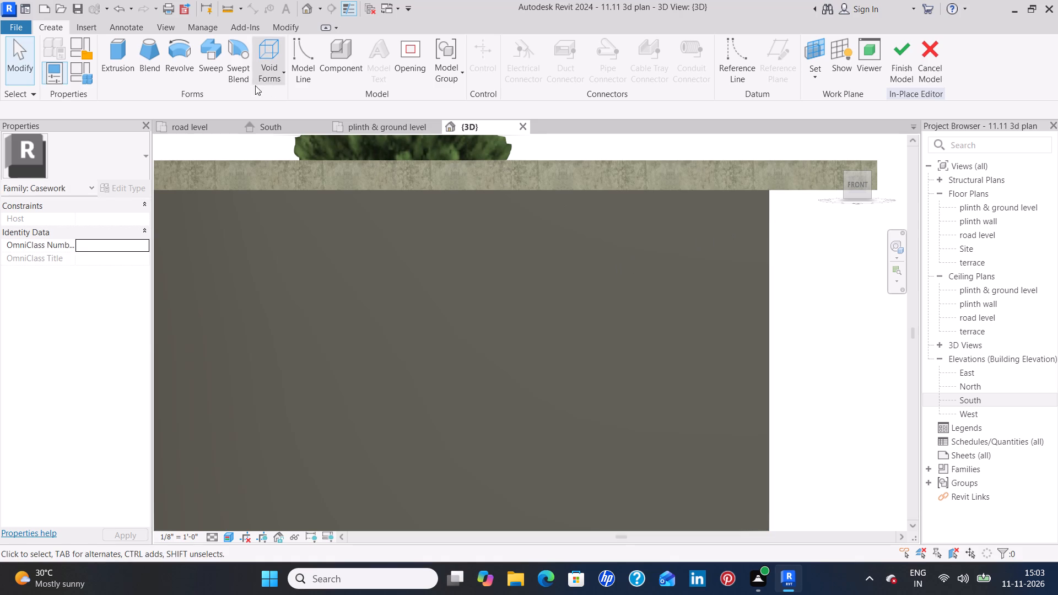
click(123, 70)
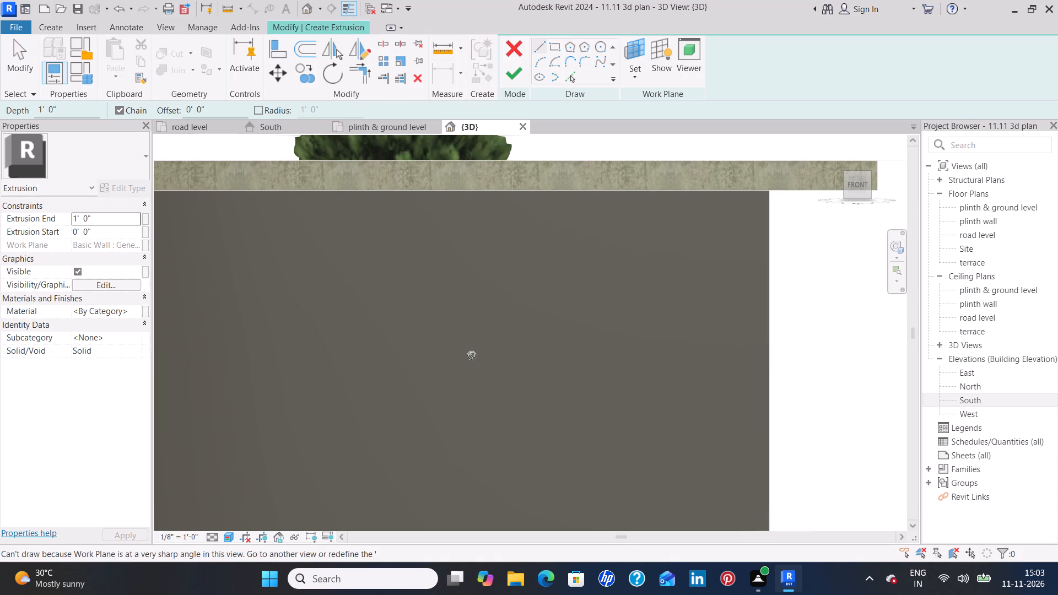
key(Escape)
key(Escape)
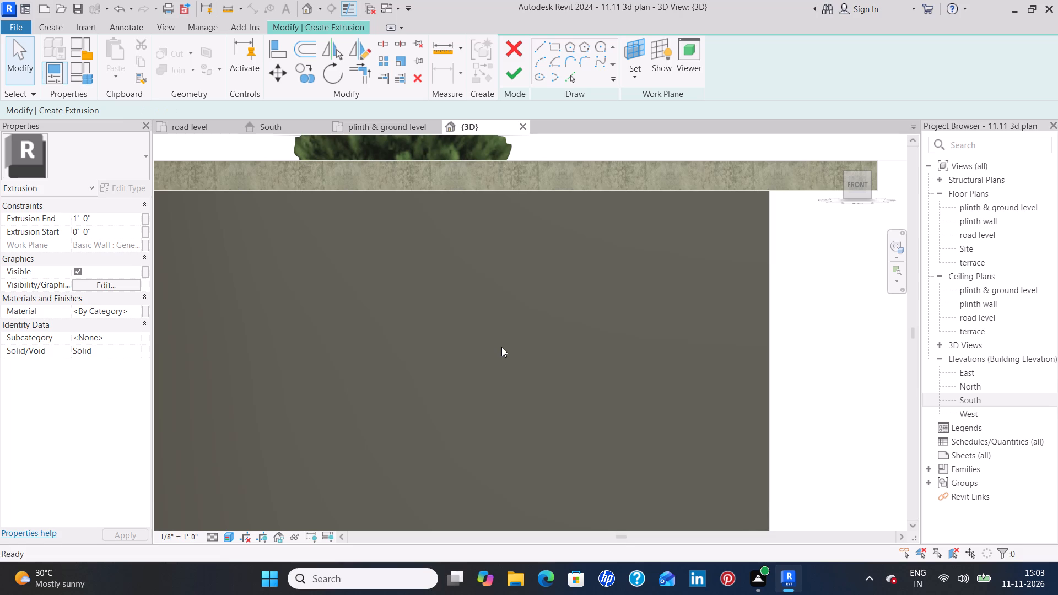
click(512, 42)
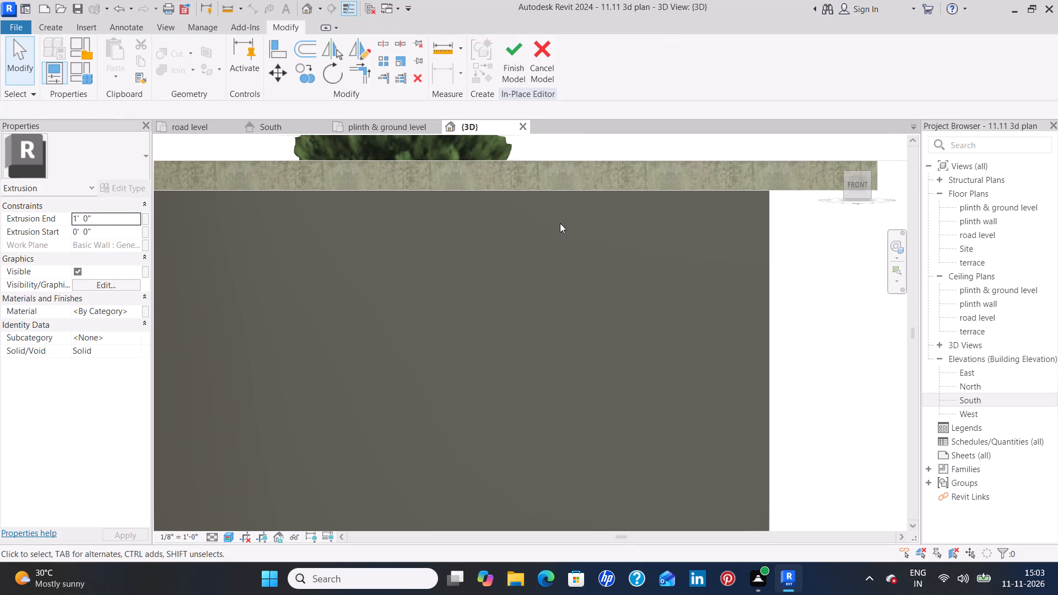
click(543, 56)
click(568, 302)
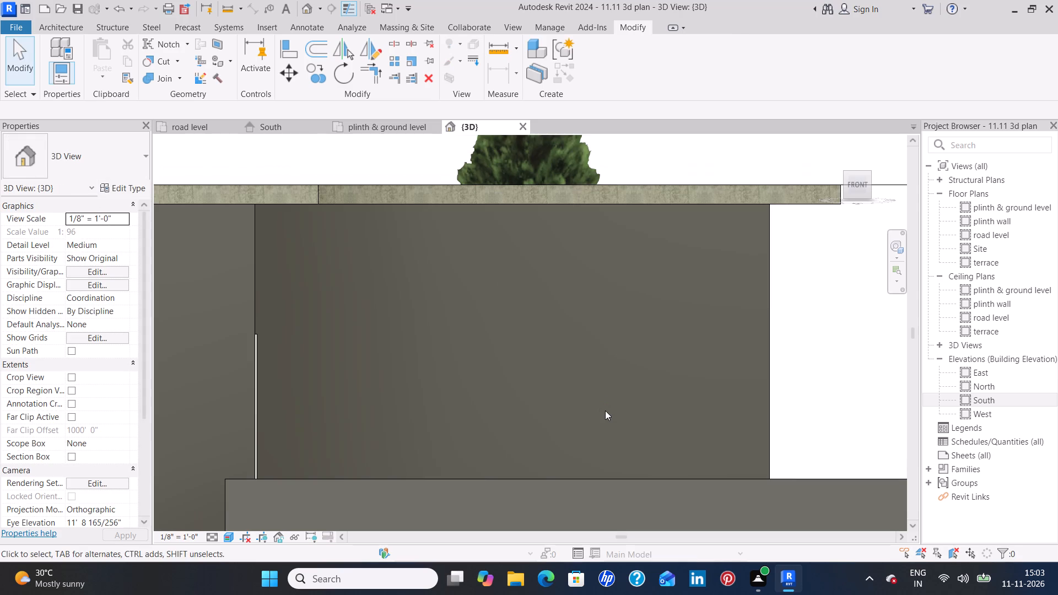
Start another in-place model component in the Casework category, accepting the suggested name.
click(66, 21)
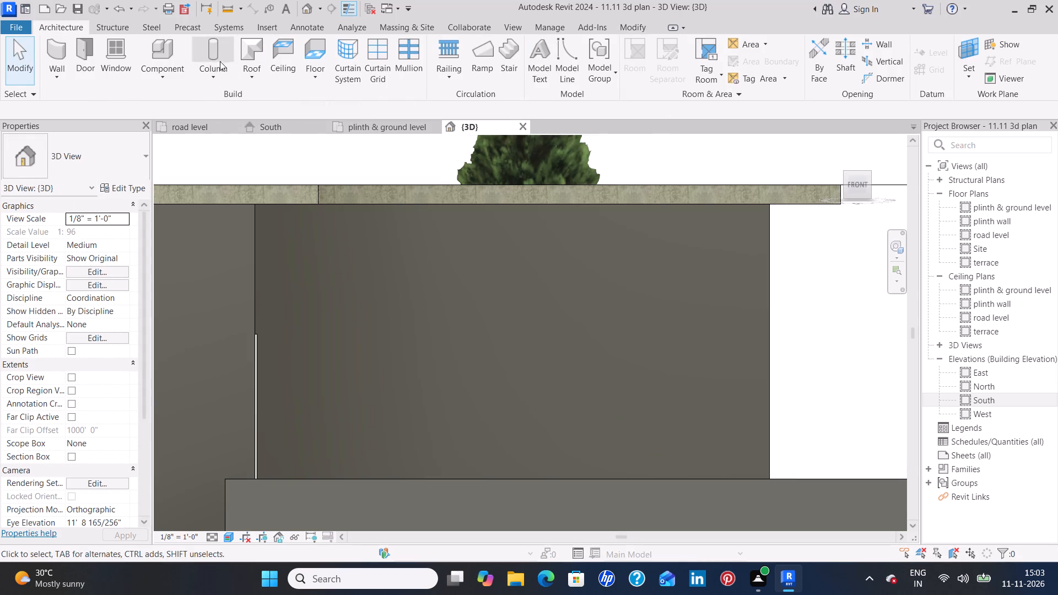
click(159, 67)
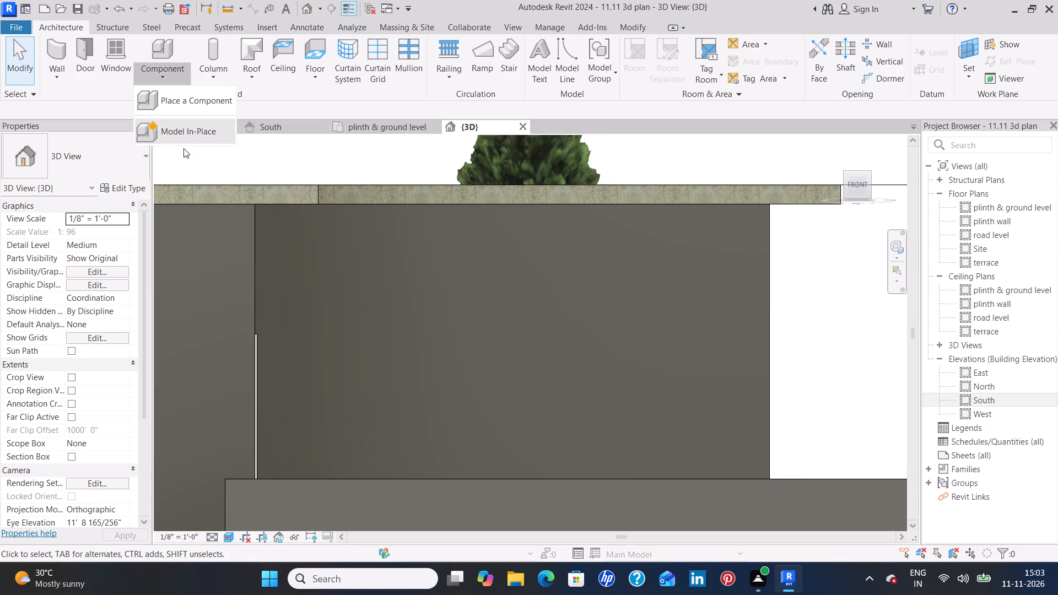
click(190, 128)
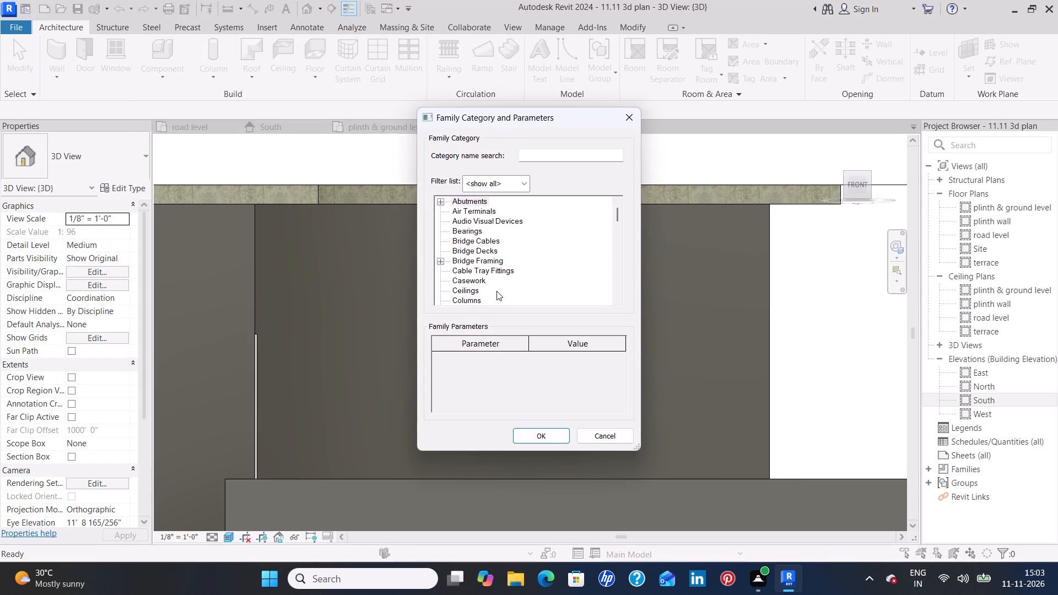
click(496, 278)
click(490, 282)
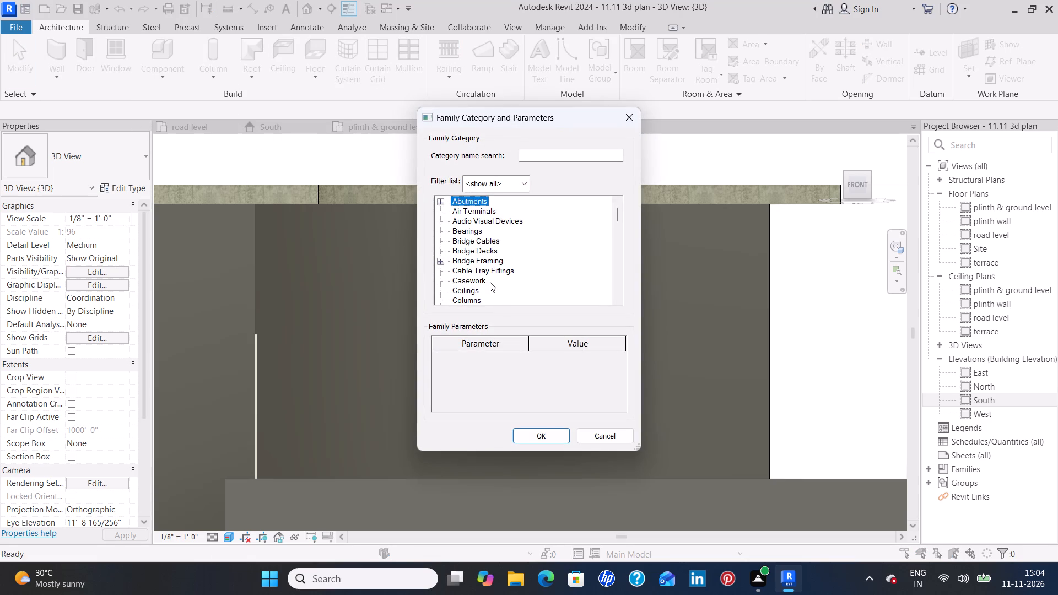
click(461, 279)
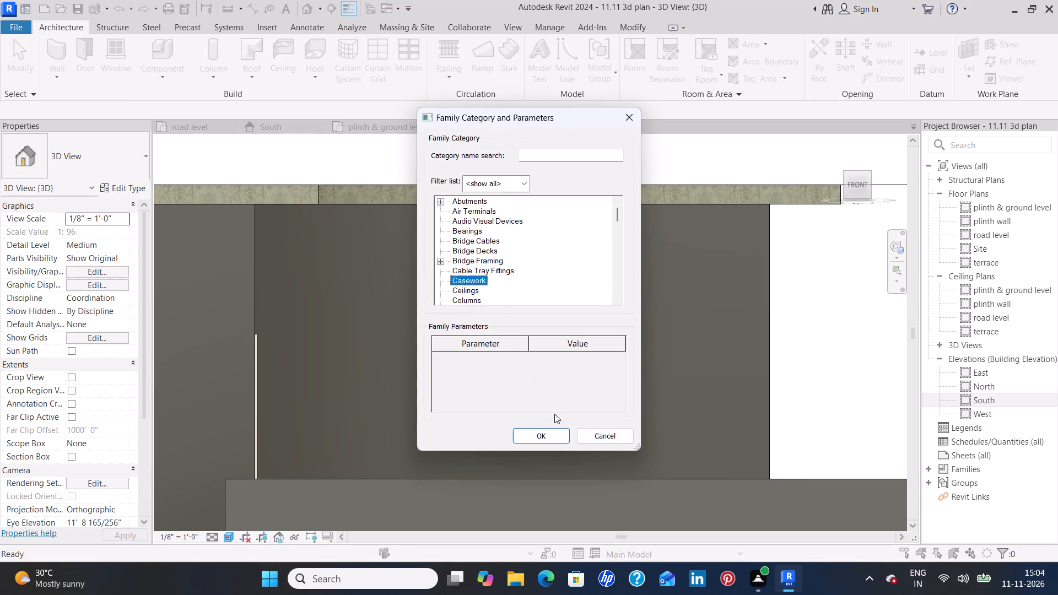
click(536, 440)
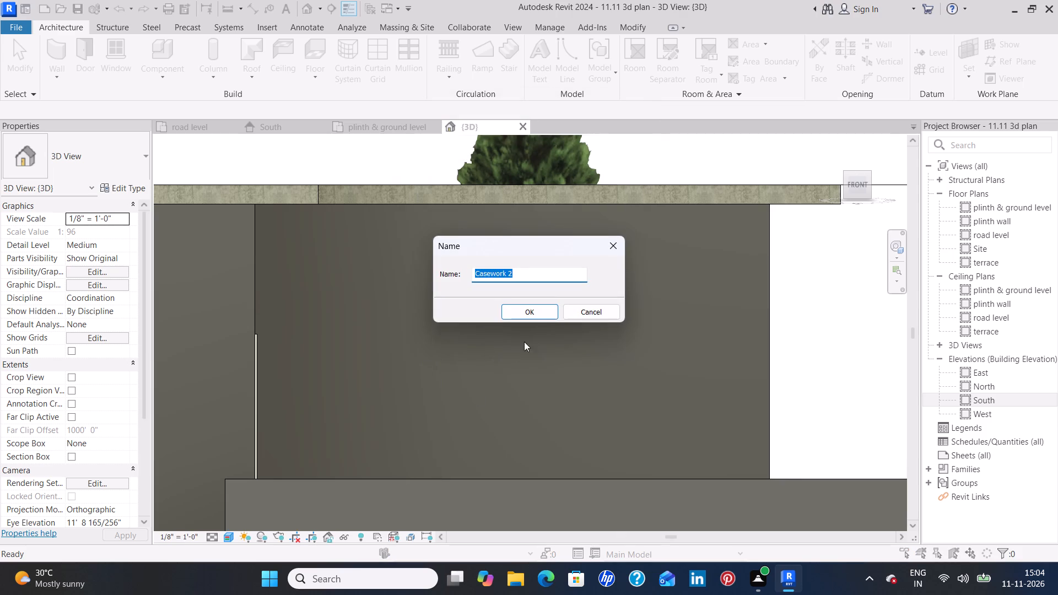
click(531, 318)
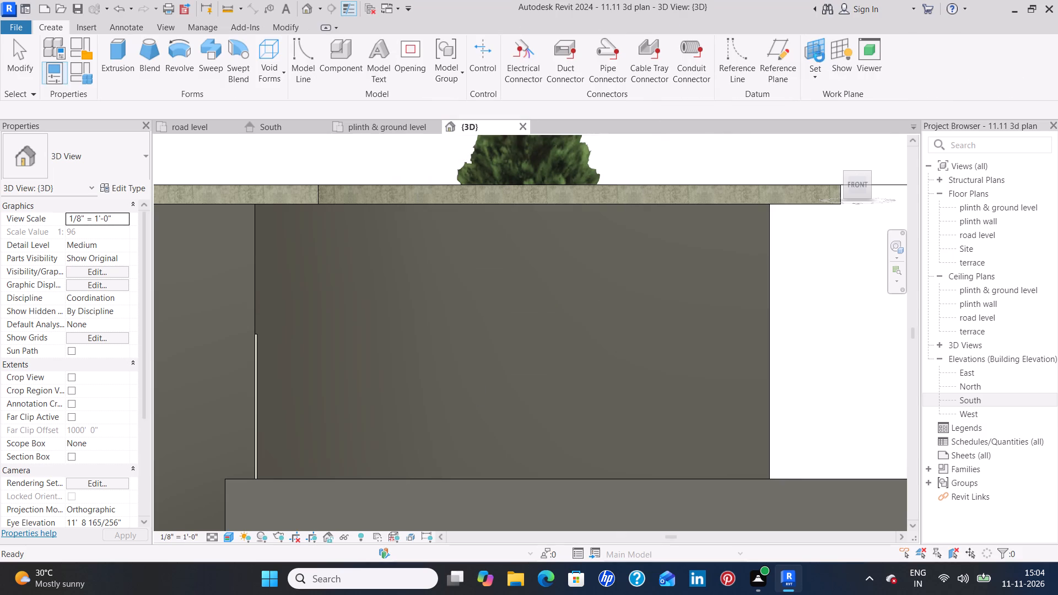
Set the in-place component's work plane to the plinth & ground level.
click(811, 55)
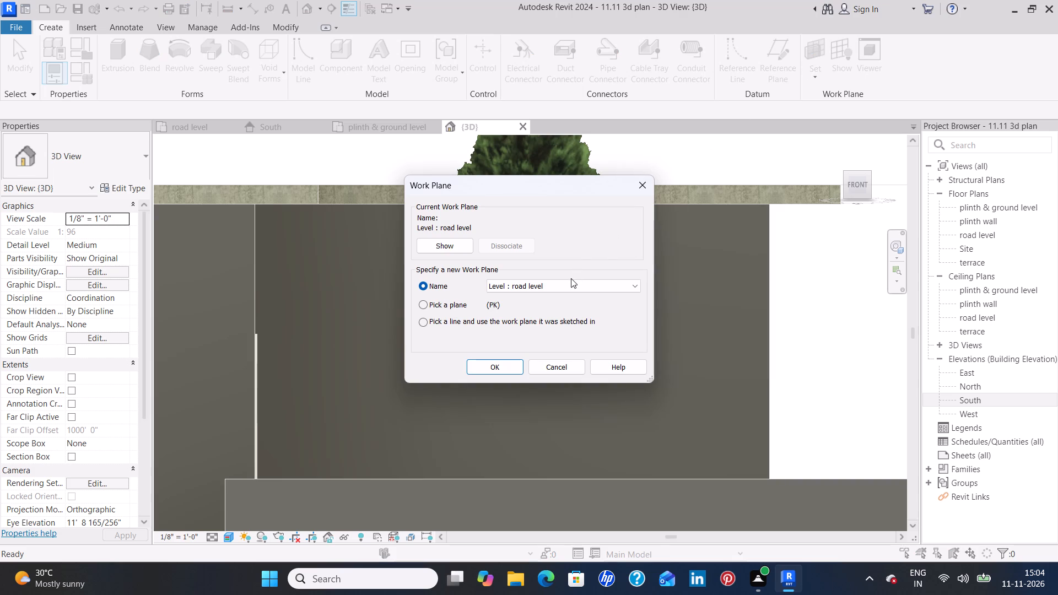
click(569, 289)
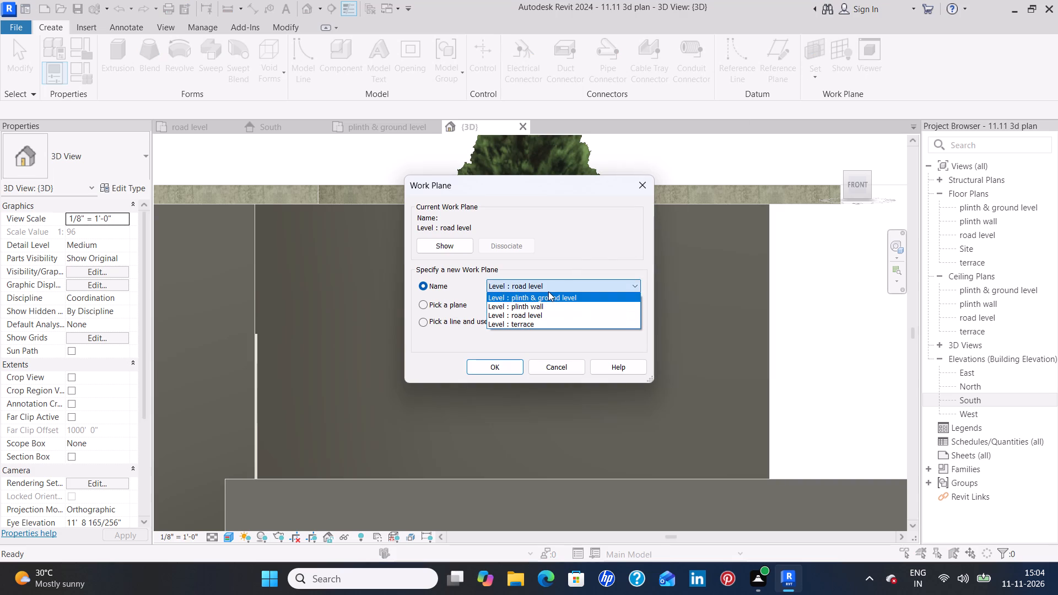
click(548, 295)
click(498, 368)
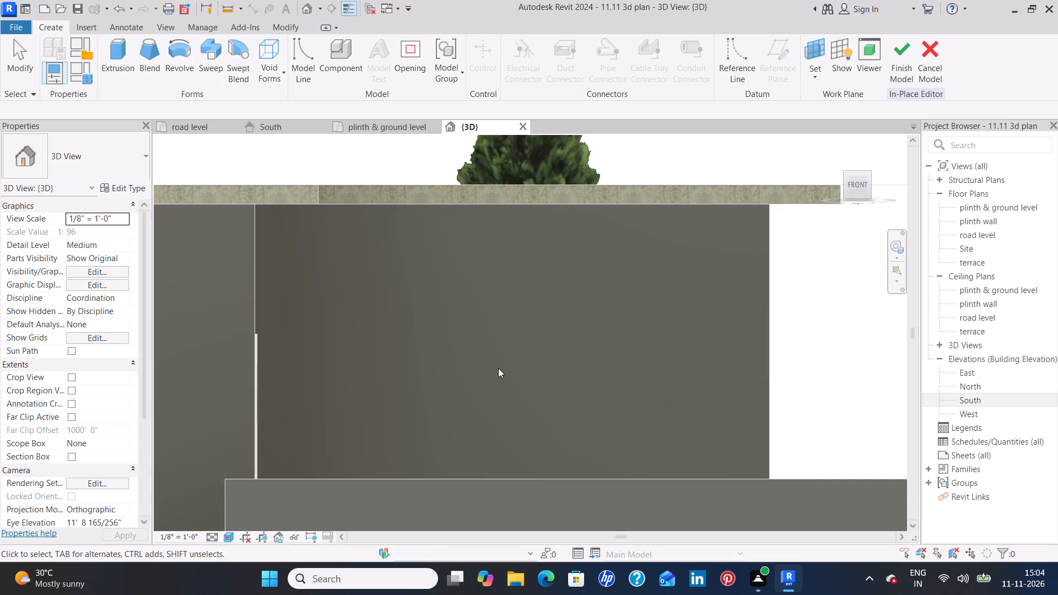
Set the in-place component's work plane by picking the face of the 9" front wall containing the entrance door.
click(819, 57)
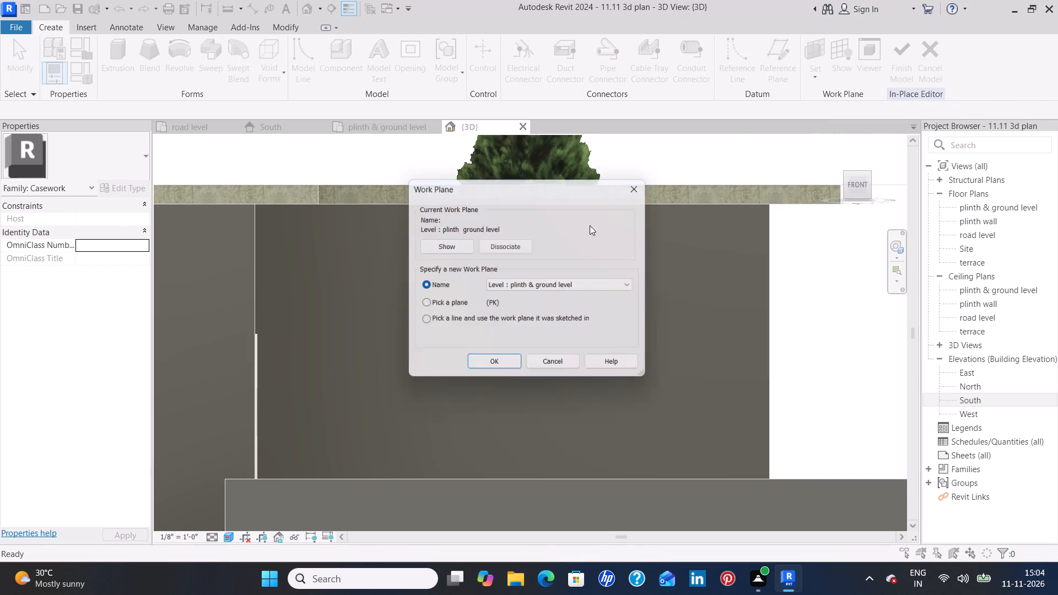
click(422, 307)
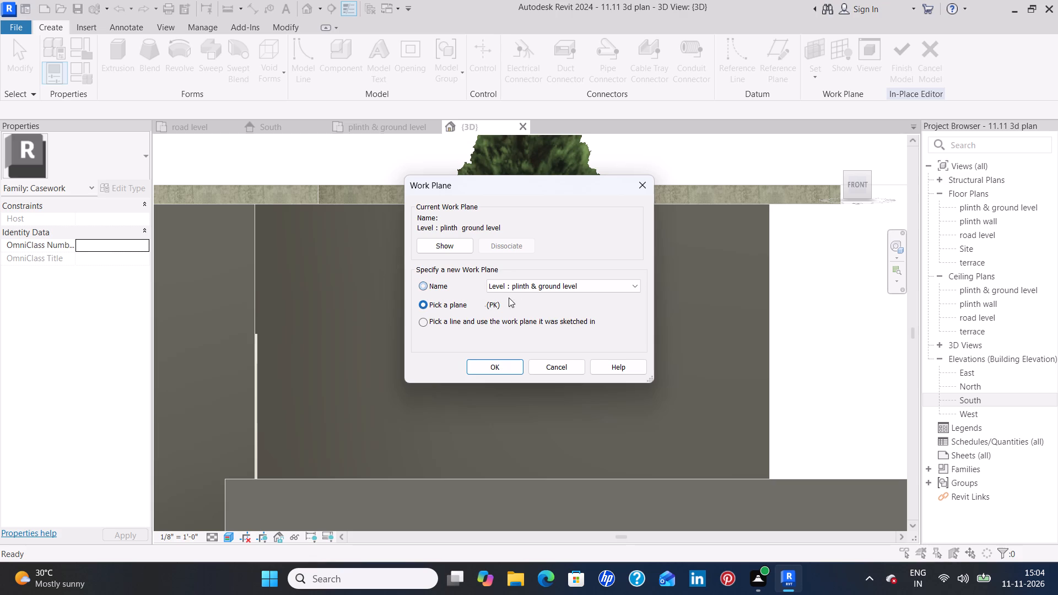
click(499, 365)
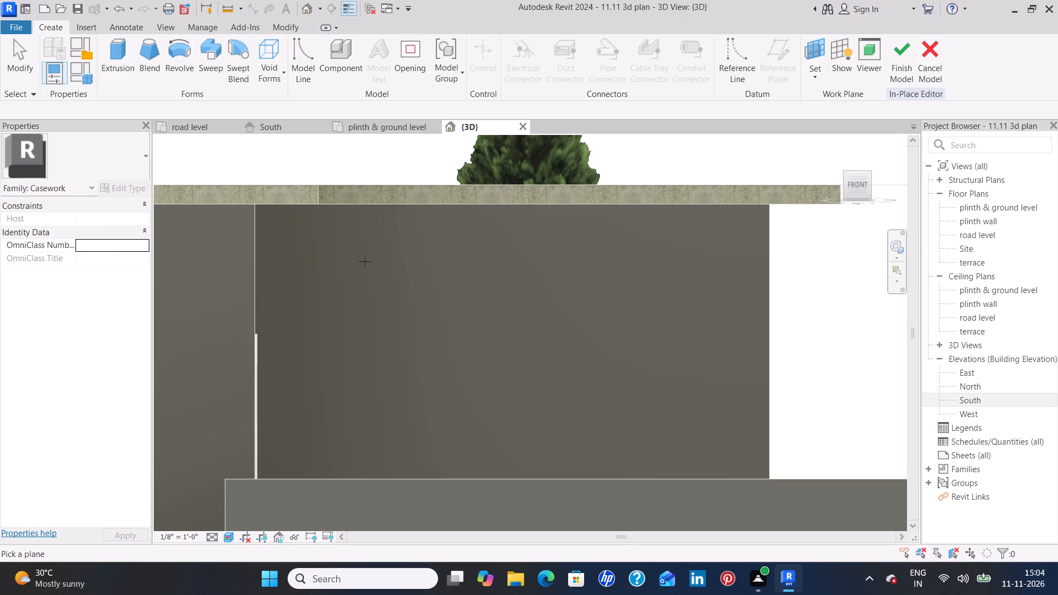
click(254, 211)
Start an extrusion and sketch a closed line loop around the front window's trim, about 4'-4 1/2" wide by 3'-11 3/8" high.
middle_drag(202, 258, 555, 301)
scroll(553, 301, down, 4)
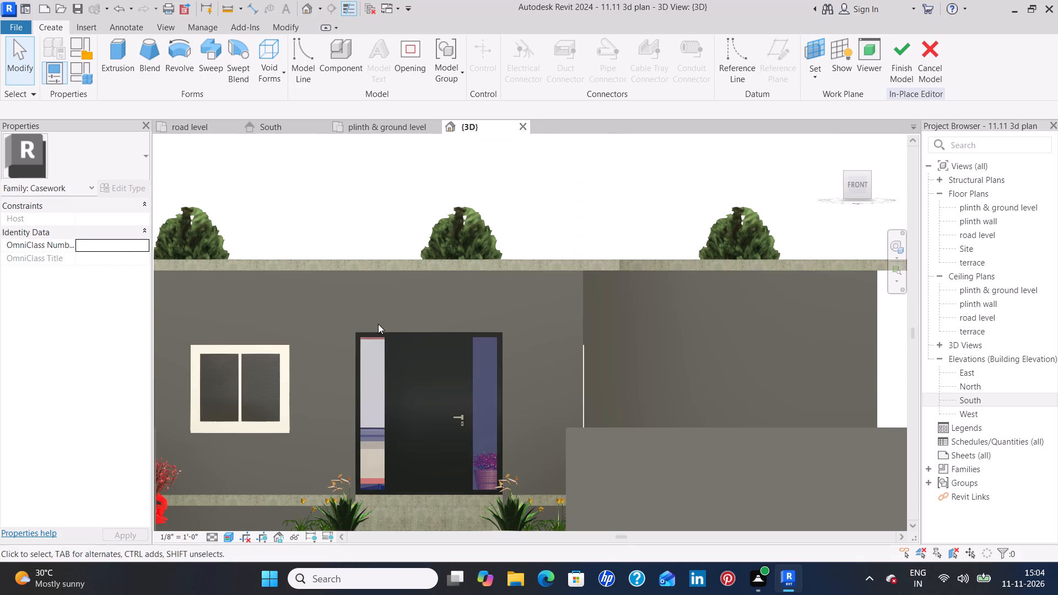
scroll(551, 336, up, 4)
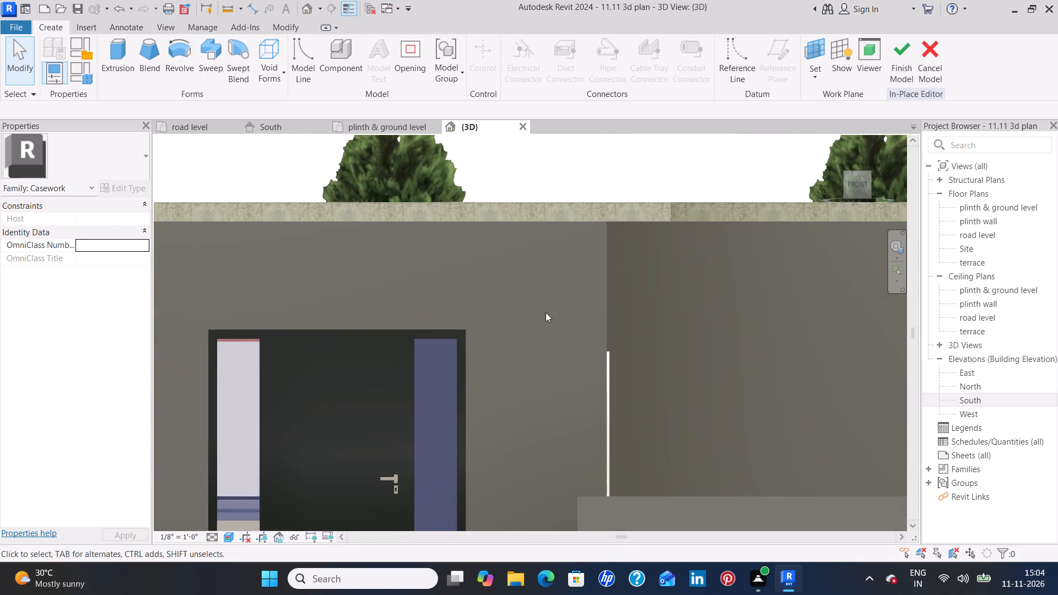
drag(115, 50, 117, 56)
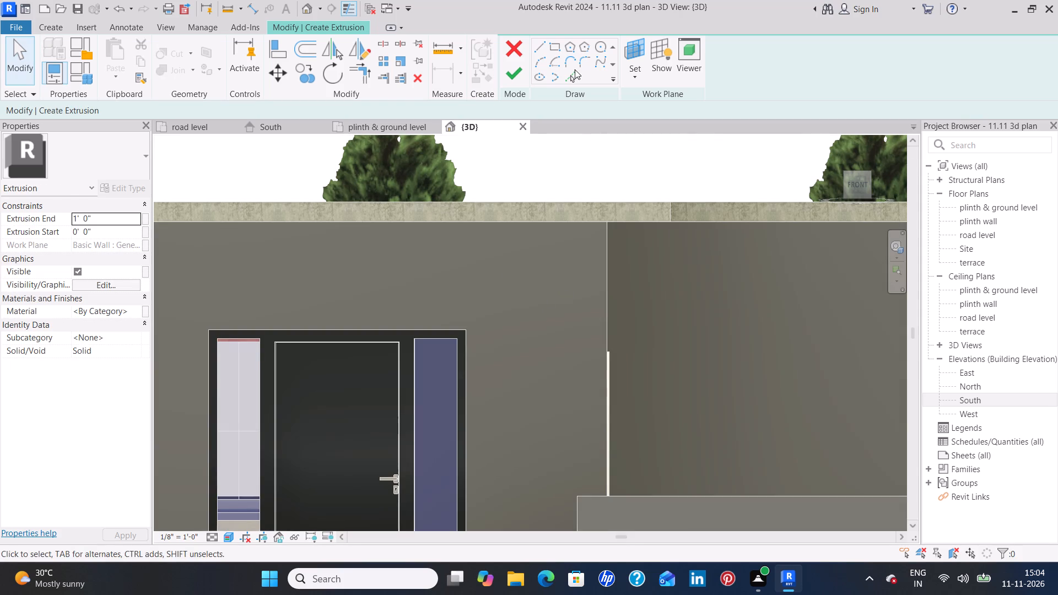
click(537, 49)
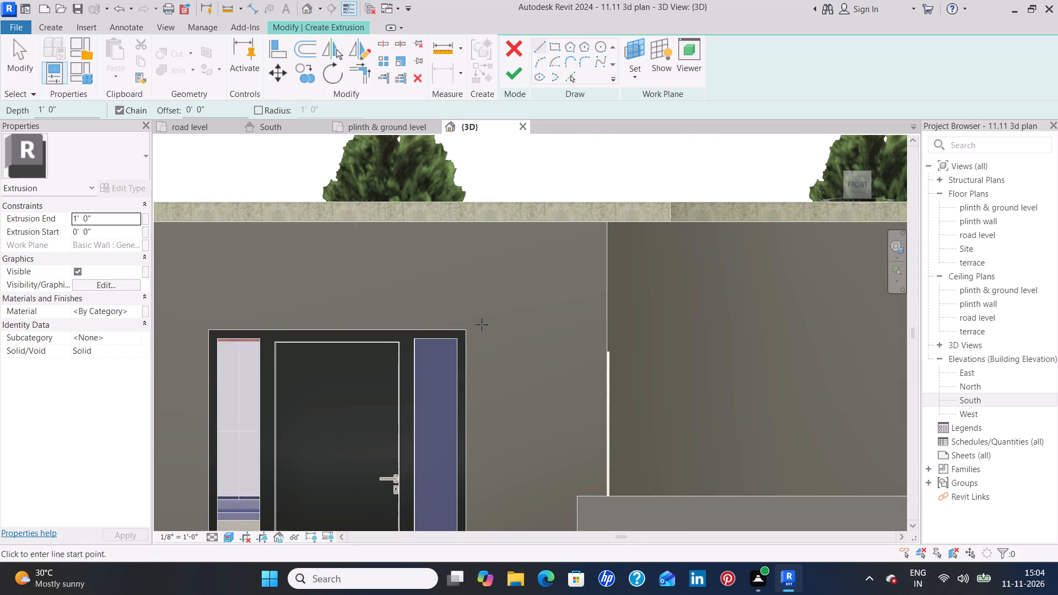
middle_drag(501, 328, 618, 289)
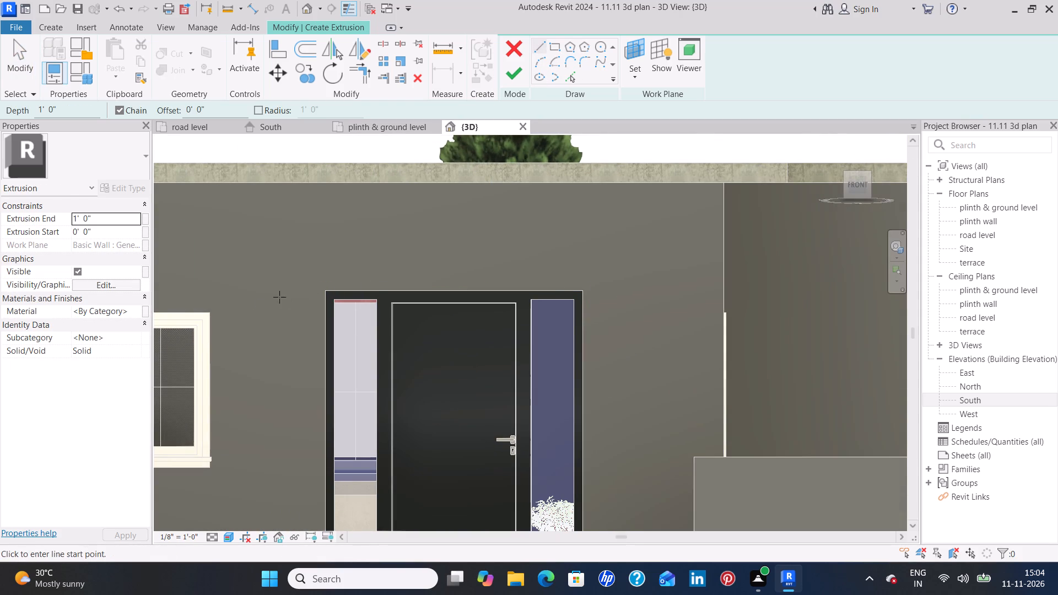
middle_drag(265, 297, 522, 289)
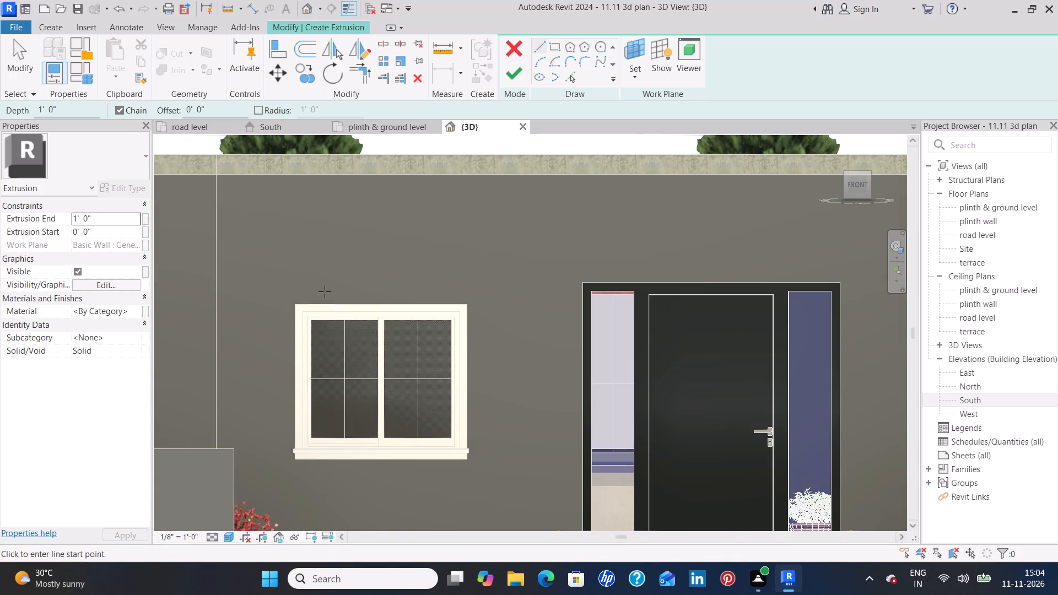
scroll(290, 305, up, 2)
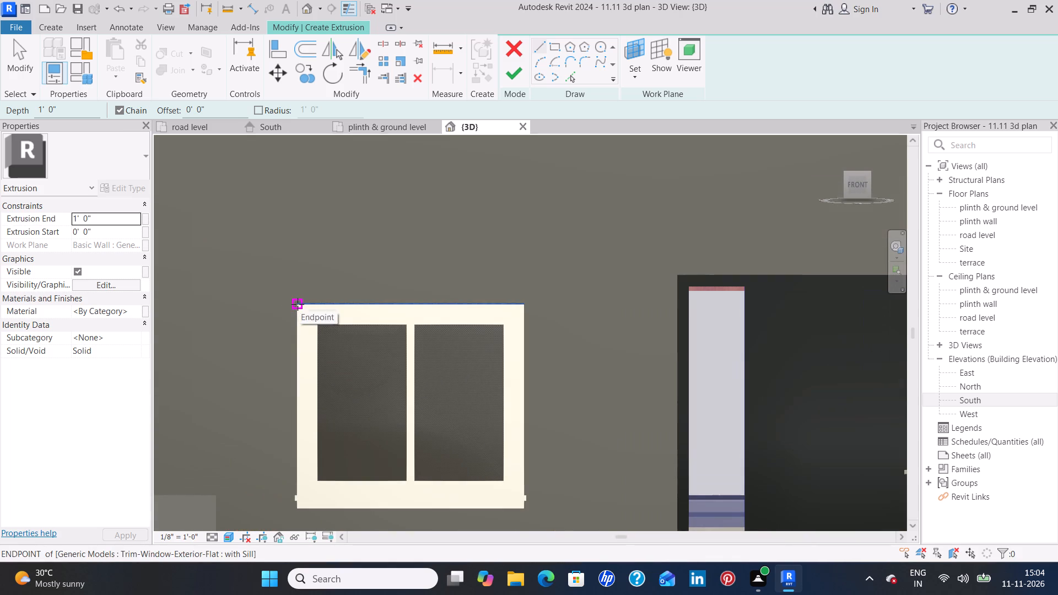
click(298, 304)
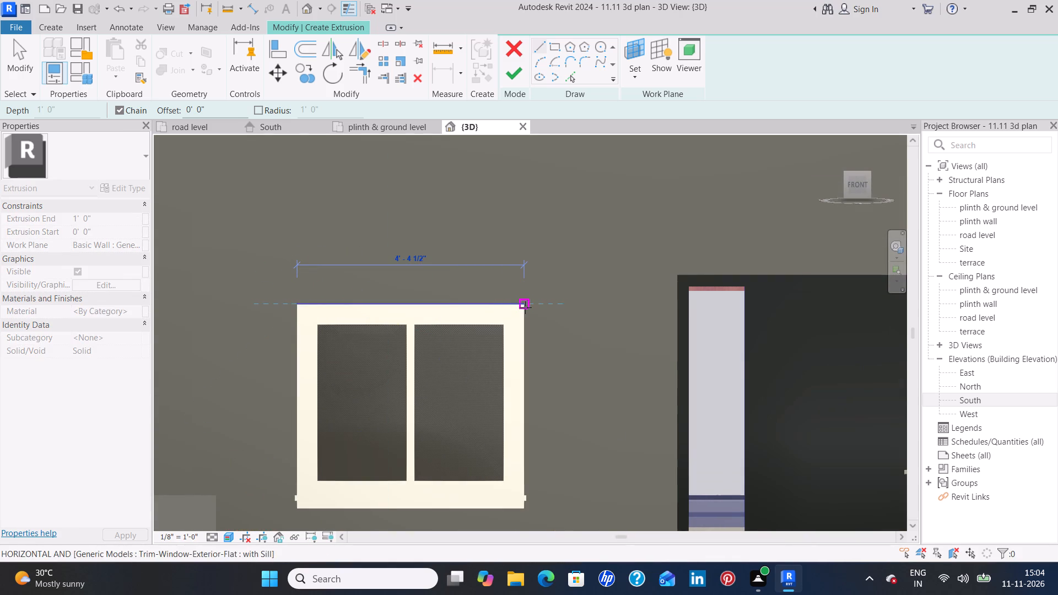
click(526, 307)
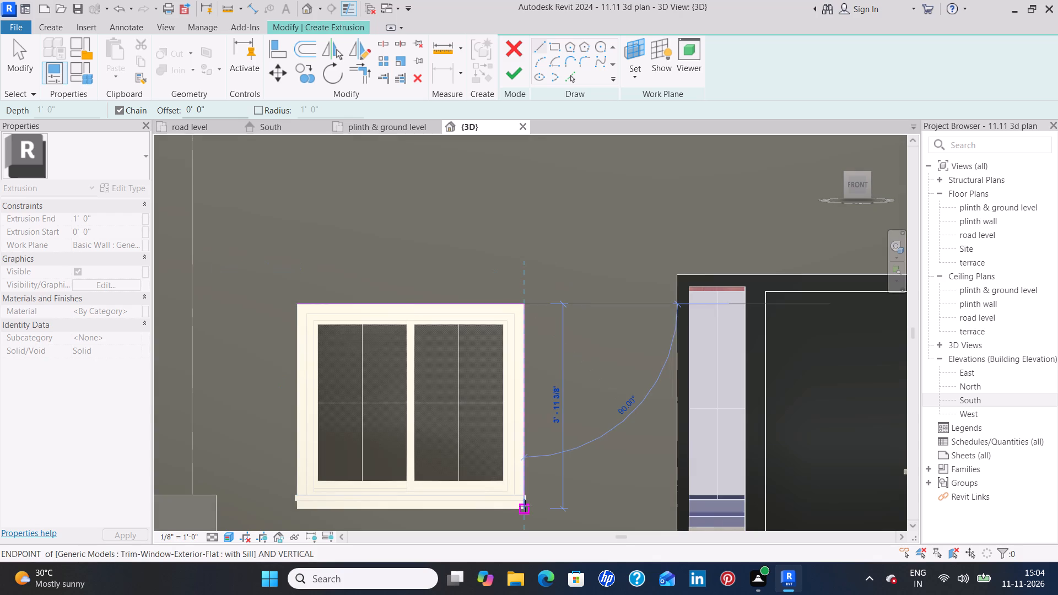
click(525, 506)
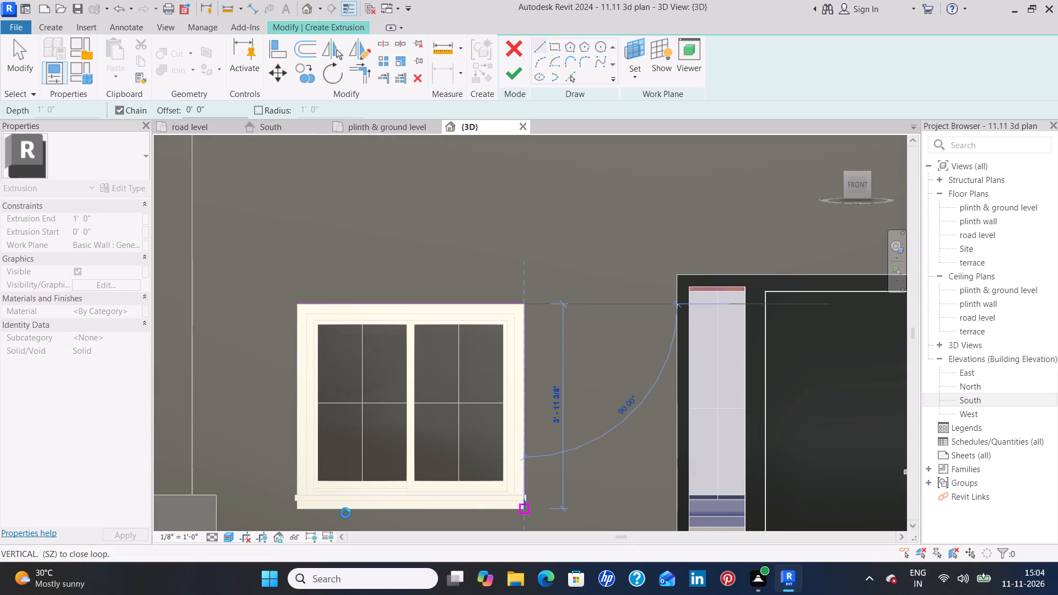
click(295, 506)
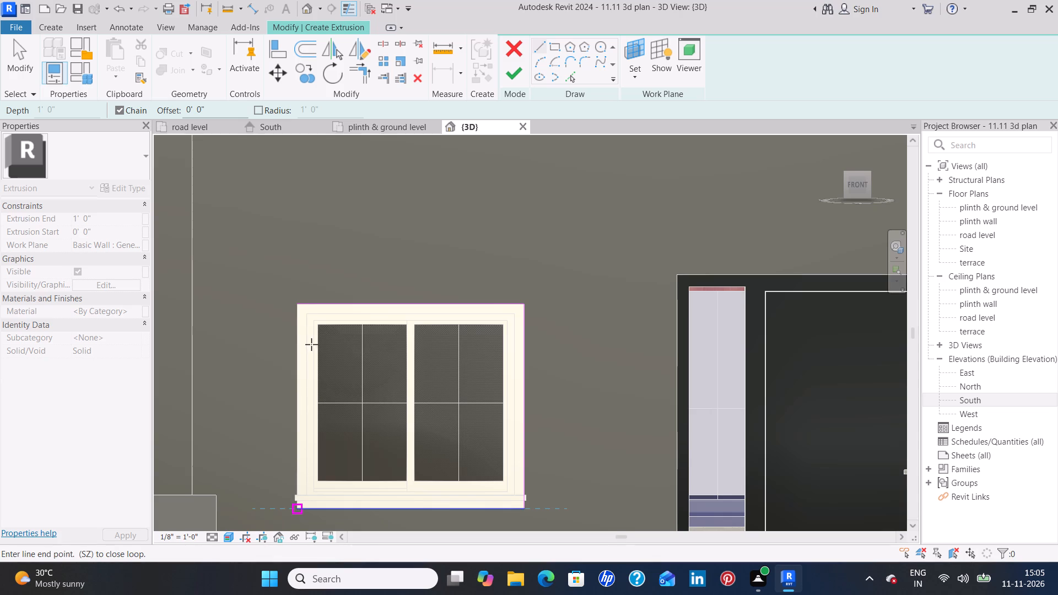
click(298, 306)
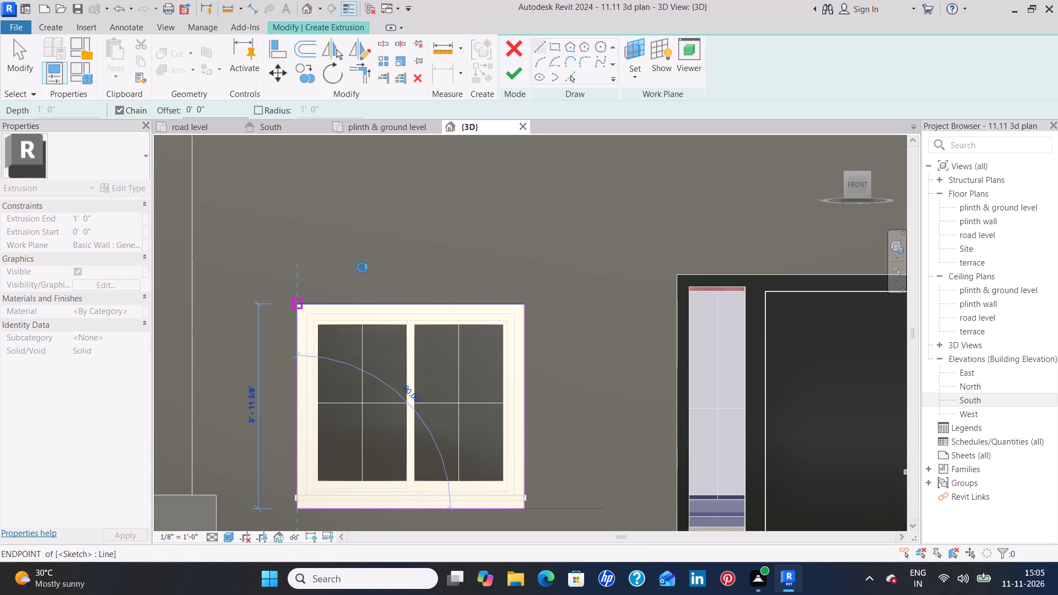
Sketch a second rectangle around the front window trim, offset 2" outward from the trim's corners.
click(552, 46)
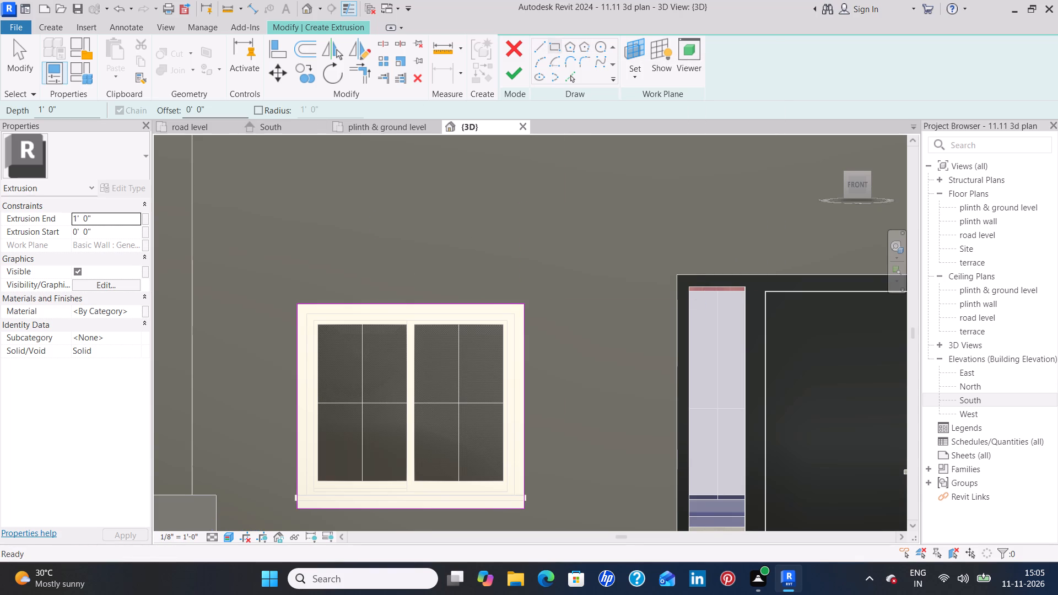
click(229, 104)
key(BackSpace)
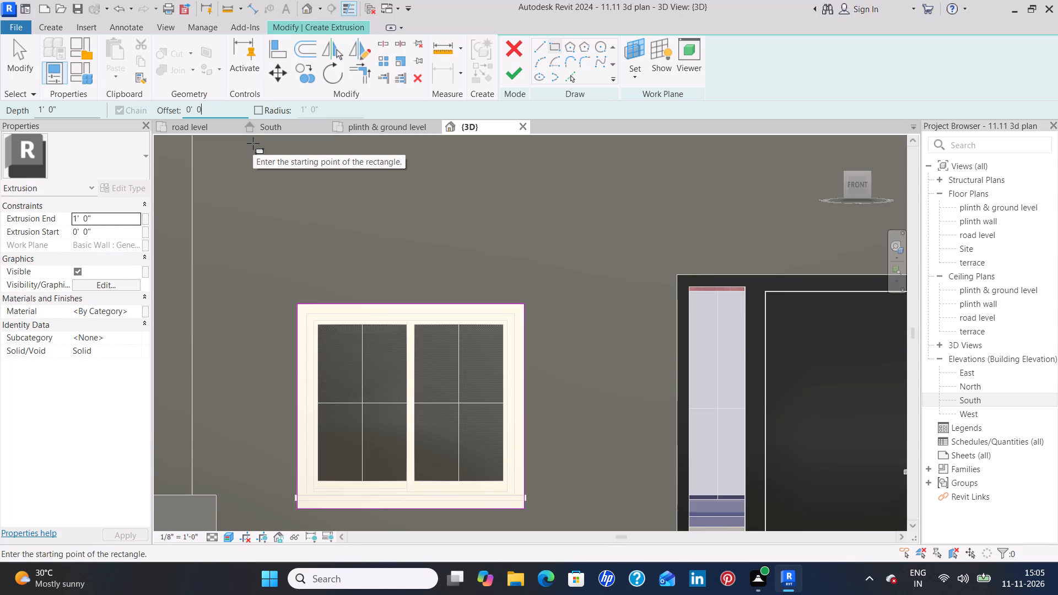
key(BackSpace)
key(BackSpace)
key(BackSpace)
key(BackSpace)
key(BackSpace)
key(4)
key(BackSpace)
key(2)
key(shift+quotedbl)
key(Return)
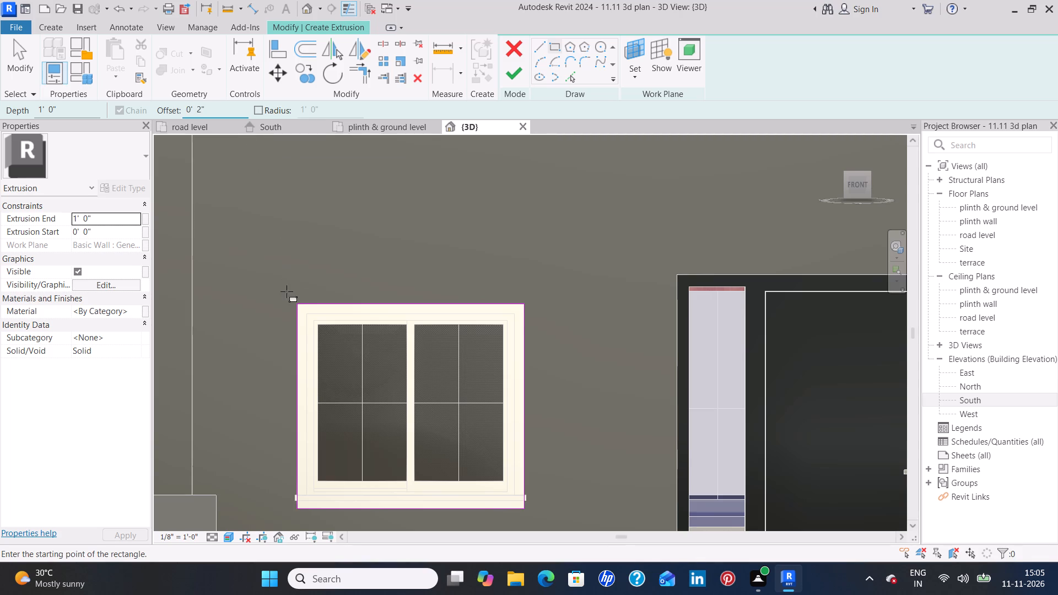
click(296, 301)
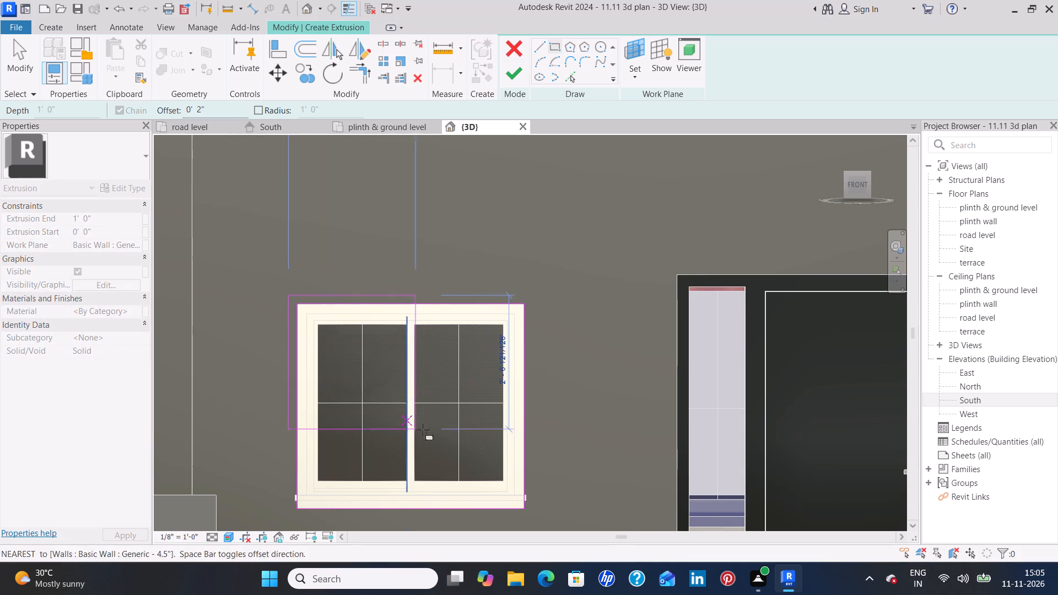
click(521, 507)
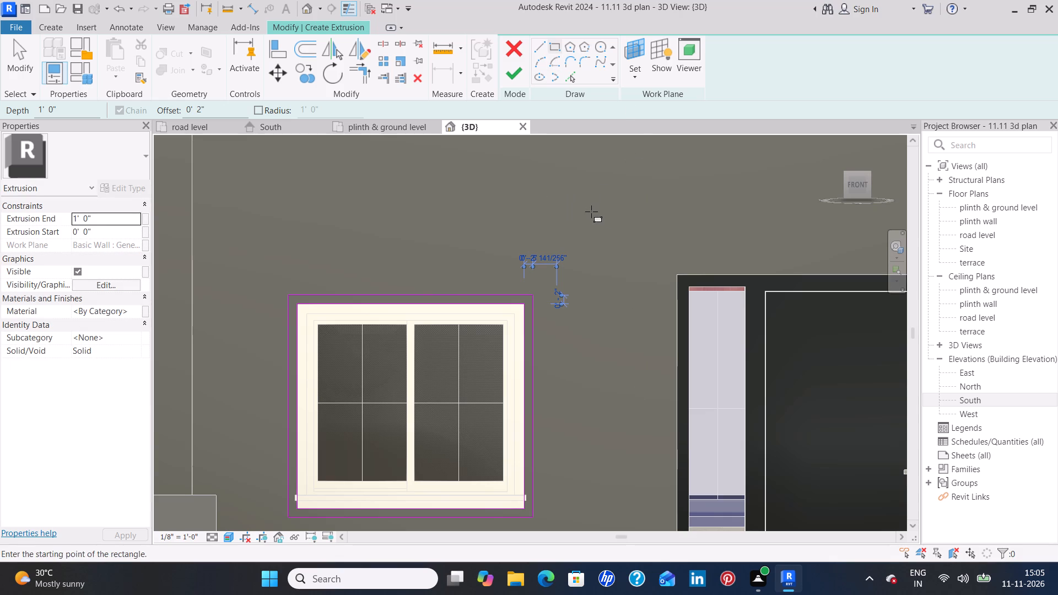
key(Escape)
key(Escape)
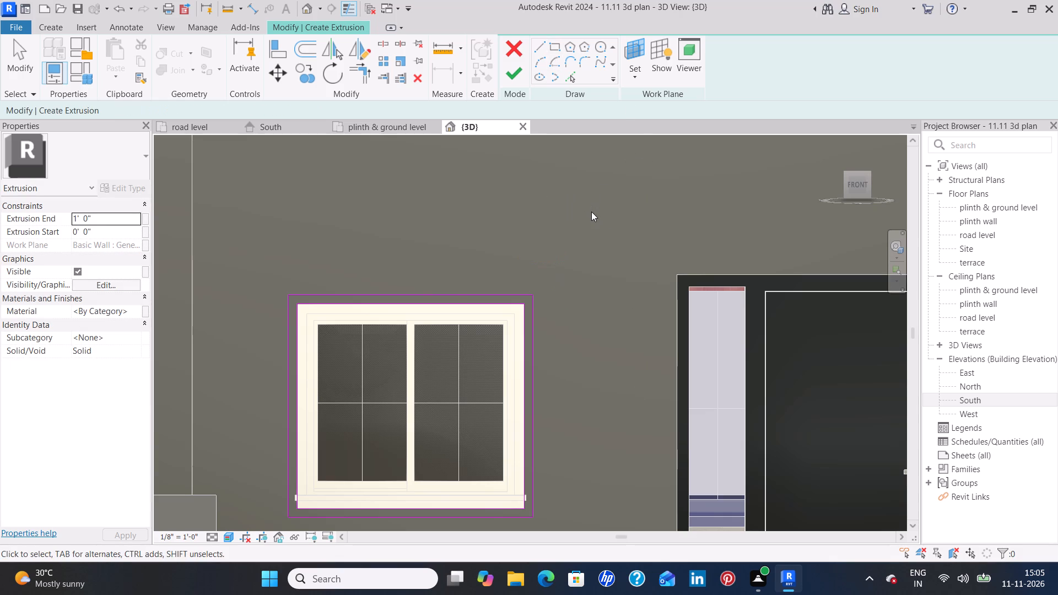
Set the window surround's extrusion end to 2", then finish the extrusion and the in-place model.
scroll(655, 217, down, 4)
middle_drag(744, 212, 557, 235)
scroll(557, 235, down, 3)
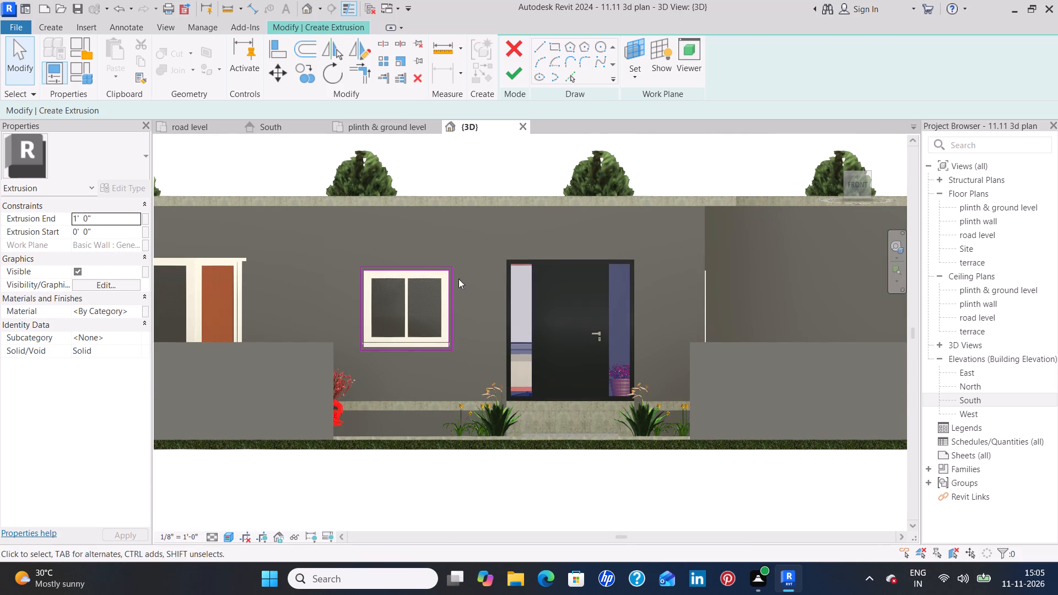
scroll(615, 273, up, 3)
middle_drag(645, 248, 644, 304)
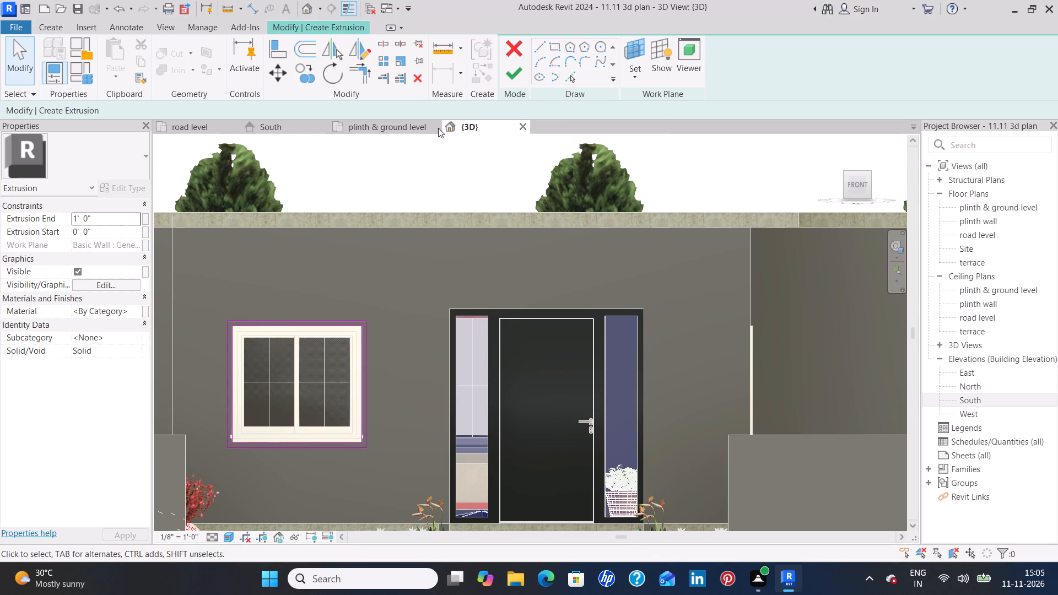
click(122, 217)
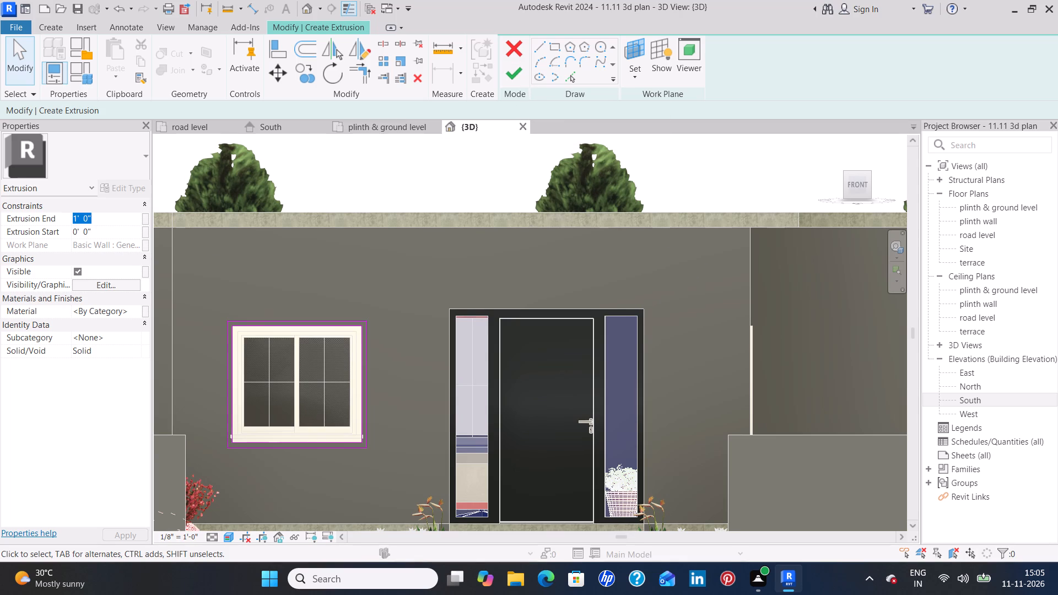
key(BackSpace)
key(3)
key(BackSpace)
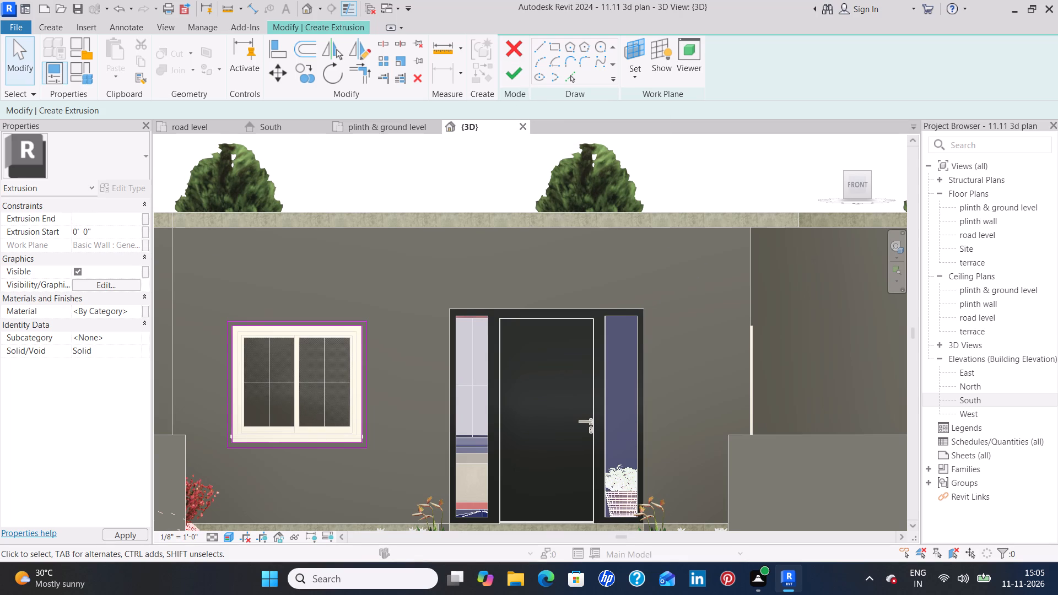
key(2)
key(shift+quotedbl)
key(Return)
click(131, 535)
click(519, 75)
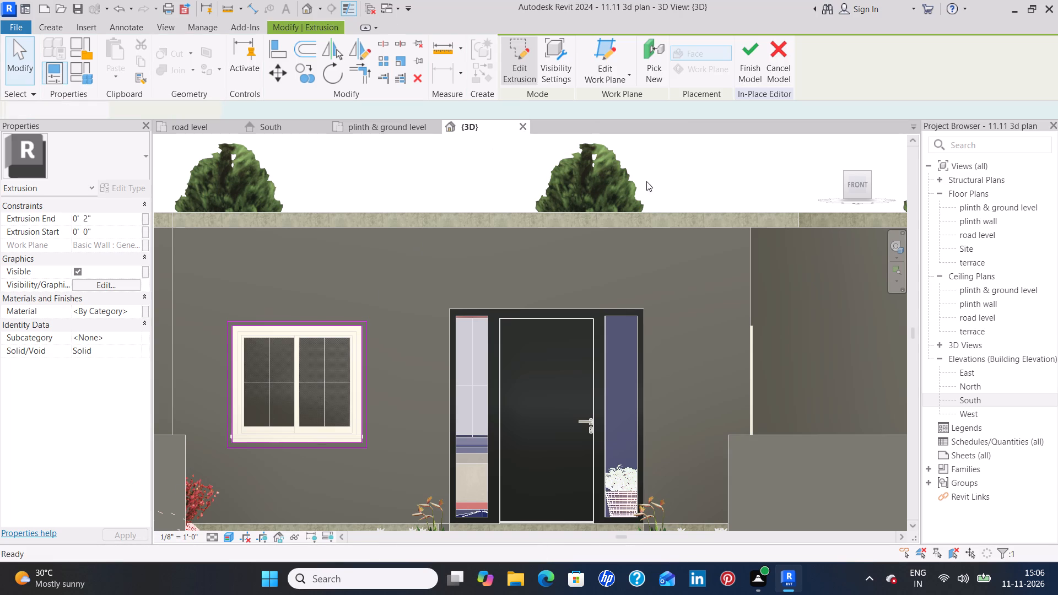
click(749, 66)
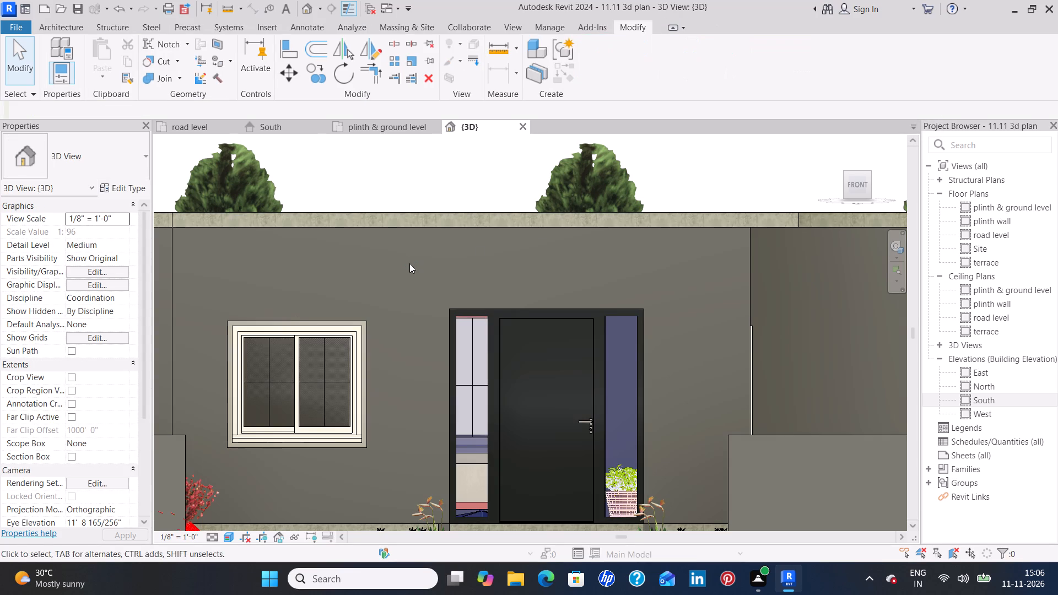
click(409, 263)
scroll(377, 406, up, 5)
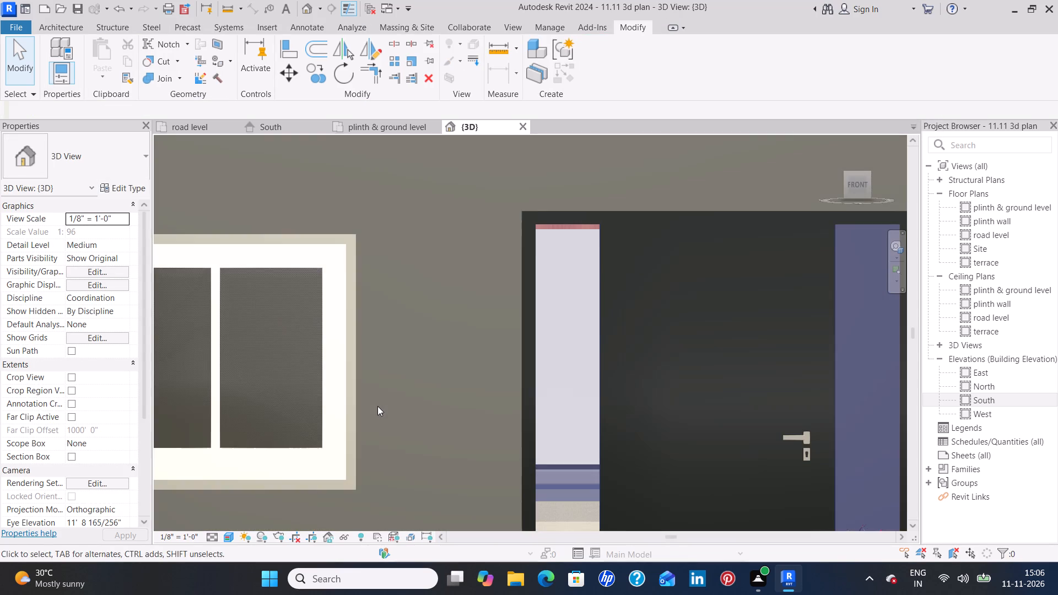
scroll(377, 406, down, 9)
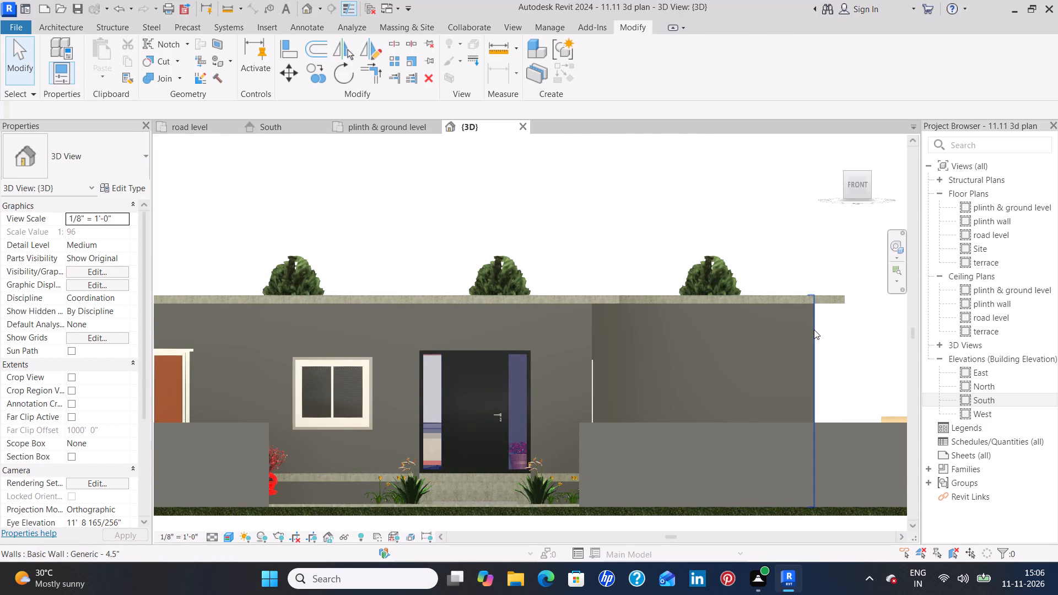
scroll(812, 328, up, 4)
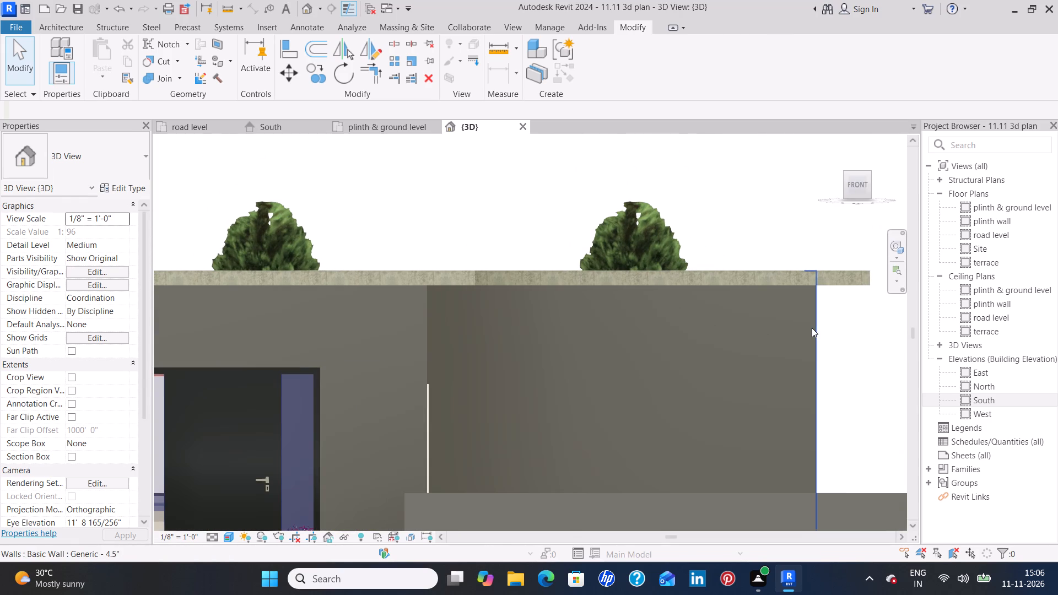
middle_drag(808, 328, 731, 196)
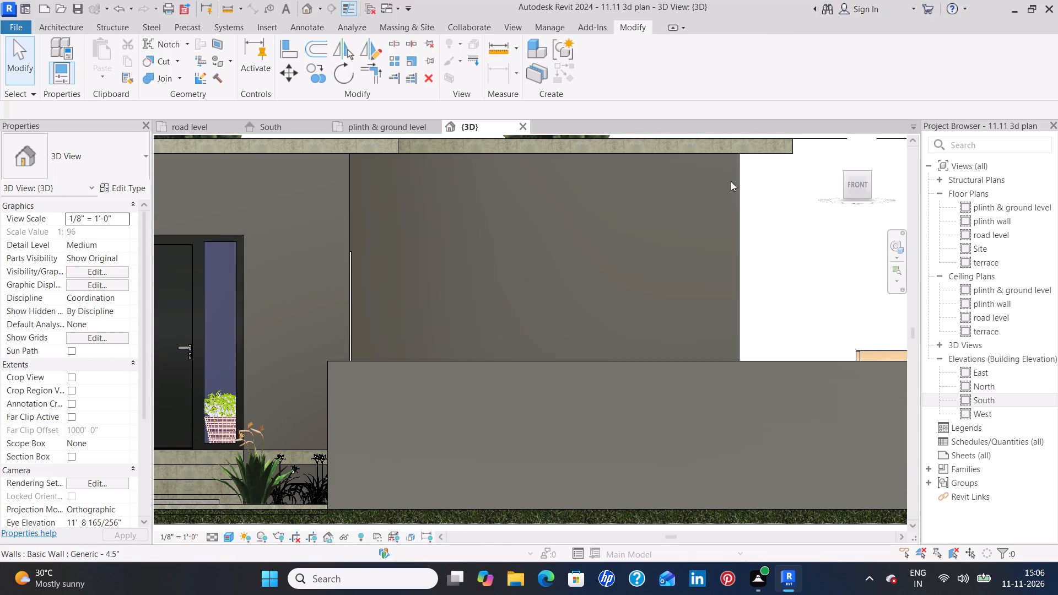
Start a new in-place model component in the Casework category and accept its name.
middle_drag(739, 189, 749, 269)
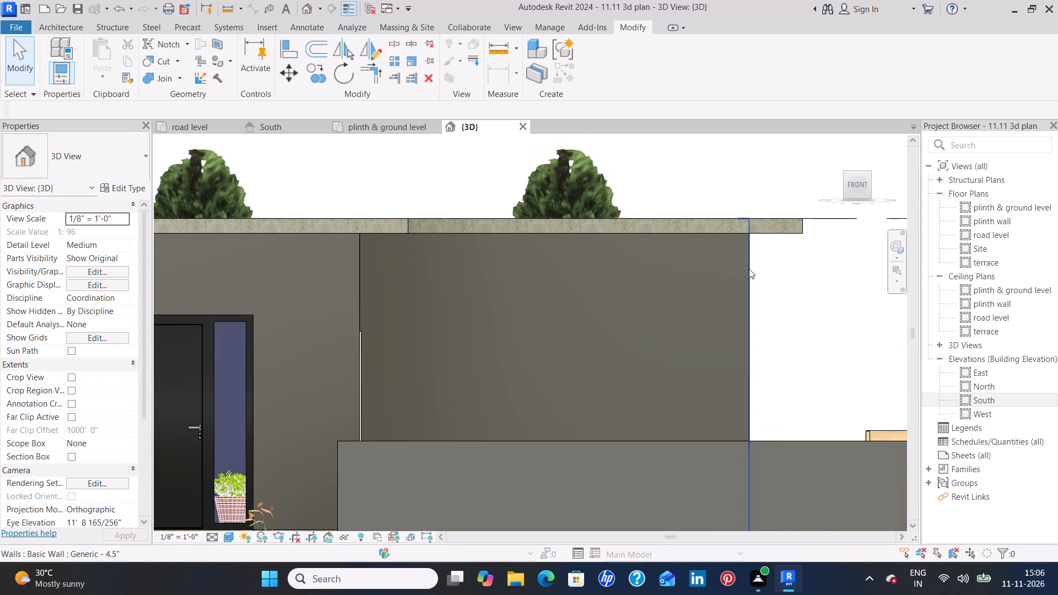
click(58, 25)
click(176, 77)
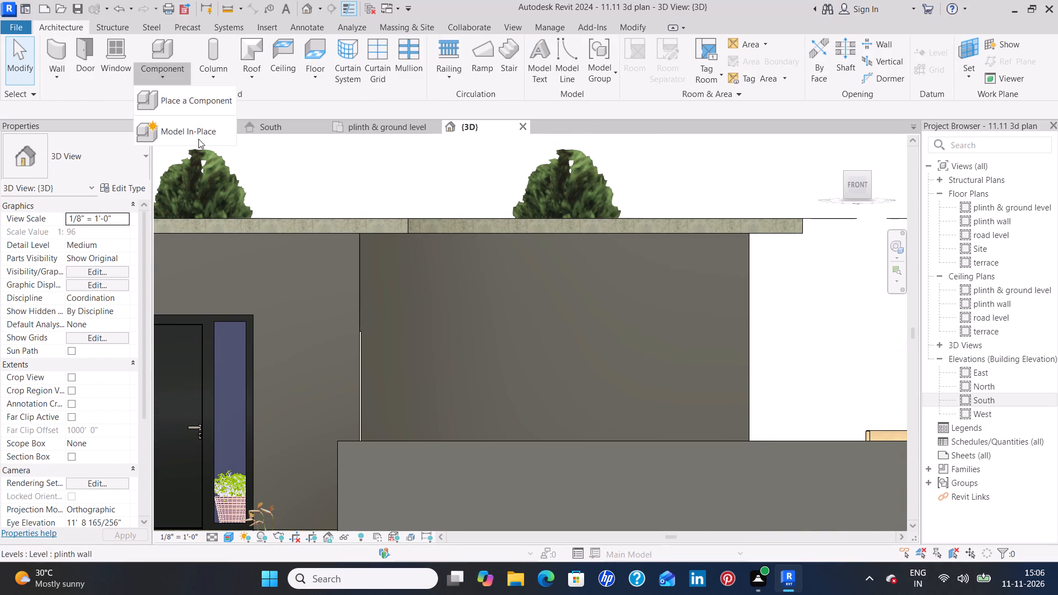
click(198, 139)
click(488, 281)
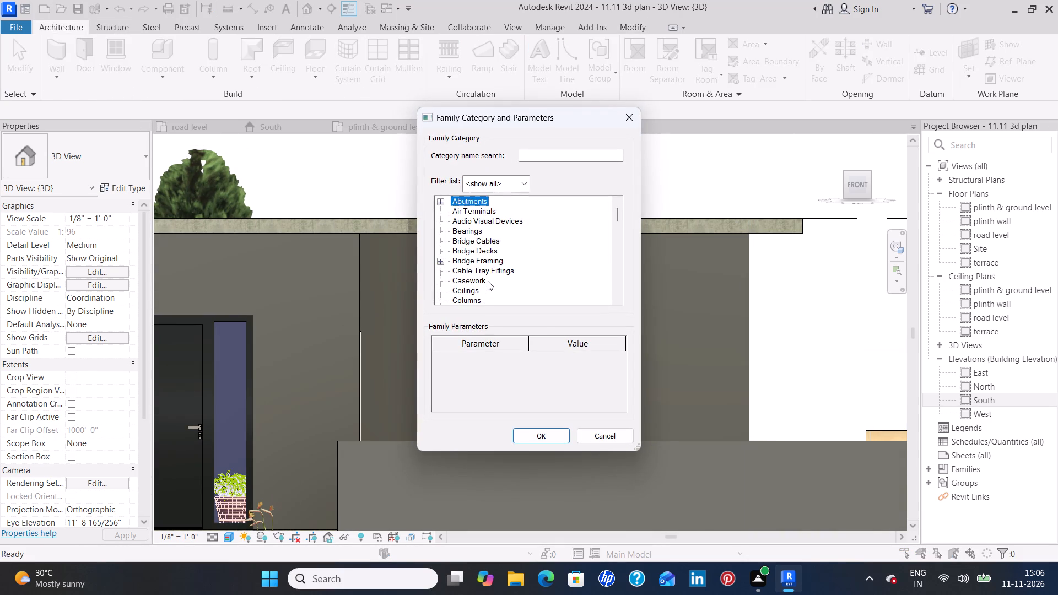
click(470, 280)
click(535, 430)
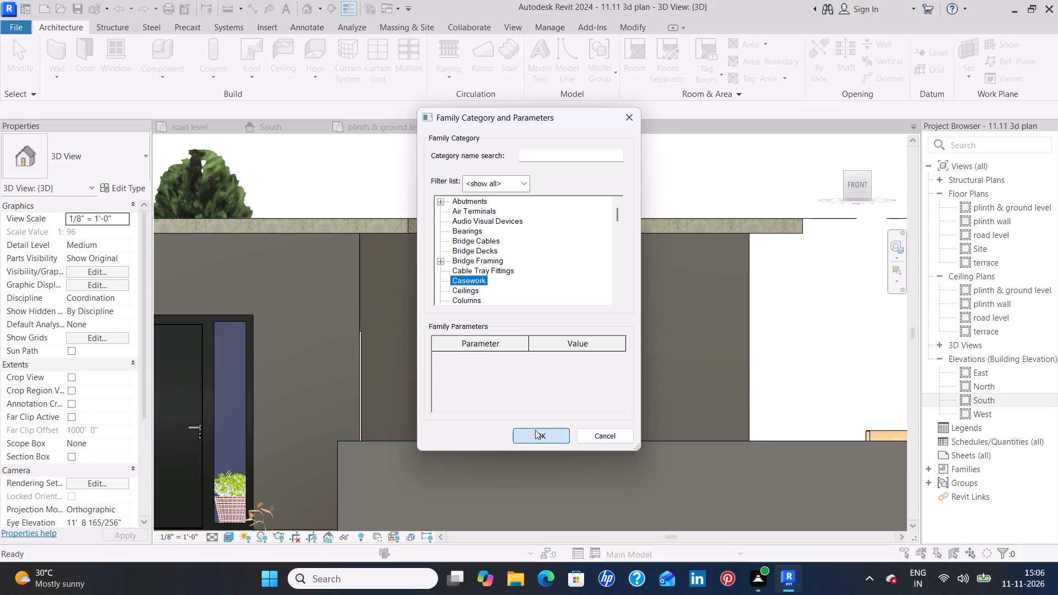
click(531, 312)
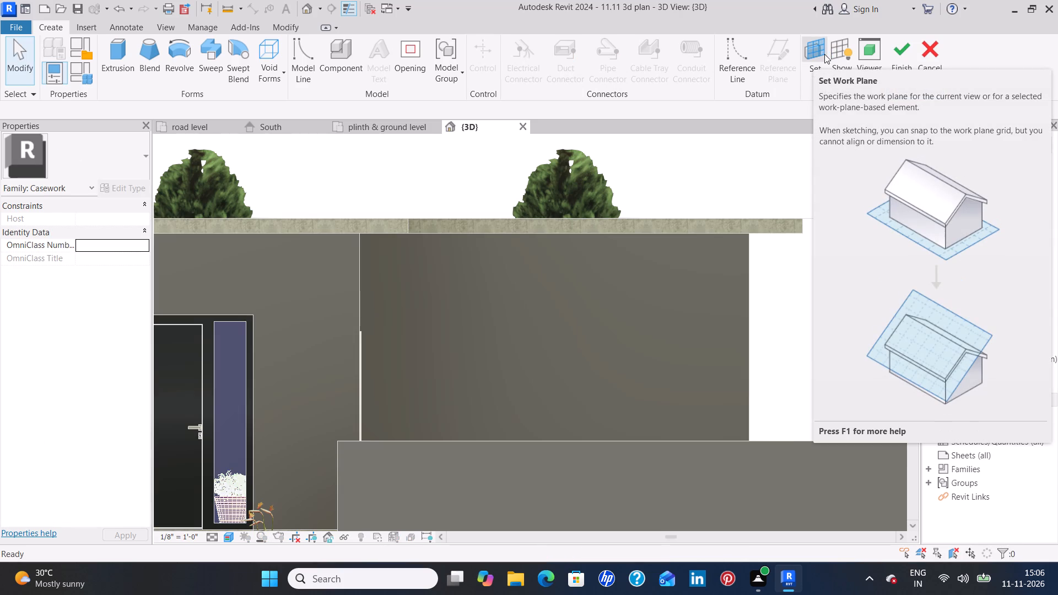
Set the component's work plane by picking a wall face at the outer corner of the recessed, windowless front wall beside the entrance.
click(816, 52)
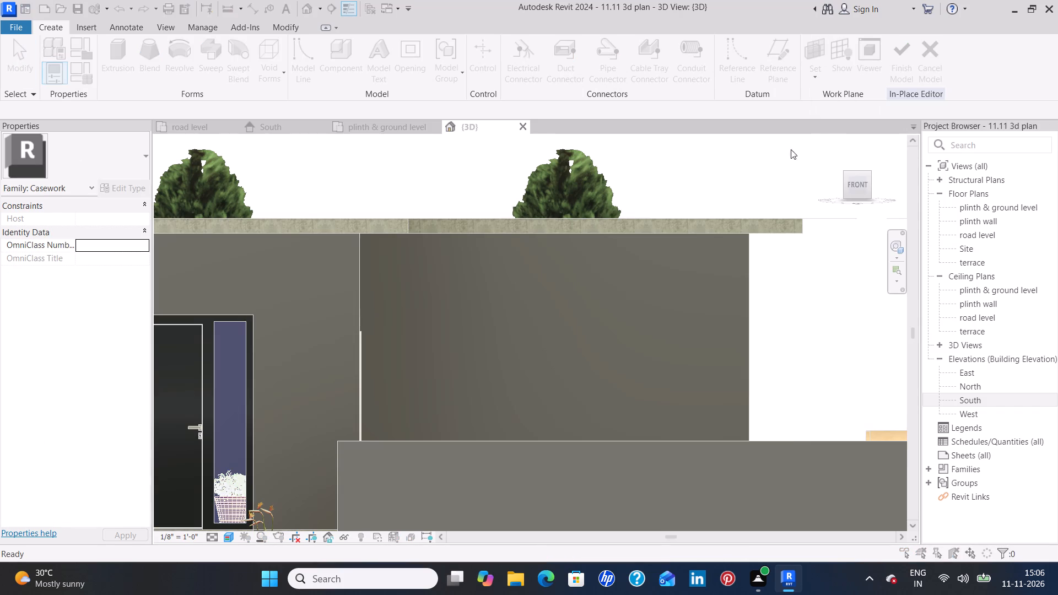
click(557, 284)
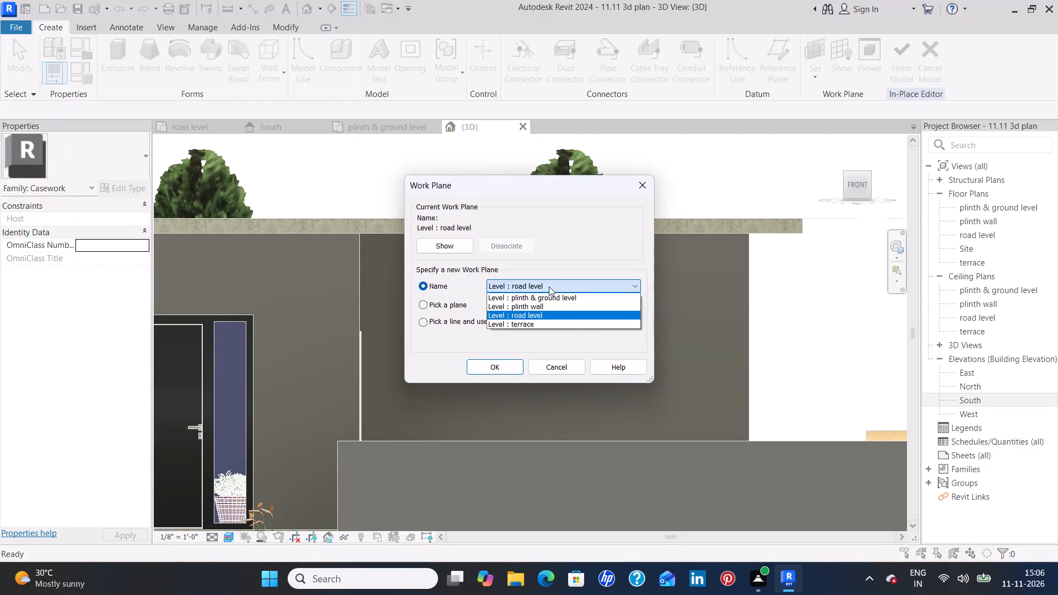
click(547, 295)
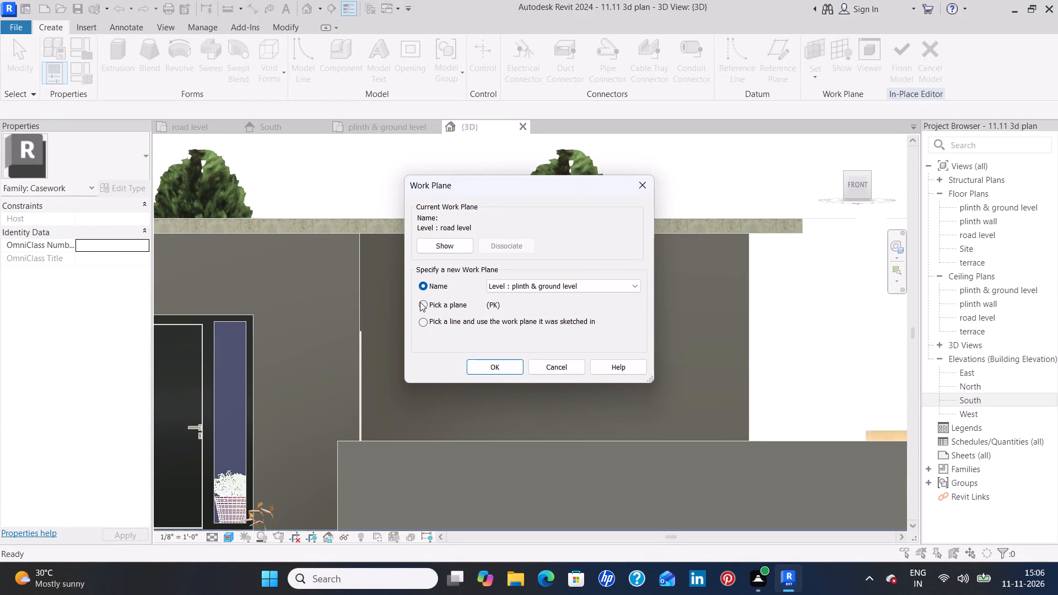
click(420, 303)
click(495, 367)
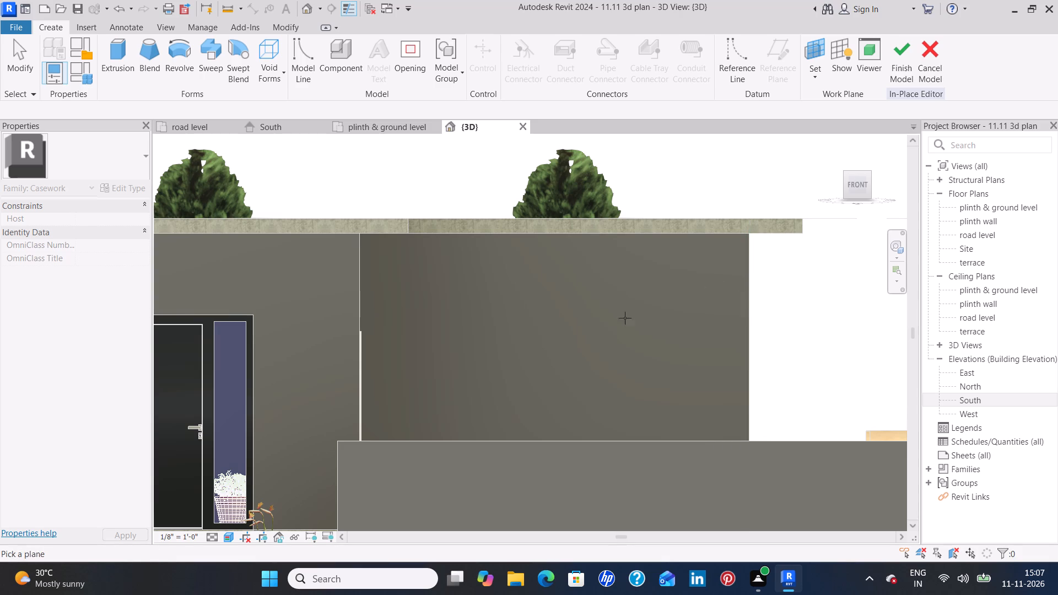
scroll(771, 277, down, 2)
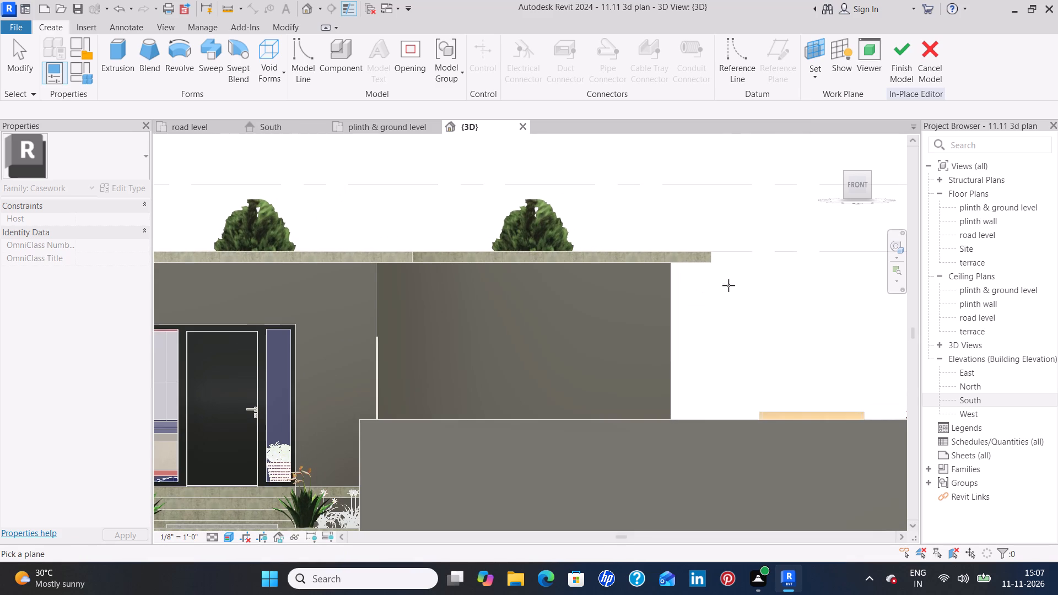
shift+middle_drag(729, 285, 701, 307)
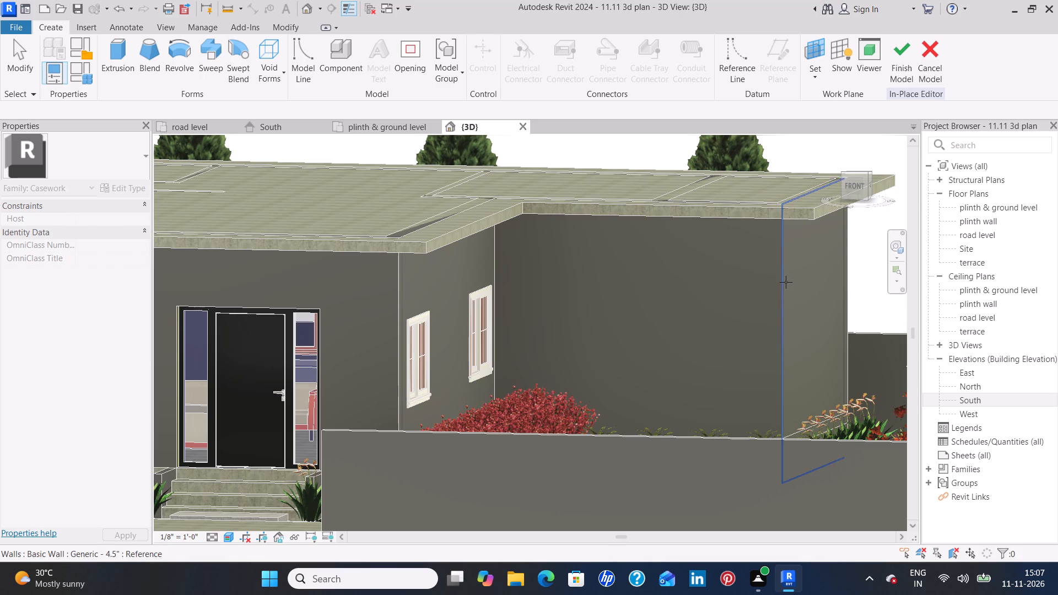
click(778, 283)
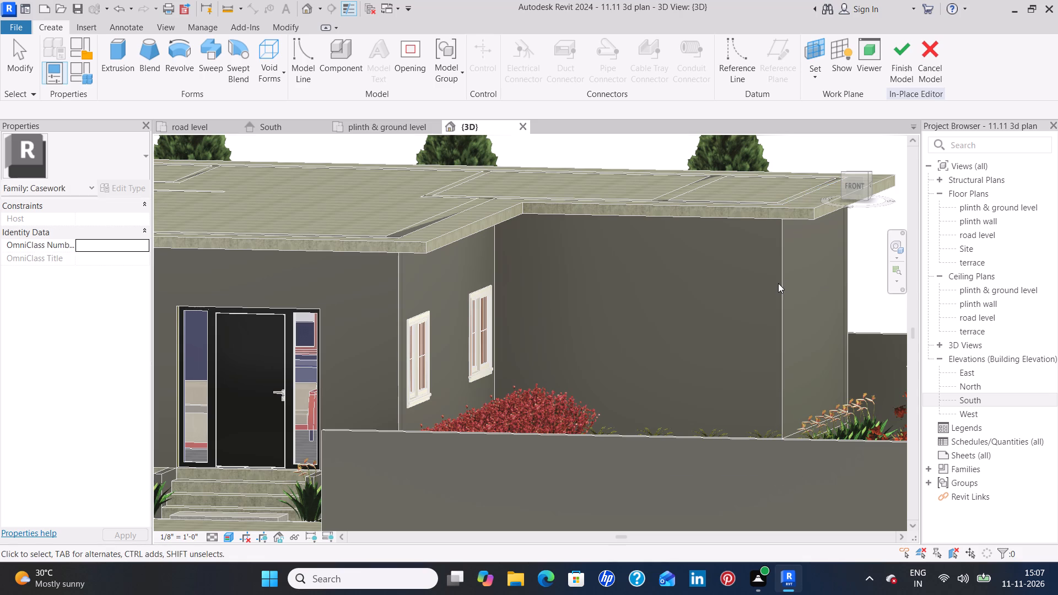
Start an extrusion with the line sketch tool for the recessed, windowless front wall beside the entrance.
click(116, 50)
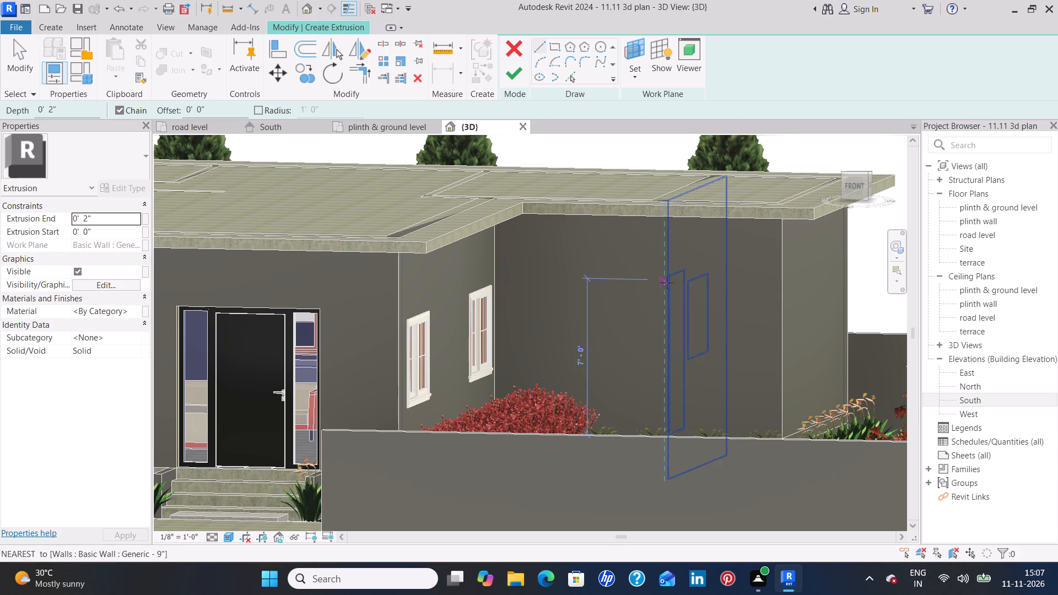
click(854, 183)
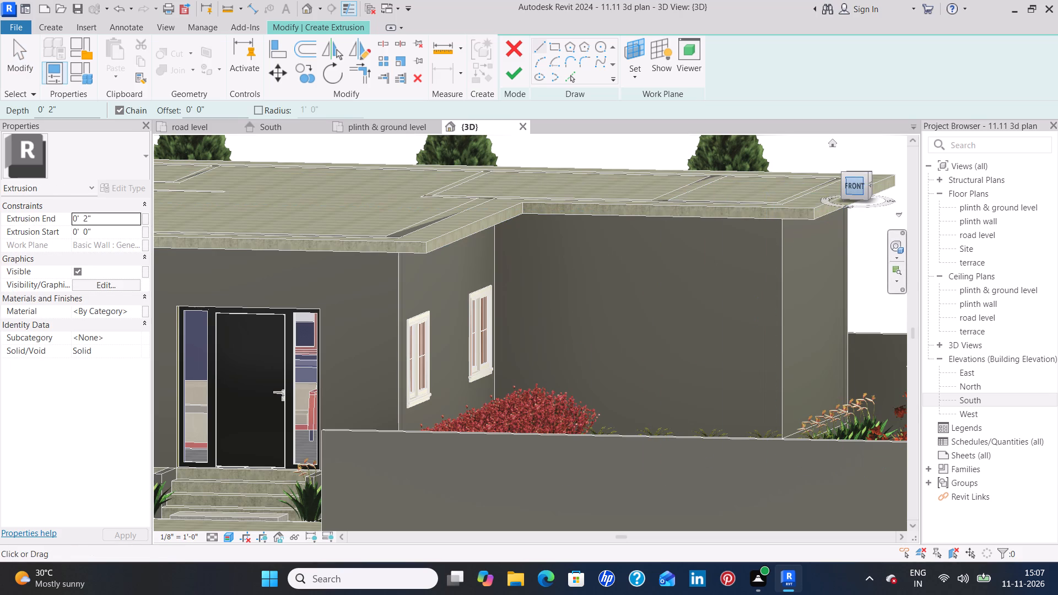
scroll(767, 271, up, 4)
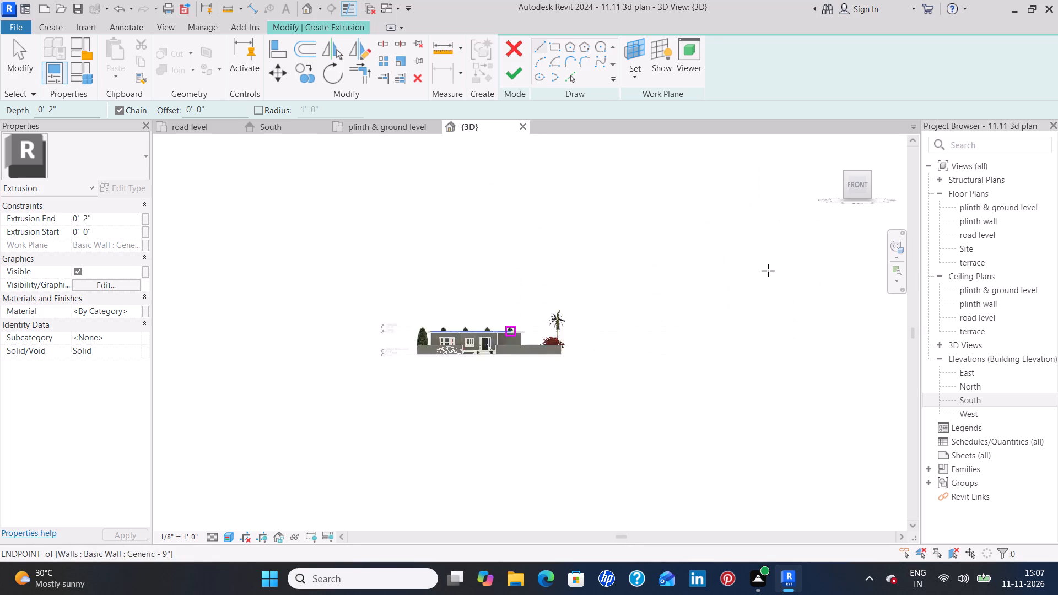
scroll(770, 271, up, 5)
scroll(724, 295, down, 5)
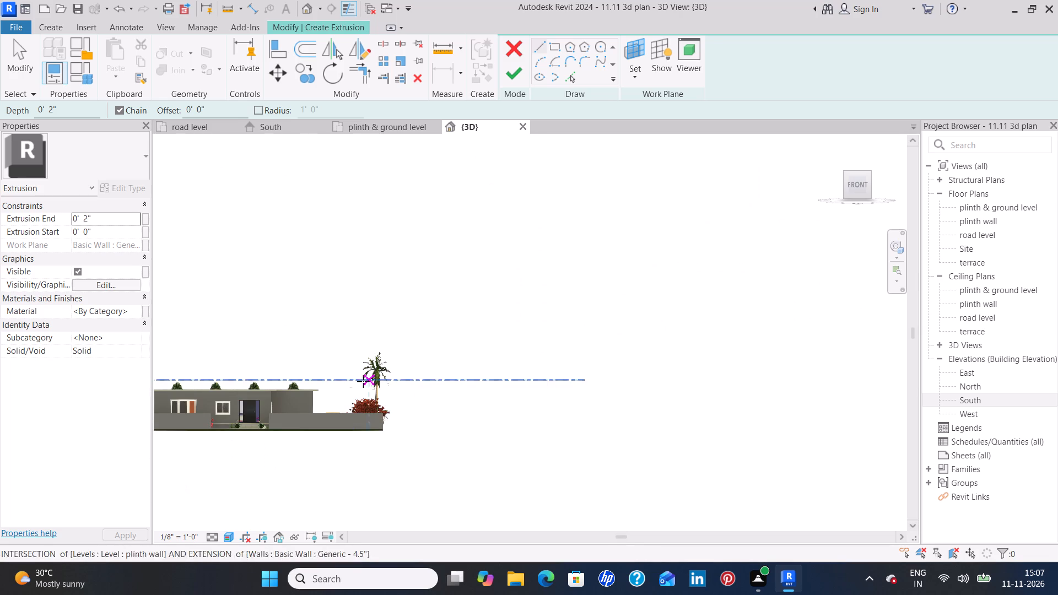
middle_drag(297, 403, 549, 353)
scroll(537, 359, up, 3)
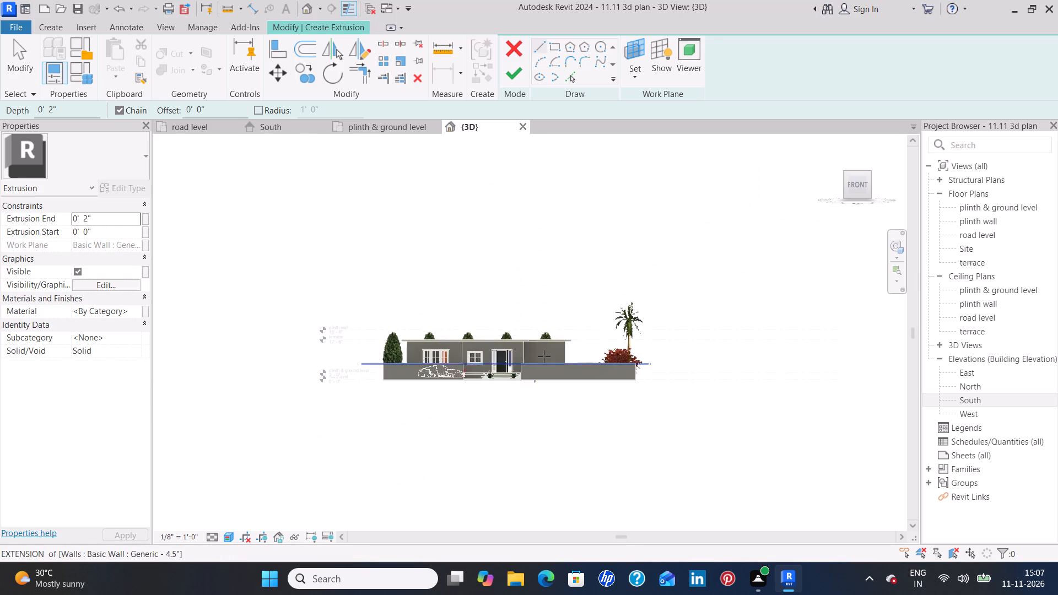
scroll(544, 356, up, 15)
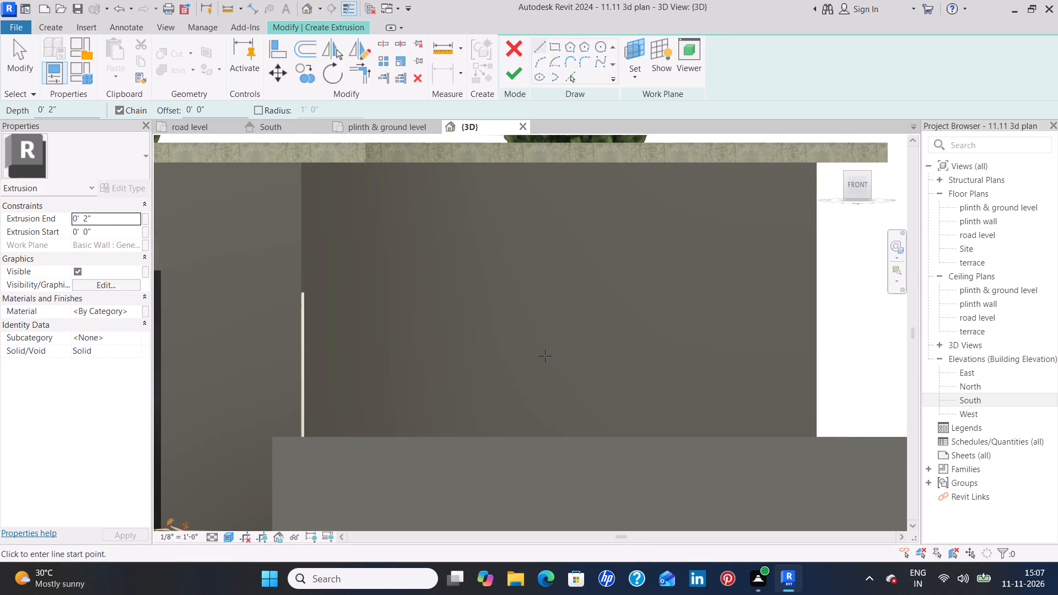
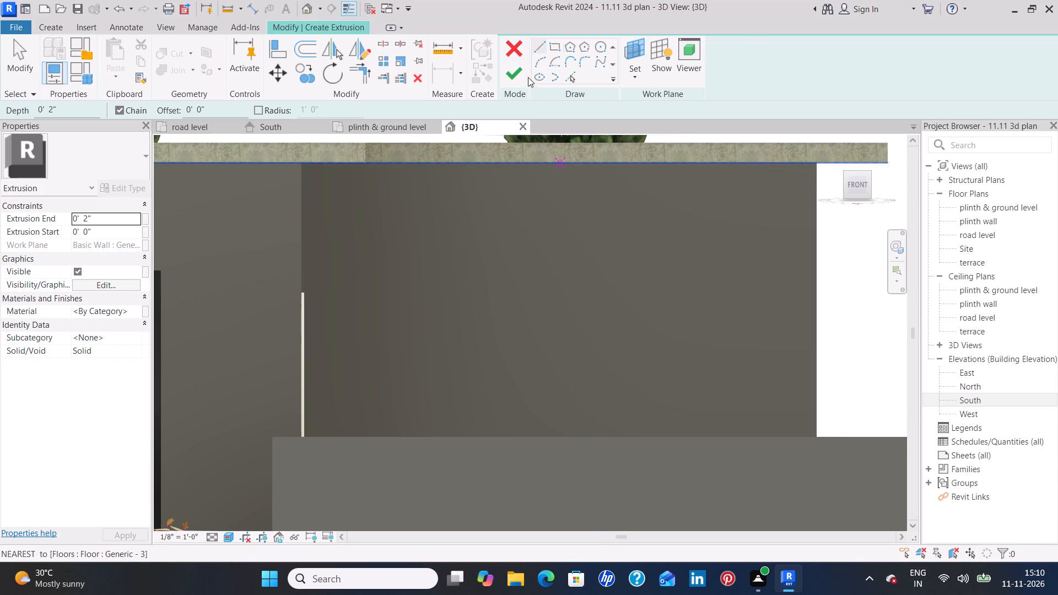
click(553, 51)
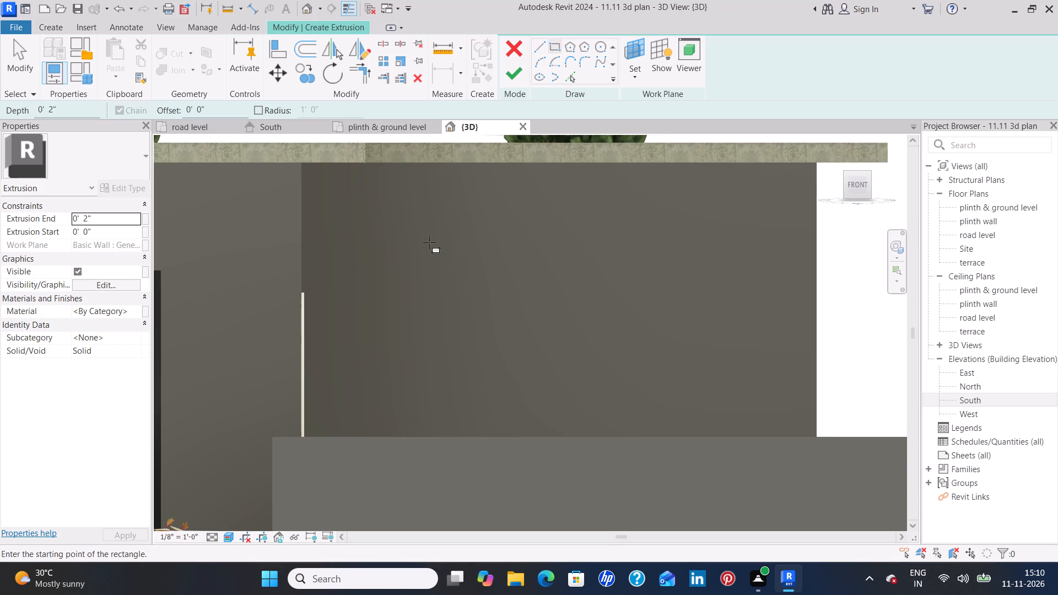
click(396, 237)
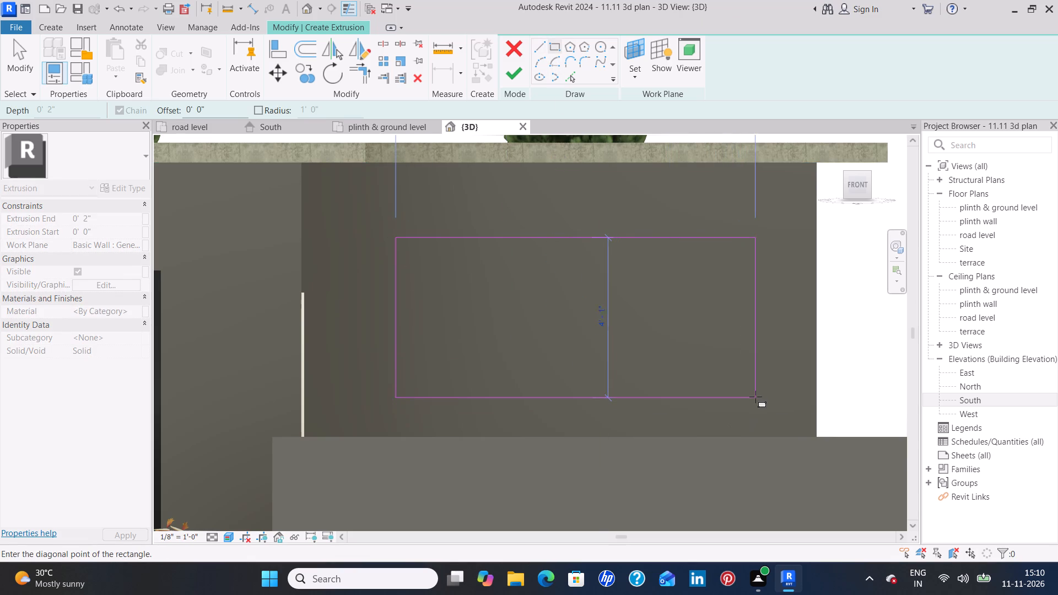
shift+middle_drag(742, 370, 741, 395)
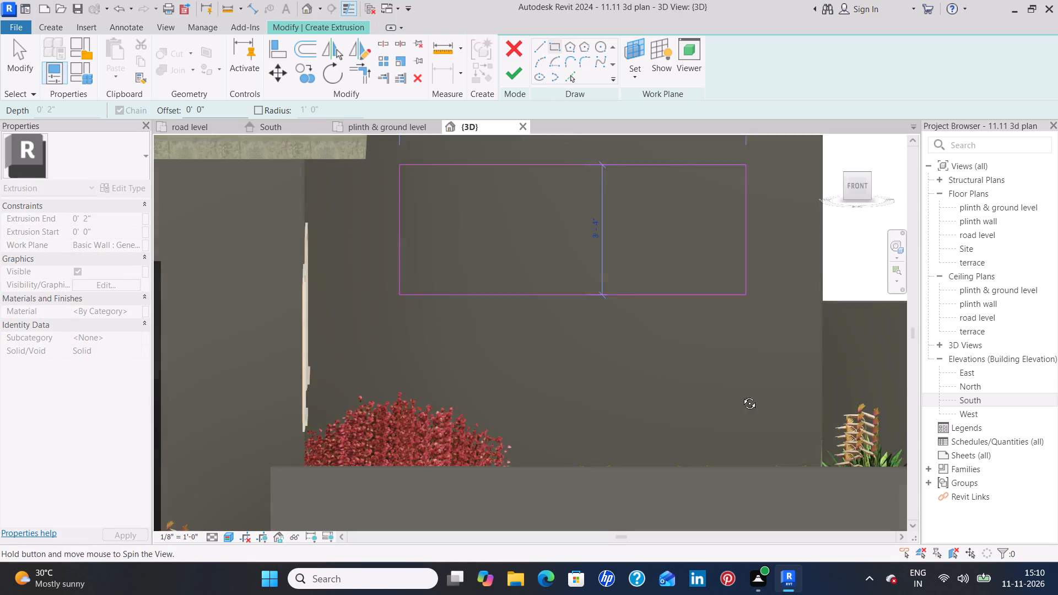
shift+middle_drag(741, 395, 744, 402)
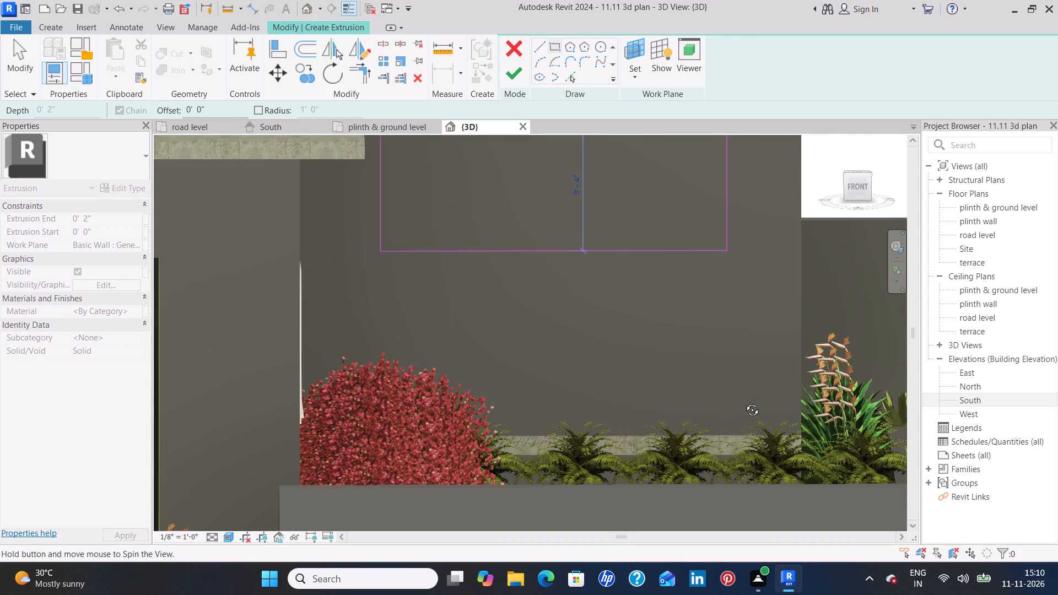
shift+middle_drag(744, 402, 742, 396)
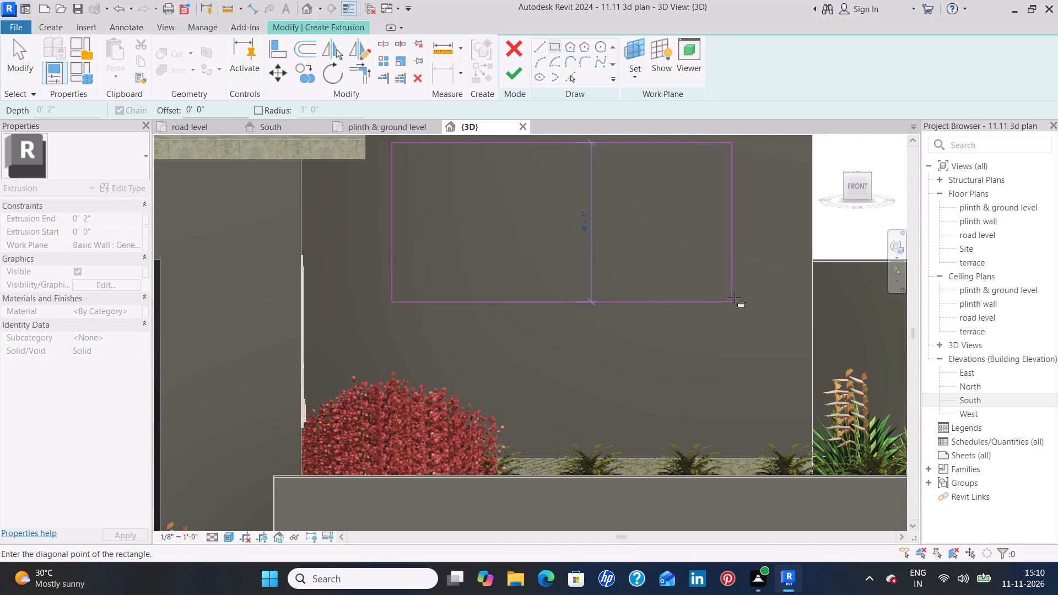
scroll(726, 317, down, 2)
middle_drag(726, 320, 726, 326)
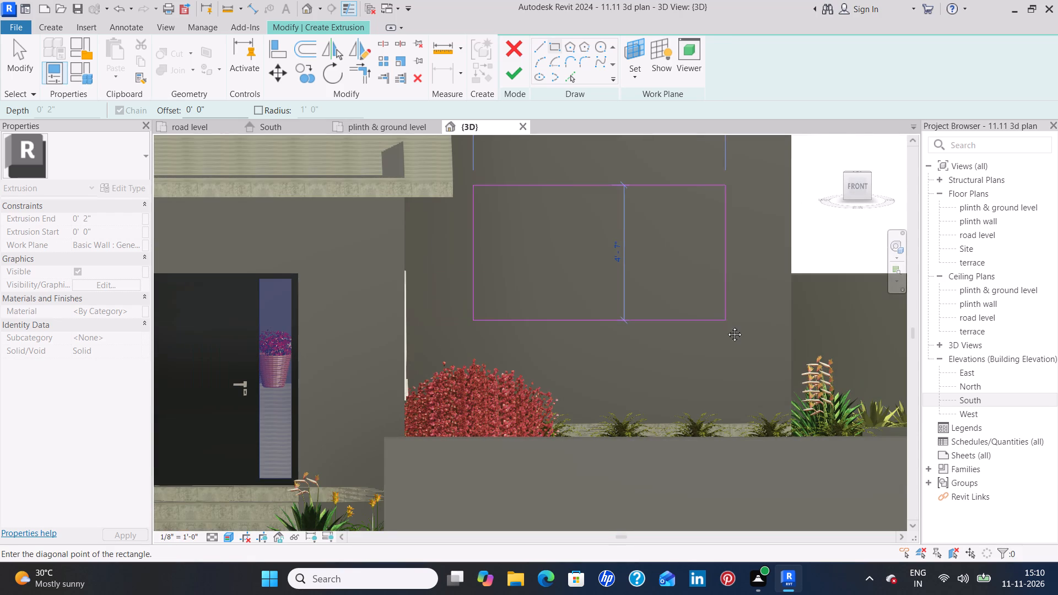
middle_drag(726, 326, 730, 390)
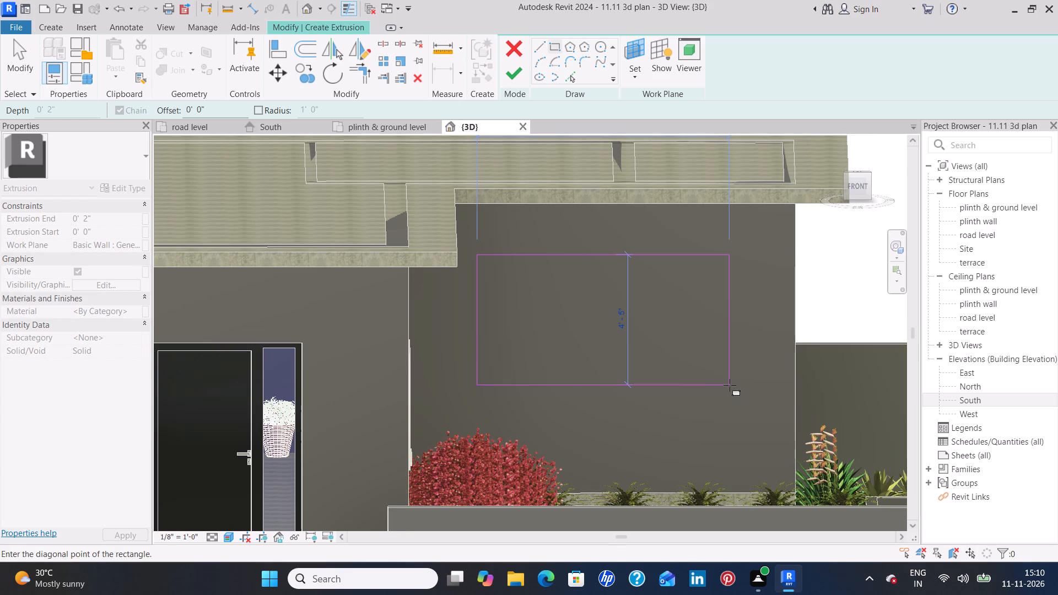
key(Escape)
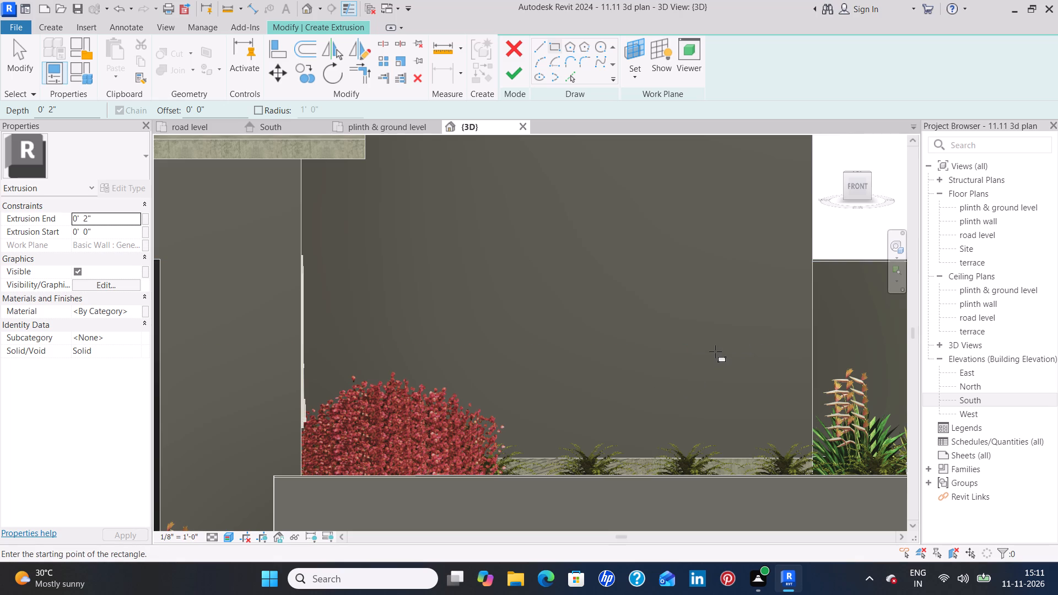
Sketch a 3'-0" by 1'-6" rectangle against the recessed front wall's outer vertical edge, about 2'-4" below the terrace slab.
scroll(716, 316, down, 1)
middle_drag(717, 242, 723, 359)
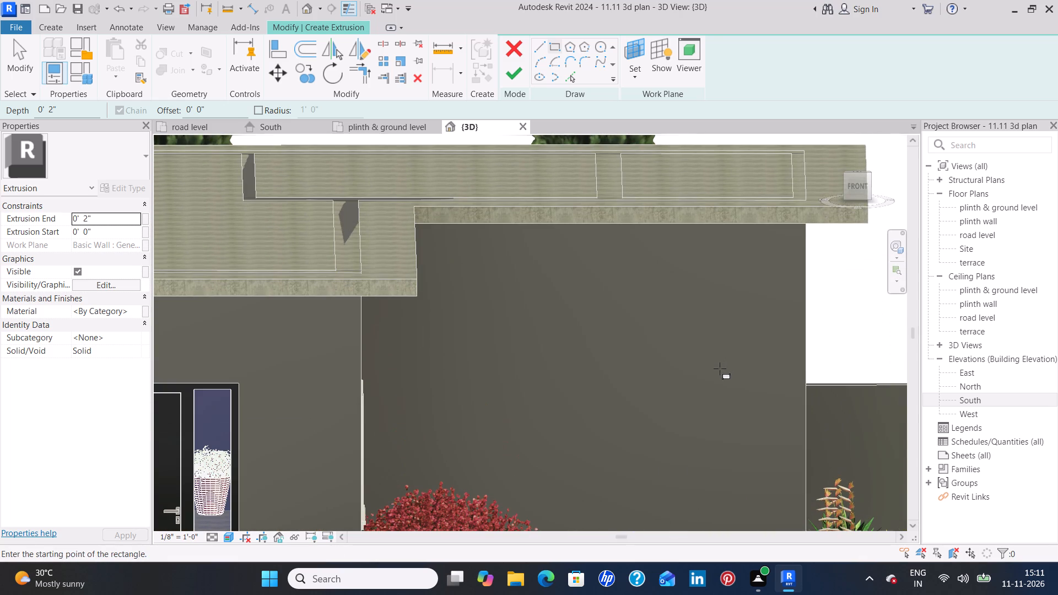
click(860, 181)
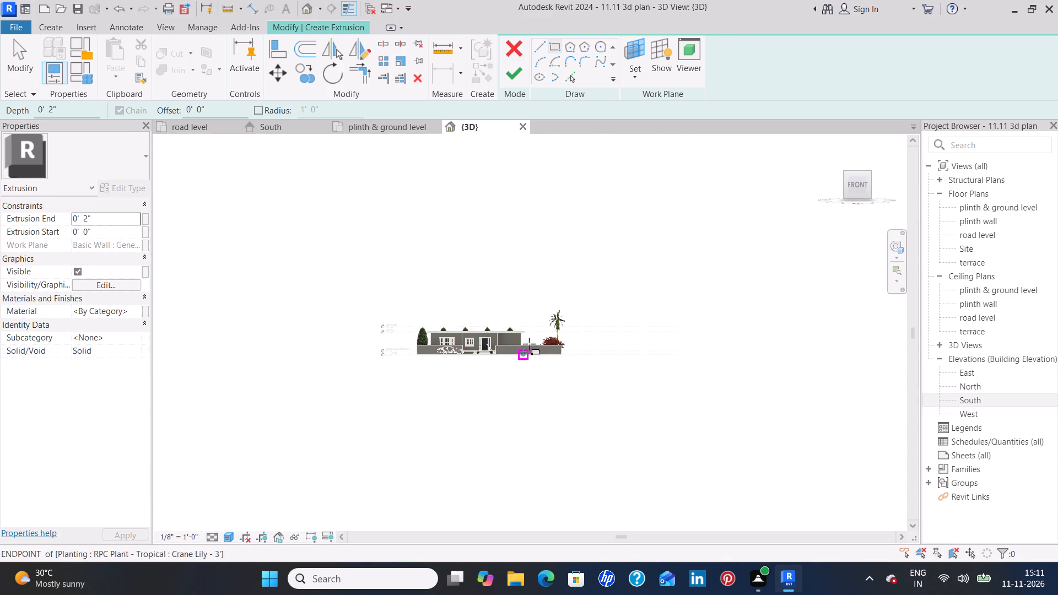
scroll(527, 342, up, 13)
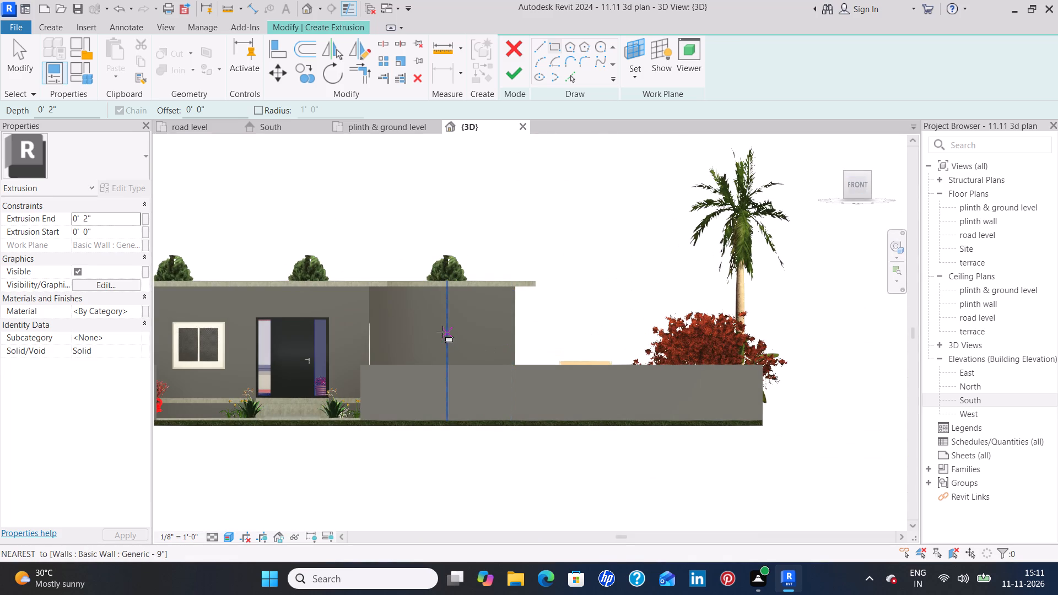
middle_drag(442, 332, 512, 332)
scroll(514, 331, up, 12)
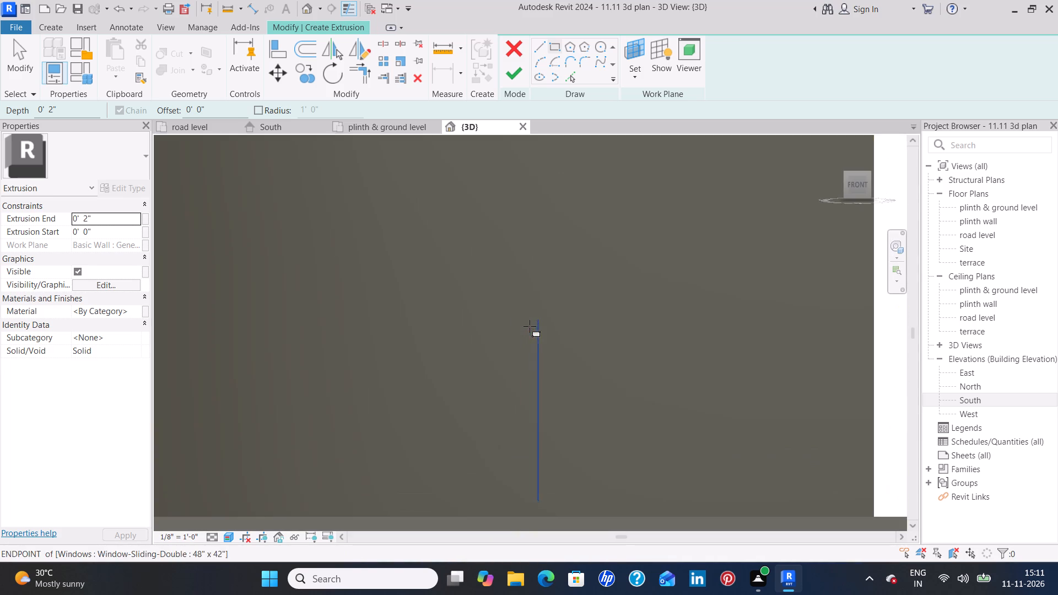
scroll(535, 323, down, 3)
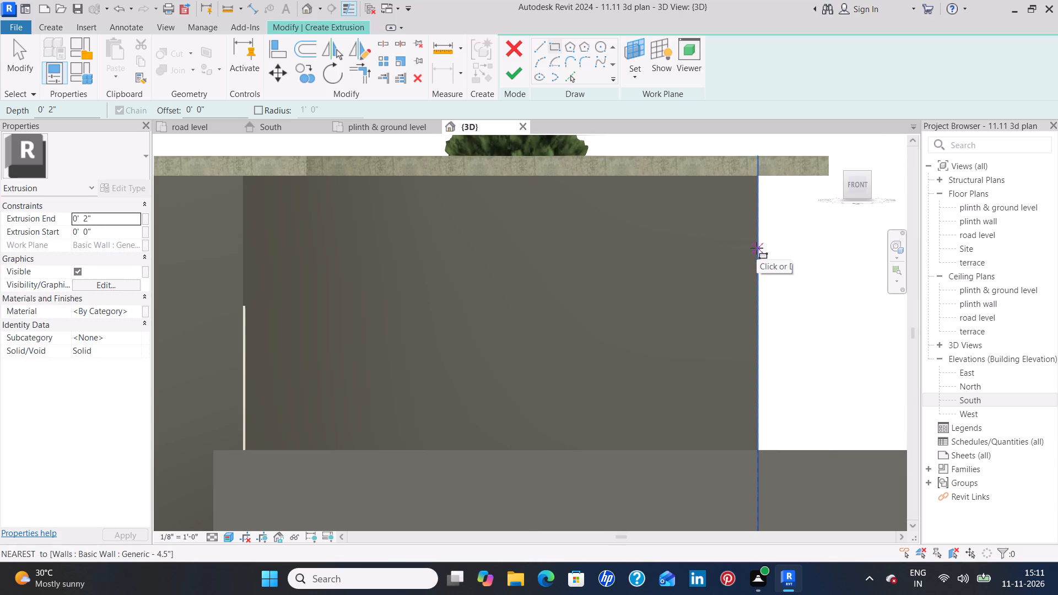
click(757, 248)
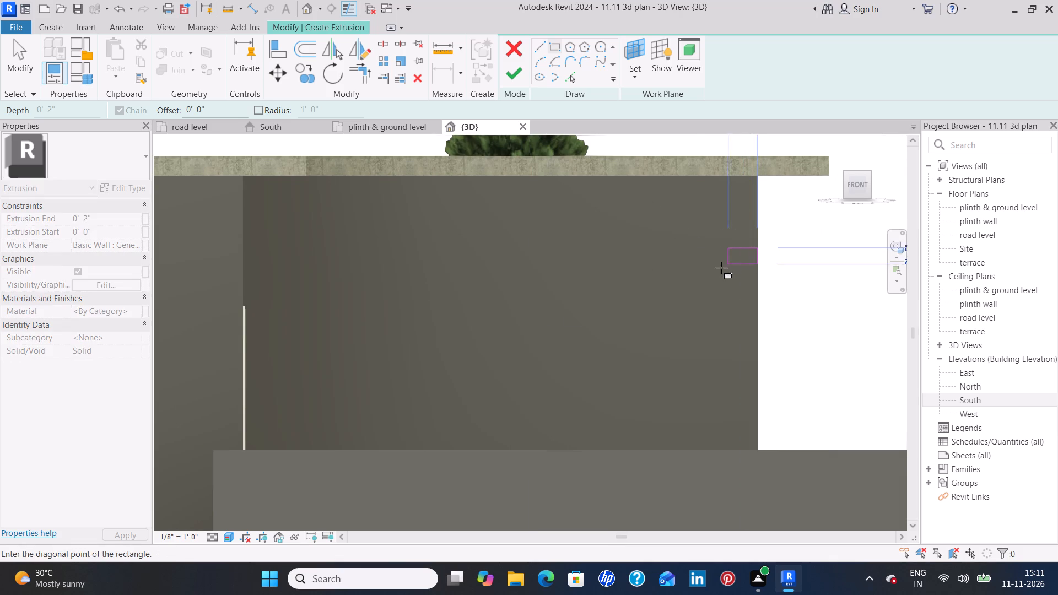
scroll(674, 302, down, 1)
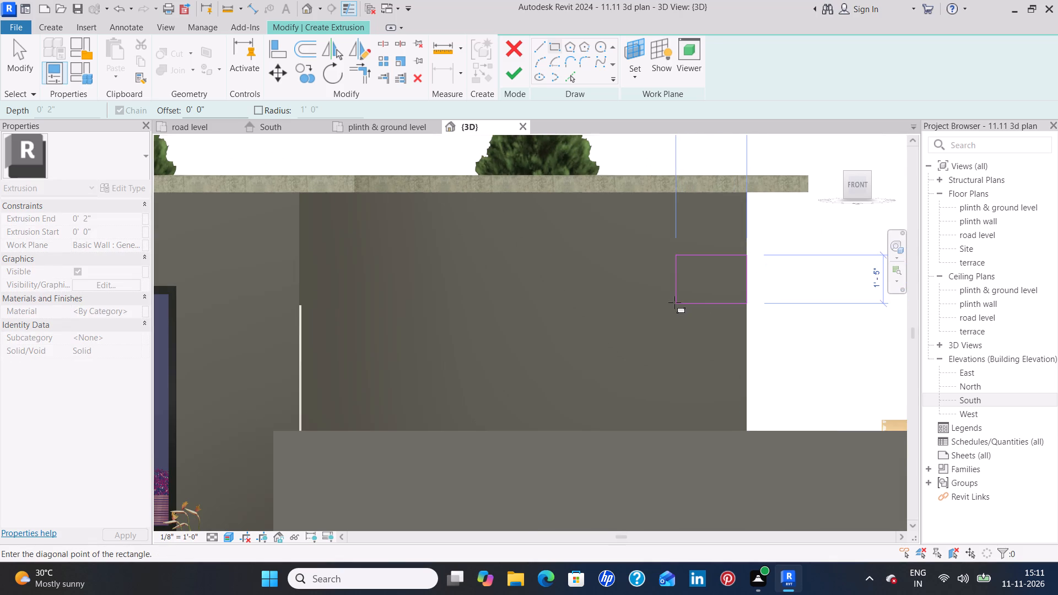
middle_drag(670, 304, 642, 316)
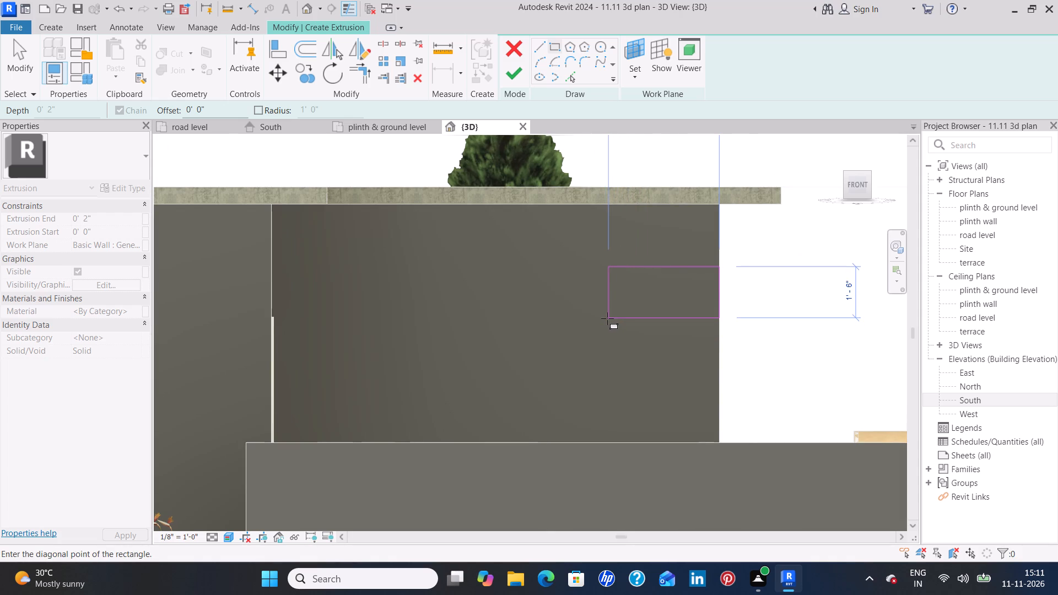
scroll(607, 318, down, 2)
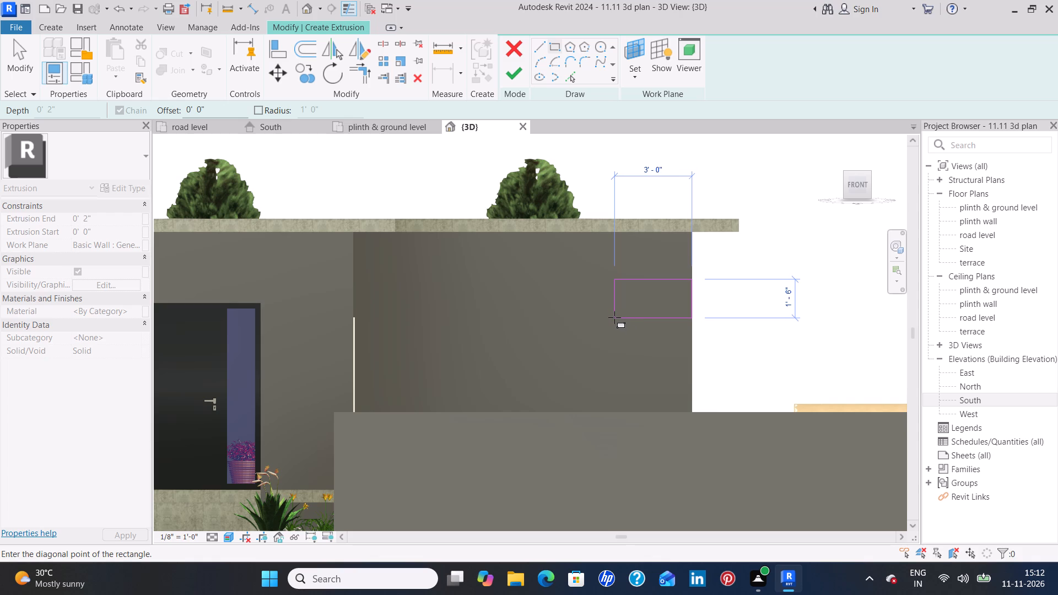
click(614, 317)
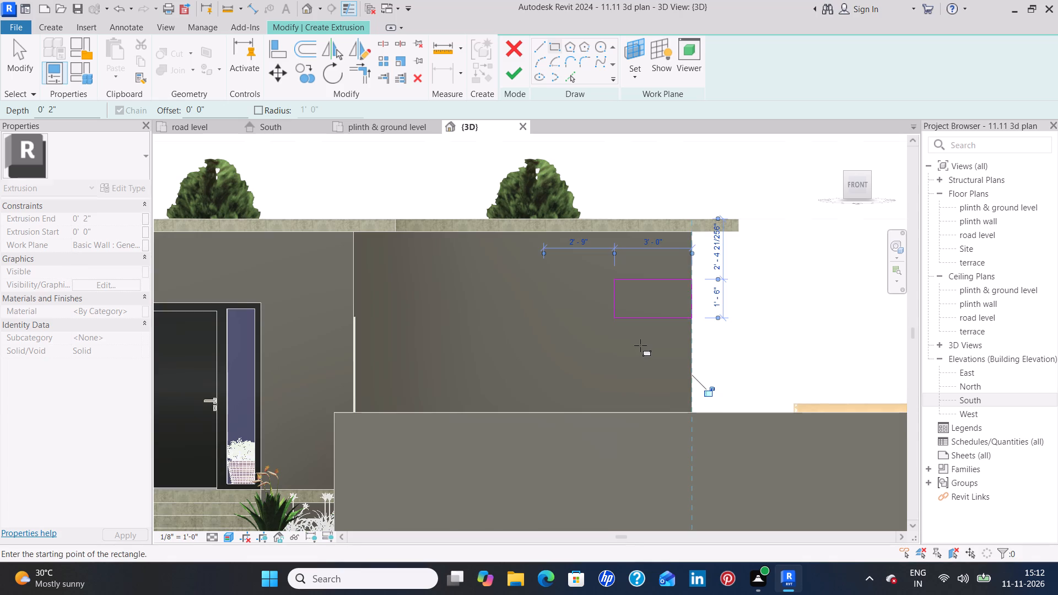
key(Escape)
key(Escape)
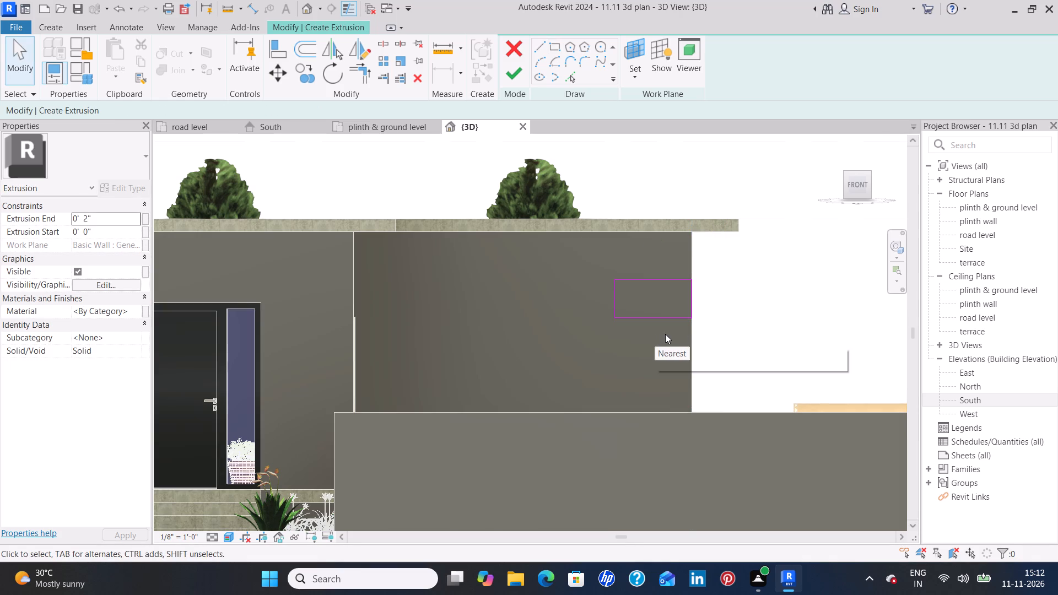
Copy the whole rectangle twice down the wall's outer edge at 2'-0" spacing to make a column of three.
scroll(680, 333, up, 3)
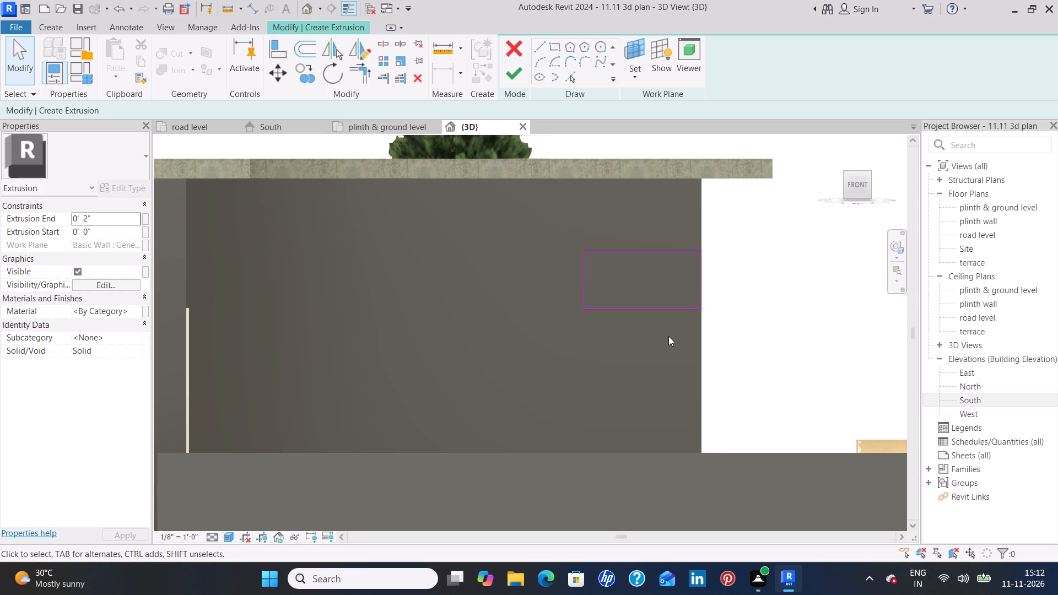
drag(590, 353, 622, 233)
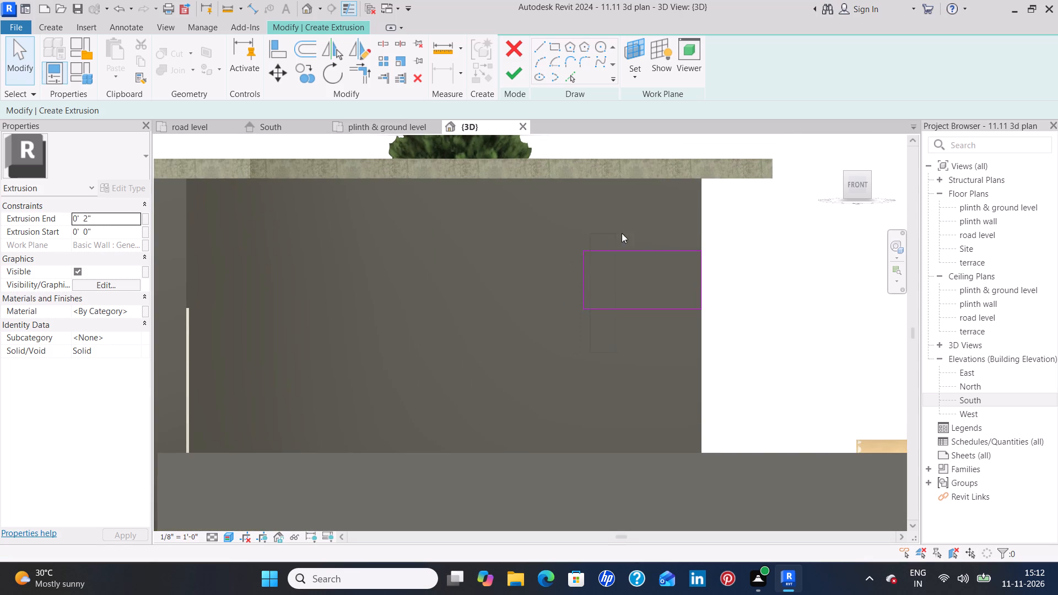
drag(622, 233, 722, 234)
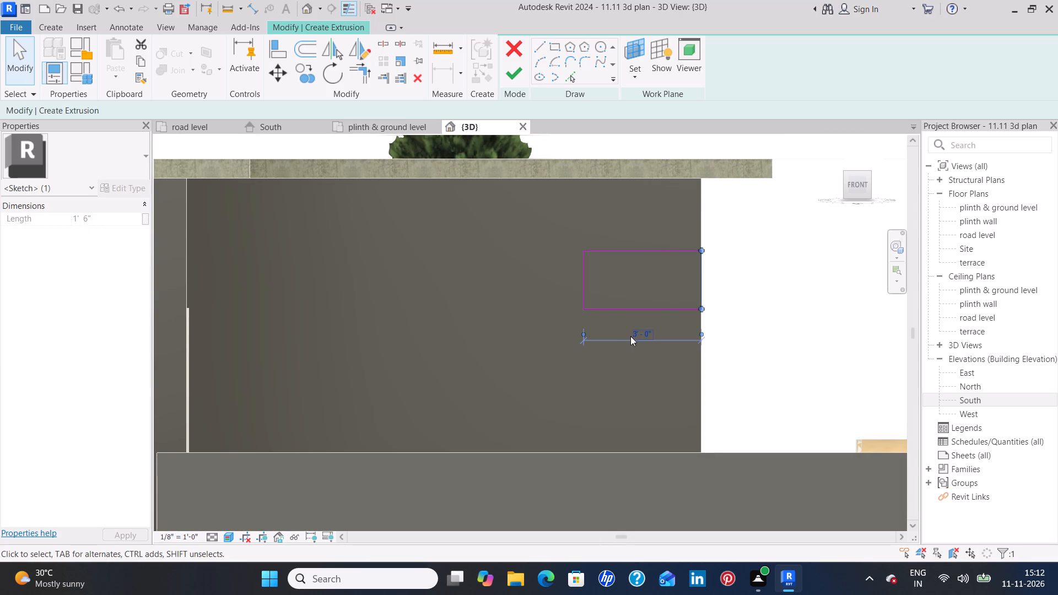
click(489, 350)
drag(572, 332, 722, 232)
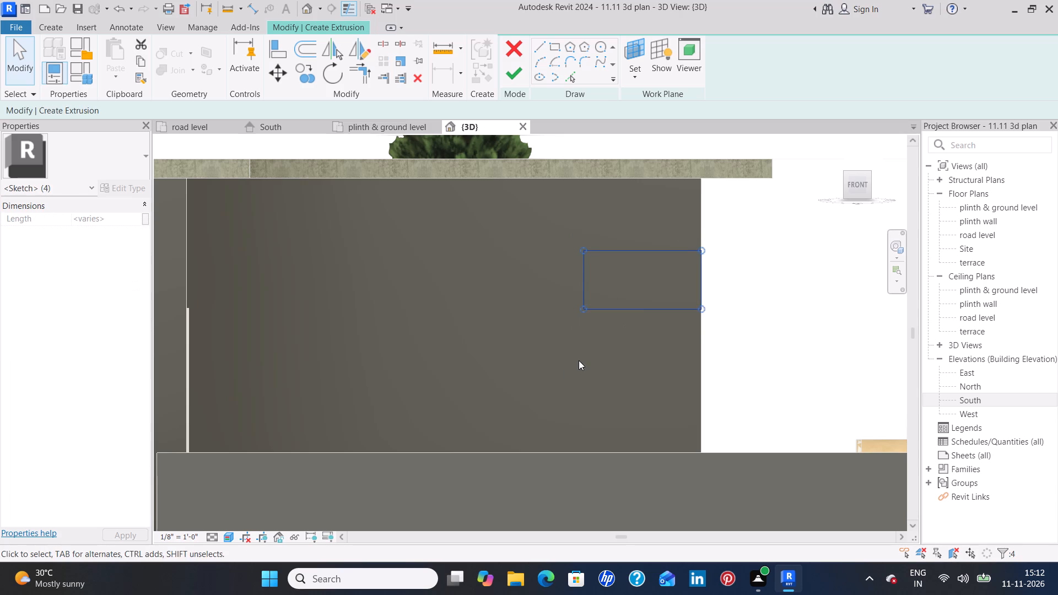
click(303, 73)
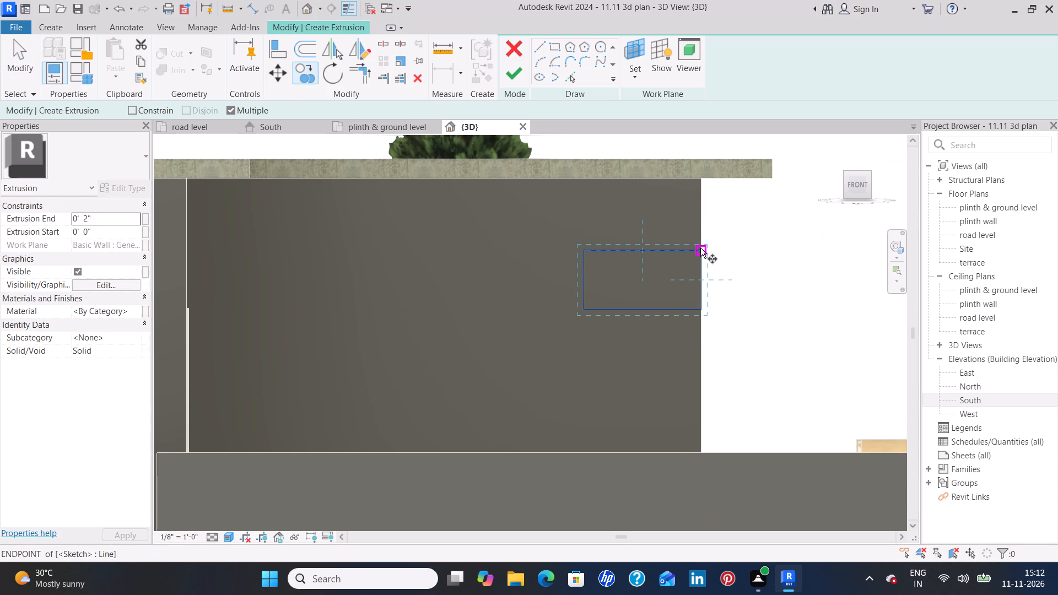
click(702, 312)
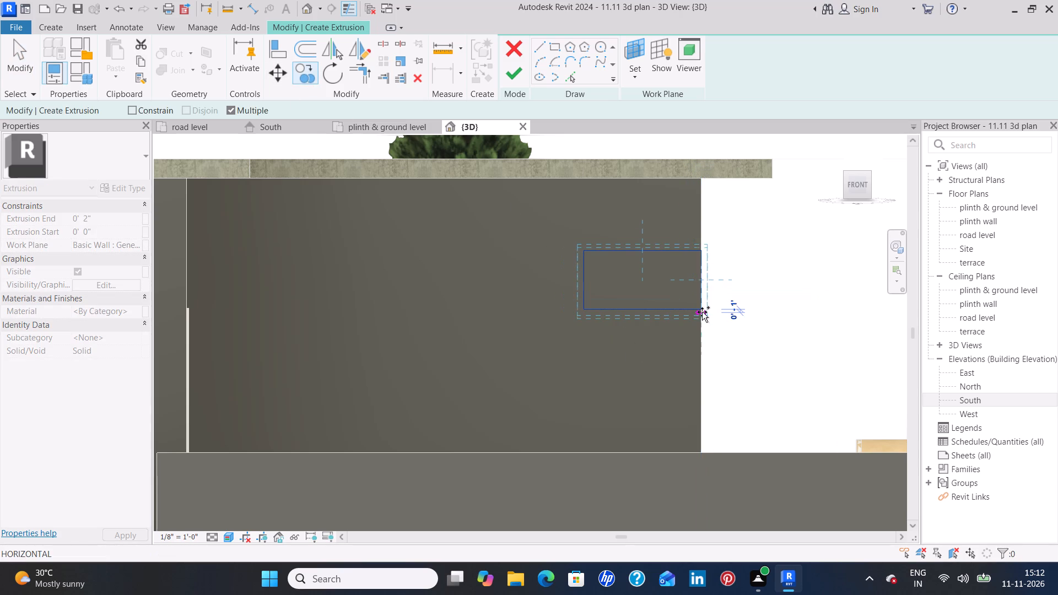
click(705, 389)
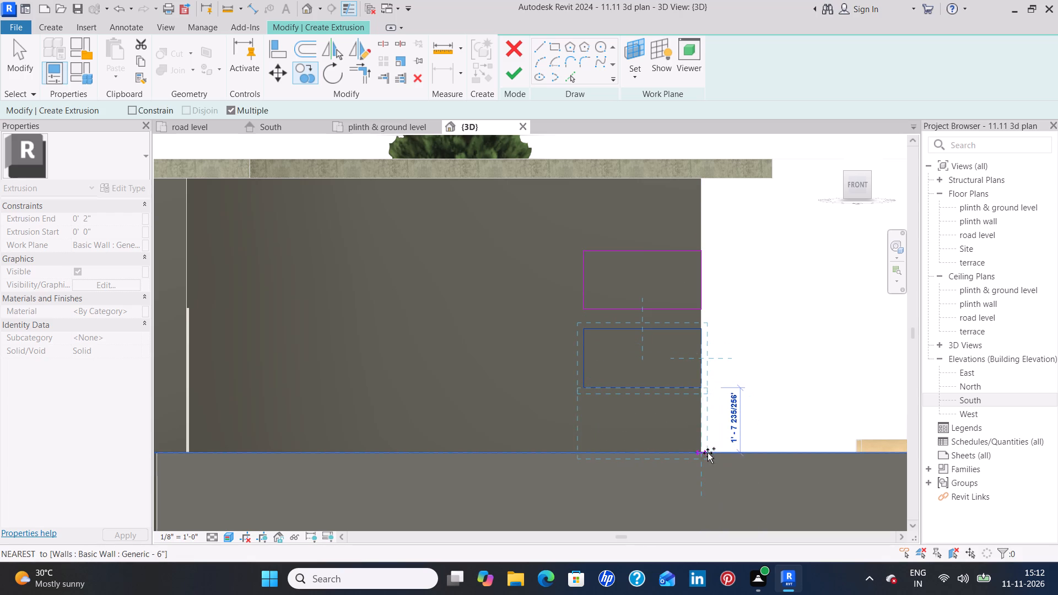
shift+middle_drag(716, 405, 717, 421)
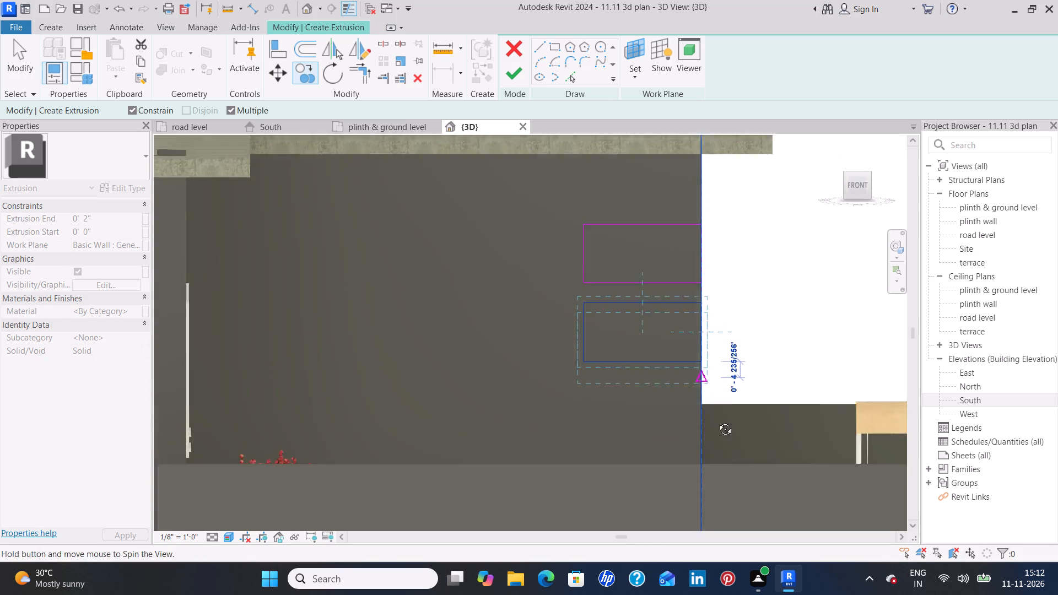
shift+middle_drag(717, 421, 719, 434)
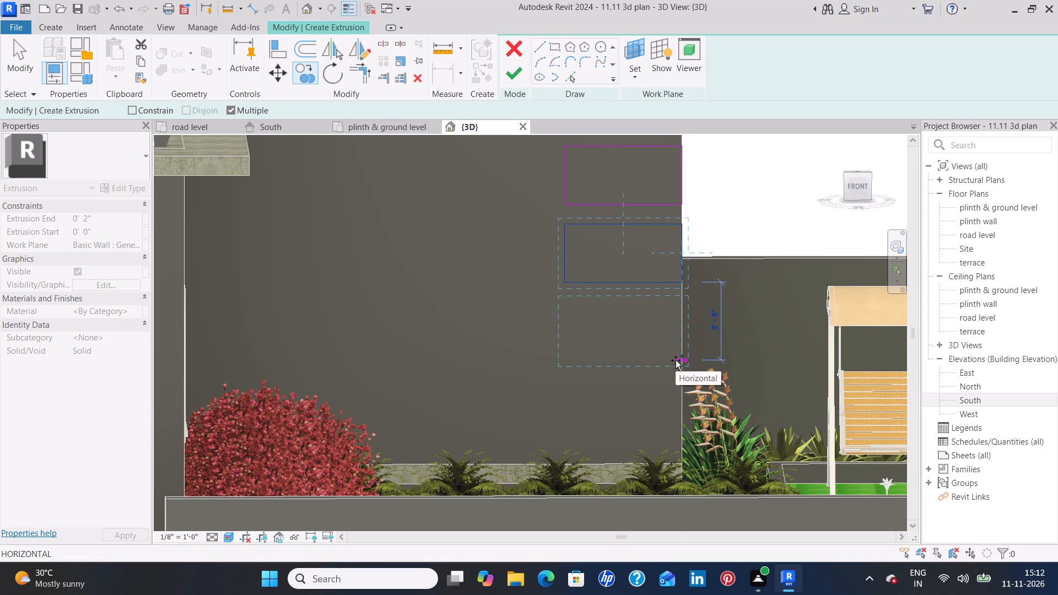
click(676, 360)
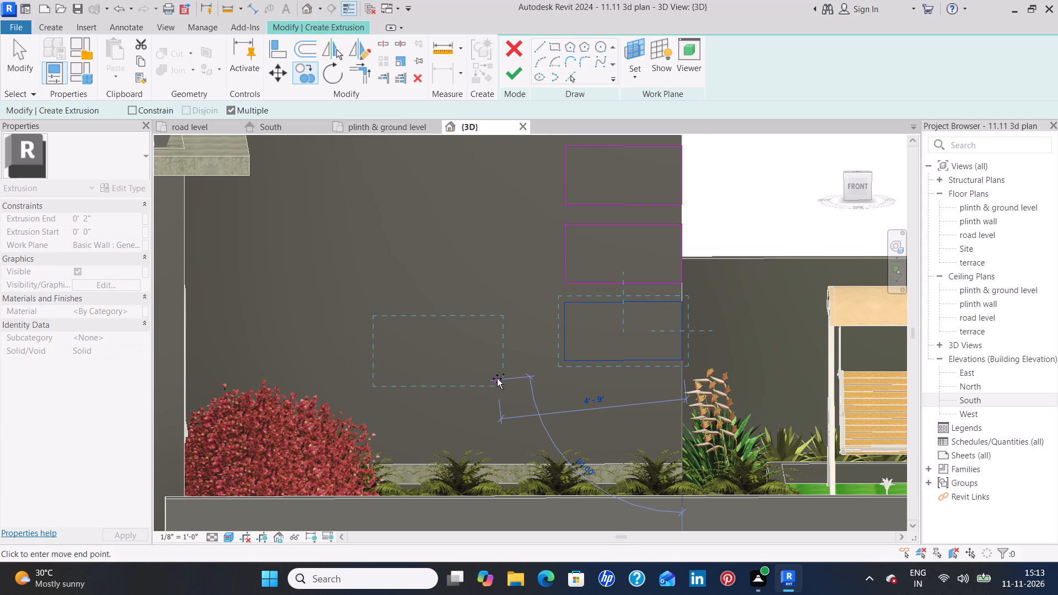
key(Escape)
key(Escape)
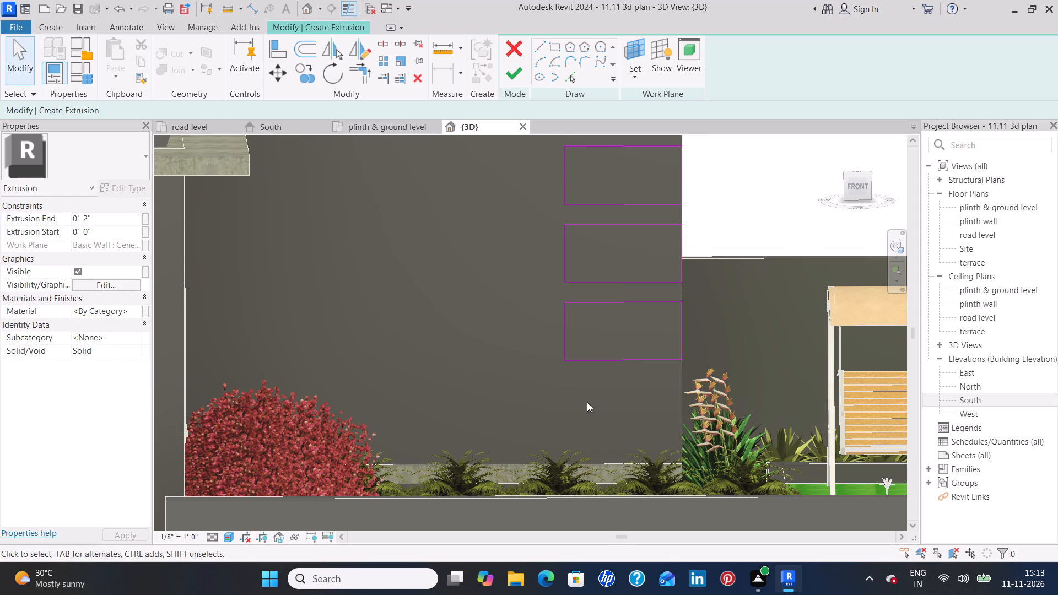
Widen the top rectangle on the recessed wall to 5'-0" by moving its inner vertical edge 2'-0" towards the entrance.
shift+middle_drag(631, 409, 632, 388)
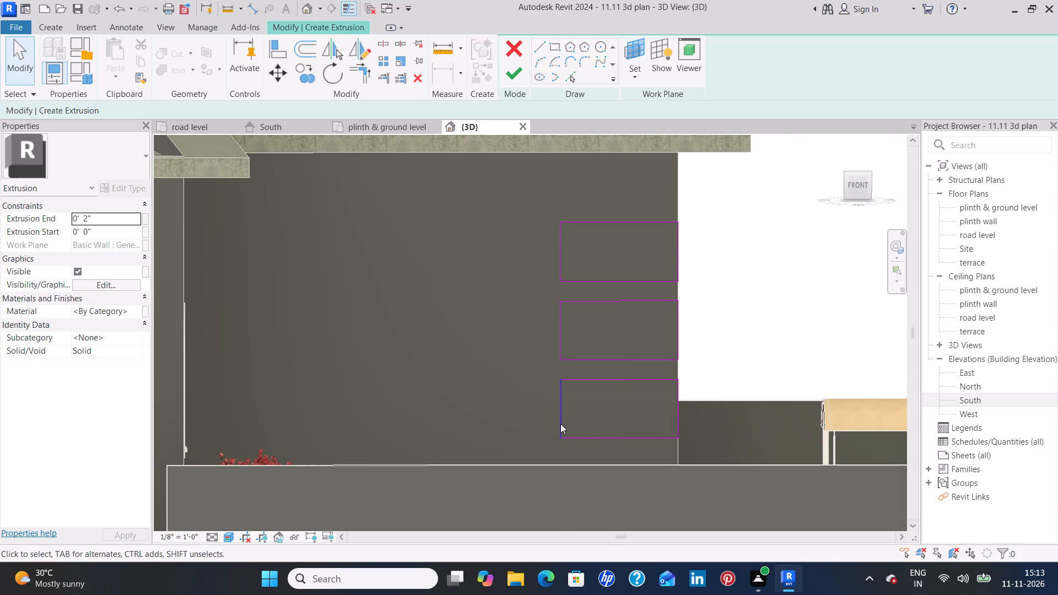
click(565, 264)
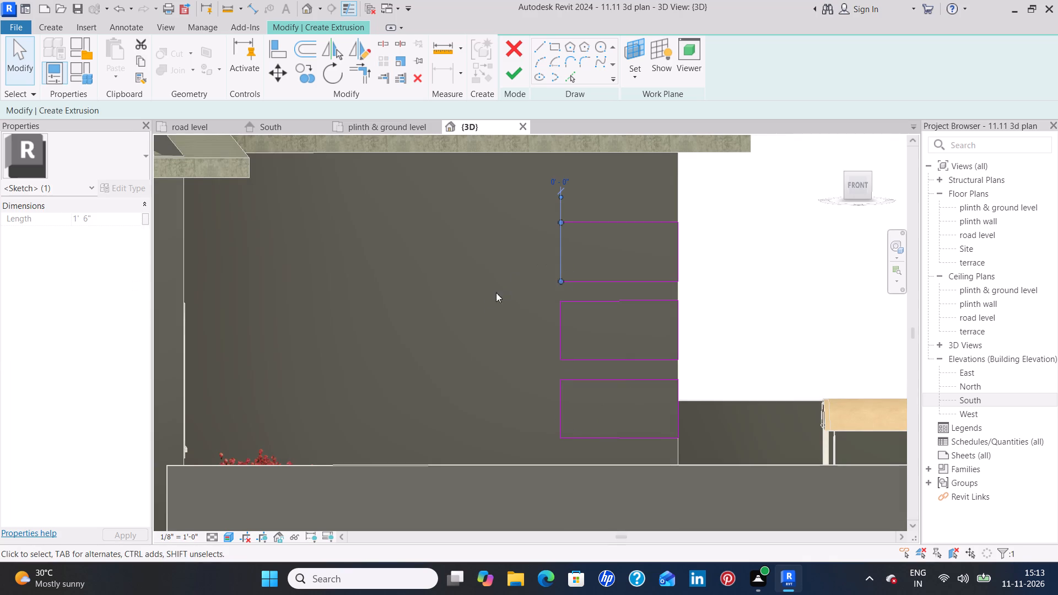
middle_drag(506, 215, 505, 226)
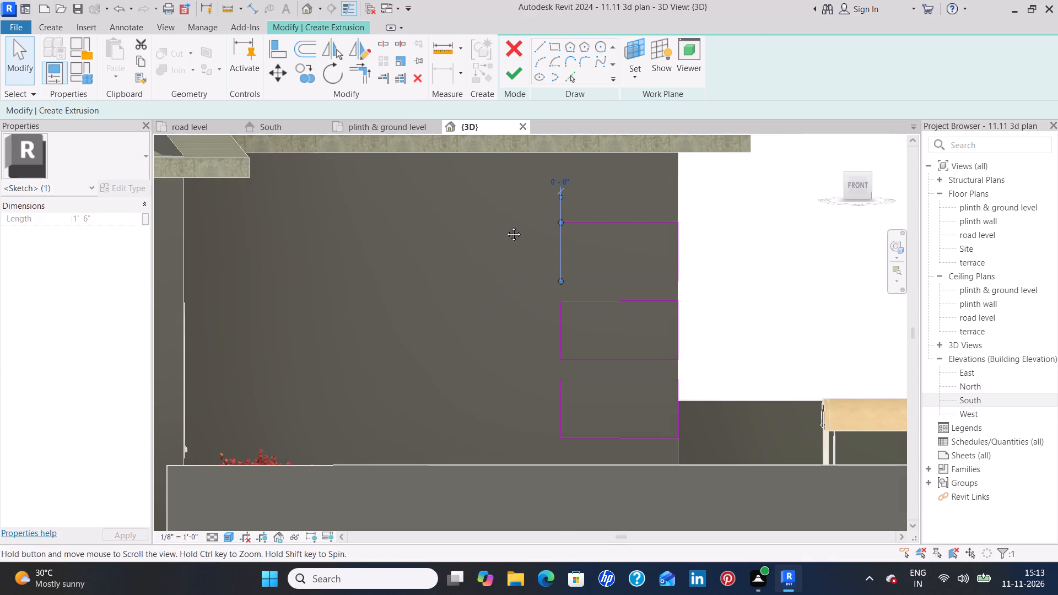
middle_drag(505, 226, 494, 299)
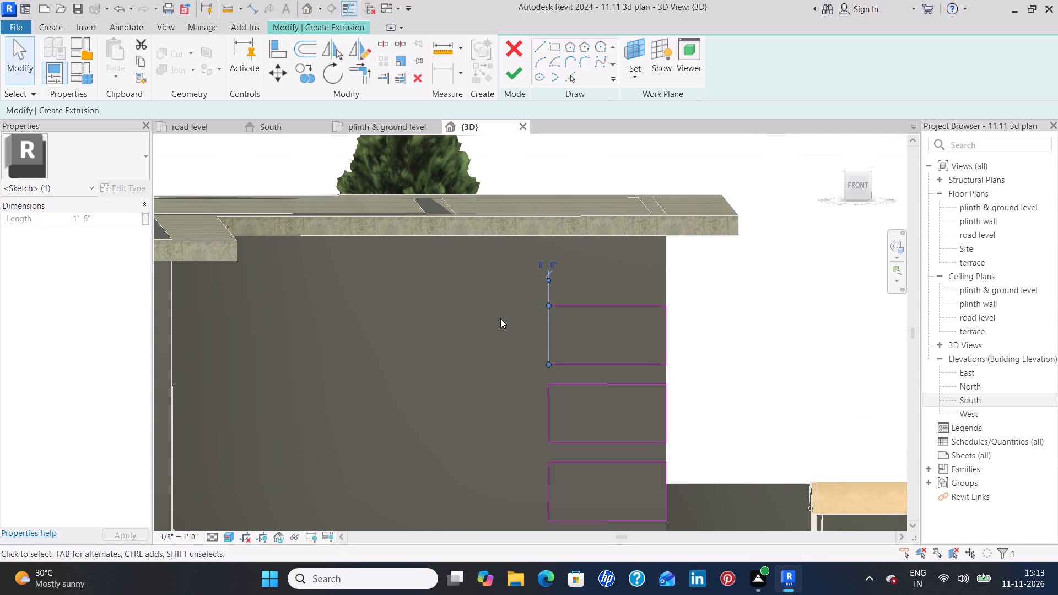
key(Left)
key(Left)
key(Left)
key(Left)
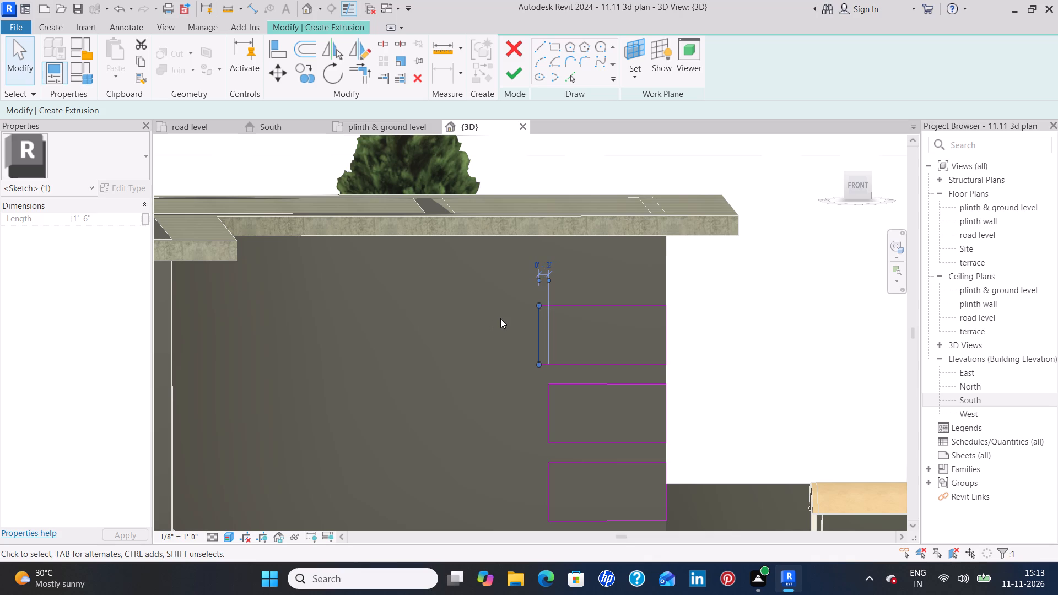
key(Left)
key(Left)
key(Left)
key(Left)
key(Left)
key(Left)
key(Left)
key(Left)
key(Left)
key(Left)
key(Left)
key(Left)
key(Left)
key(Left)
key(Left)
key(Left)
key(Left)
key(Left)
key(Left)
key(Left)
key(Left)
key(Left)
key(Left)
key(Left)
key(Left)
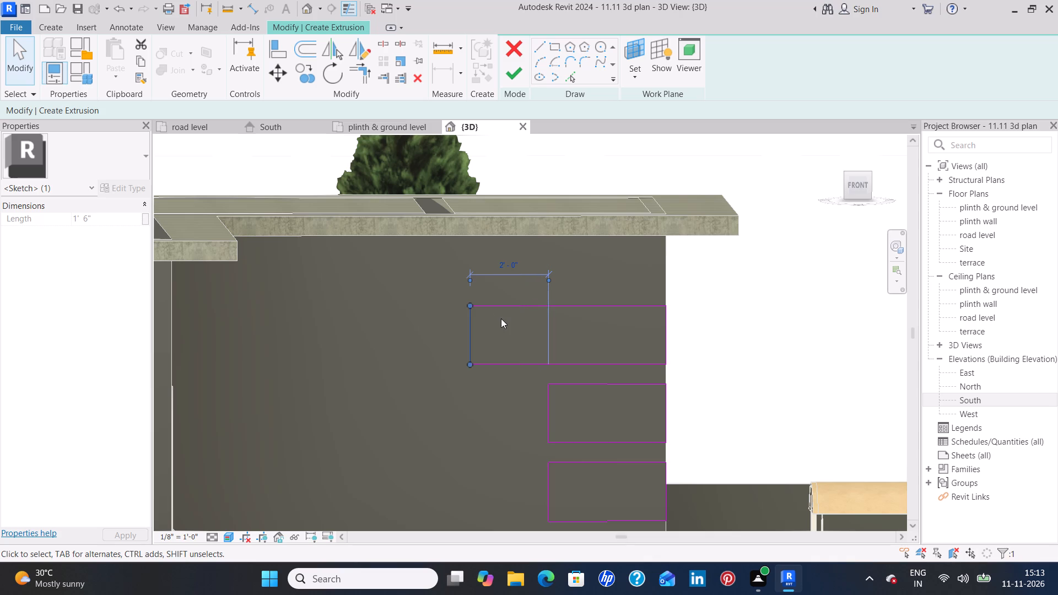
click(422, 410)
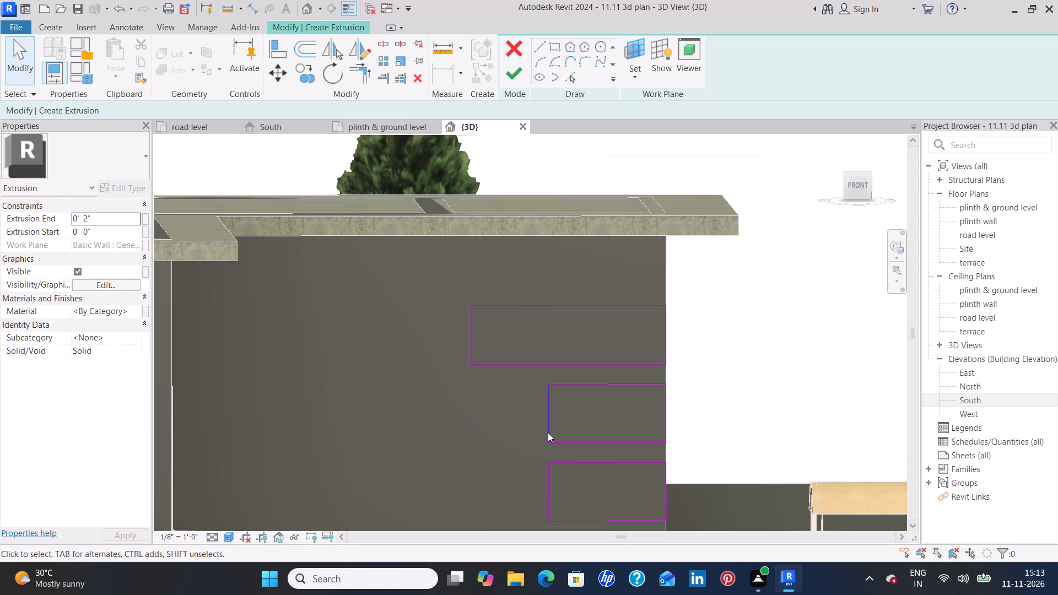
Move the middle rectangle's inner vertical edge 2'-0" towards the entrance, in line with the top rectangle.
click(548, 432)
click(551, 345)
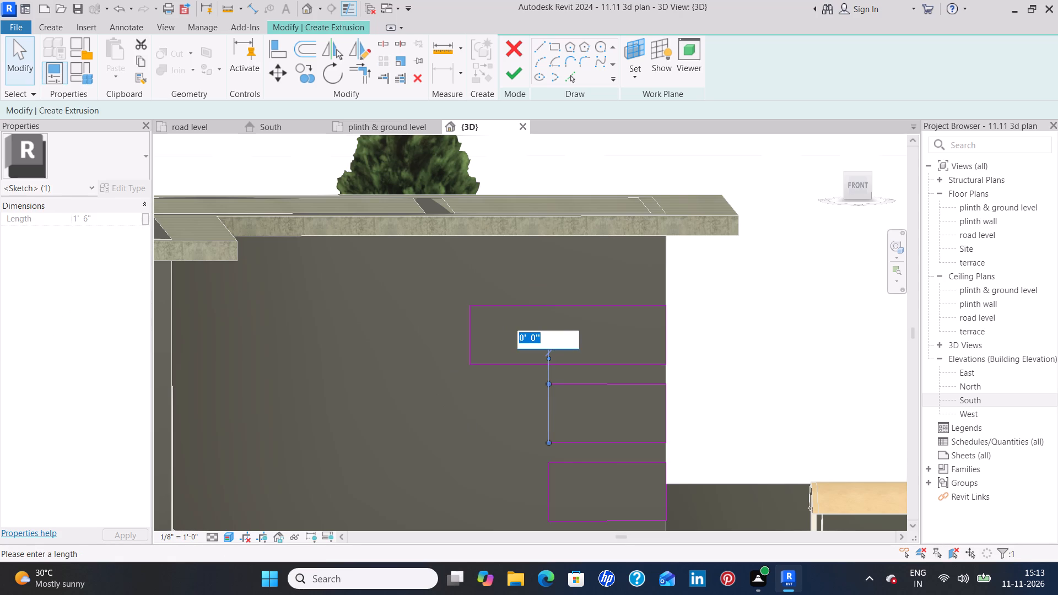
key(BackSpace)
text(2')
key(Return)
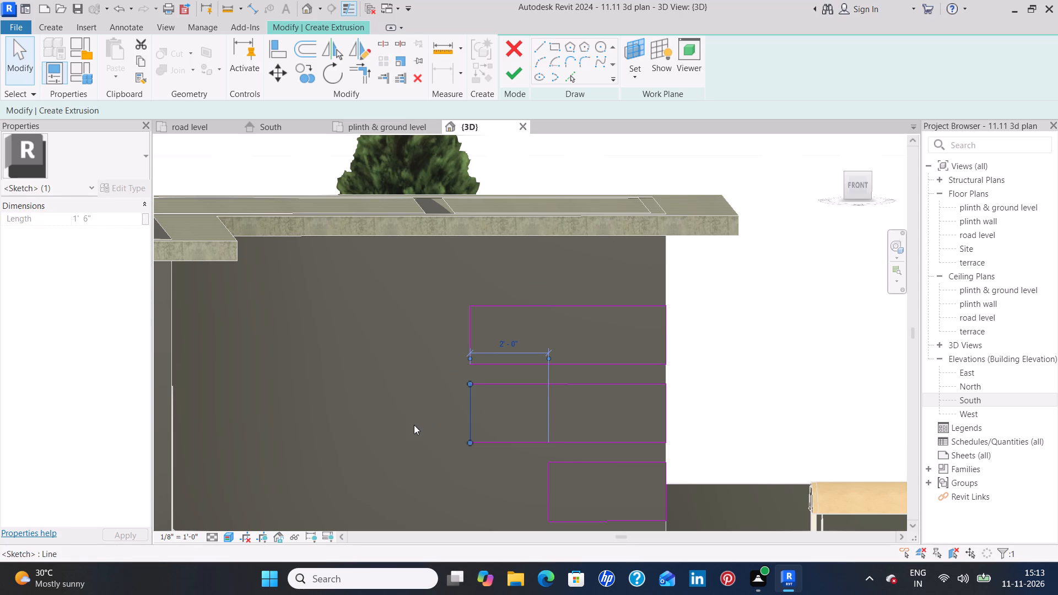
click(414, 425)
Widen the bottom rectangle to 5'-0" by moving its inner vertical edge into line with the two above.
click(547, 499)
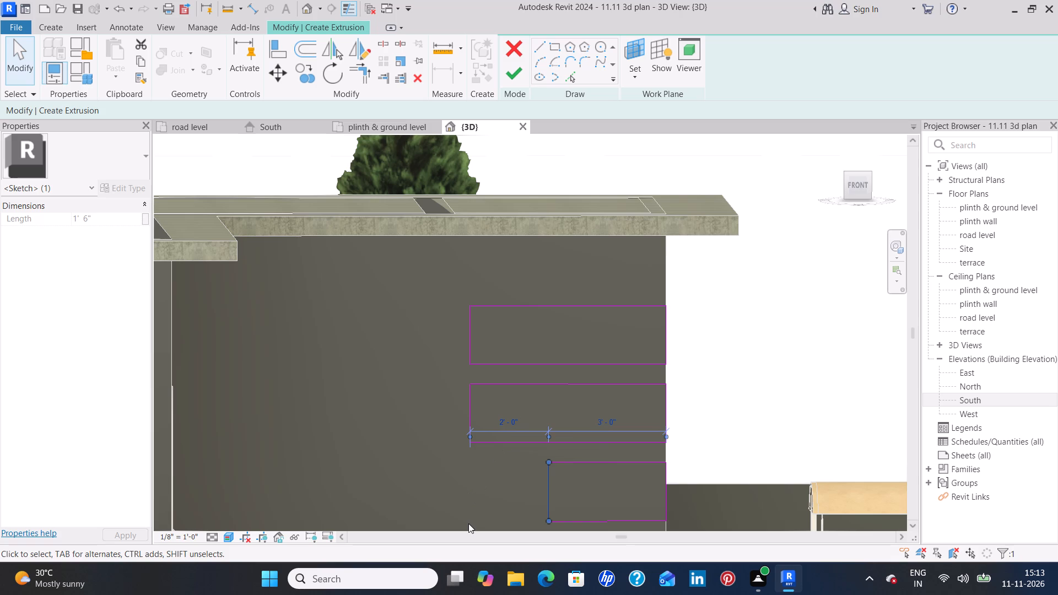
key(Left)
key(Left)
key(Left)
key(Left)
key(Left)
key(Left)
key(Left)
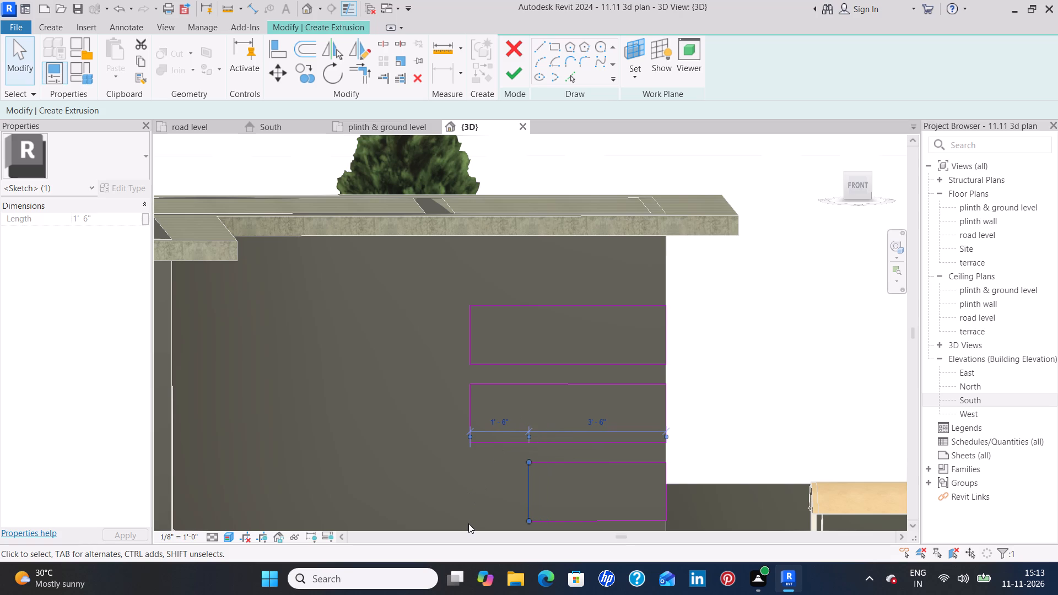
key(Left)
key(Left)
key(Left)
key(Left)
key(Left)
key(Left)
key(Left)
key(Left)
key(Left)
key(Left)
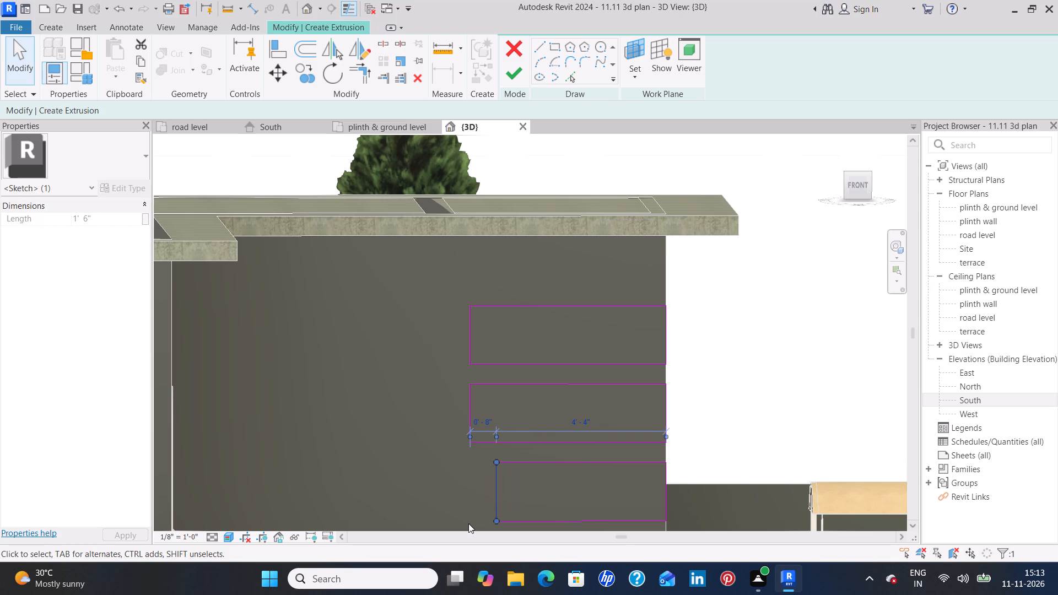
key(Left)
key(Left)
key(Left)
key(Left)
key(Left)
key(Left)
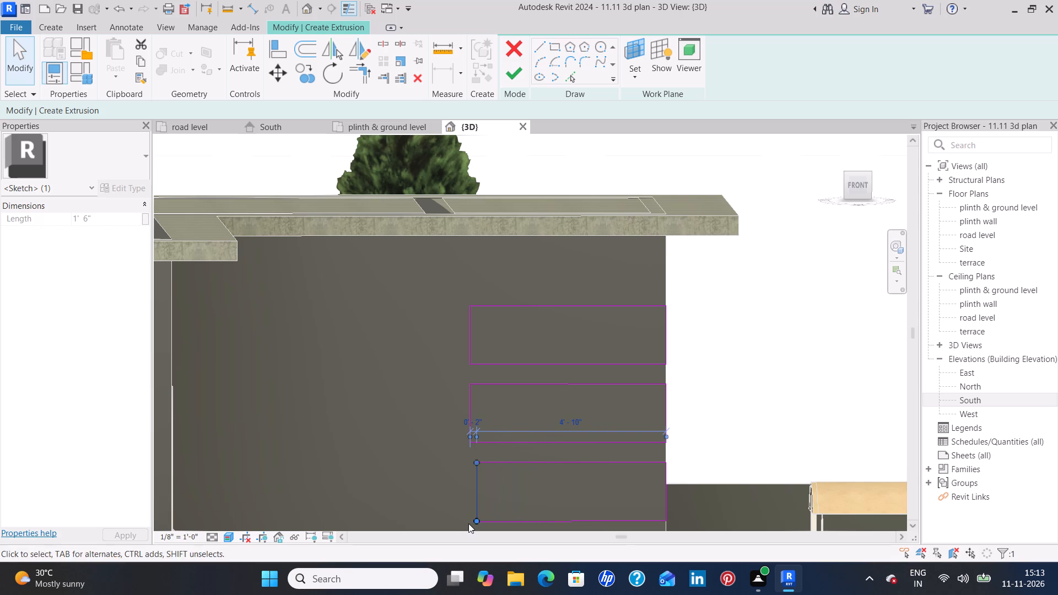
key(Left)
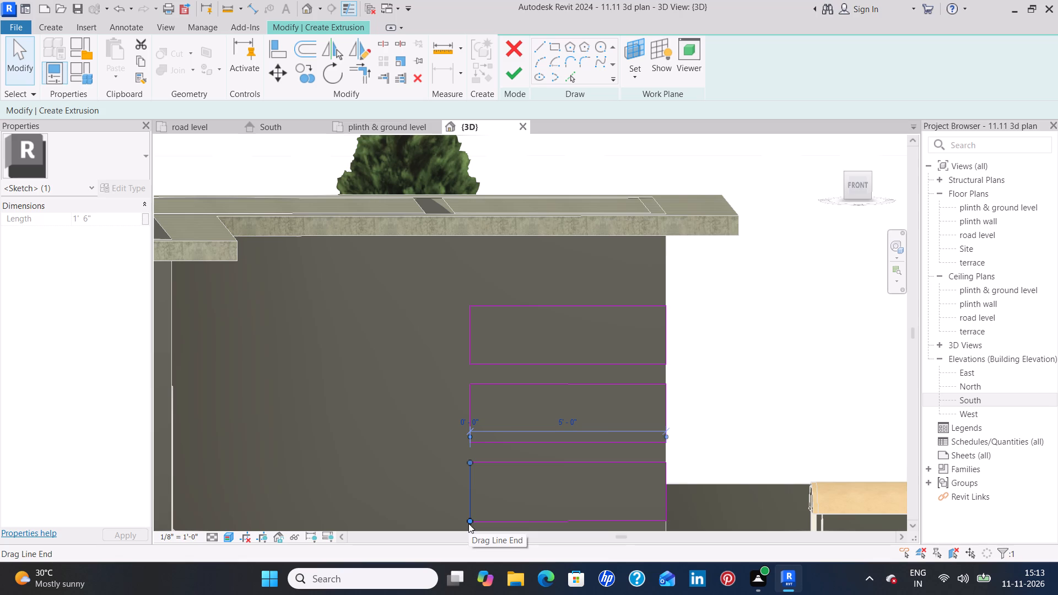
click(451, 484)
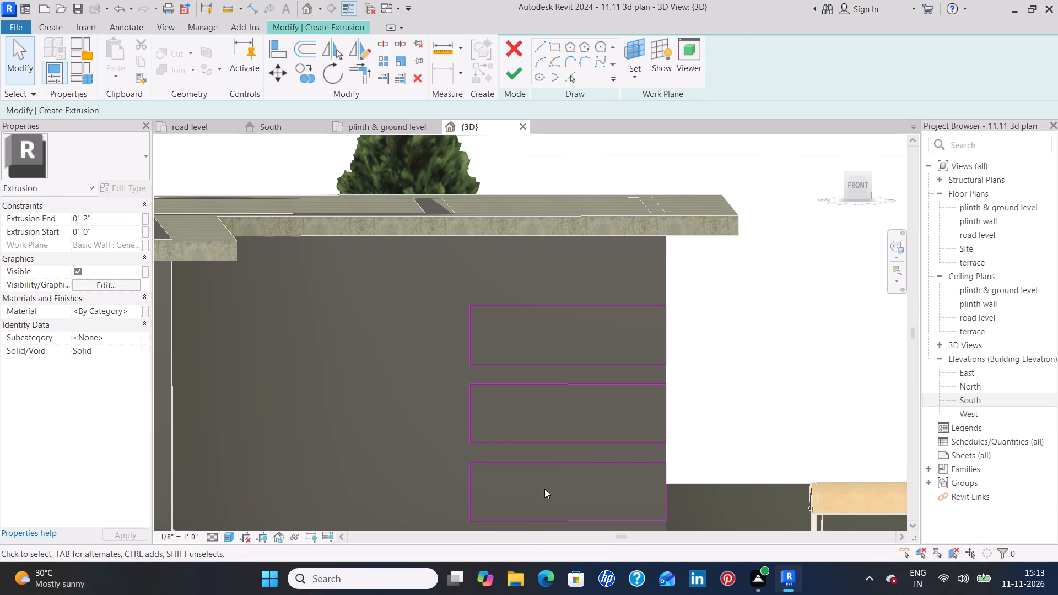
Finish the sketch of three stacked rectangles as a 2" deep extrusion on the recessed front wall.
scroll(549, 488, down, 3)
scroll(667, 462, down, 2)
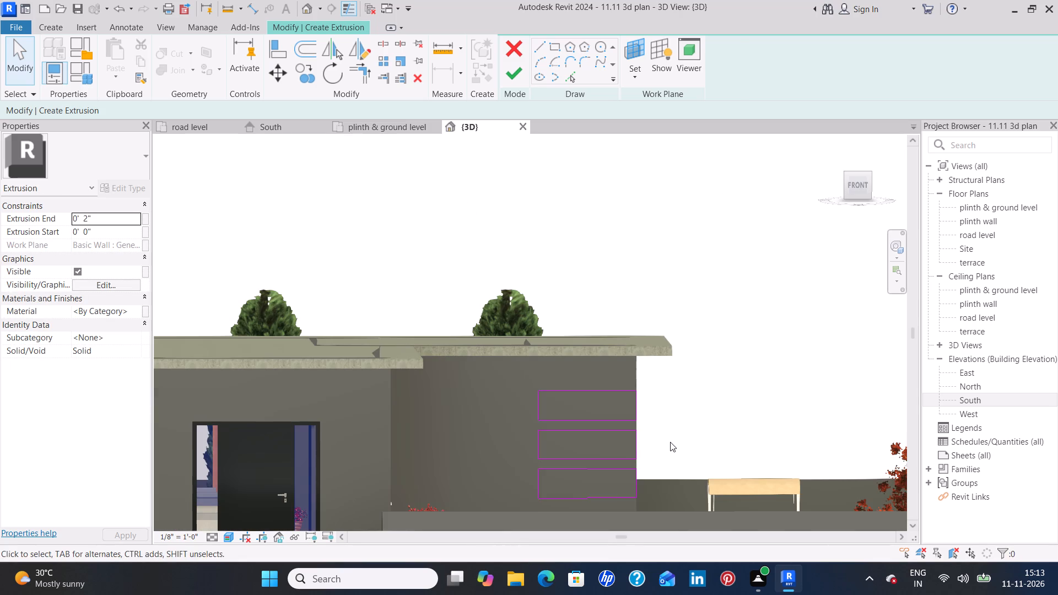
shift+middle_click(671, 440)
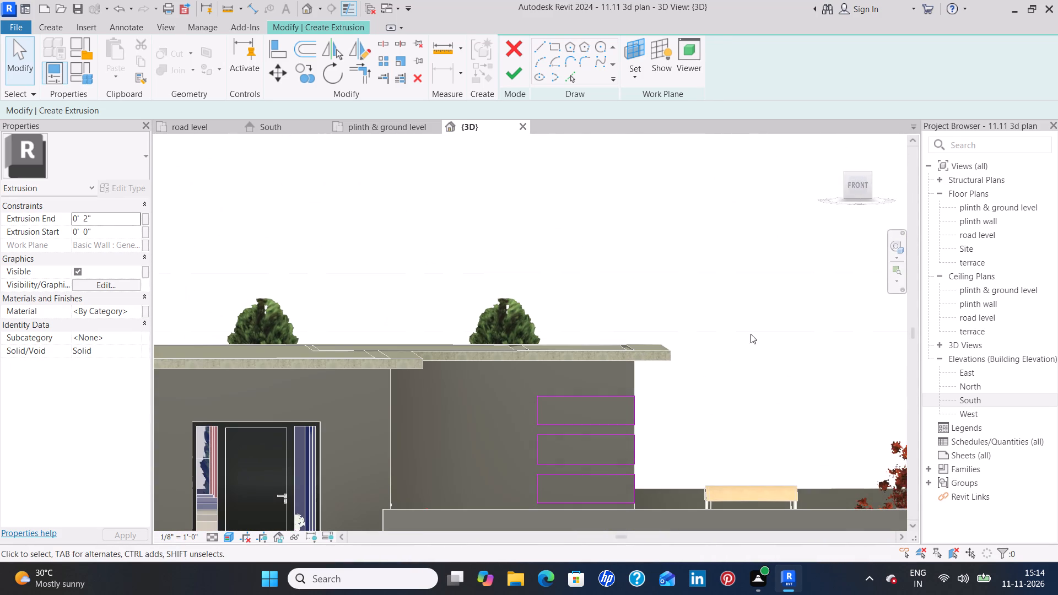
click(861, 186)
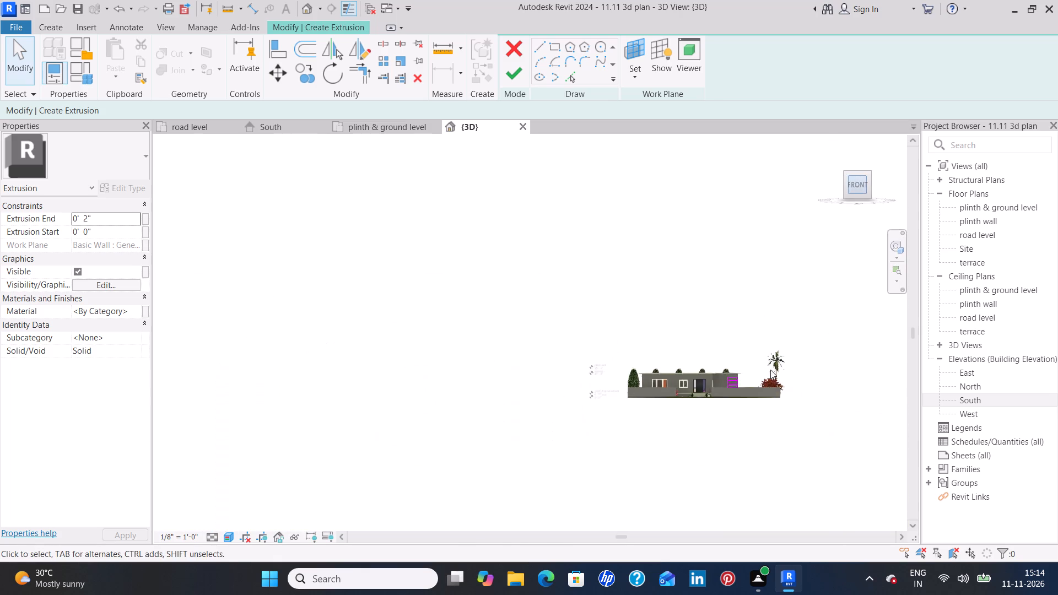
scroll(517, 341, up, 8)
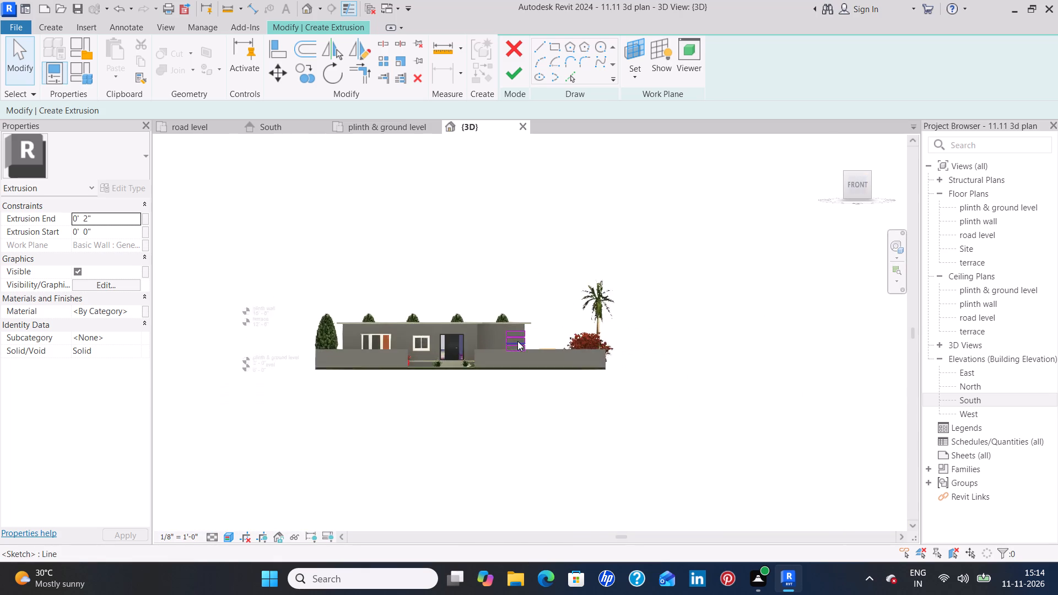
scroll(517, 341, up, 12)
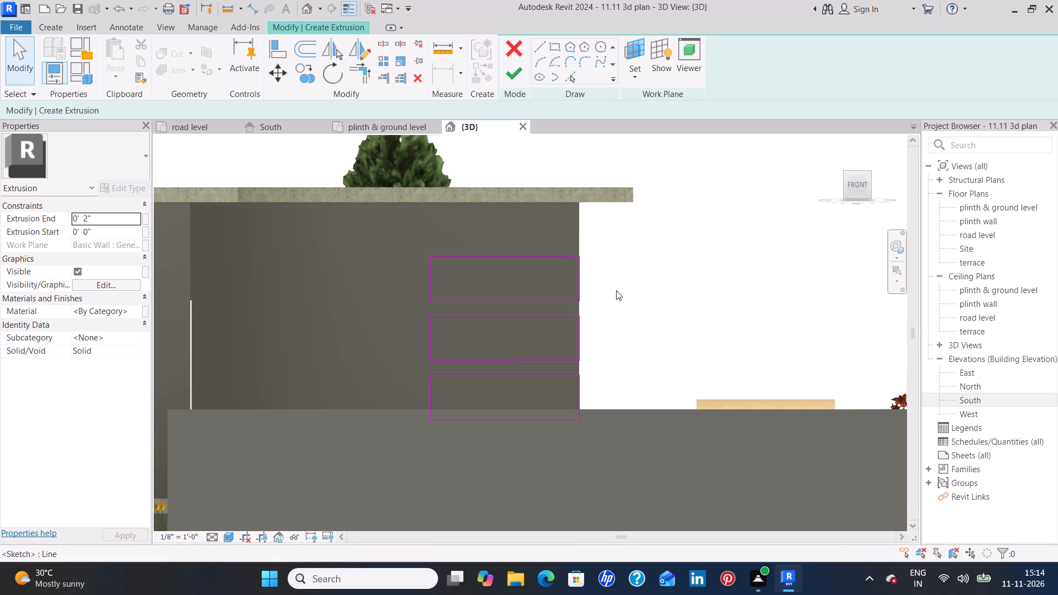
shift+middle_drag(616, 290, 620, 298)
shift+scroll(620, 298, up, 1)
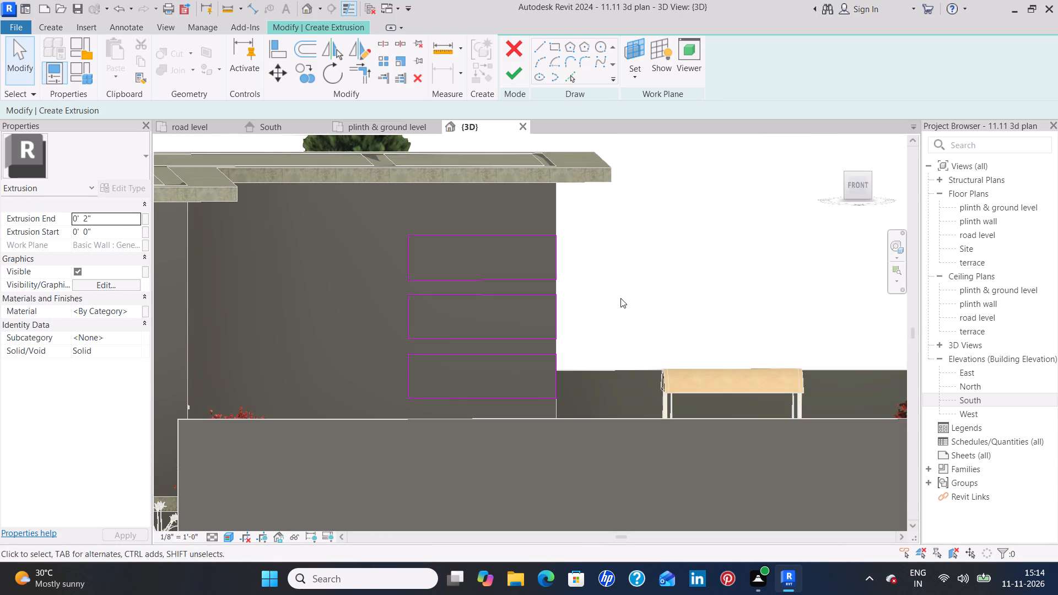
click(513, 81)
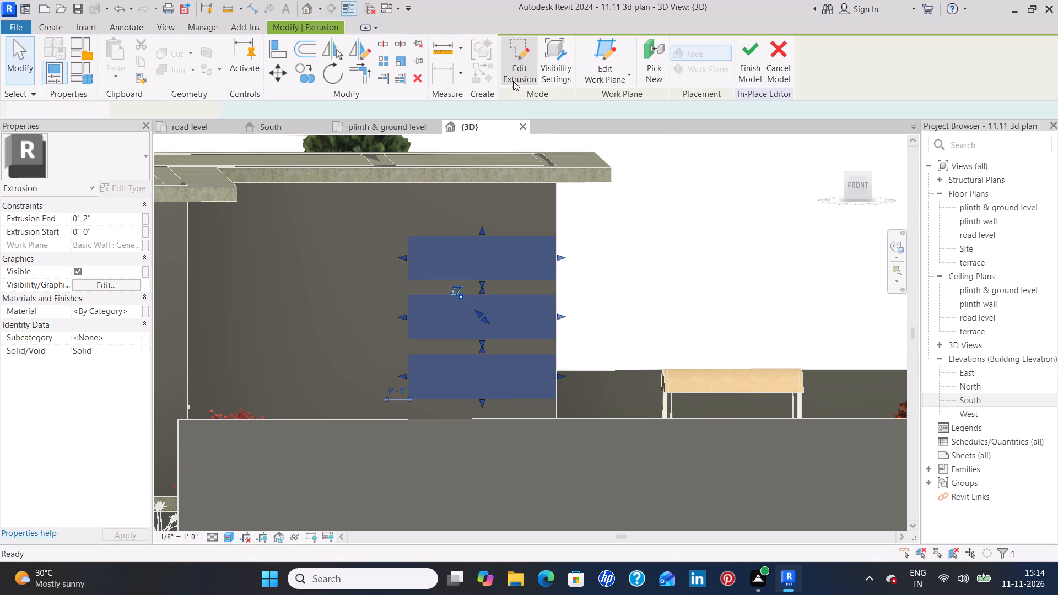
click(668, 210)
Reopen the sketch of the three-panel cladding extrusion for editing.
scroll(646, 274, down, 4)
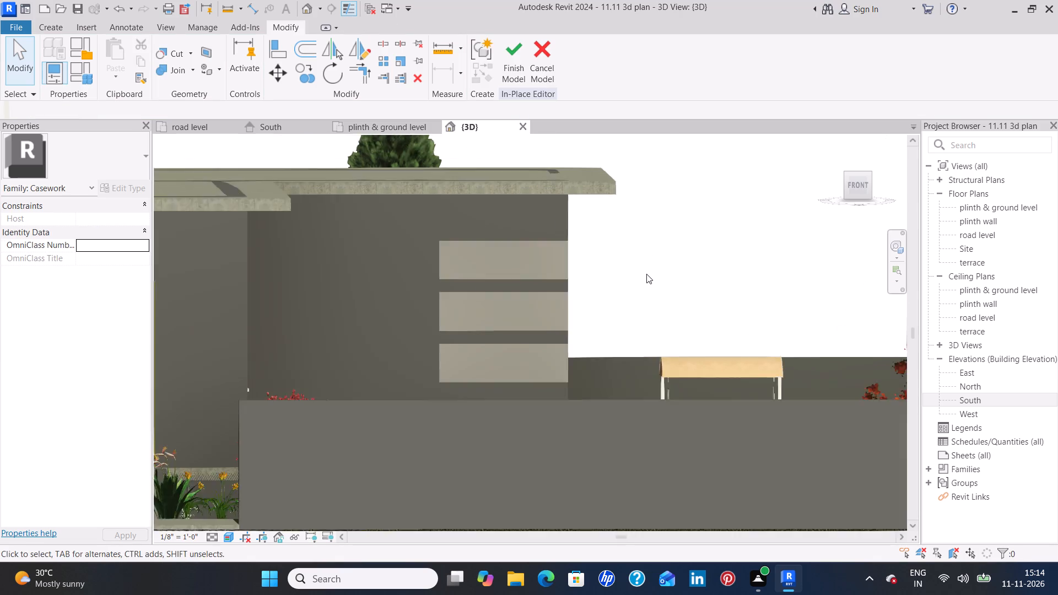
scroll(647, 274, down, 6)
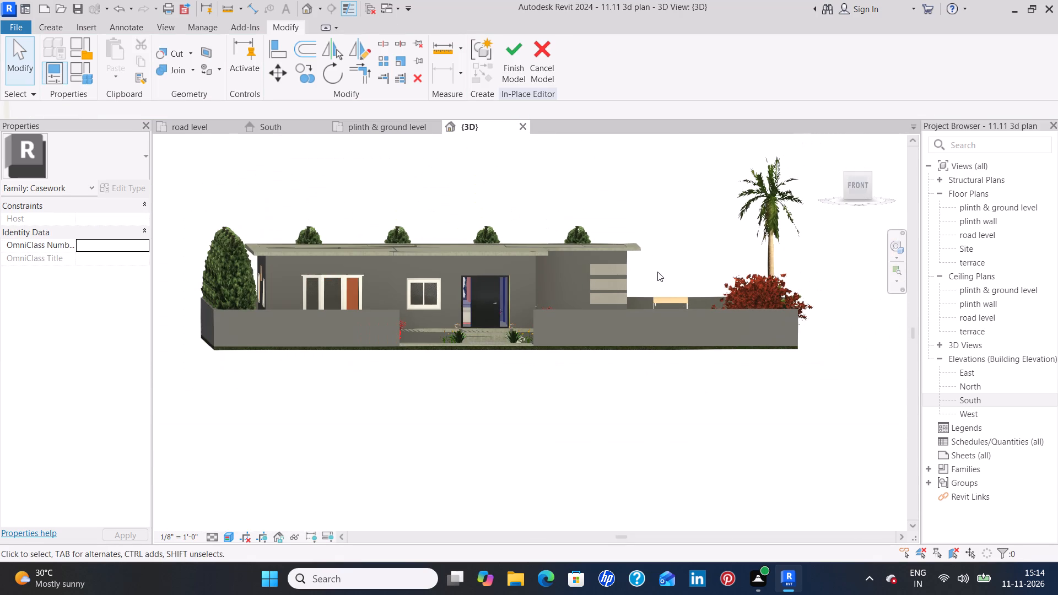
scroll(665, 258, down, 4)
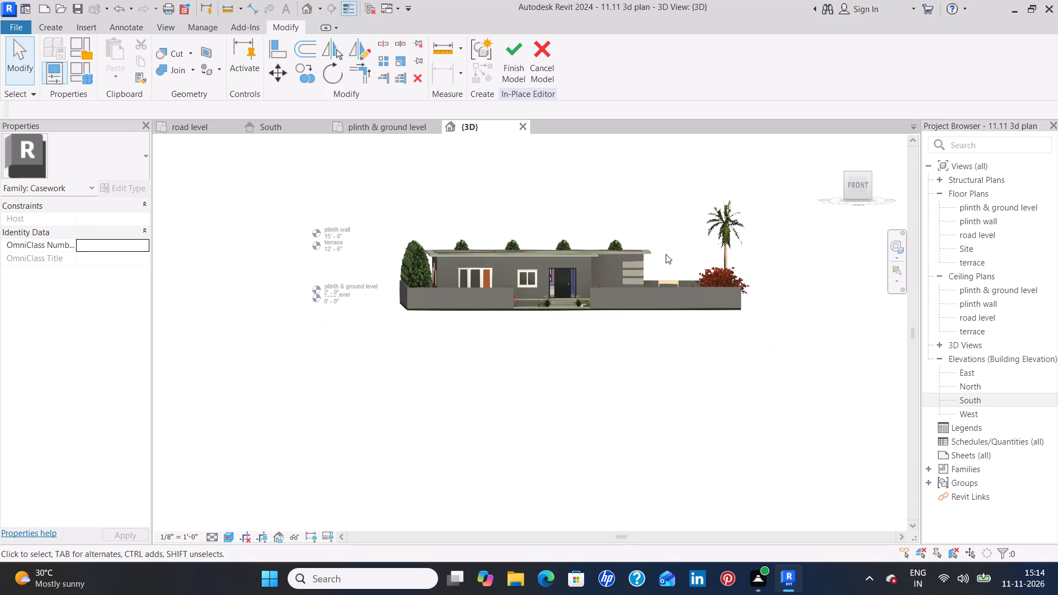
scroll(666, 254, up, 12)
middle_drag(578, 312, 689, 264)
click(613, 289)
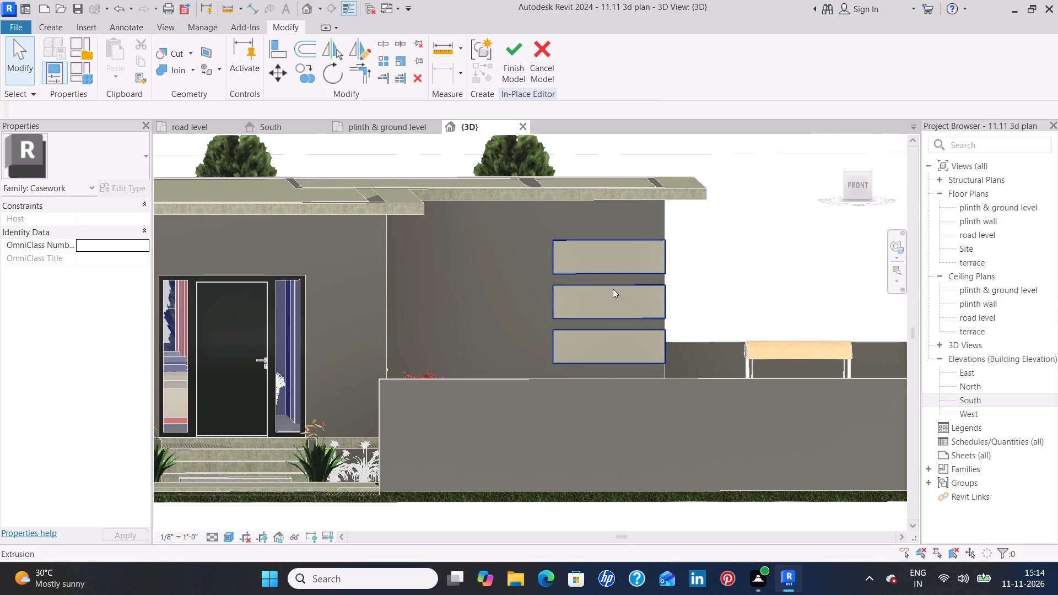
click(515, 67)
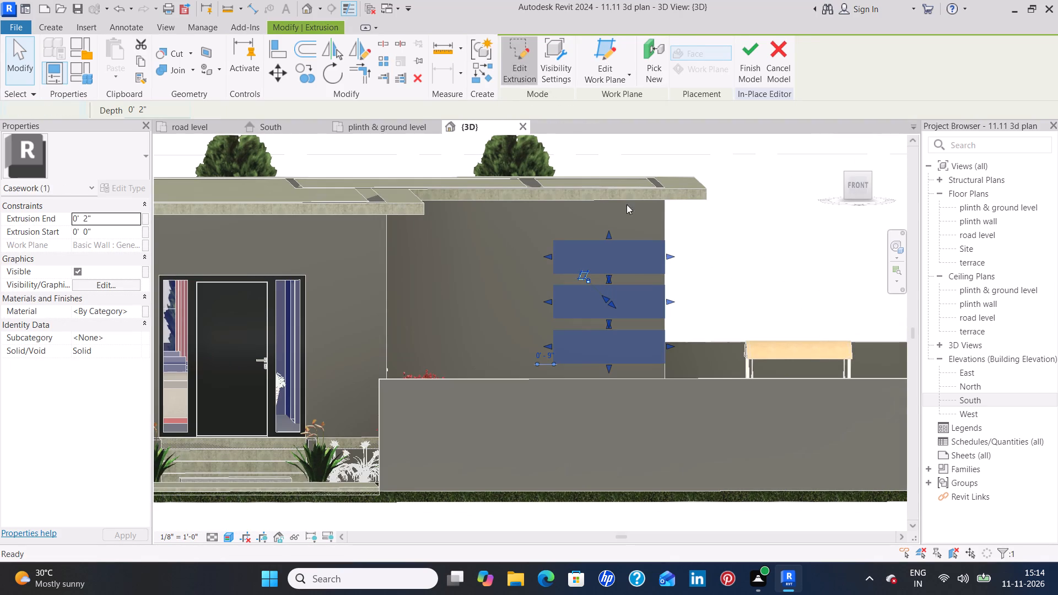
Set the top rectangle's height to 1'-0" by moving its lower edge.
scroll(687, 279, up, 6)
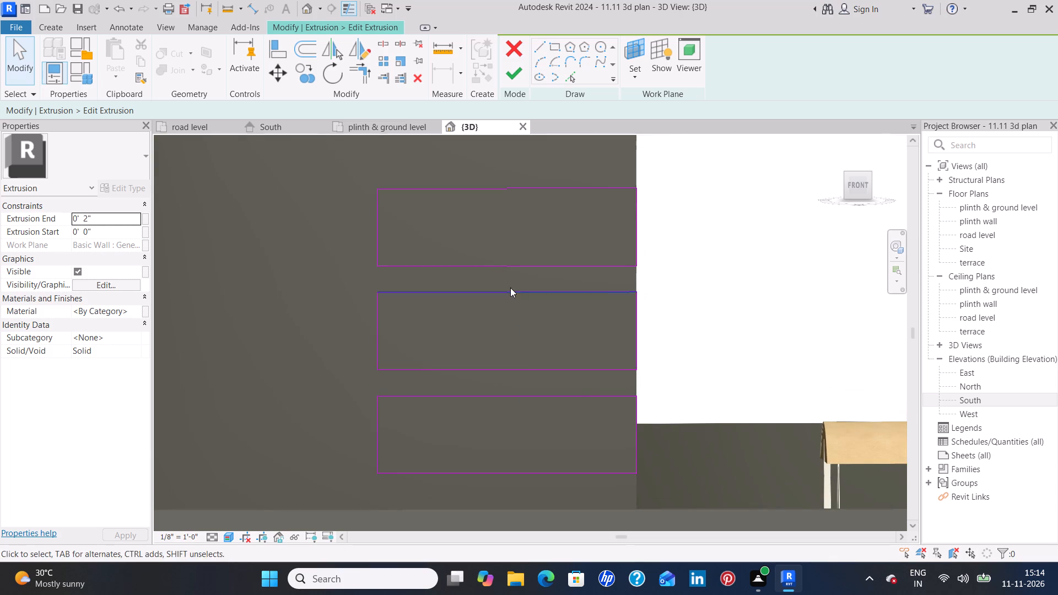
click(511, 265)
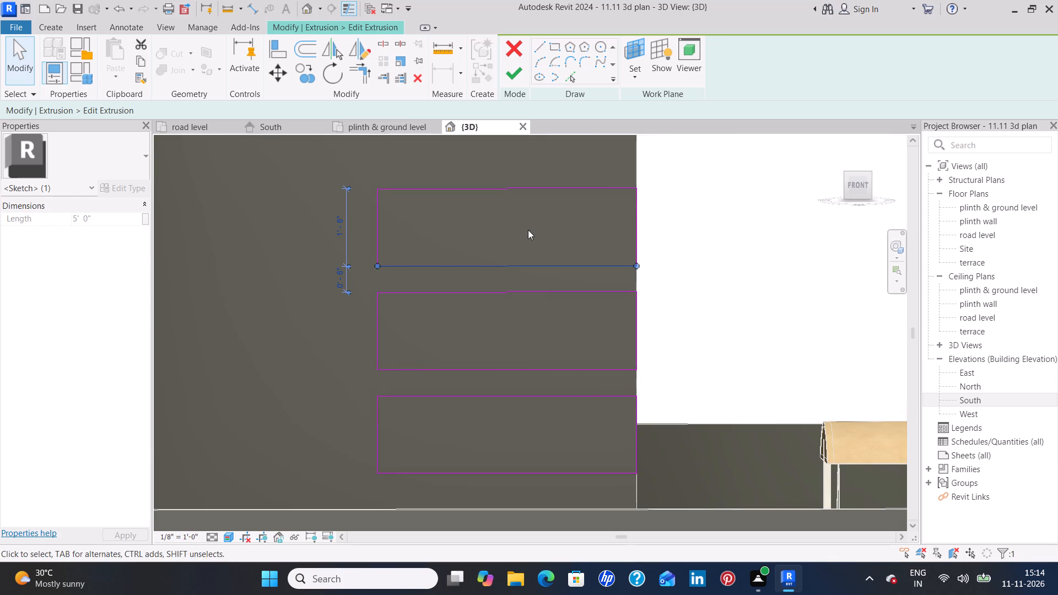
scroll(333, 280, up, 4)
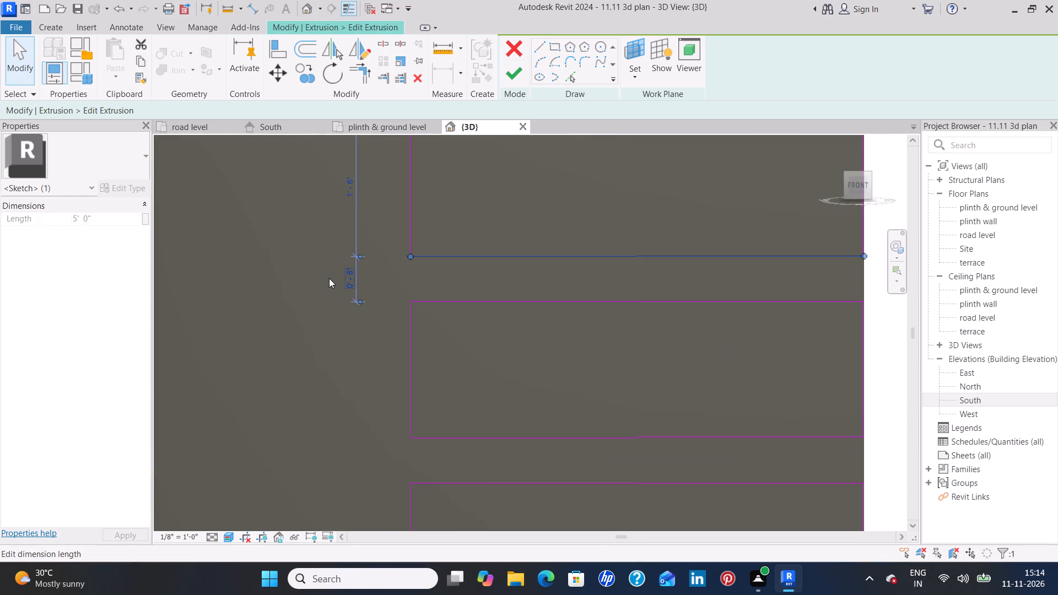
click(345, 197)
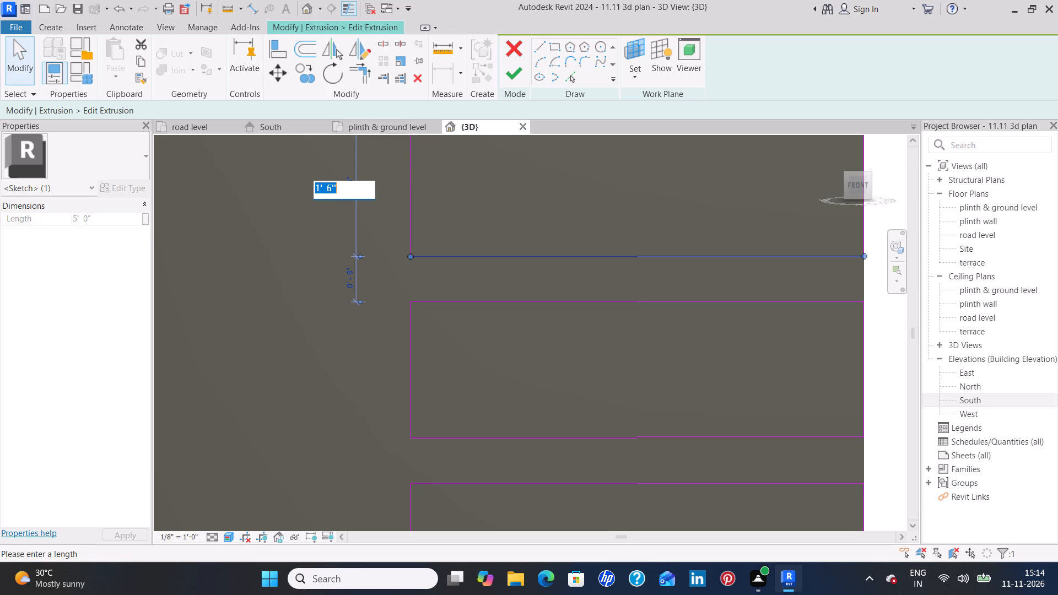
key(BackSpace)
text(1')
key(Return)
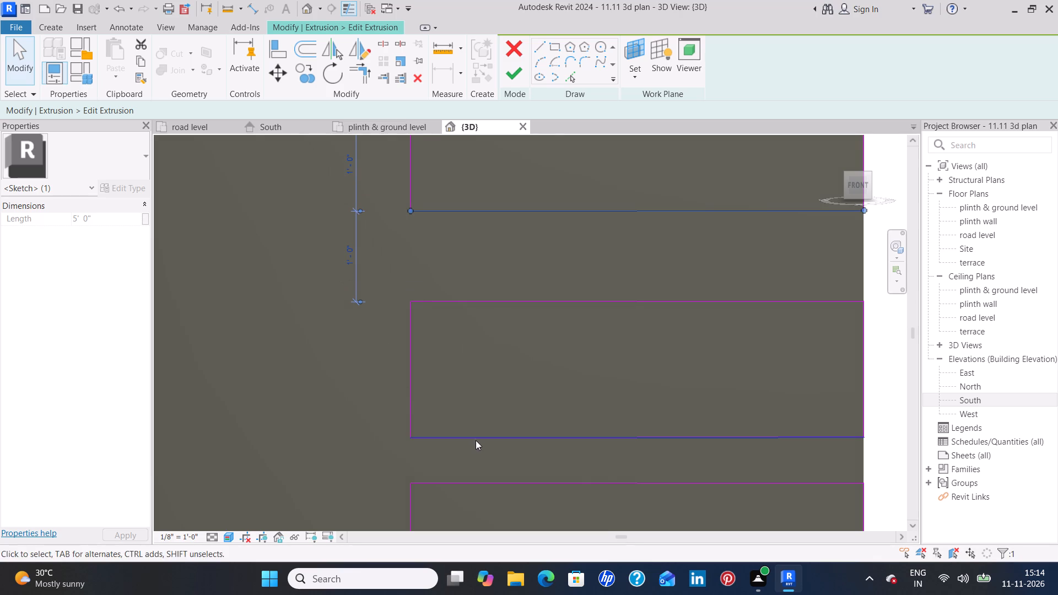
Set the gap between the top and middle rectangles to 6" by moving the middle rectangle's upper edge.
click(495, 302)
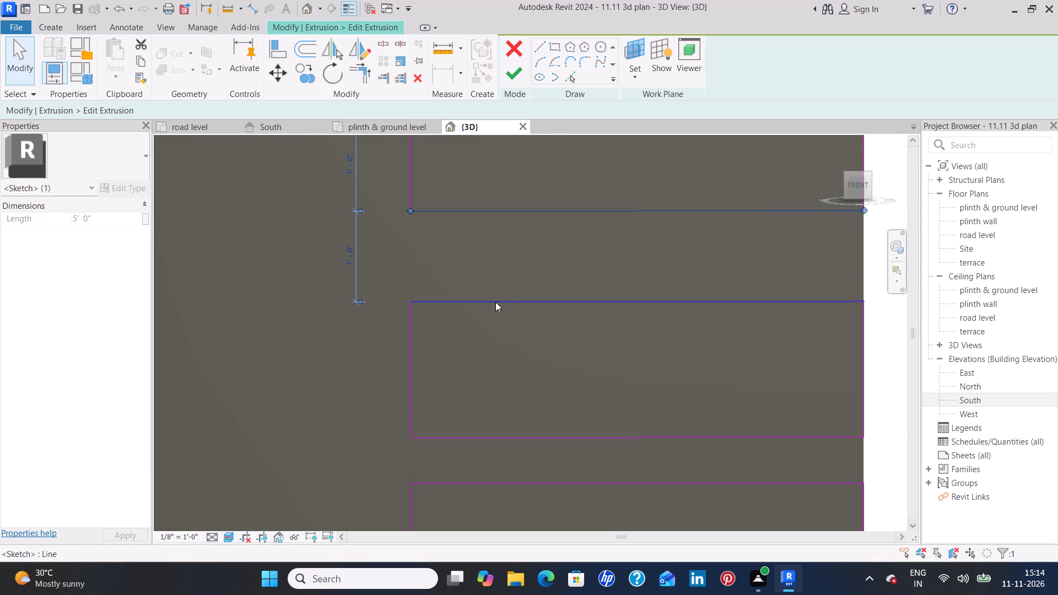
scroll(484, 287, down, 5)
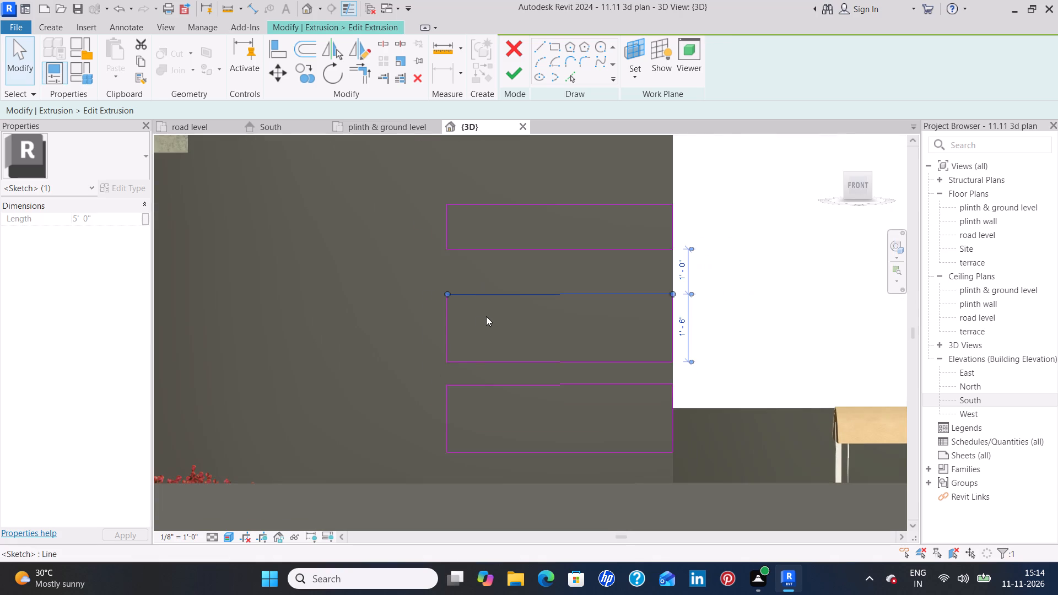
click(681, 280)
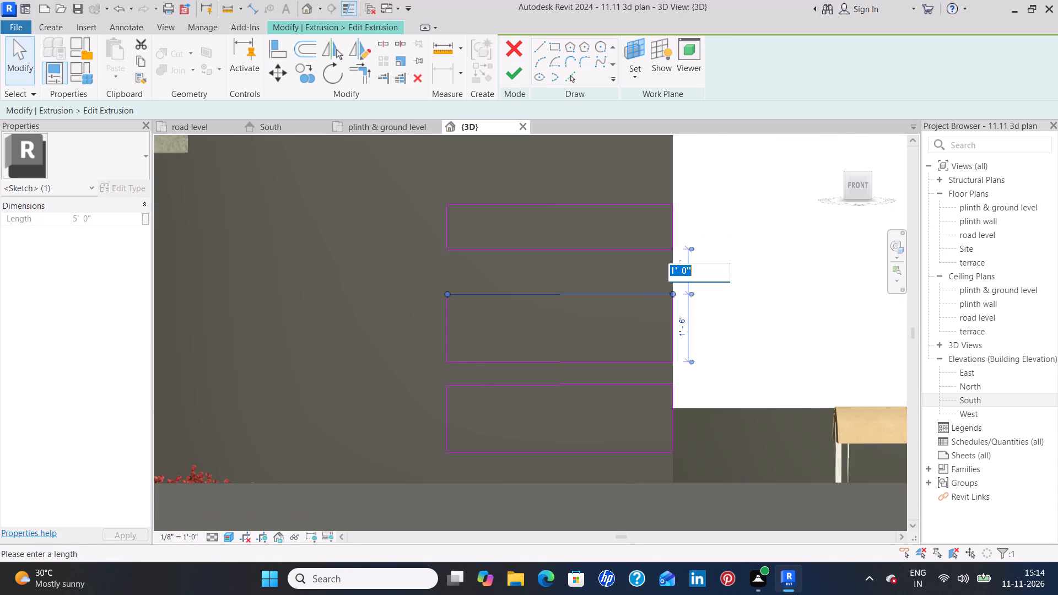
key(BackSpace)
key(6)
key(shift+quotedbl)
key(Return)
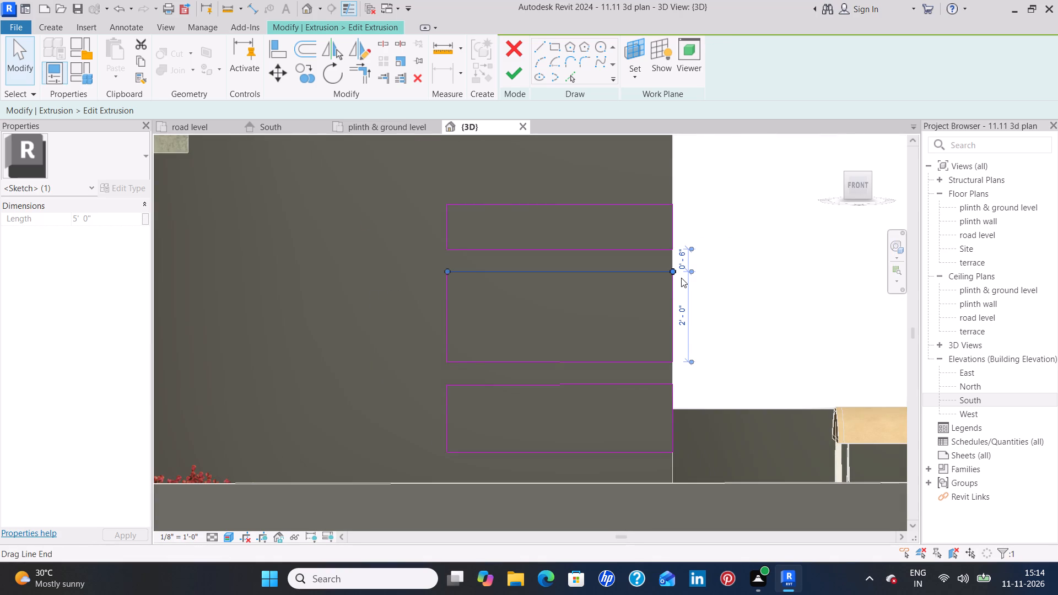
Set the middle rectangle's height to 1'-0" by moving its lower edge.
click(590, 365)
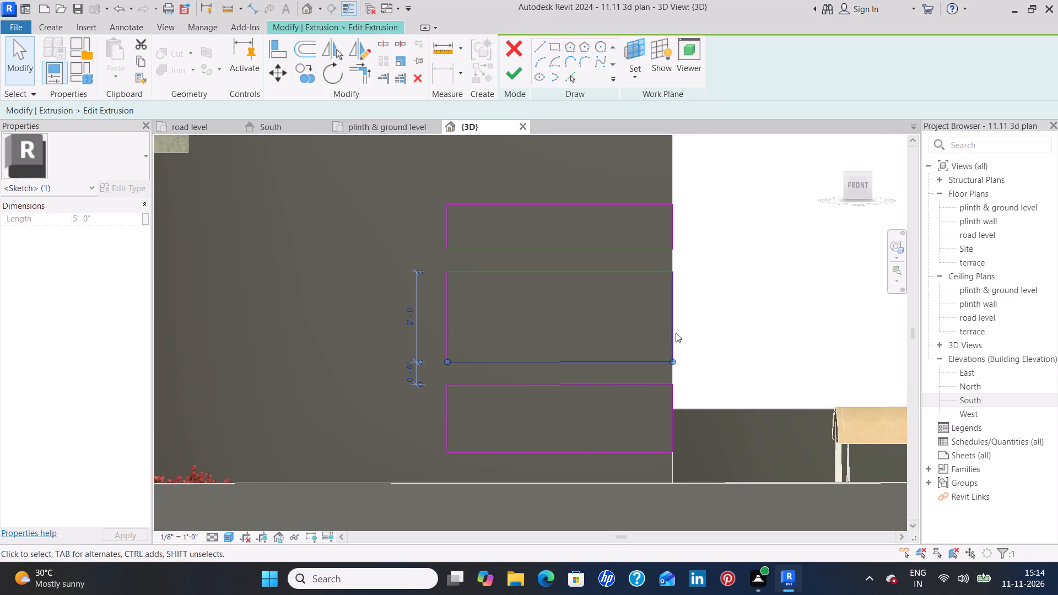
click(408, 331)
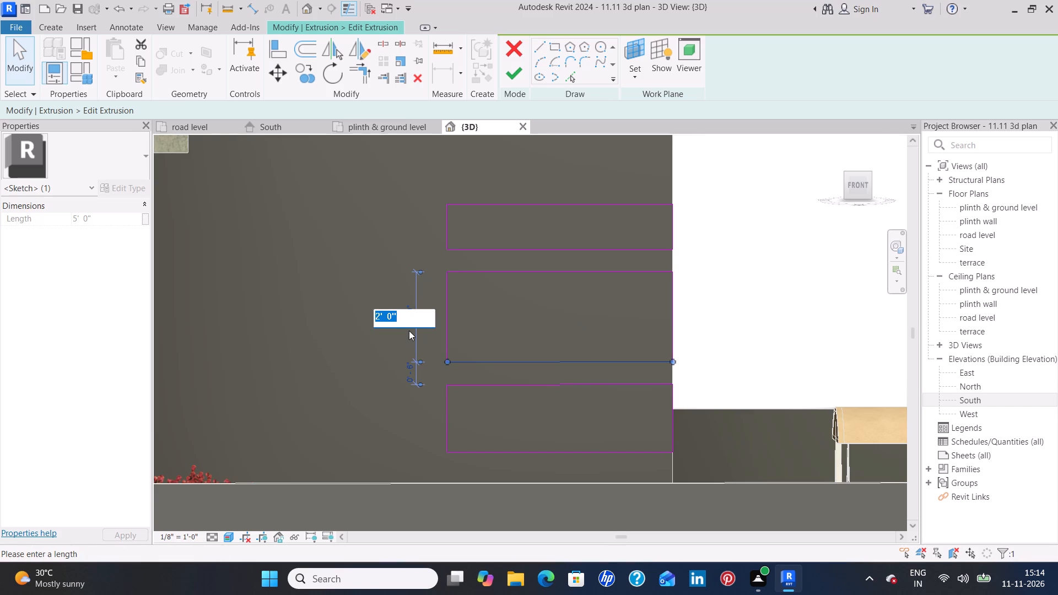
key(BackSpace)
text(1')
key(Return)
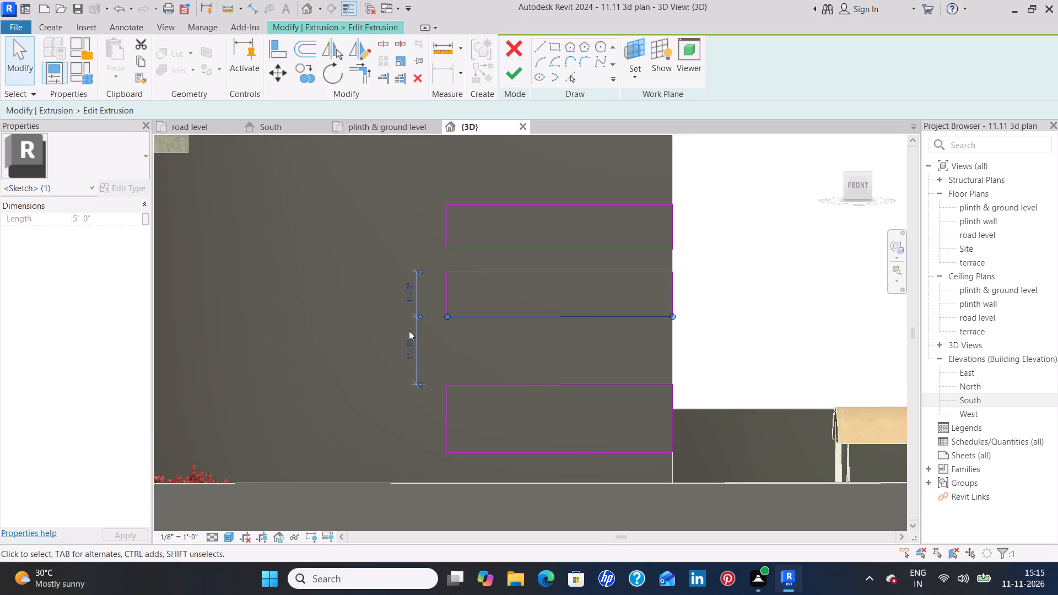
click(366, 340)
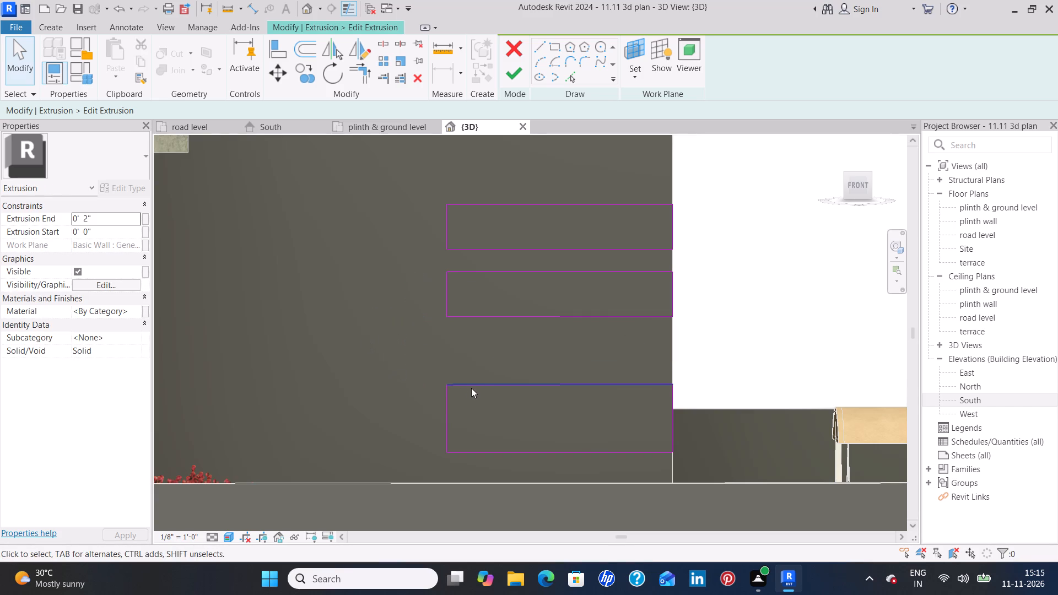
Set the gap between the middle and bottom rectangles to 6" by moving the bottom rectangle's upper edge.
click(478, 380)
click(692, 355)
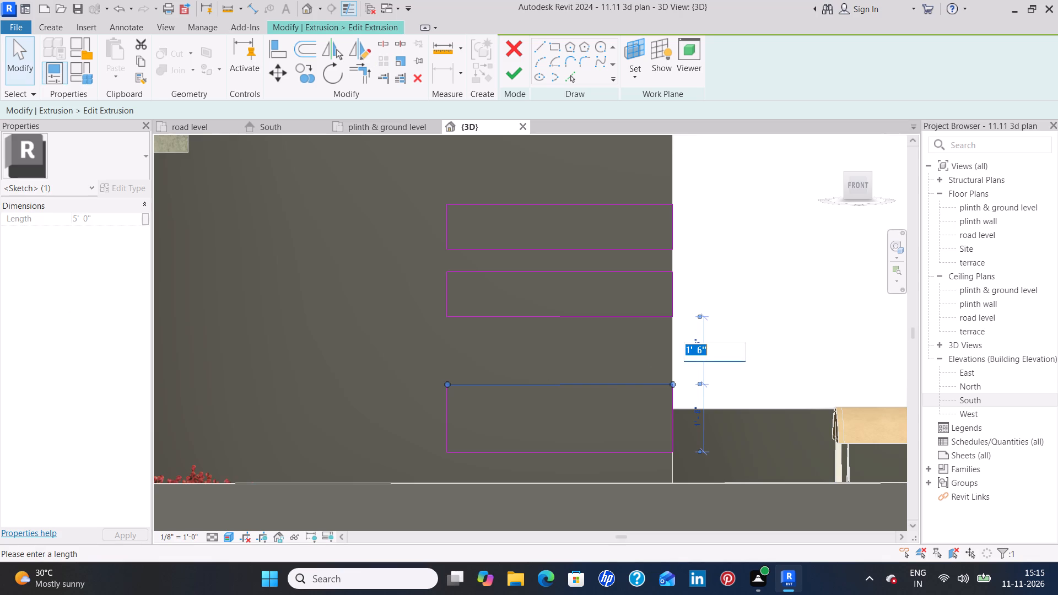
key(BackSpace)
text(6")
key(Return)
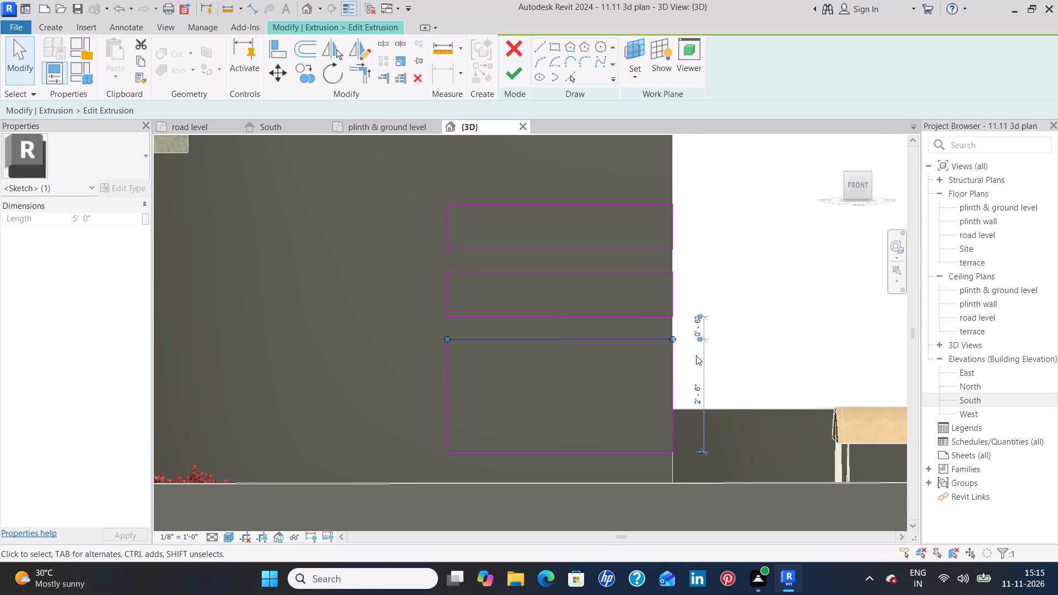
click(314, 385)
Set the bottom rectangle's height to 1'-0" by moving its lower edge.
click(491, 450)
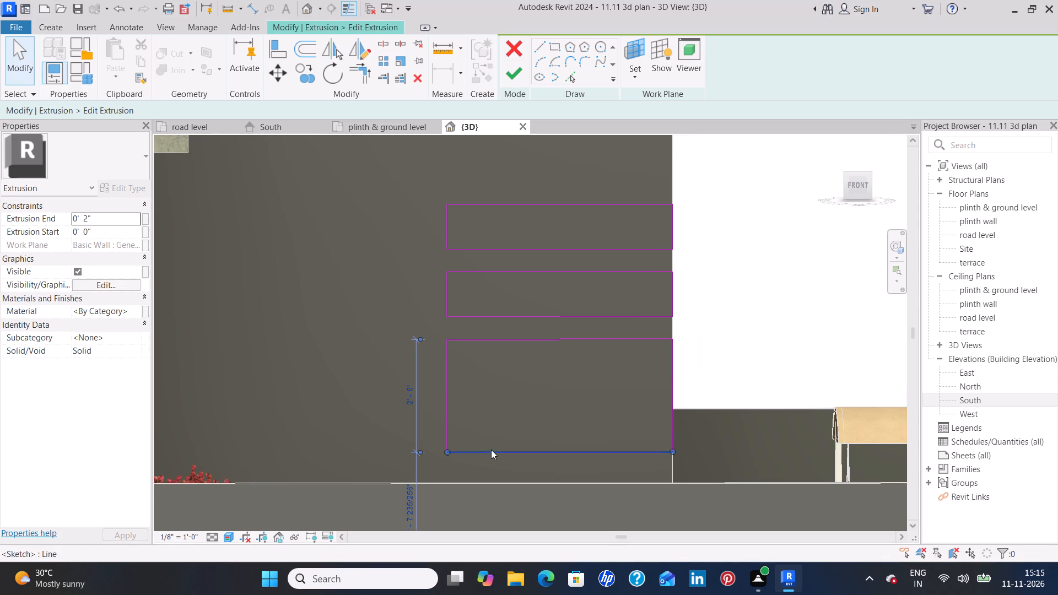
click(407, 398)
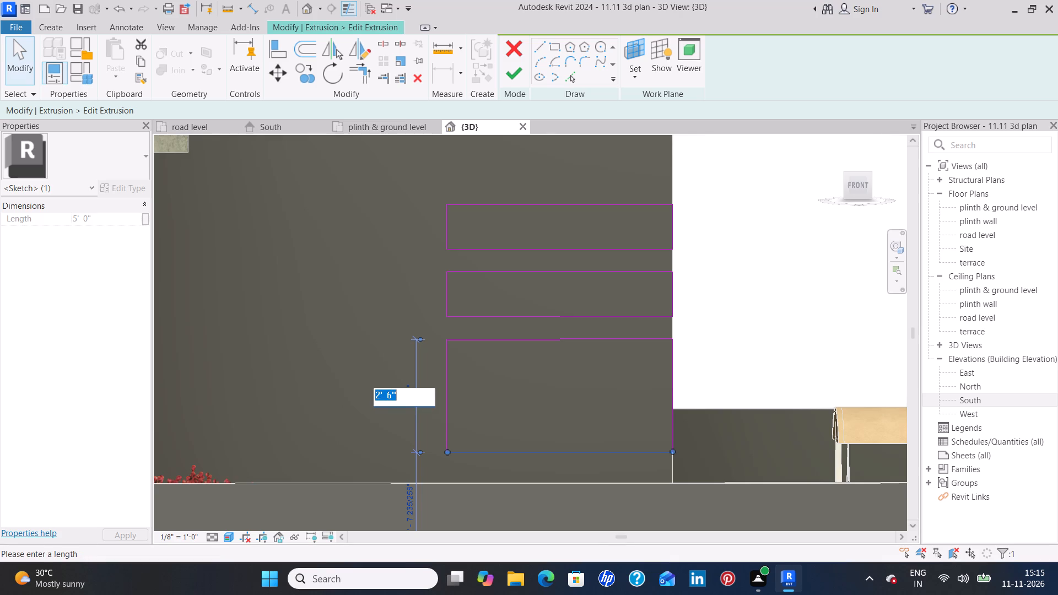
key(BackSpace)
key(1)
key(apostrophe)
key(Return)
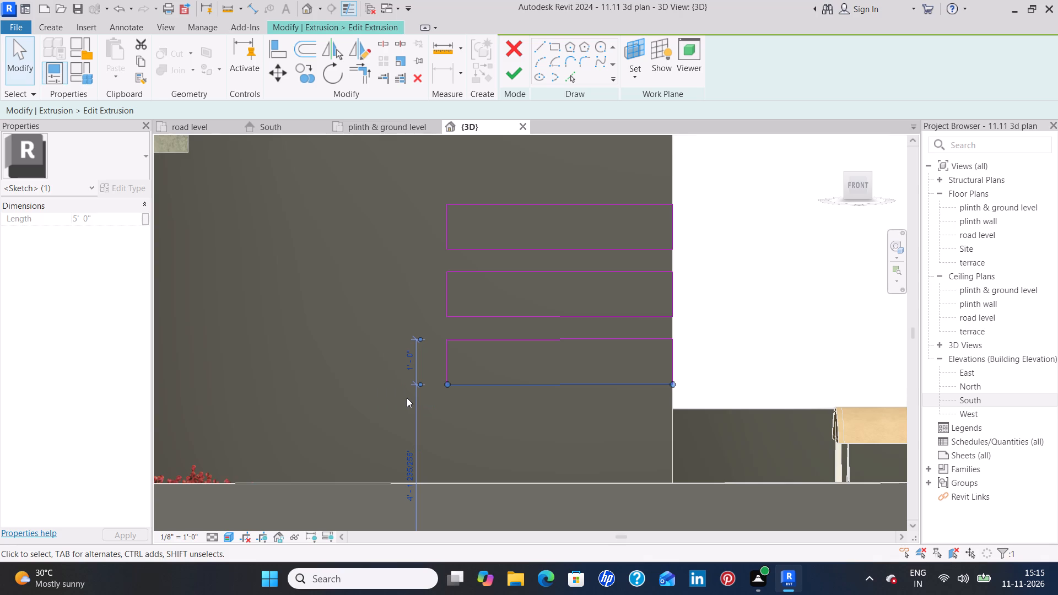
click(349, 347)
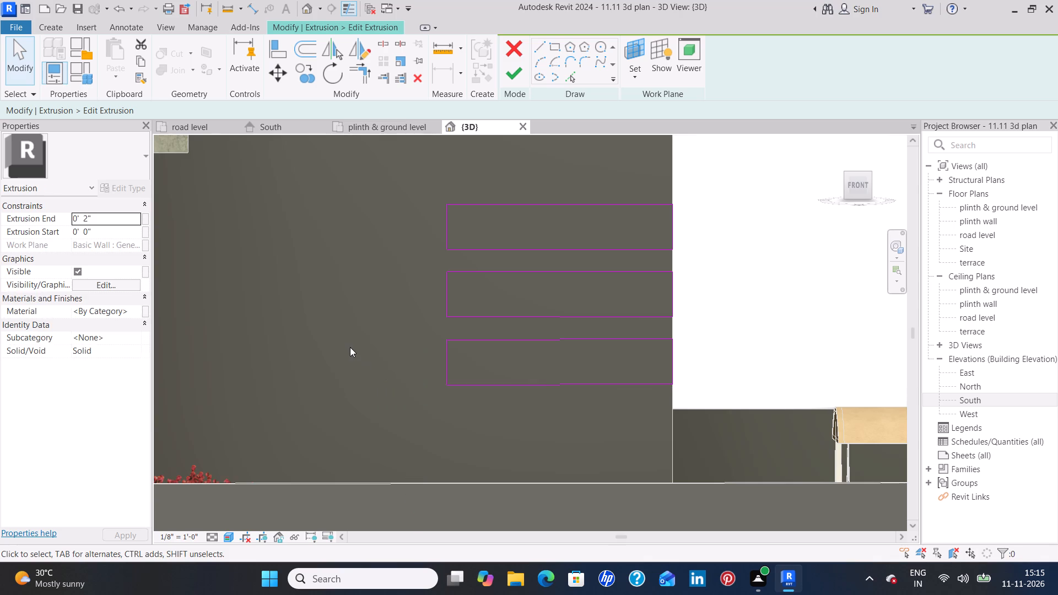
Copy the bottom rectangle straight down along the wall's end, leaving a gap of about 7", as a fourth rectangle.
scroll(350, 347, down, 4)
middle_drag(452, 390, 452, 353)
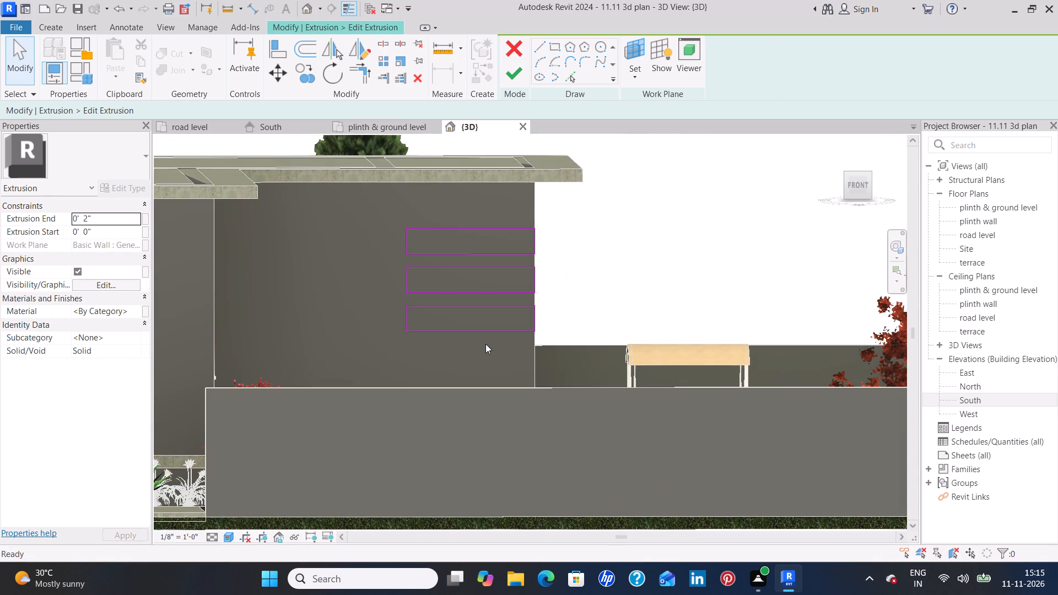
scroll(490, 350, up, 3)
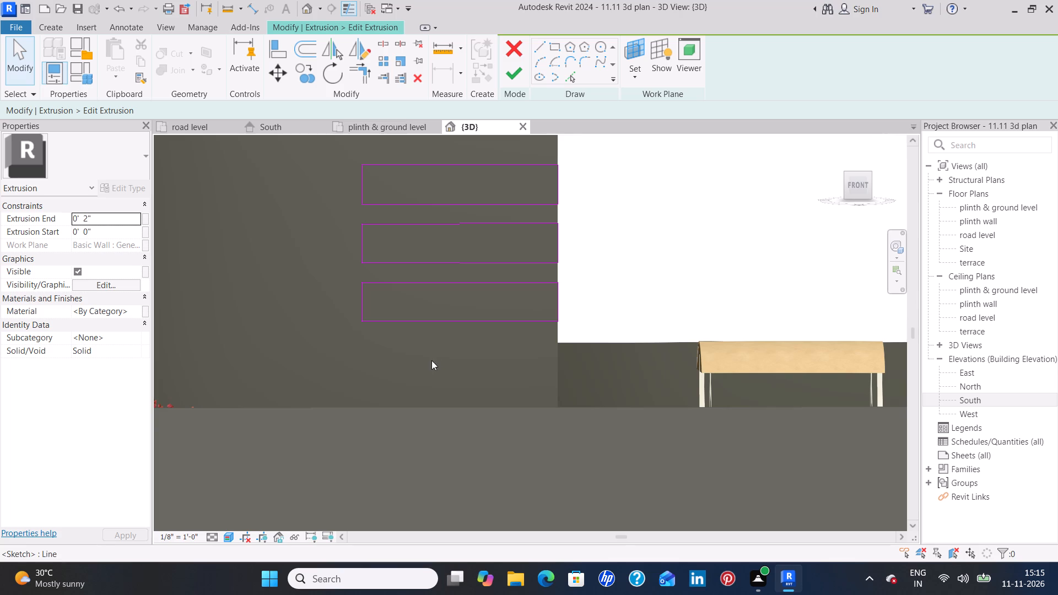
drag(429, 360, 466, 267)
drag(466, 267, 301, 345)
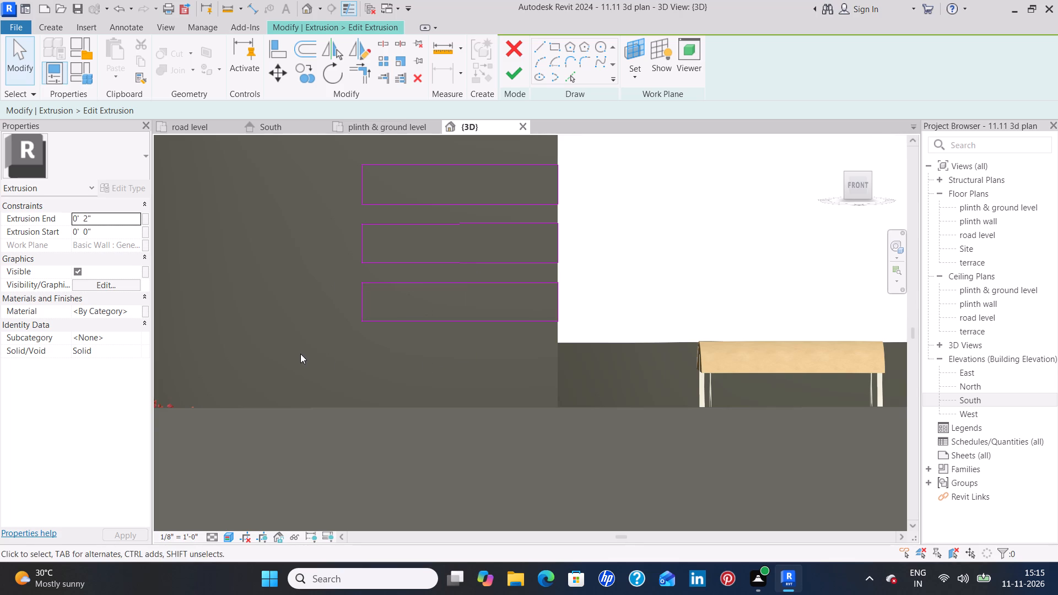
drag(349, 358, 500, 273)
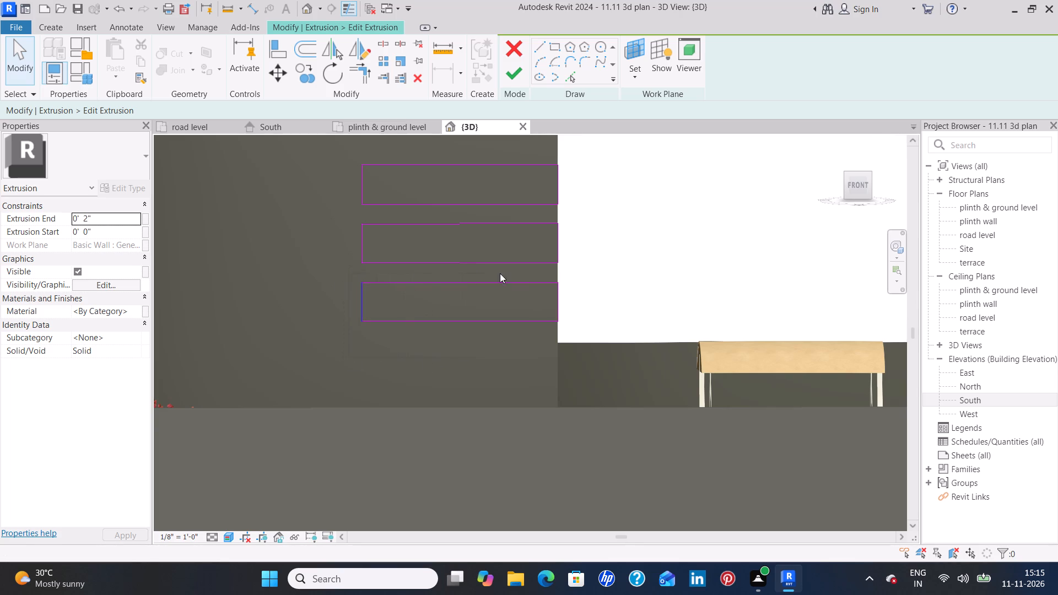
drag(500, 273, 577, 271)
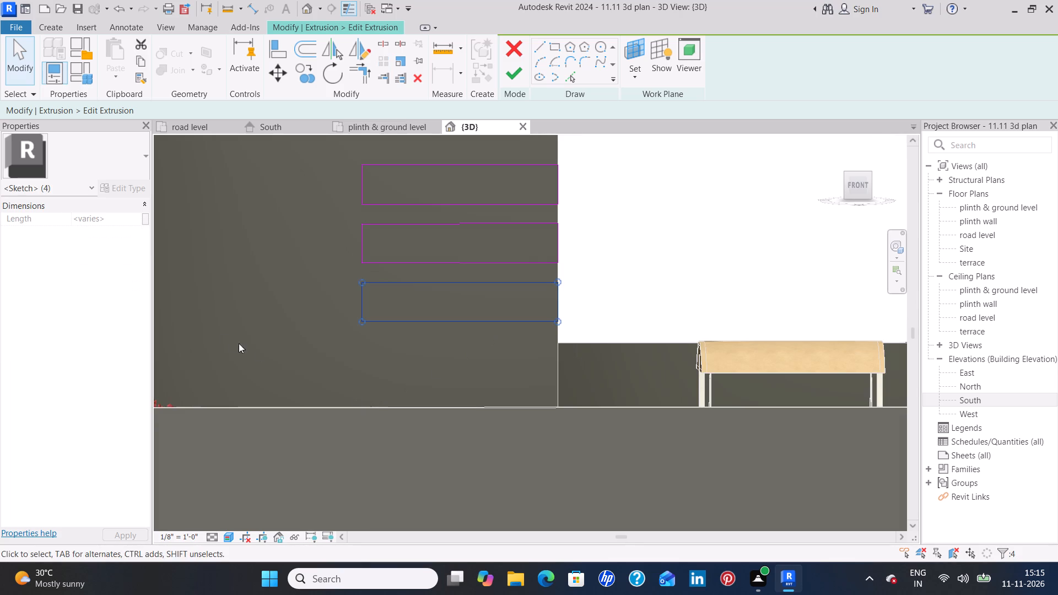
click(299, 72)
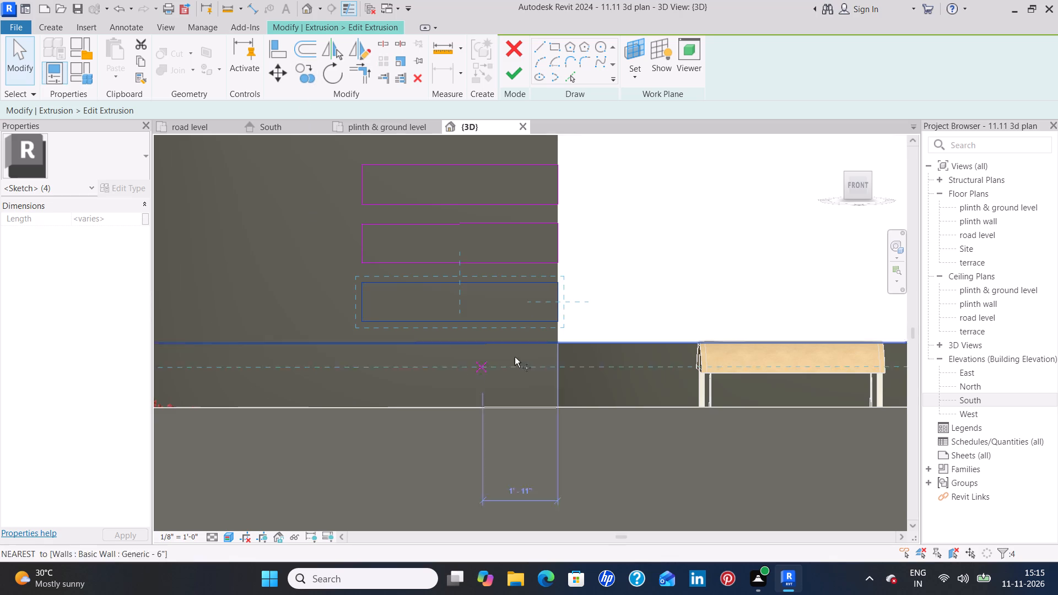
click(560, 321)
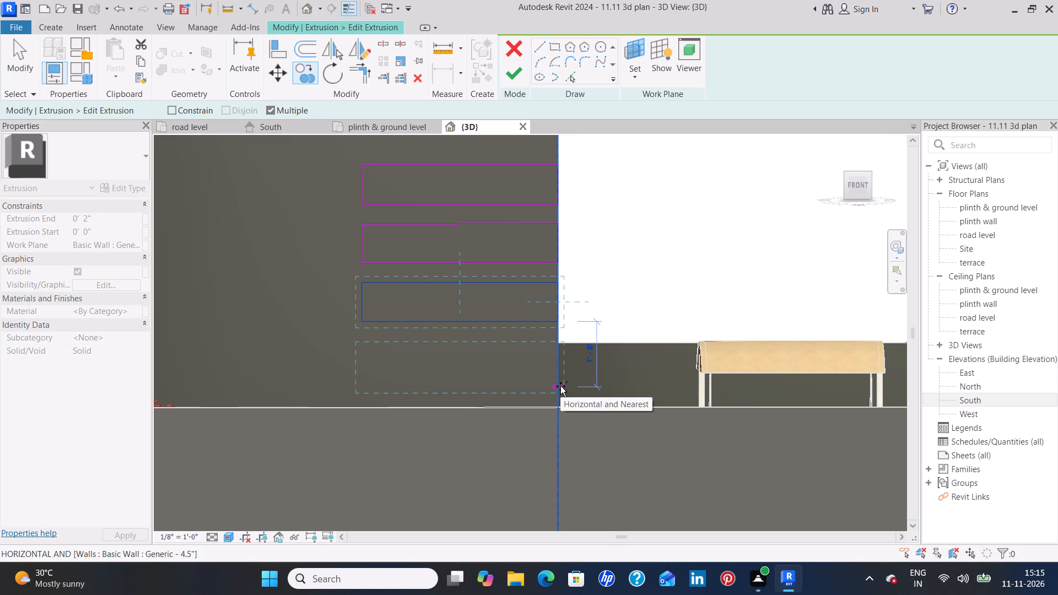
click(560, 384)
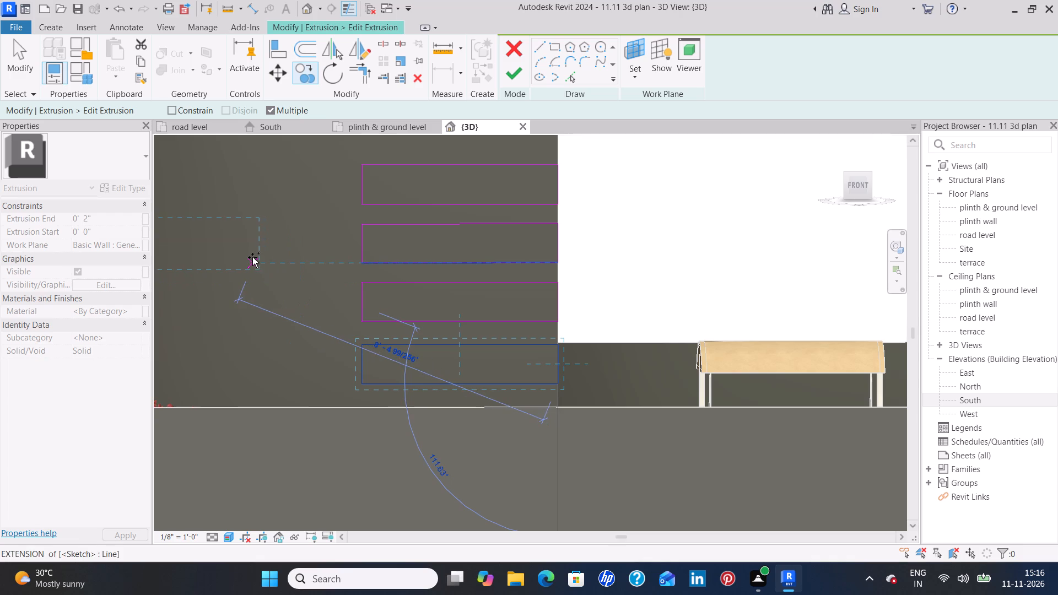
key(Escape)
key(Escape)
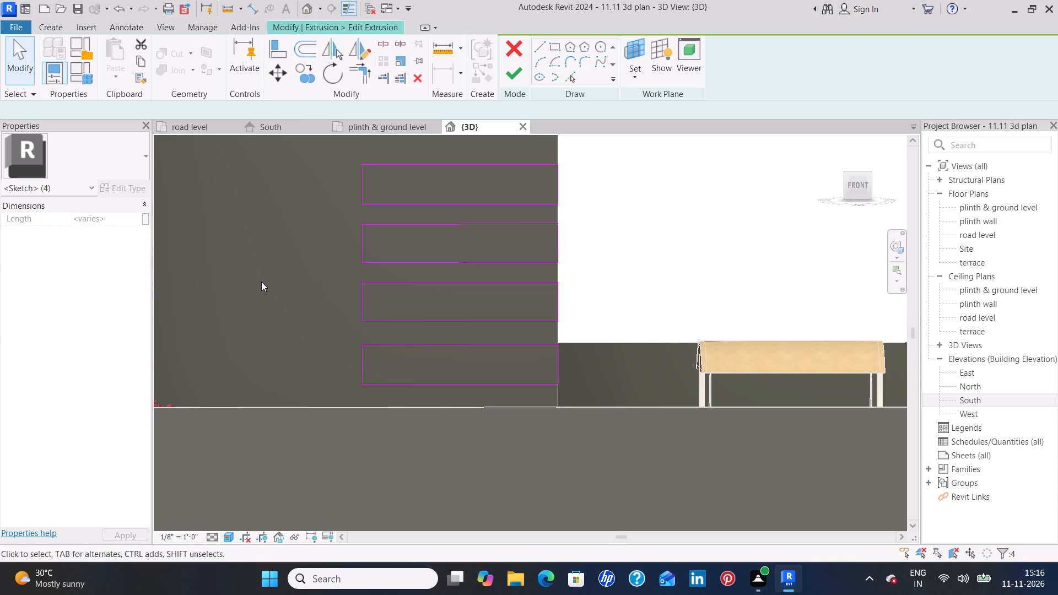
Set the gap between the third and fourth rectangles to 6" by moving the fourth rectangle's upper edge.
click(404, 346)
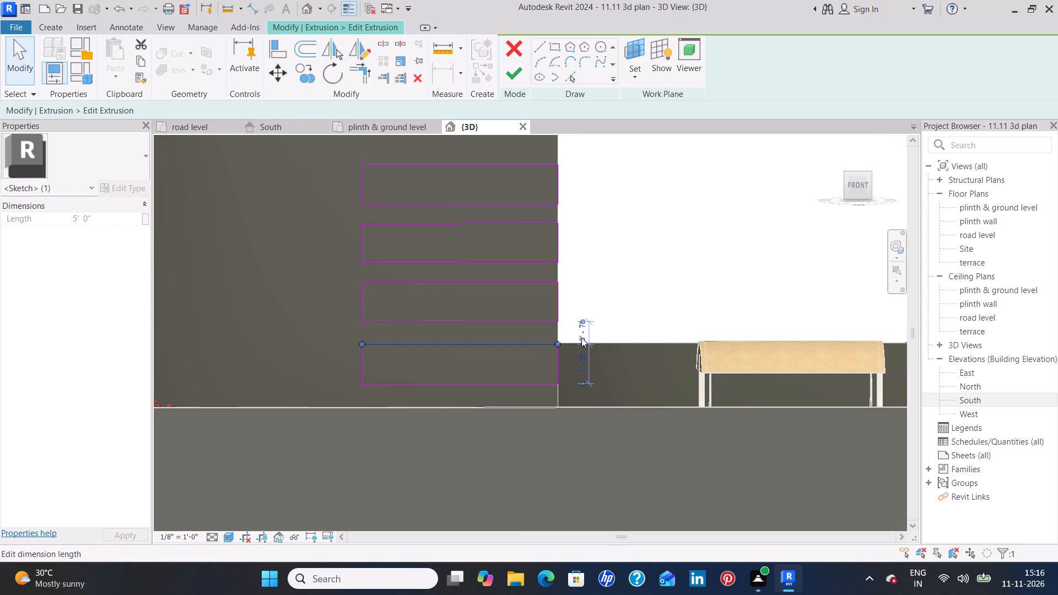
click(581, 332)
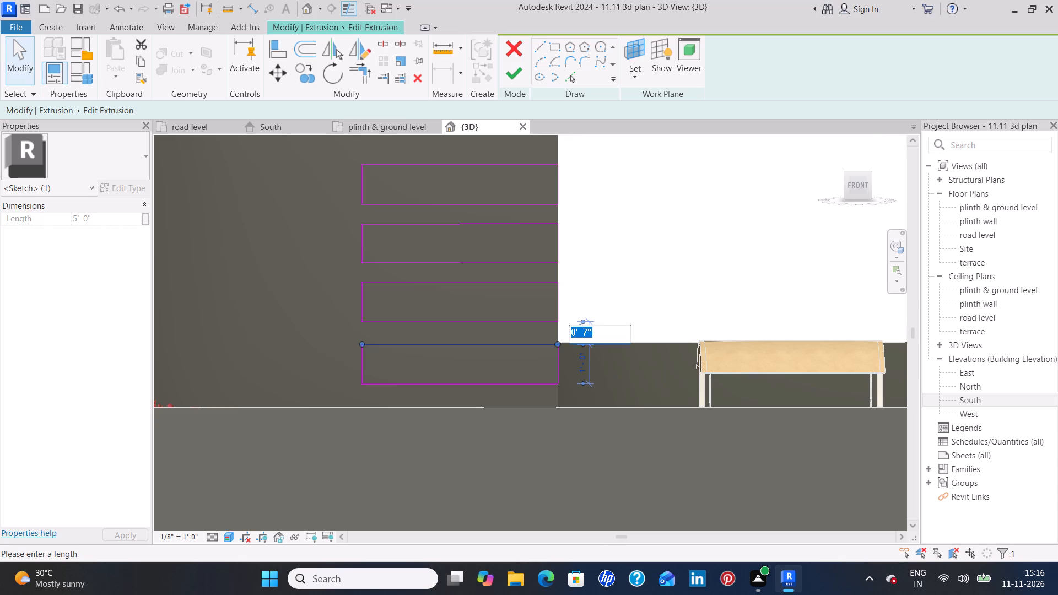
key(BackSpace)
text(6")
key(Return)
click(226, 338)
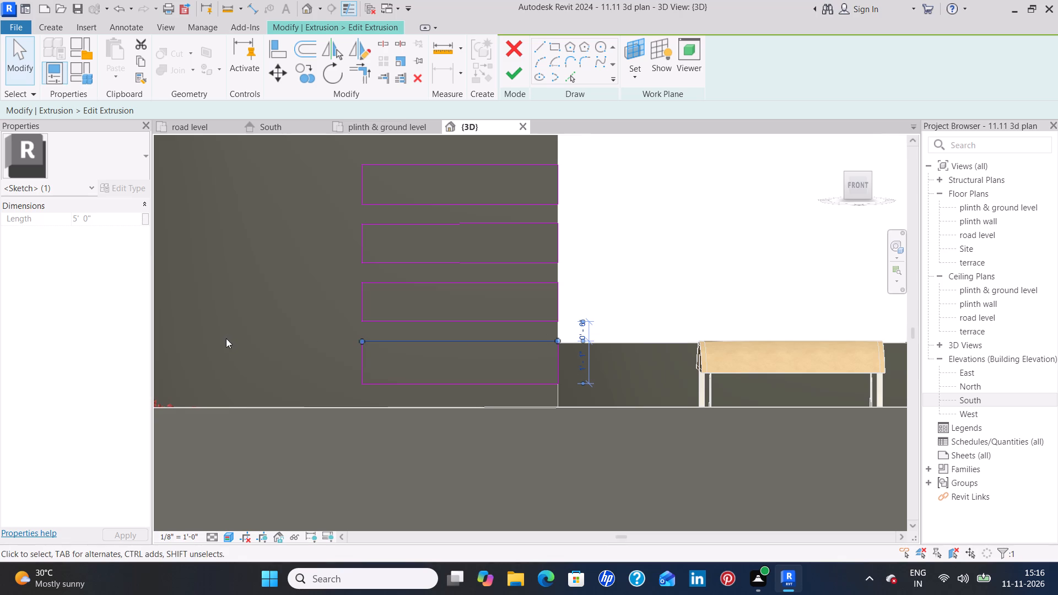
Set the fourth rectangle's height to 1'-0" by moving its lower edge.
click(419, 385)
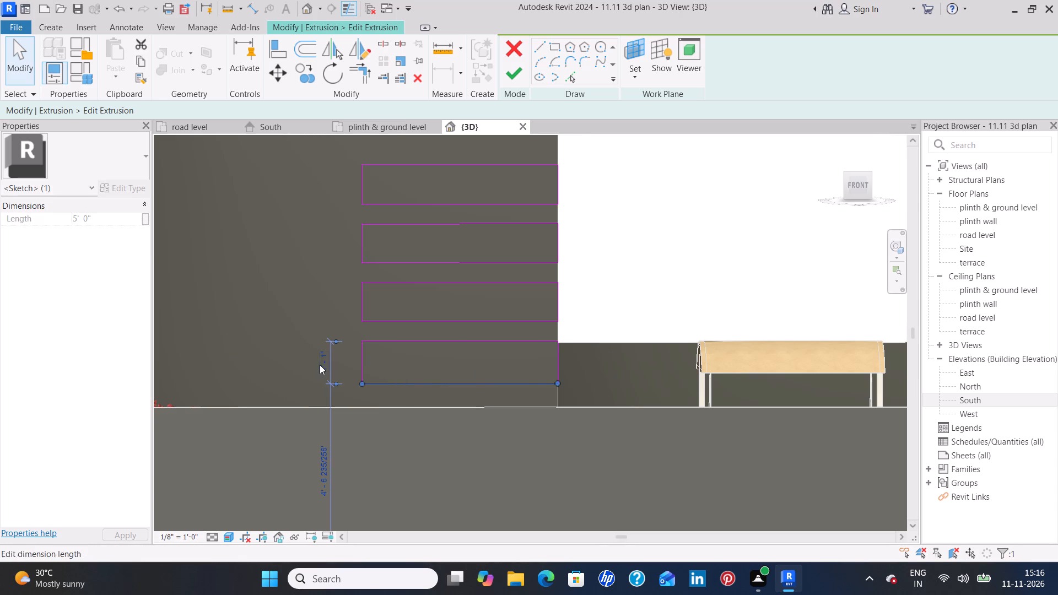
click(320, 365)
key(BackSpace)
text(1')
key(Return)
click(260, 304)
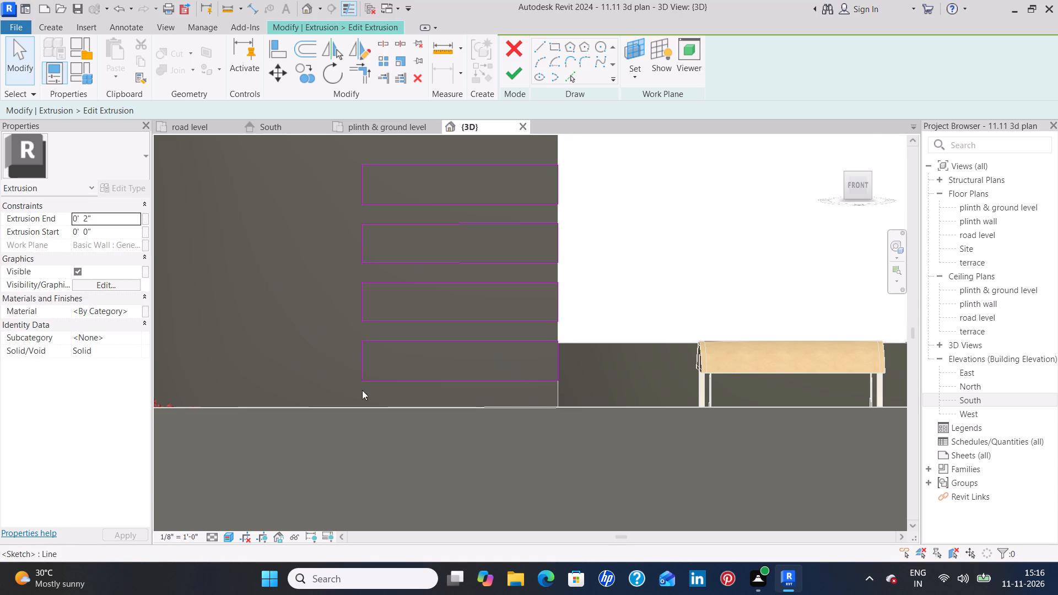
Nudge all four cladding rectangles together sideways, inward from the wall's outer end, leaving a narrow margin at the corner.
drag(349, 387, 385, 167)
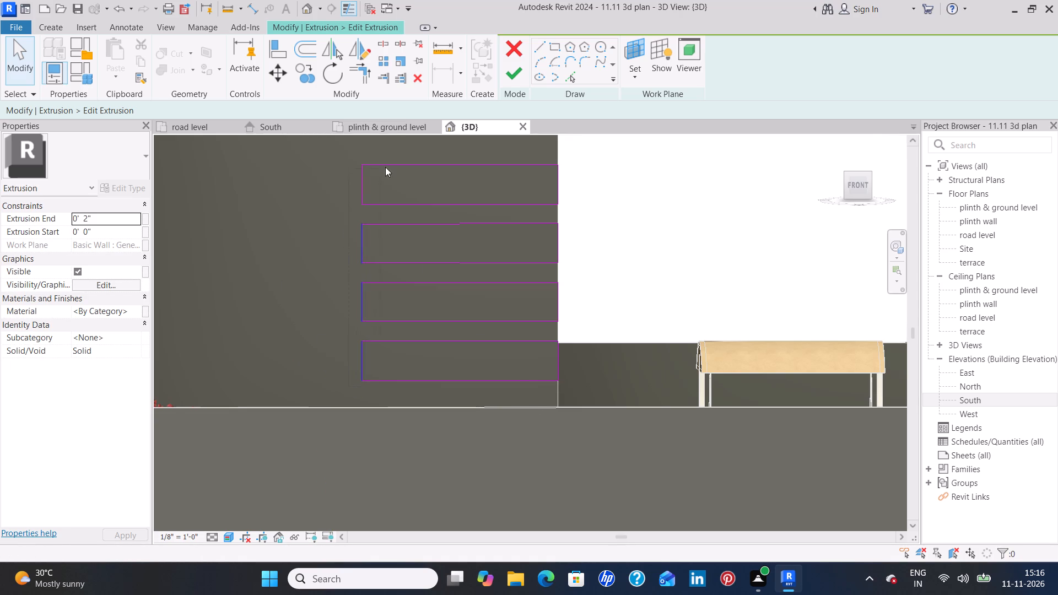
drag(385, 167, 582, 154)
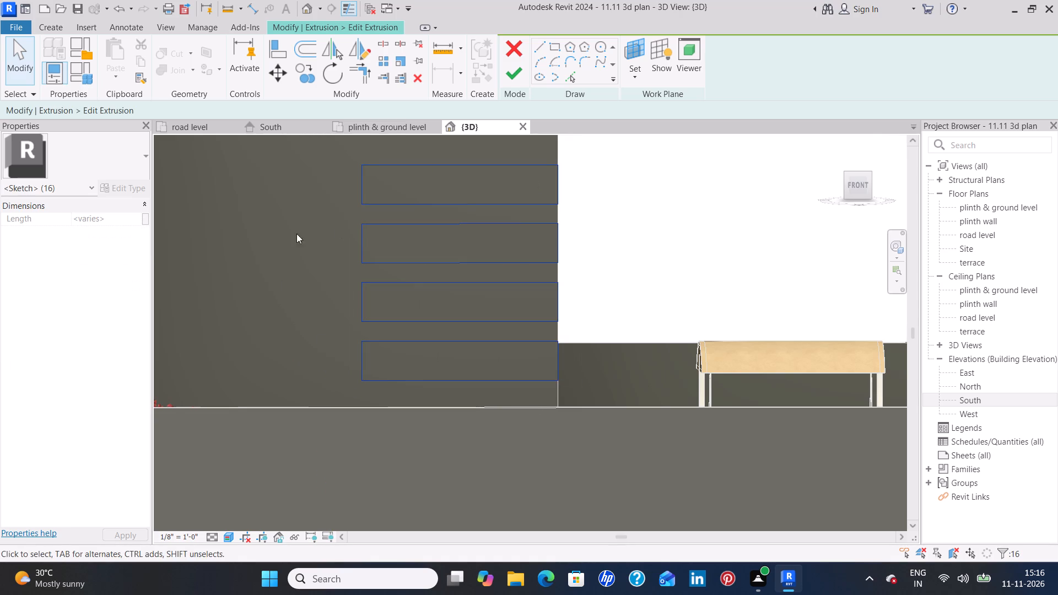
key(Left)
key(Left)
key(Left)
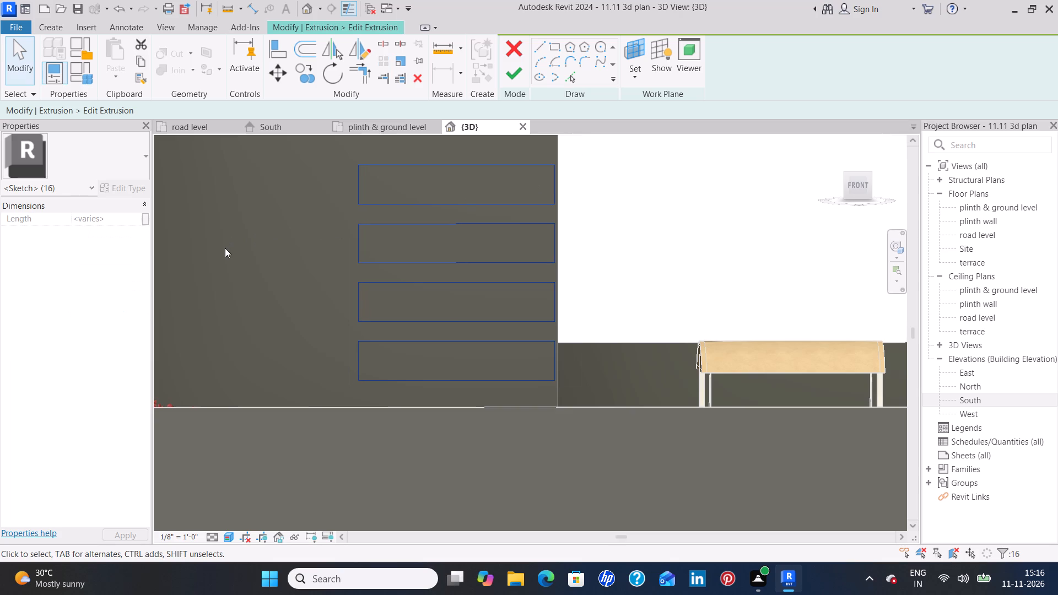
key(Left)
key(Left)
key(Left)
key(Left)
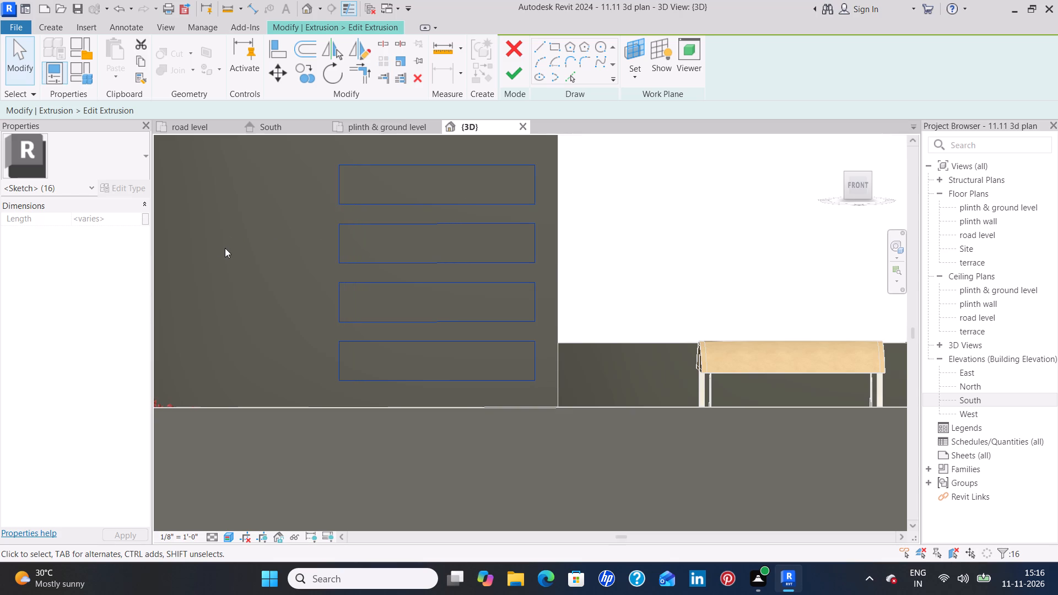
key(Right)
key(Right)
key(Right)
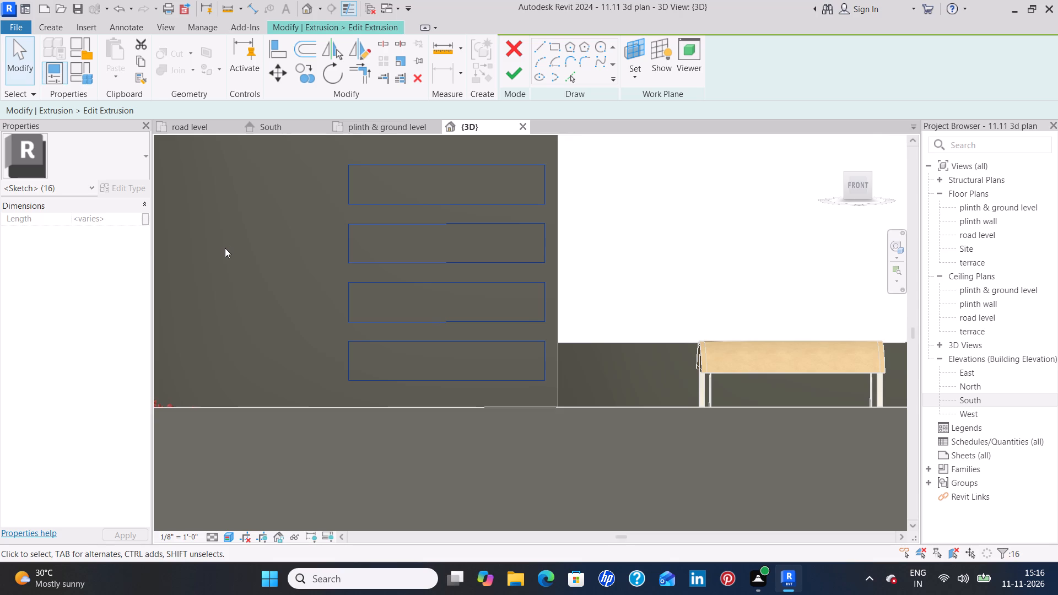
Nudge all four rectangles together upward until the lowest one sits just above the boundary wall's top edge in the front view.
scroll(225, 248, down, 3)
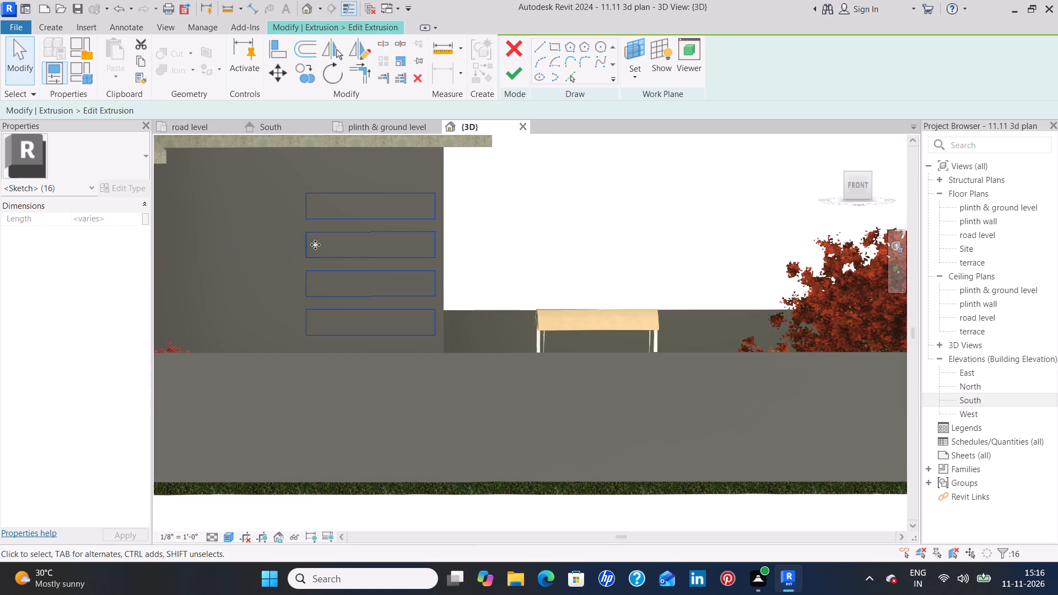
middle_drag(512, 212, 521, 181)
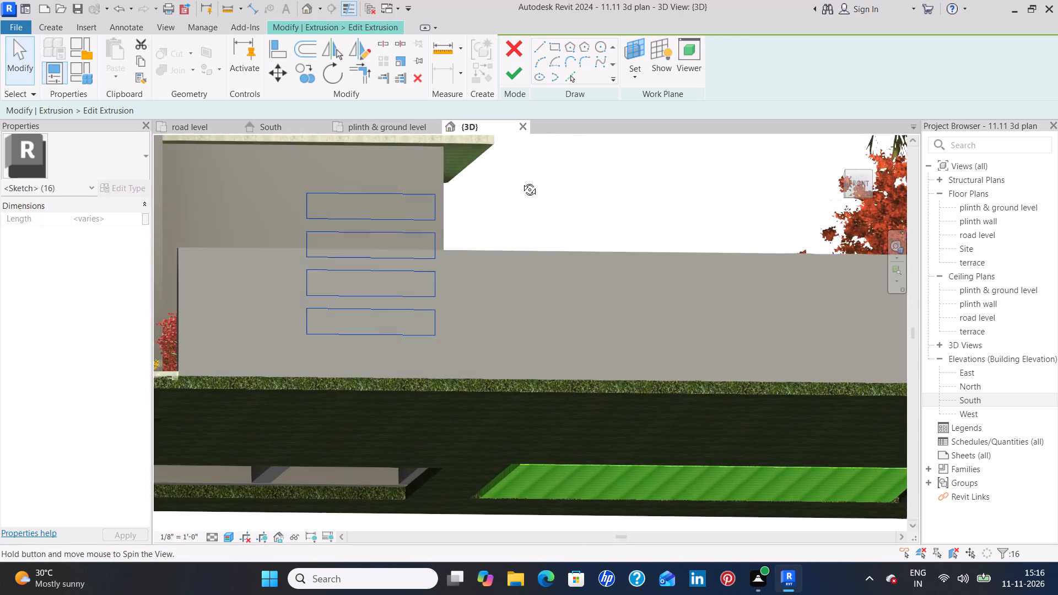
middle_drag(521, 181, 515, 205)
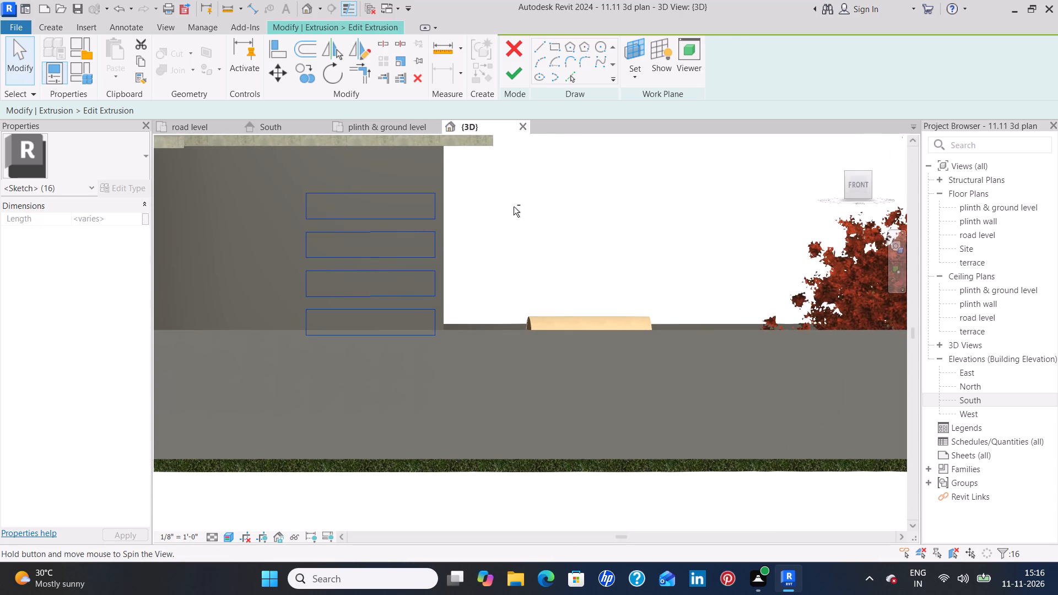
shift+middle_click(514, 207)
shift+middle_click(511, 209)
shift+middle_click(511, 209)
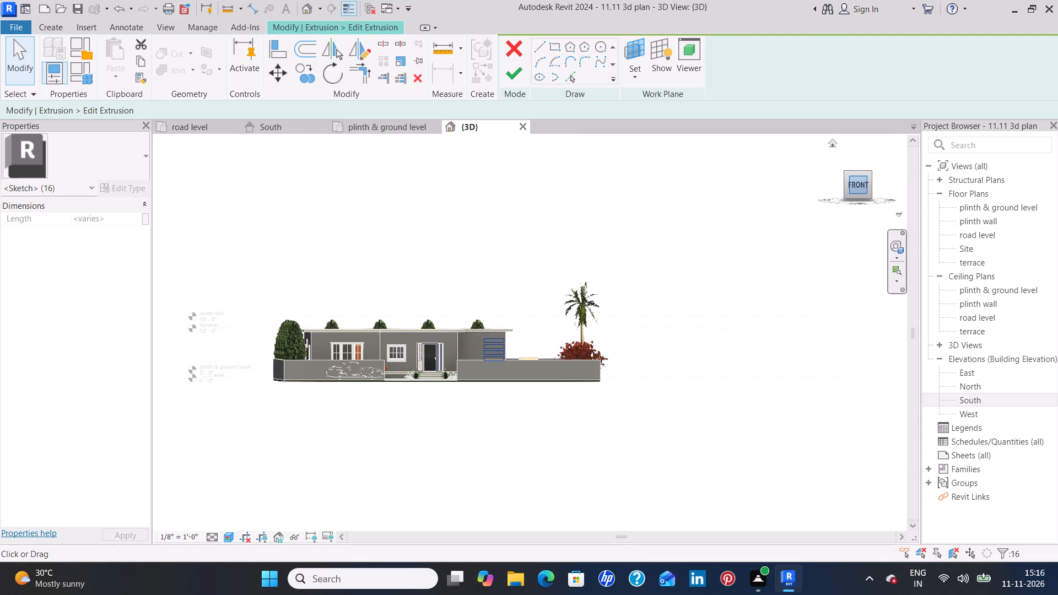
click(861, 186)
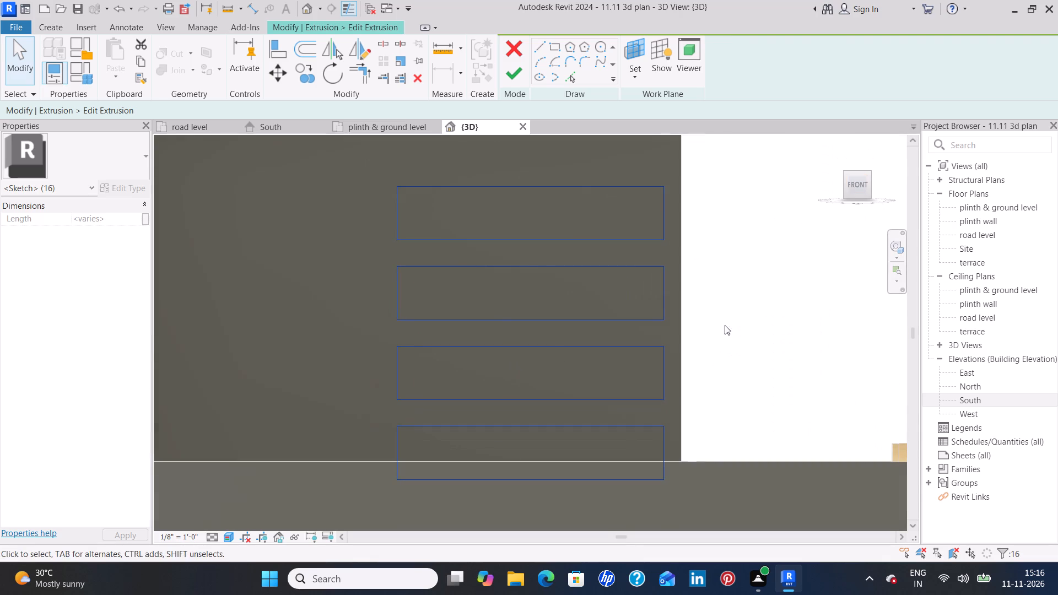
key(Up)
key(Up)
key(Up)
key(Up)
key(Up)
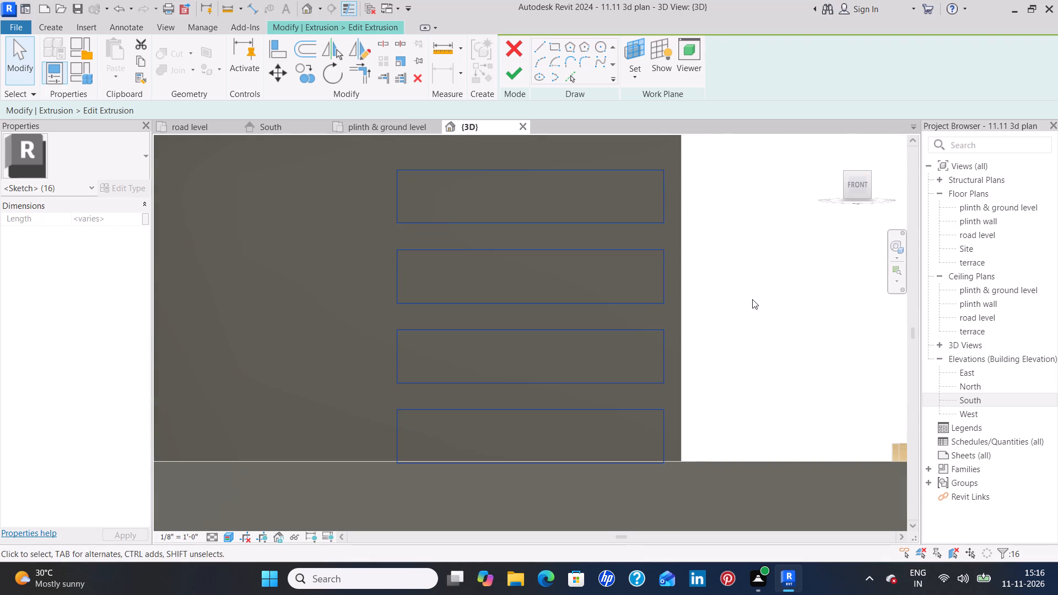
key(Up)
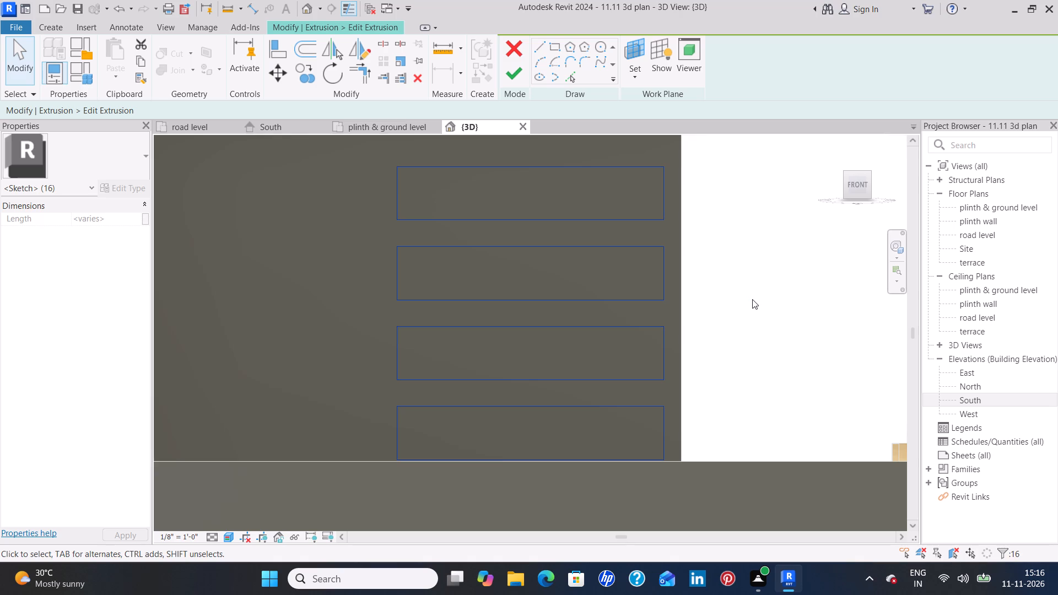
click(752, 299)
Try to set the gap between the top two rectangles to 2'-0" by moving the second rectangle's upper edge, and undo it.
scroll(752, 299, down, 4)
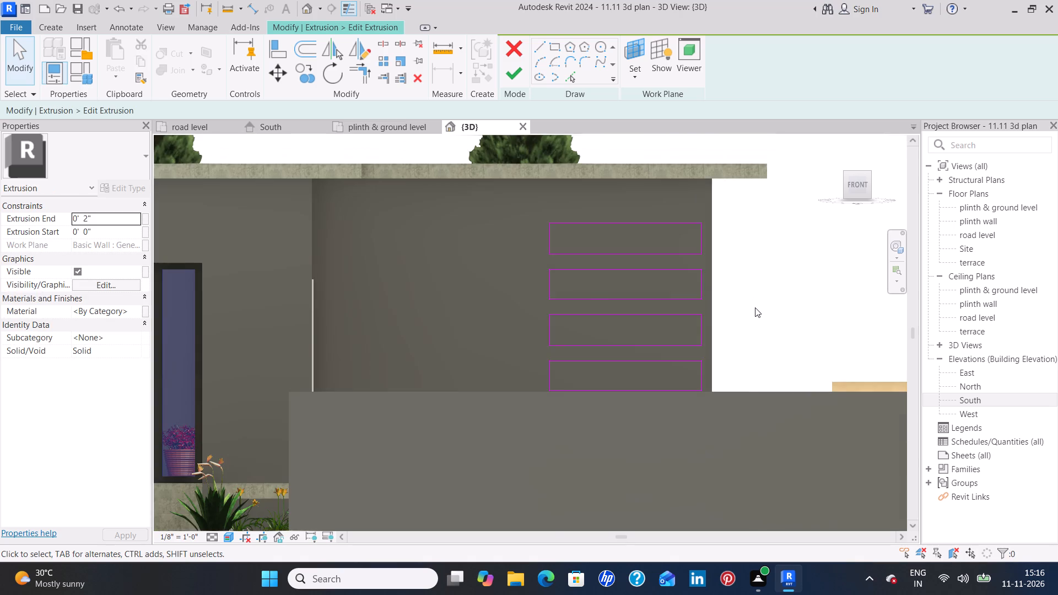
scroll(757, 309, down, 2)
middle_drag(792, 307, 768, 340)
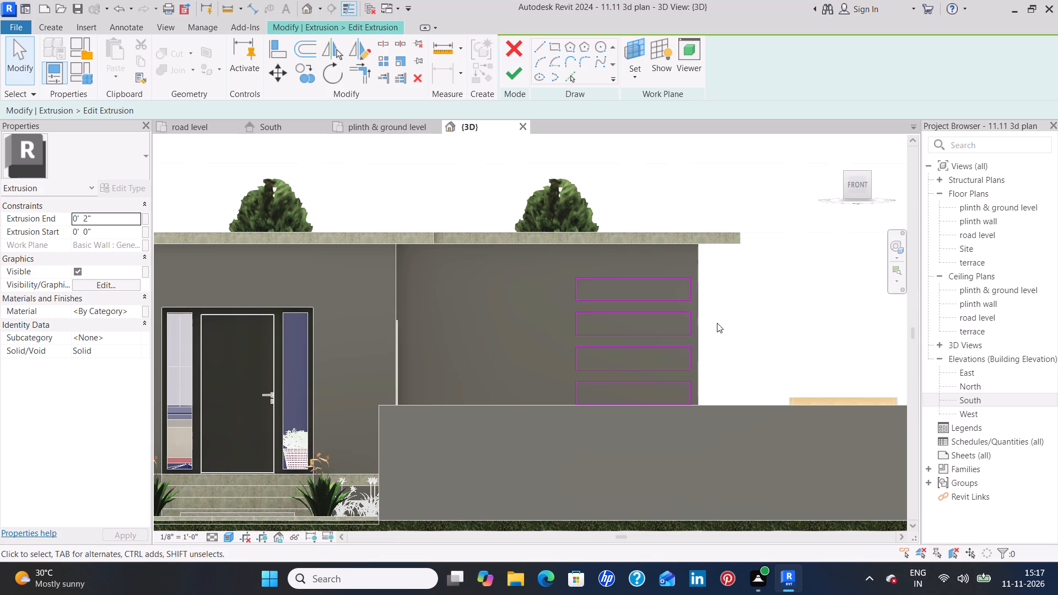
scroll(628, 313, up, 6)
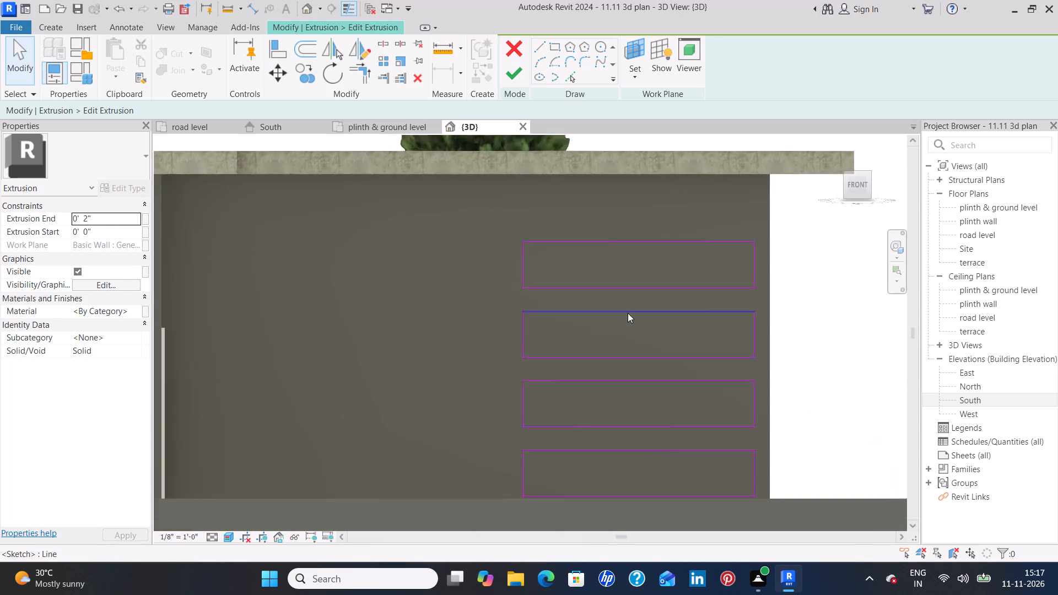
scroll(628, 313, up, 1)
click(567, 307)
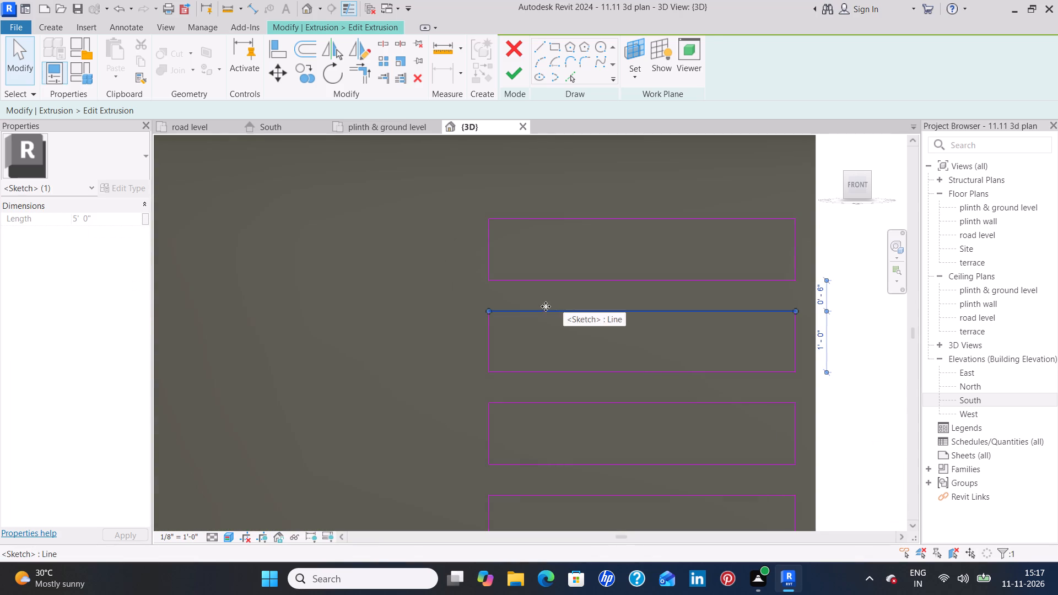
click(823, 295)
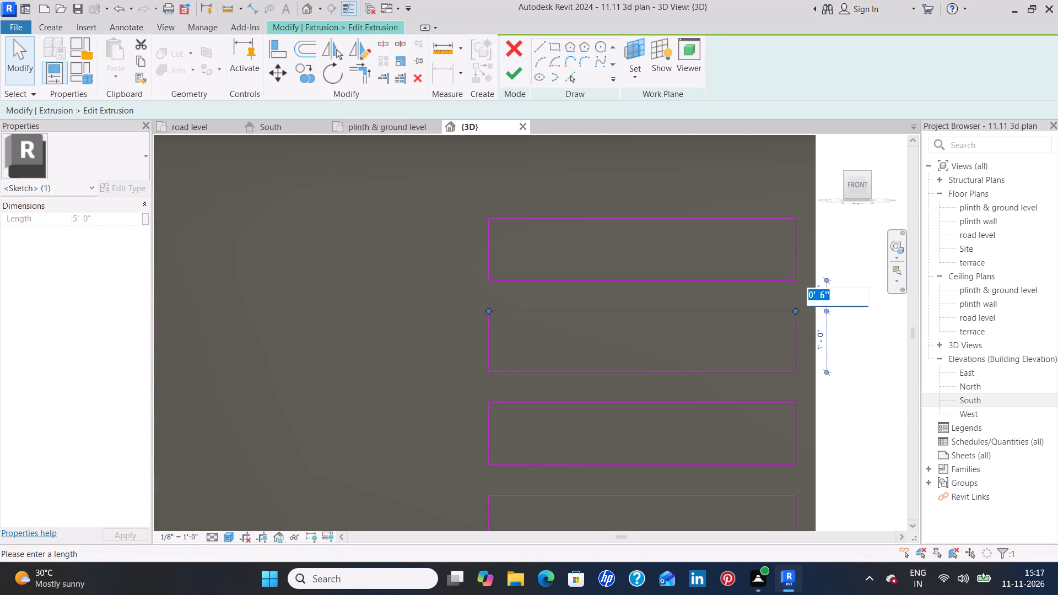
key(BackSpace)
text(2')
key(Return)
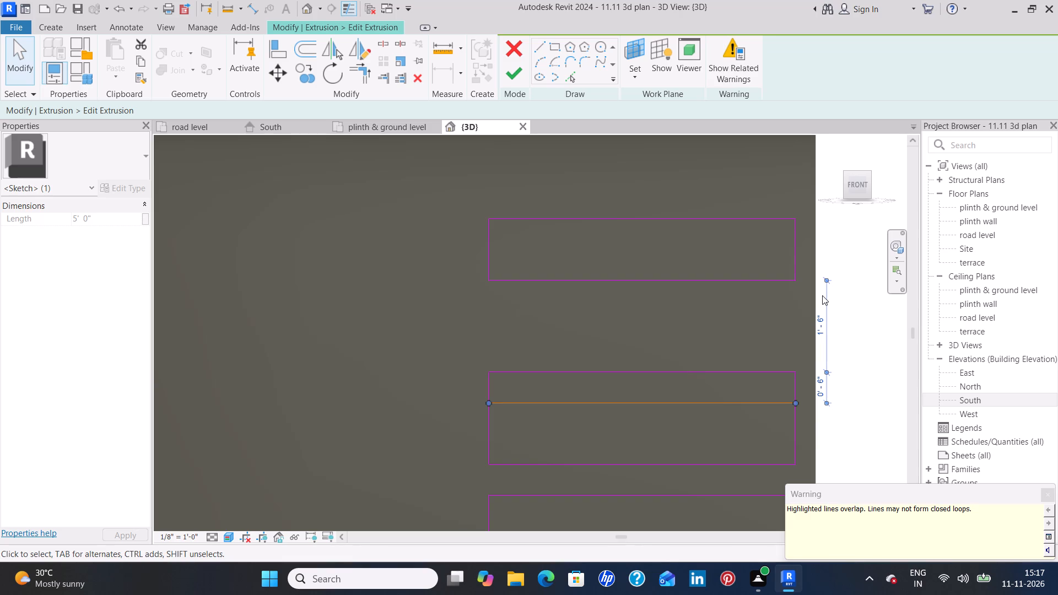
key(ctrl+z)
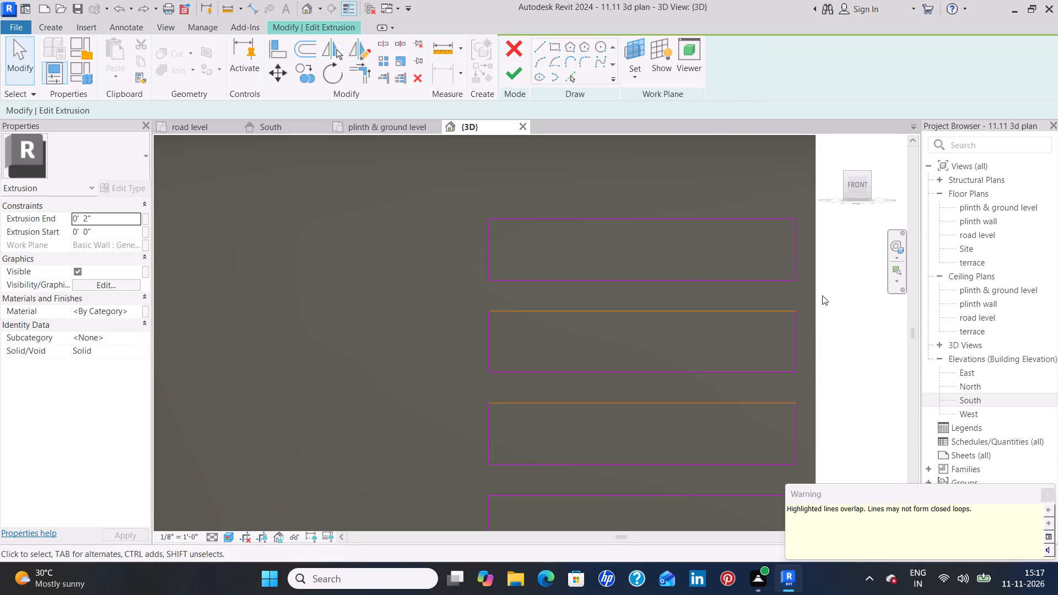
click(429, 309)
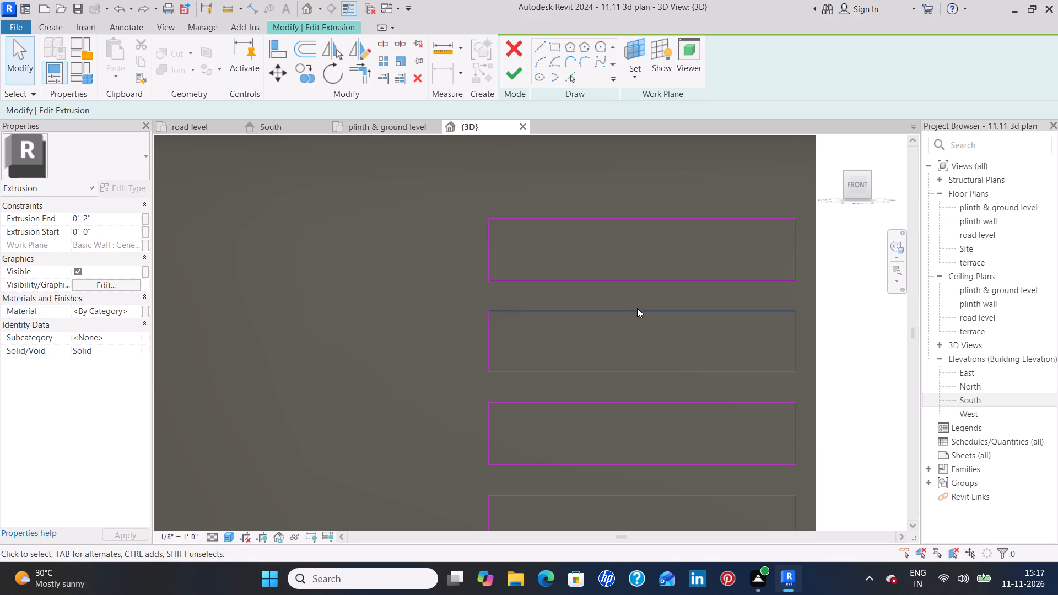
Set the gap between the first and second rectangles to 2" by moving the second rectangle's upper edge.
click(637, 308)
click(819, 297)
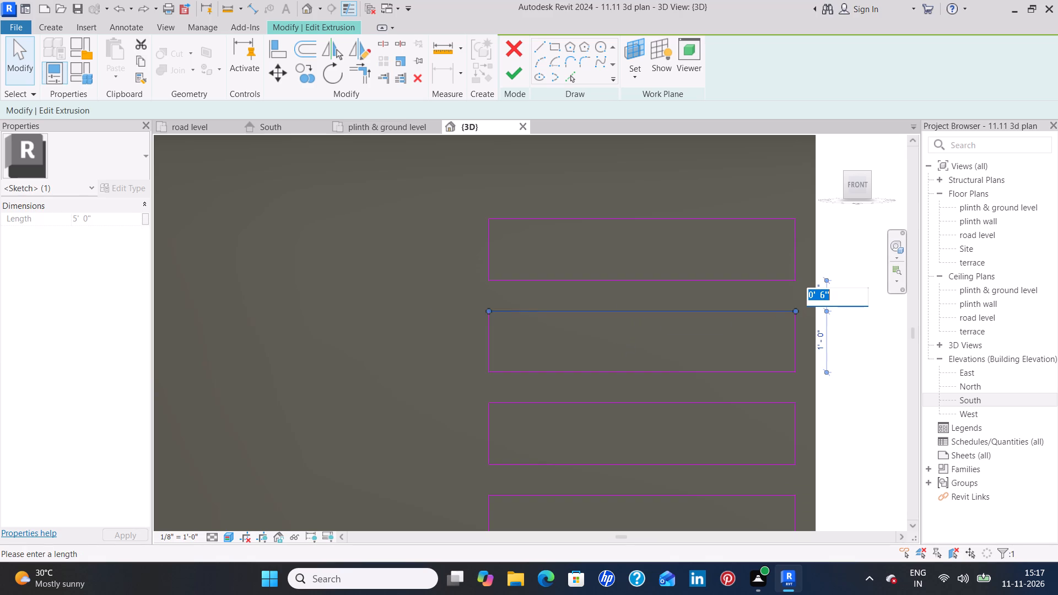
key(BackSpace)
text(2")
key(Return)
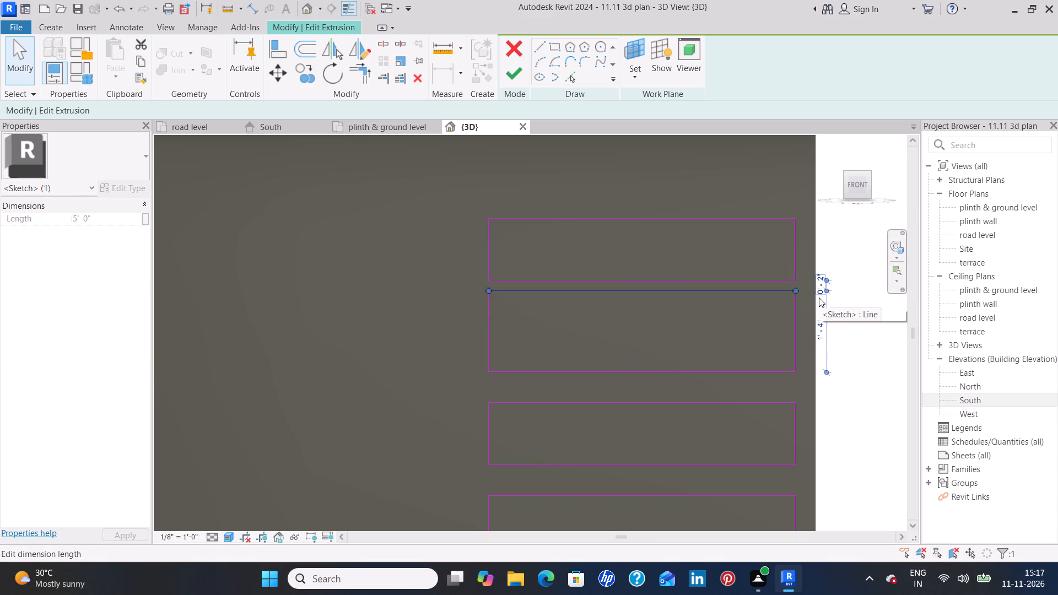
Set the second rectangle's height to 1'-0" by moving its lower edge.
click(695, 374)
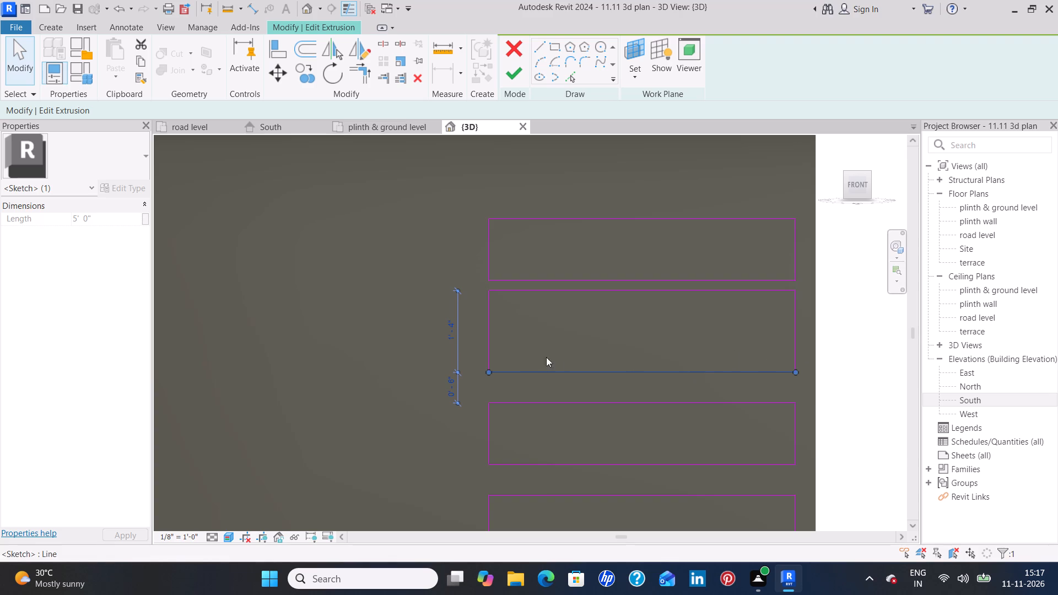
click(445, 342)
key(BackSpace)
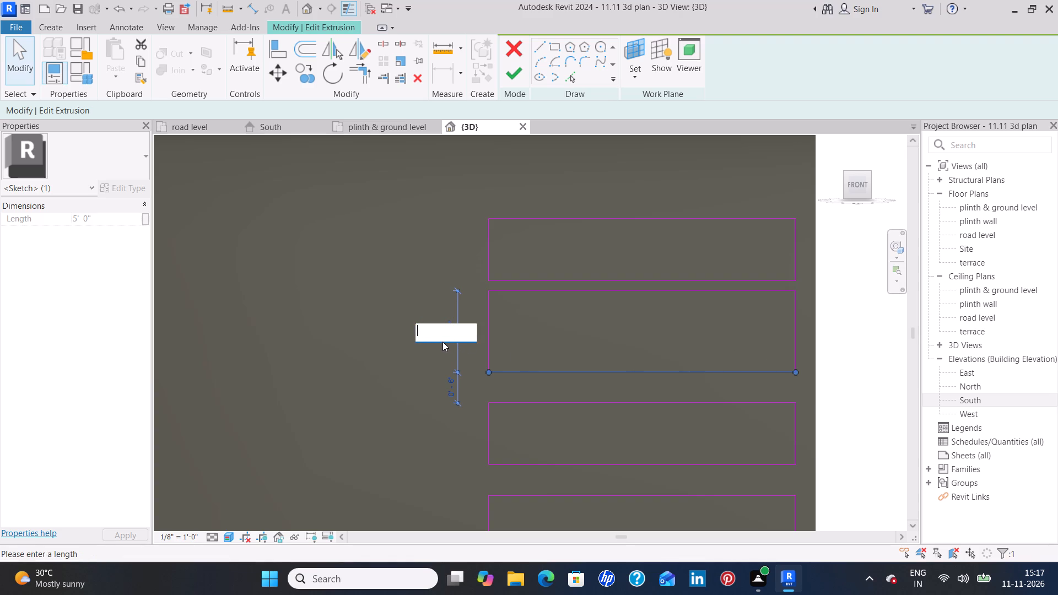
text(1')
key(Return)
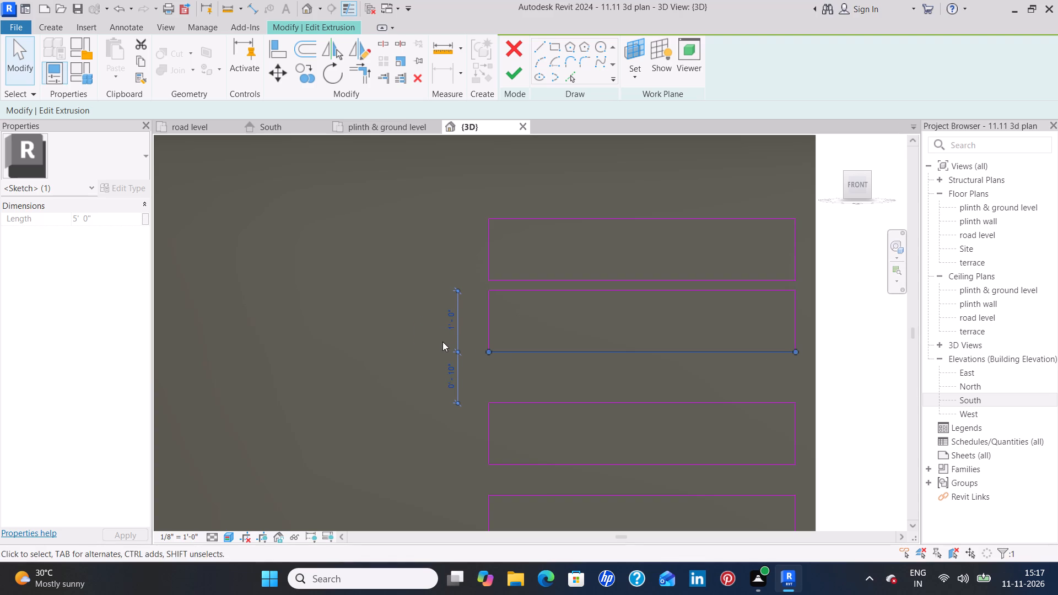
click(382, 355)
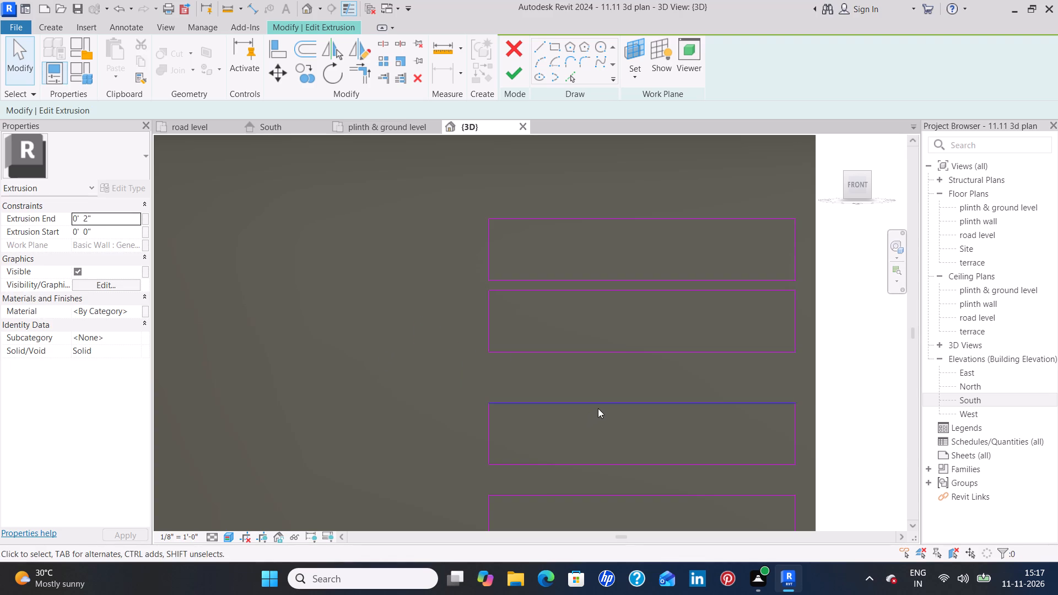
Set the gap between the second and third rectangles to 2" by moving the third rectangle's upper edge.
click(598, 408)
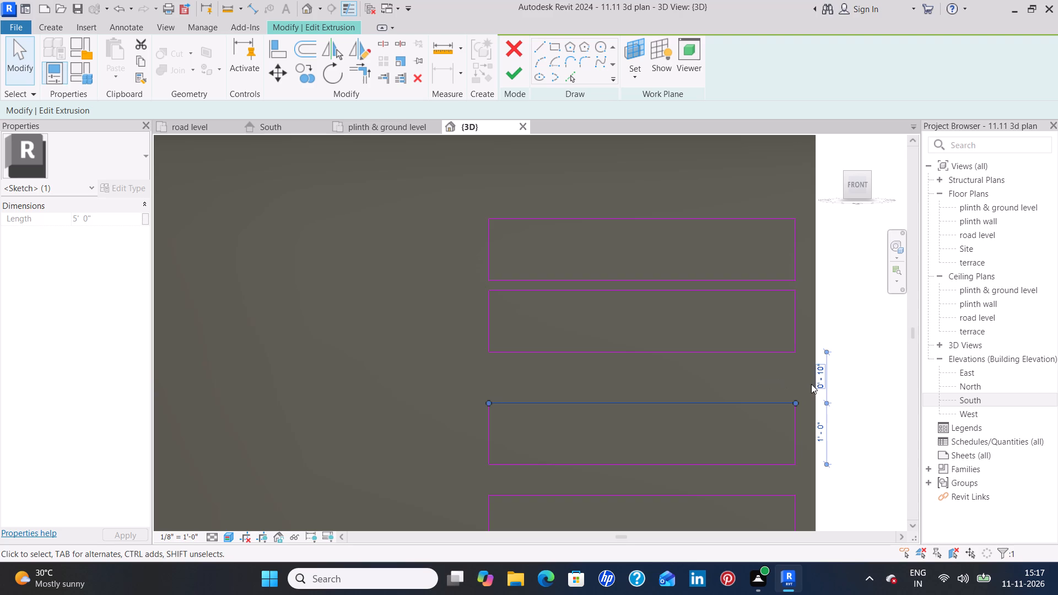
click(811, 384)
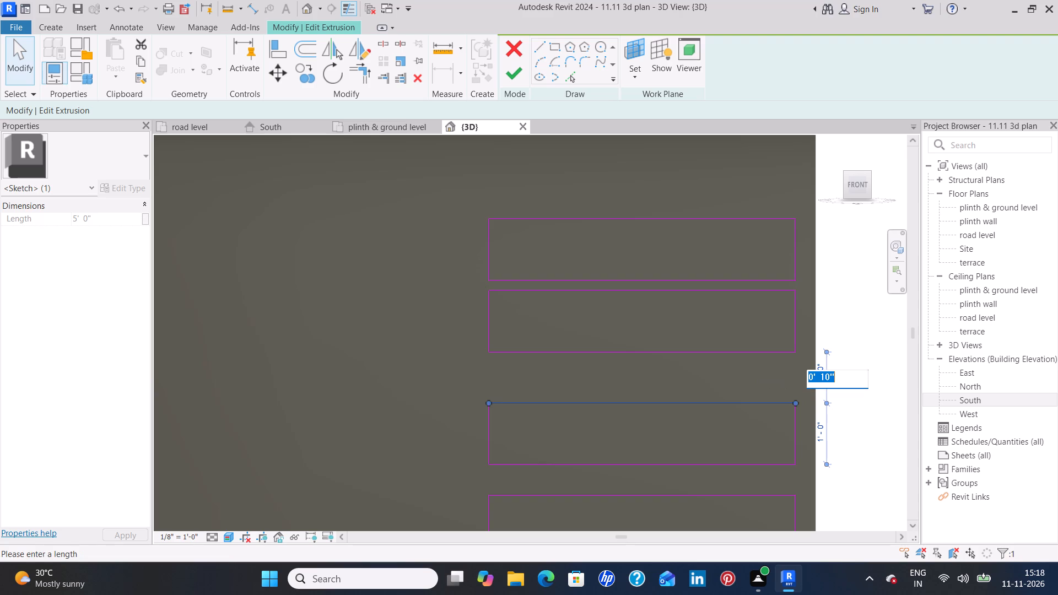
key(BackSpace)
text(2")
key(Return)
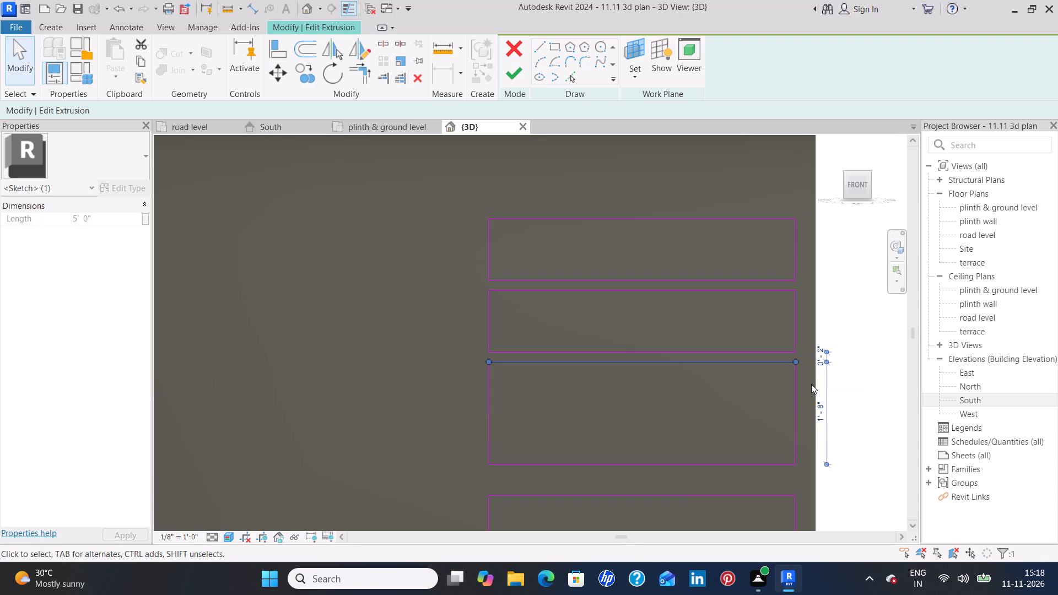
Set the third rectangle's height to 1'-0" by moving its lower edge.
click(713, 470)
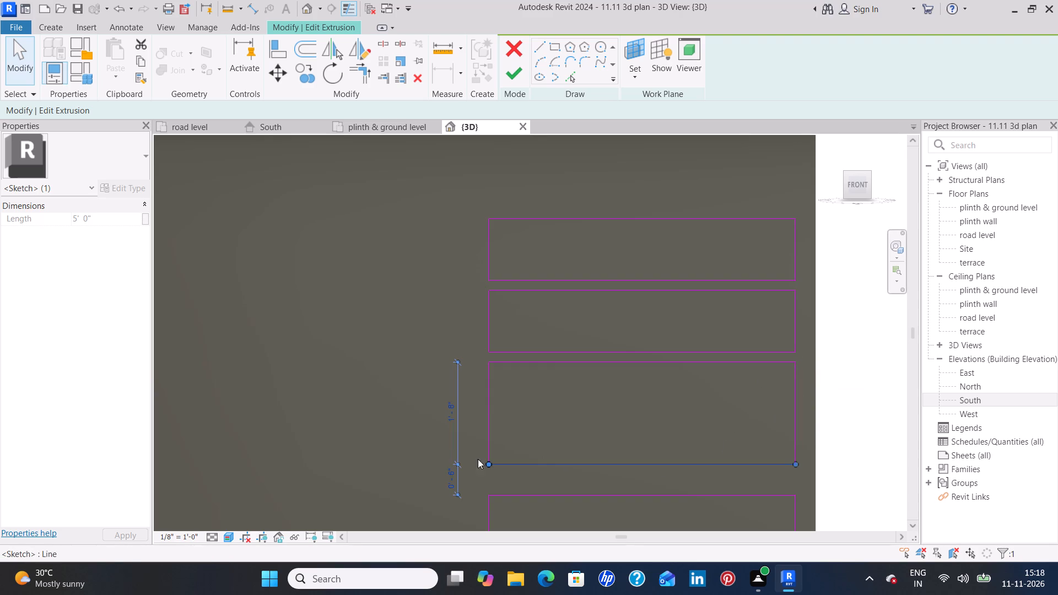
click(451, 417)
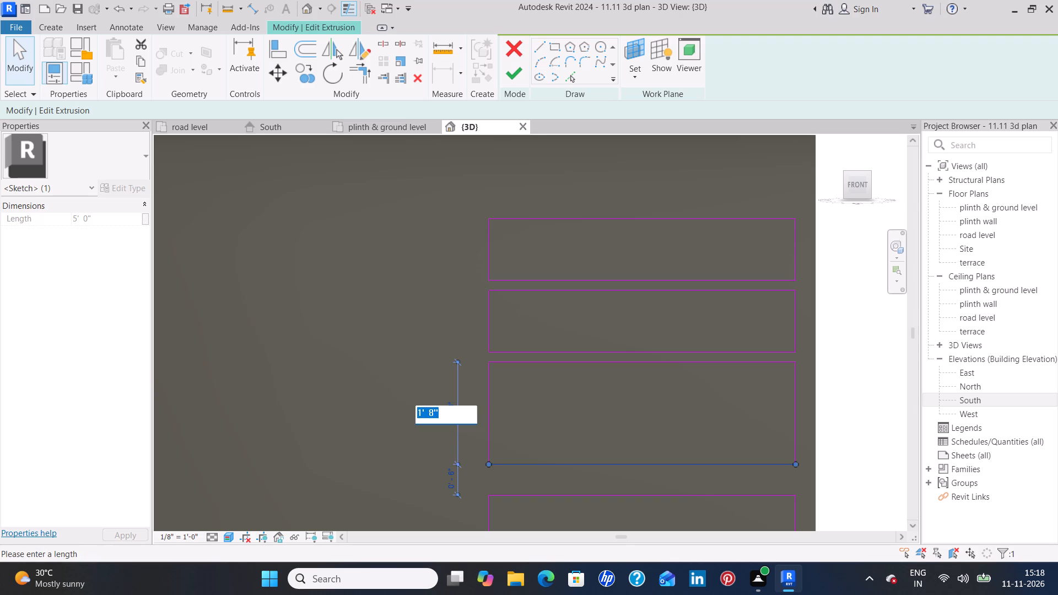
key(BackSpace)
text(1')
key(Return)
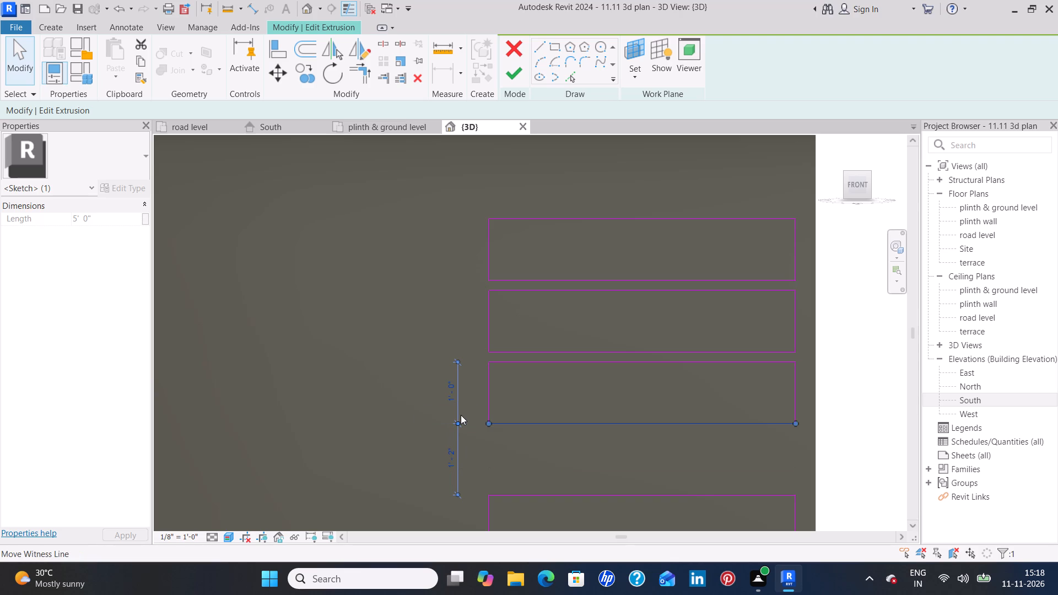
click(380, 419)
Set the gap between the third and fourth rectangles to 2" by moving the fourth rectangle's upper edge.
click(584, 490)
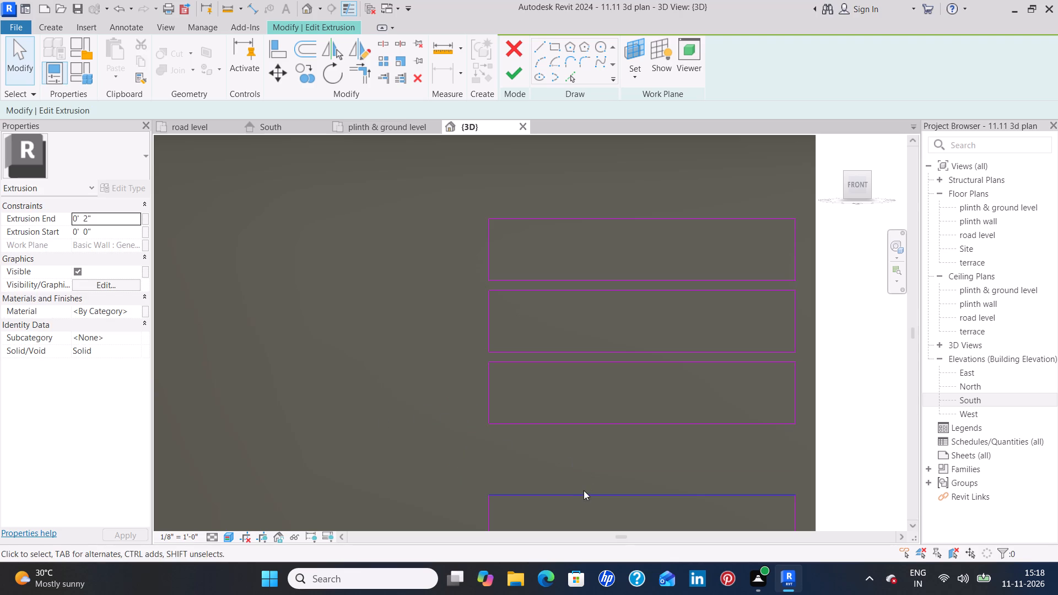
click(450, 462)
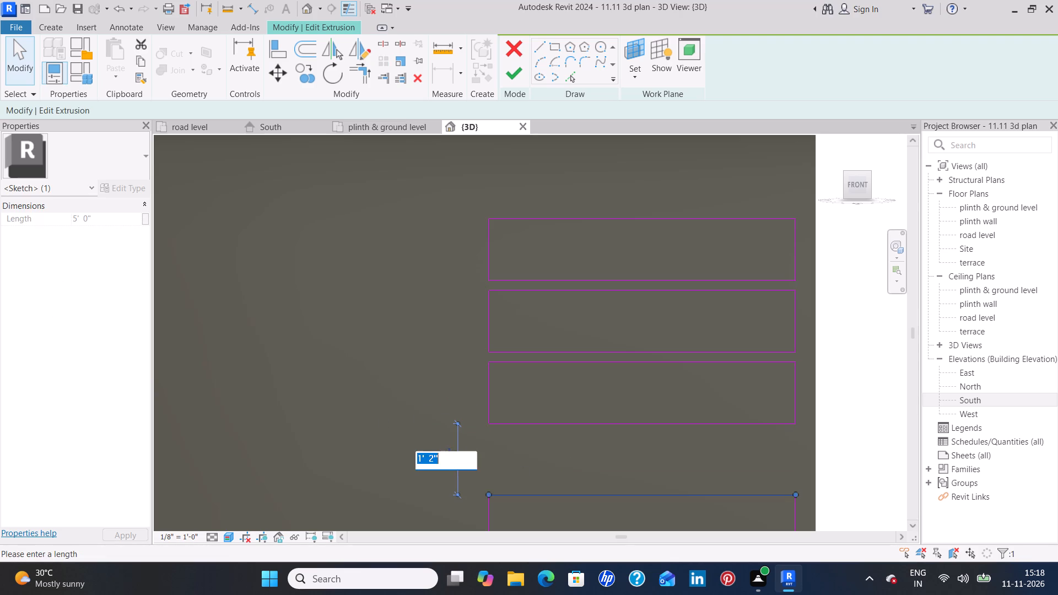
key(BackSpace)
text(2")
key(Return)
Set the fourth rectangle's height to 1'-0" by moving its lower edge.
scroll(645, 491, down, 2)
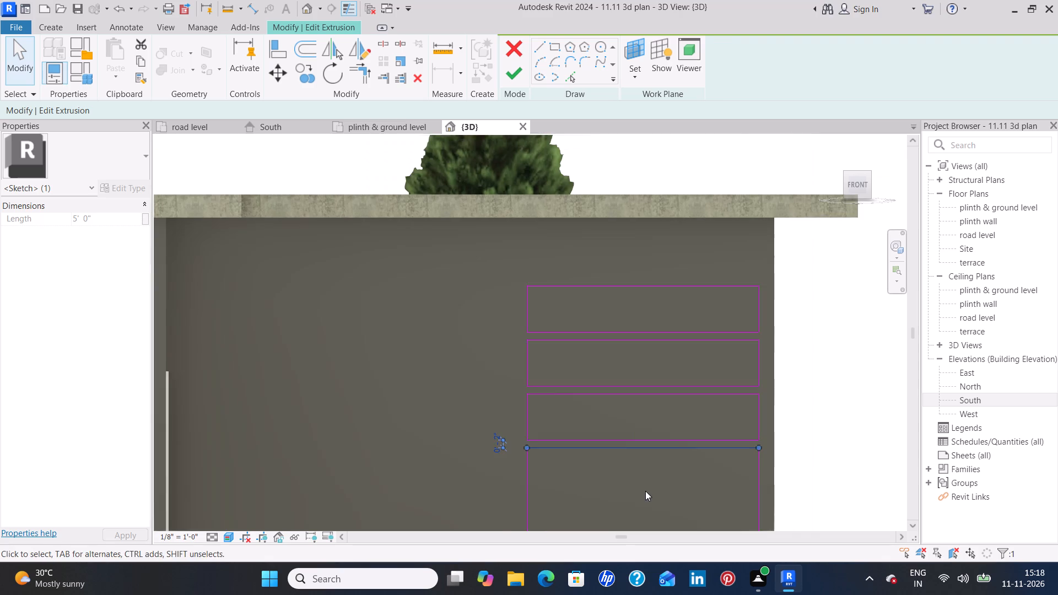
middle_drag(646, 488, 665, 347)
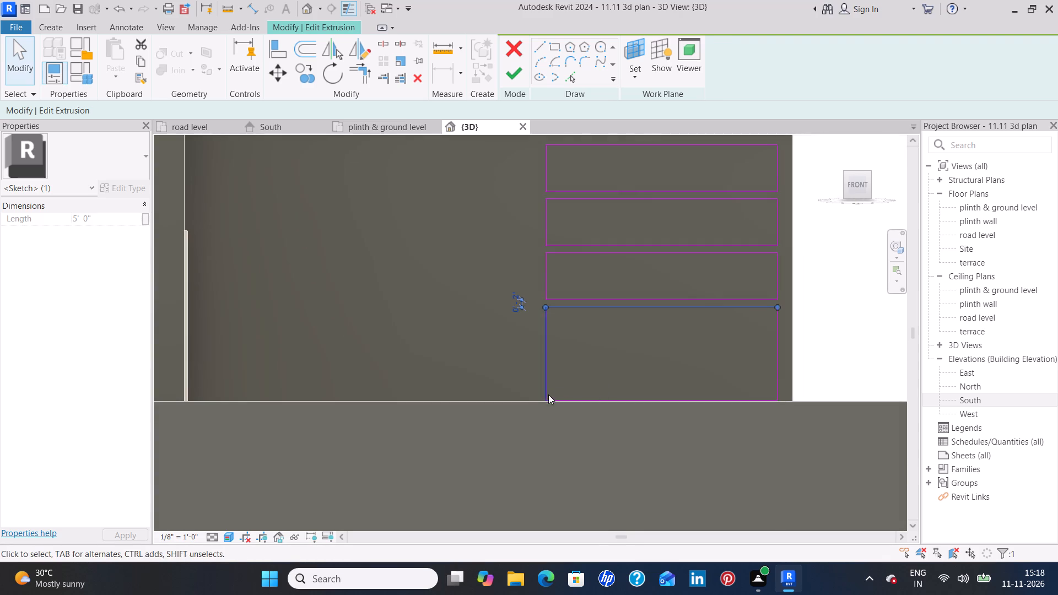
click(555, 397)
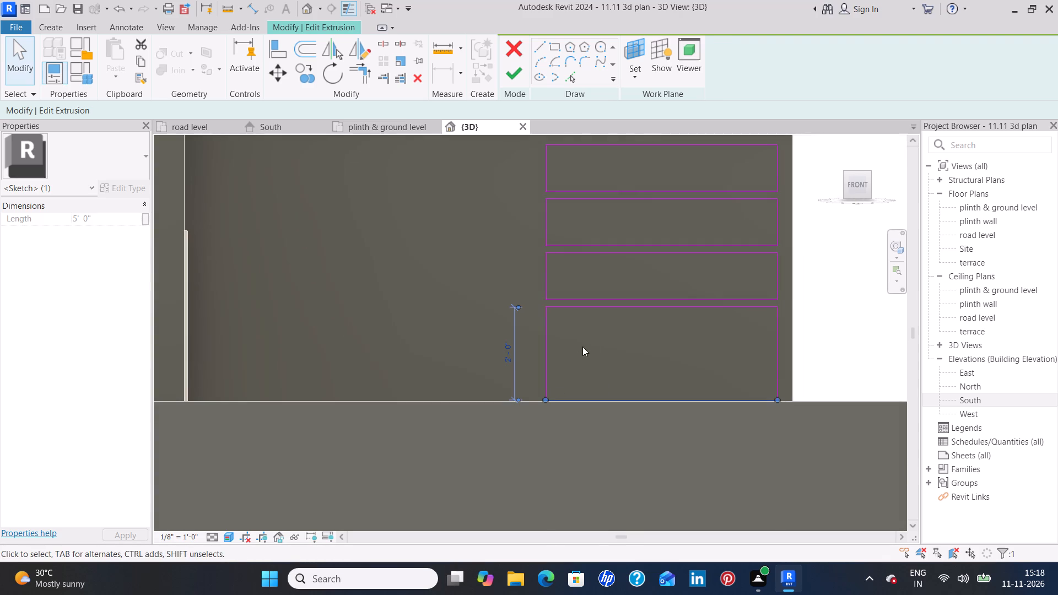
click(508, 352)
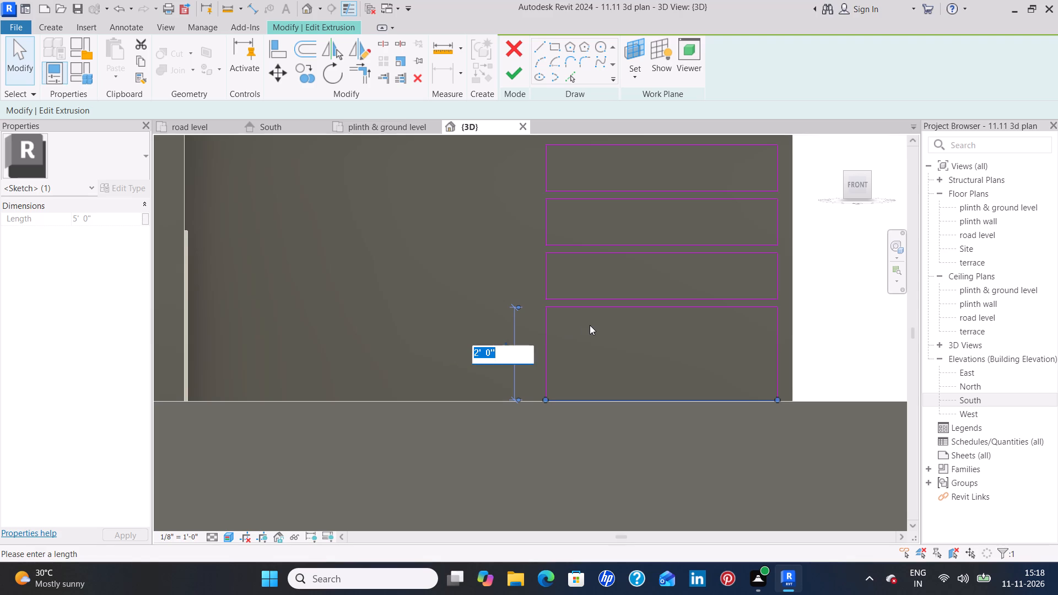
key(BackSpace)
key(1)
key(apostrophe)
key(Return)
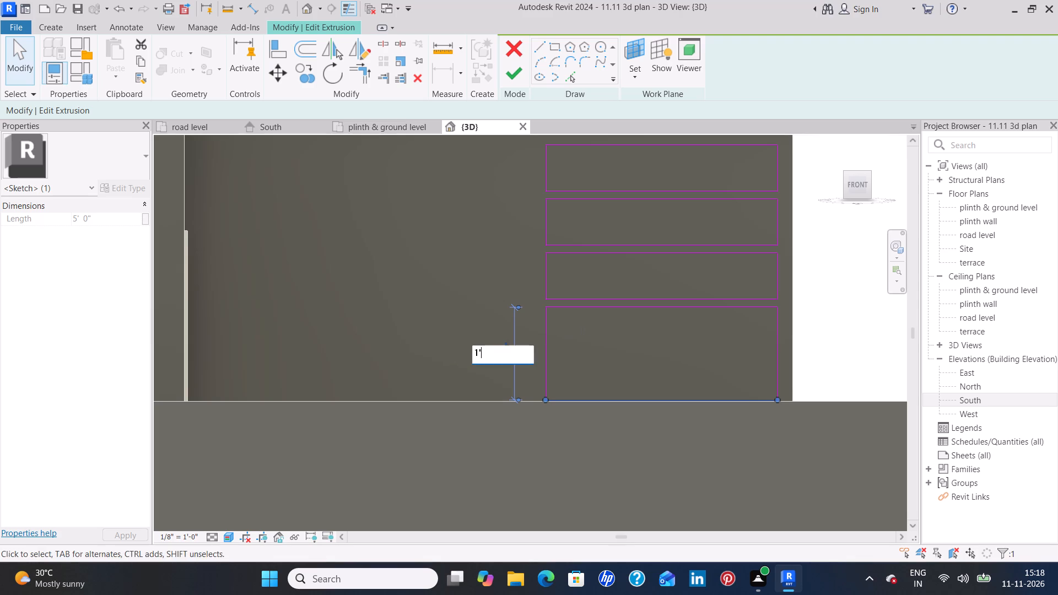
click(379, 345)
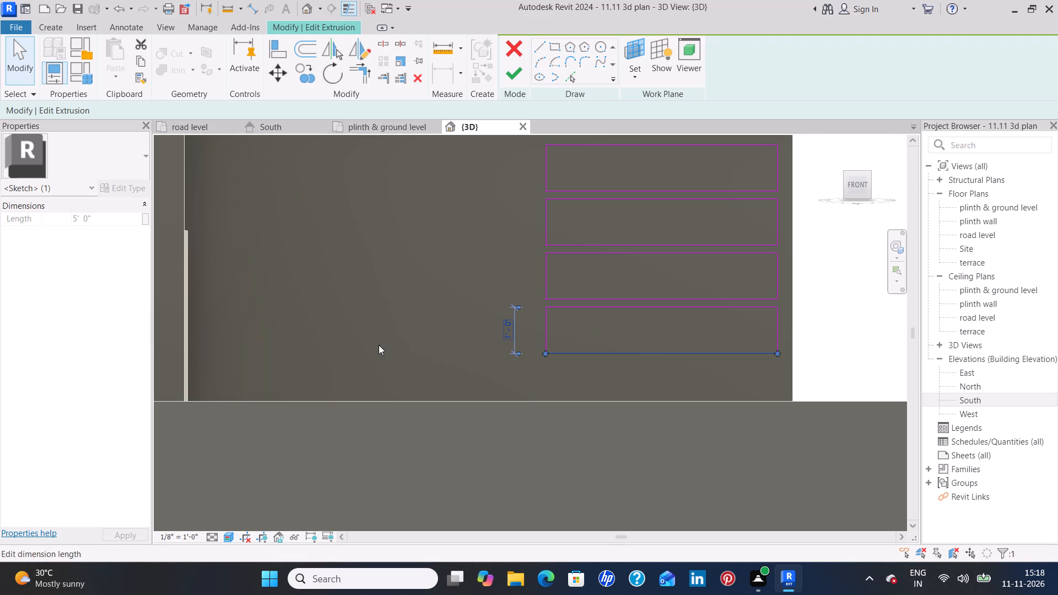
Select all four stacked rectangles in the cladding sketch and nudge them slightly upward on the wall.
middle_drag(689, 228, 669, 269)
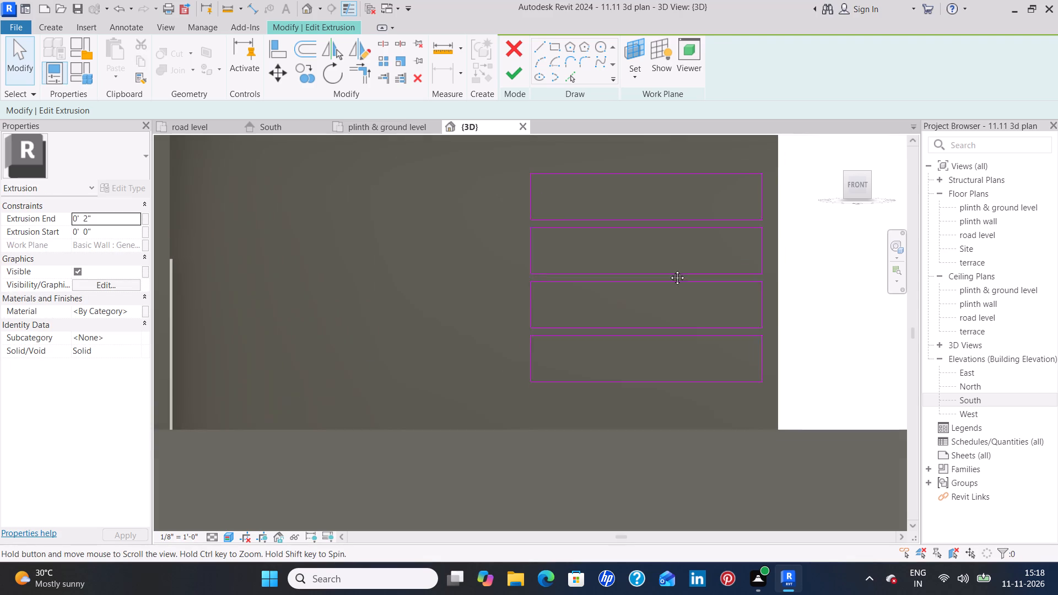
middle_drag(669, 269, 663, 279)
scroll(663, 282, down, 2)
middle_drag(663, 296, 661, 240)
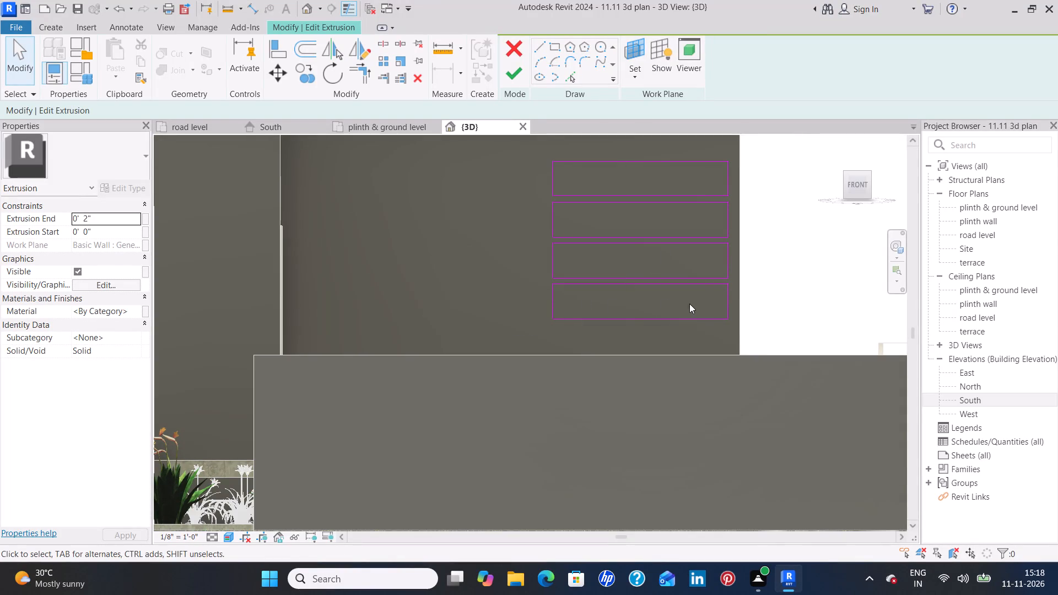
double_click(738, 328)
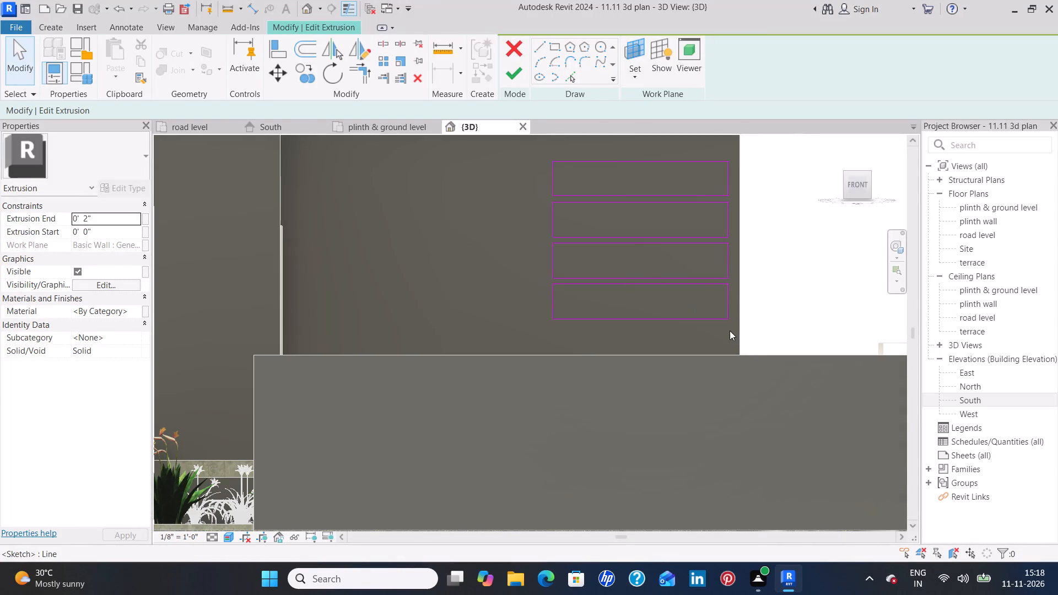
drag(733, 329, 644, 164)
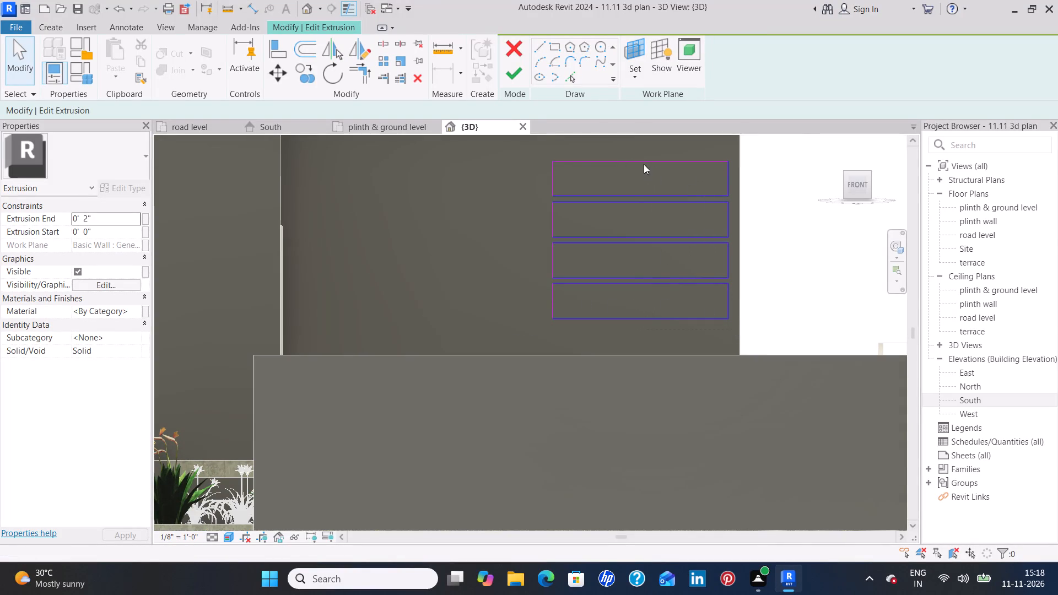
drag(644, 164, 527, 154)
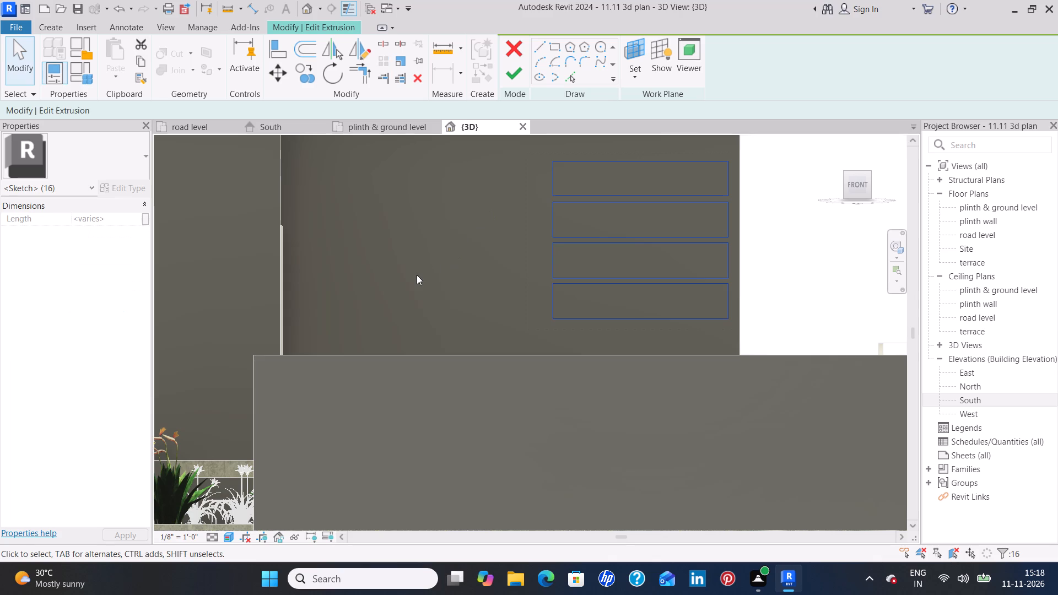
key(Up)
key(Up)
key(Down)
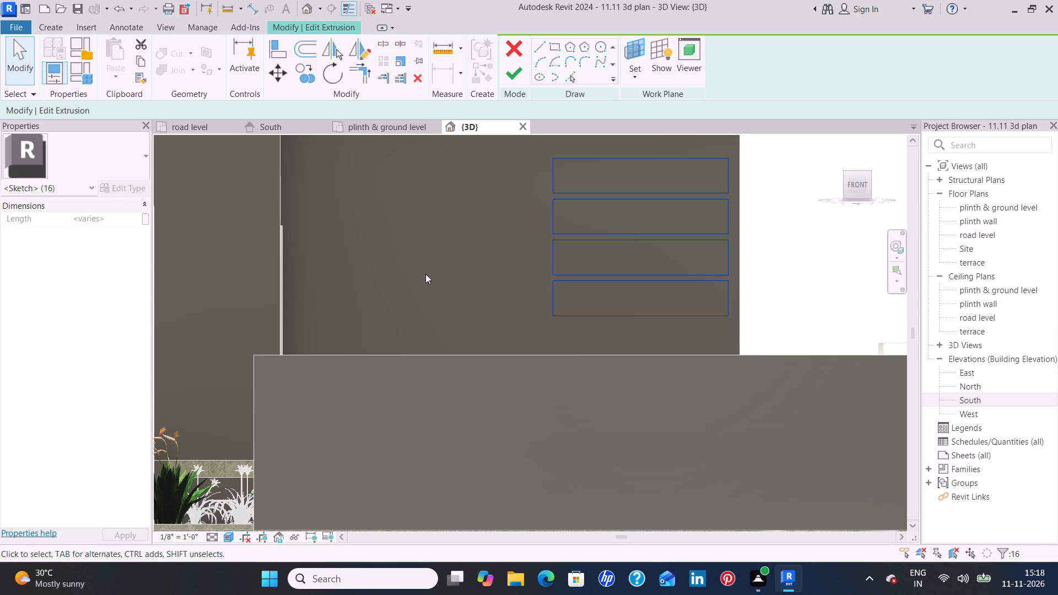
scroll(446, 280, down, 2)
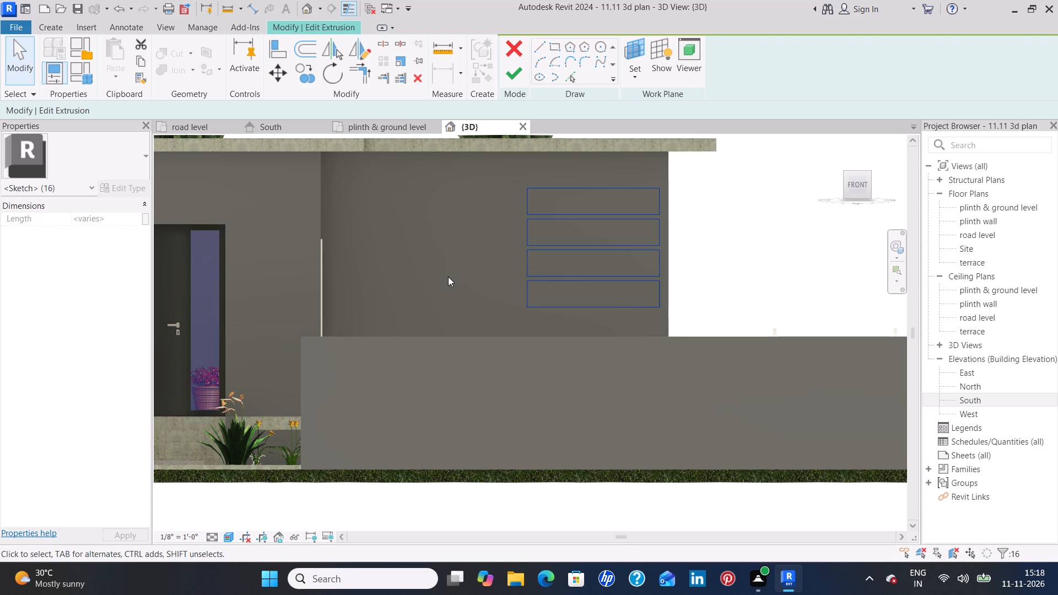
middle_drag(448, 277, 436, 332)
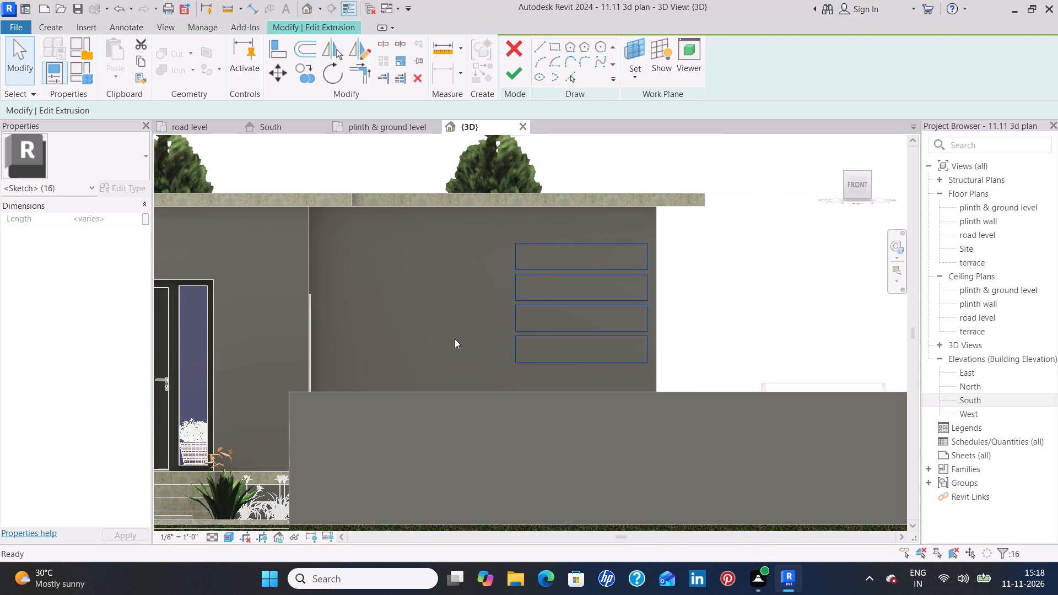
click(440, 346)
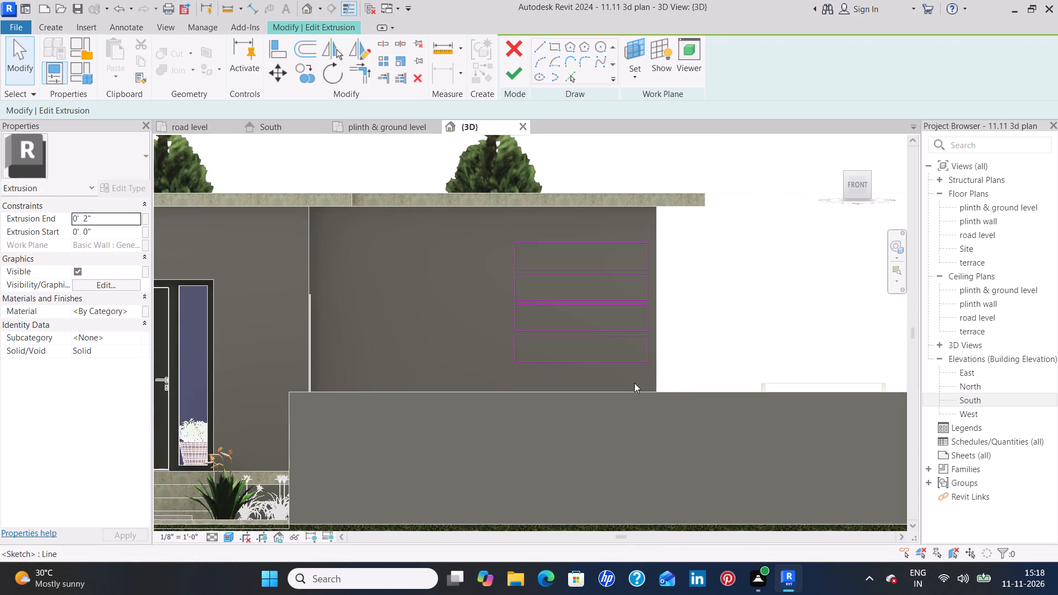
Copy the fourth rectangle straight down by about 1'-4" to add a fifth rectangle at the bottom of the stack.
scroll(634, 383, up, 2)
drag(654, 370, 661, 318)
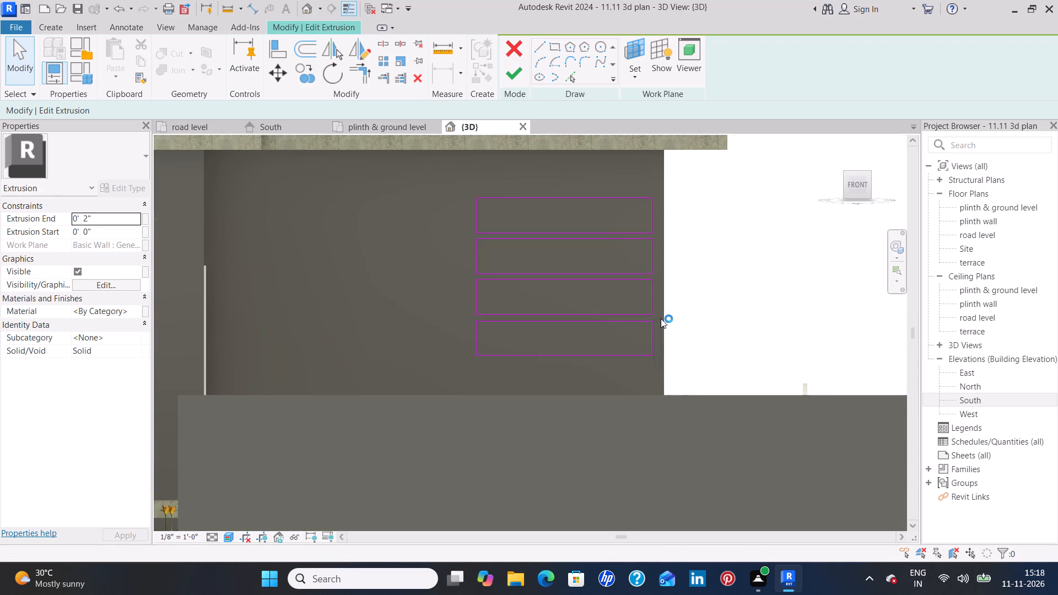
drag(661, 318, 660, 322)
scroll(653, 364, up, 3)
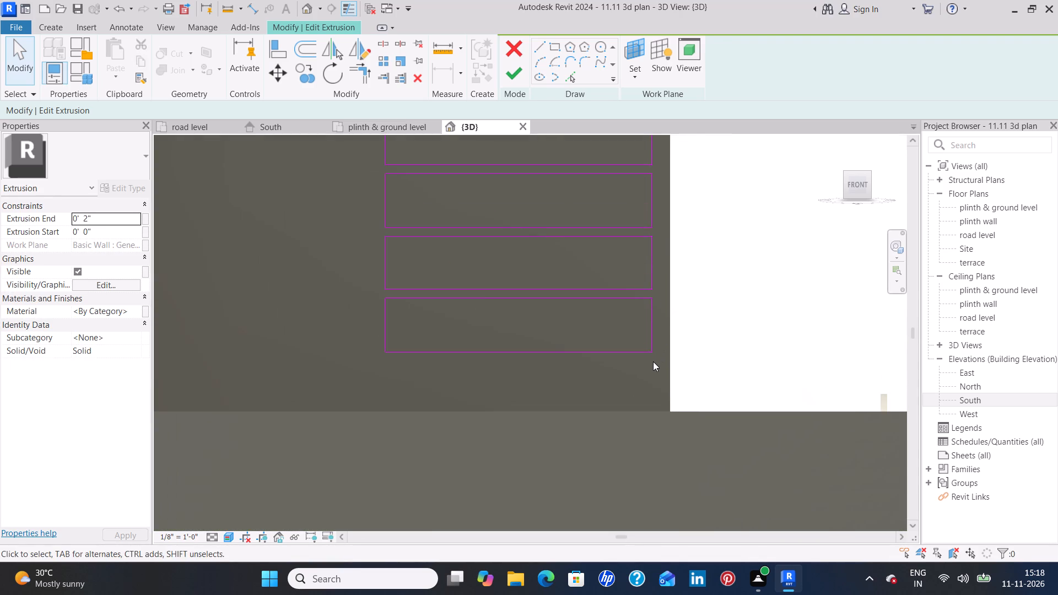
drag(655, 360, 622, 290)
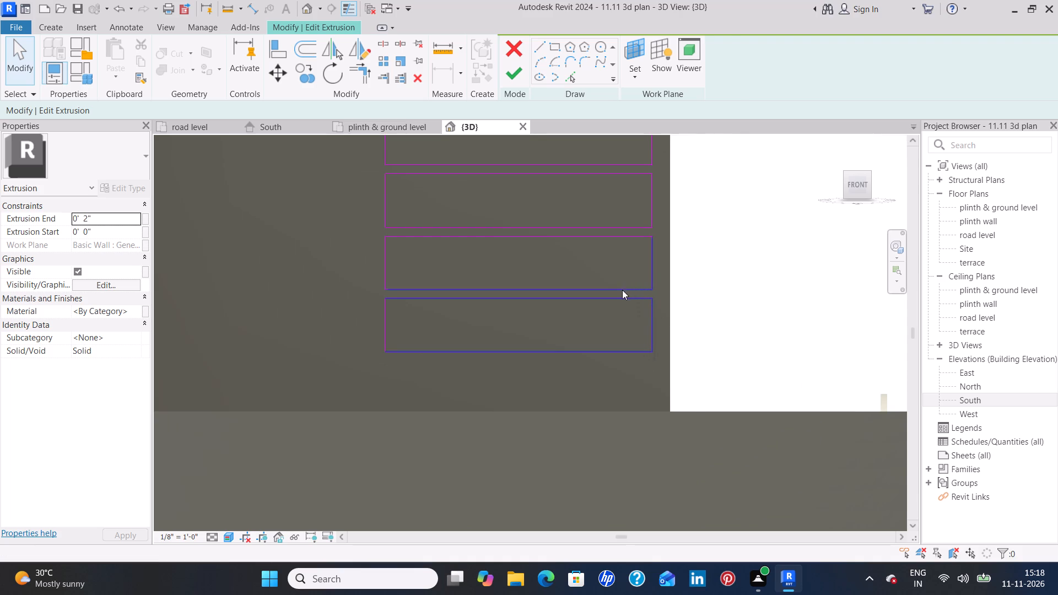
drag(622, 290, 379, 296)
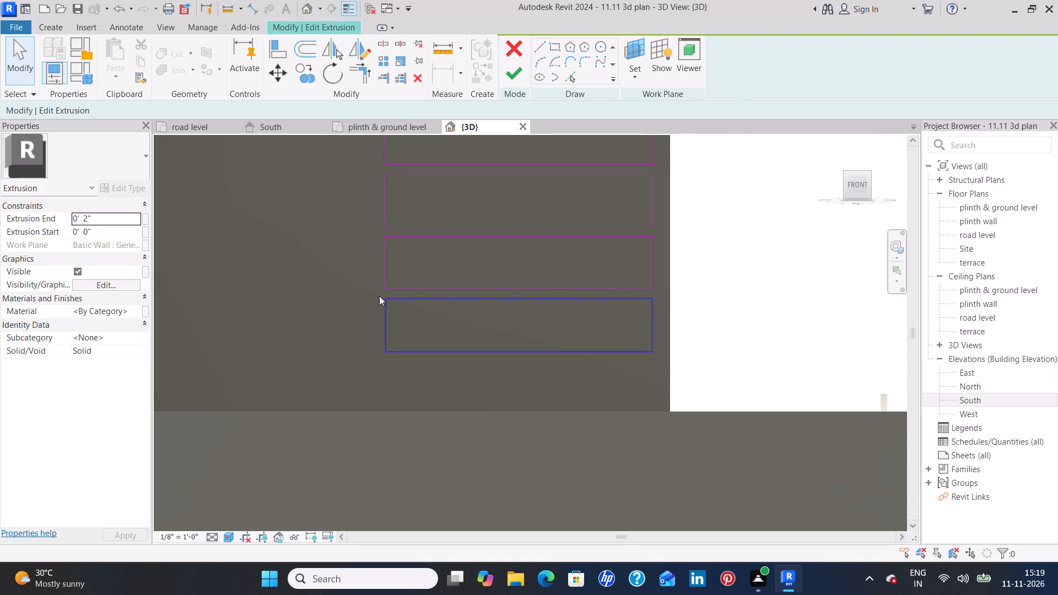
drag(379, 296, 354, 296)
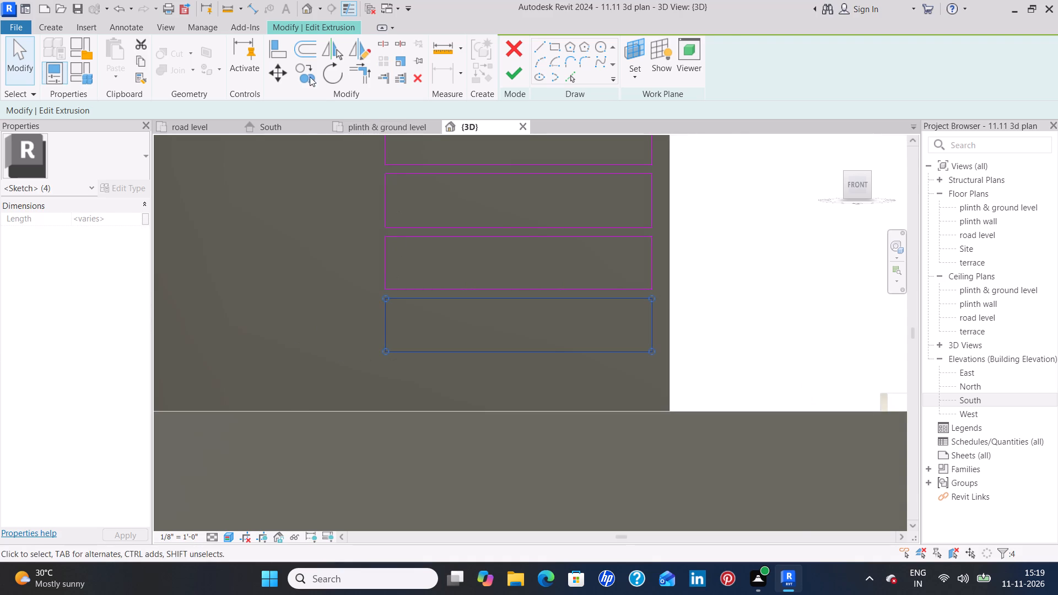
click(301, 78)
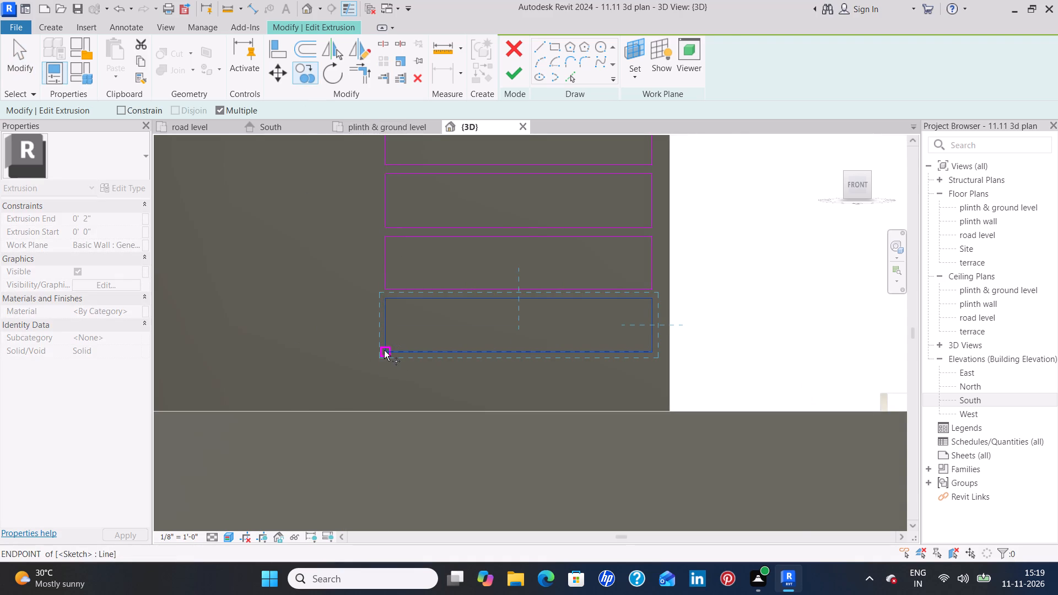
click(385, 295)
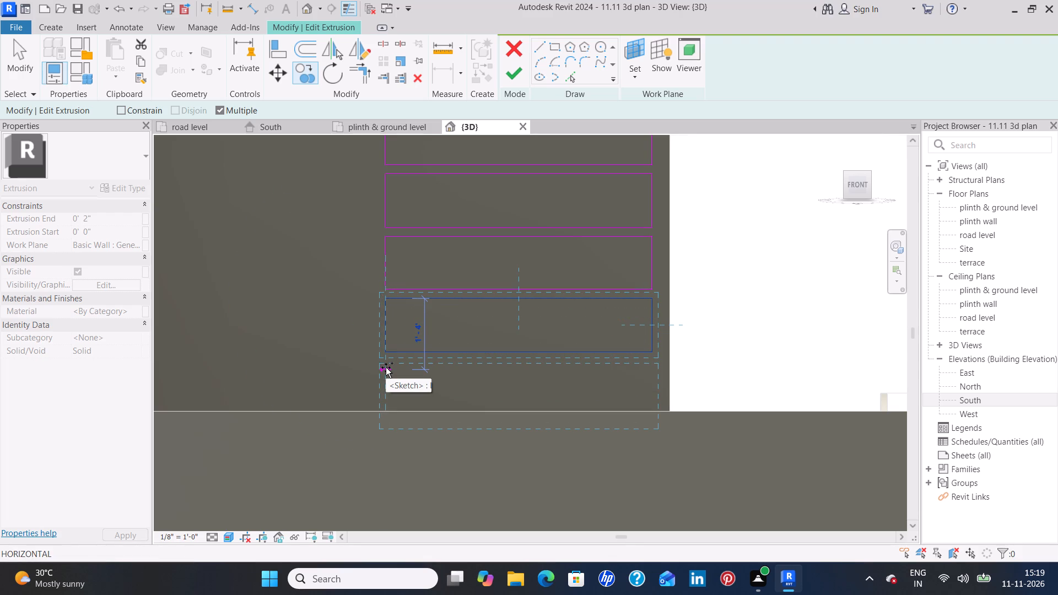
click(386, 367)
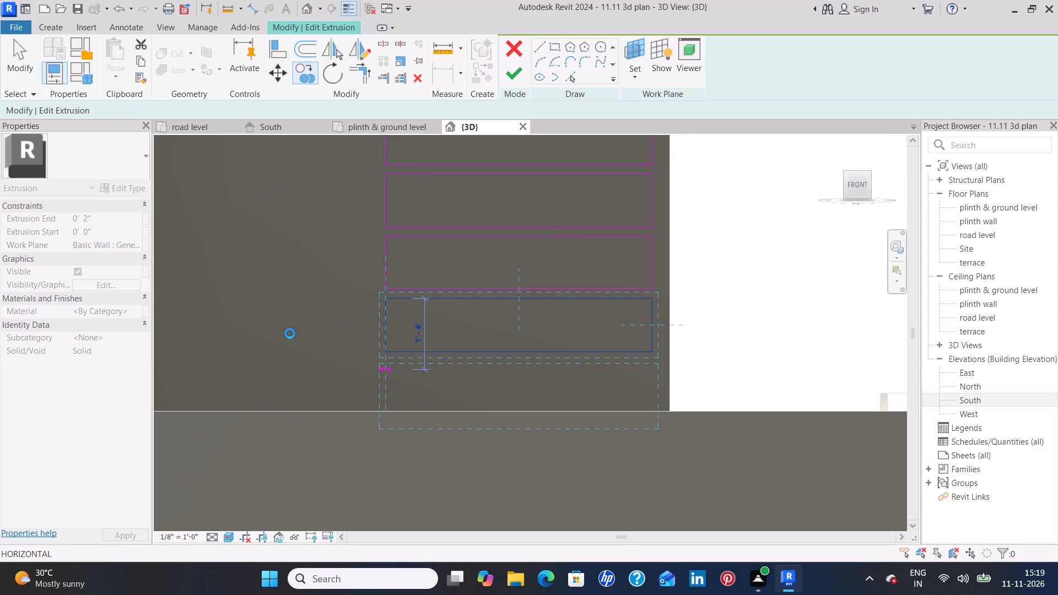
key(Escape)
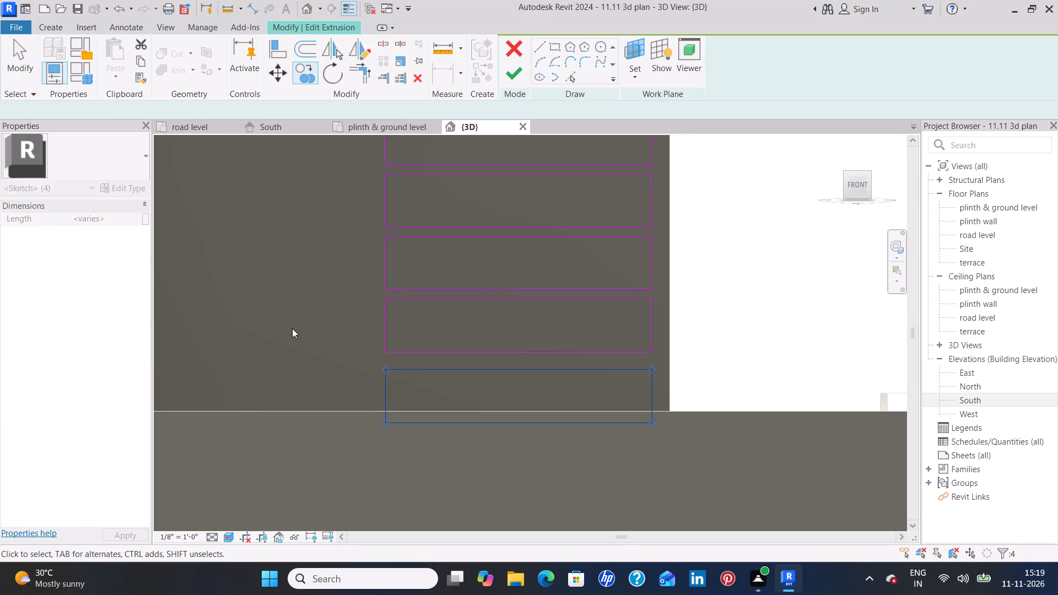
key(Escape)
Set the gap between the fourth and fifth rectangles to 2" by moving the fifth rectangle's upper edge.
click(424, 370)
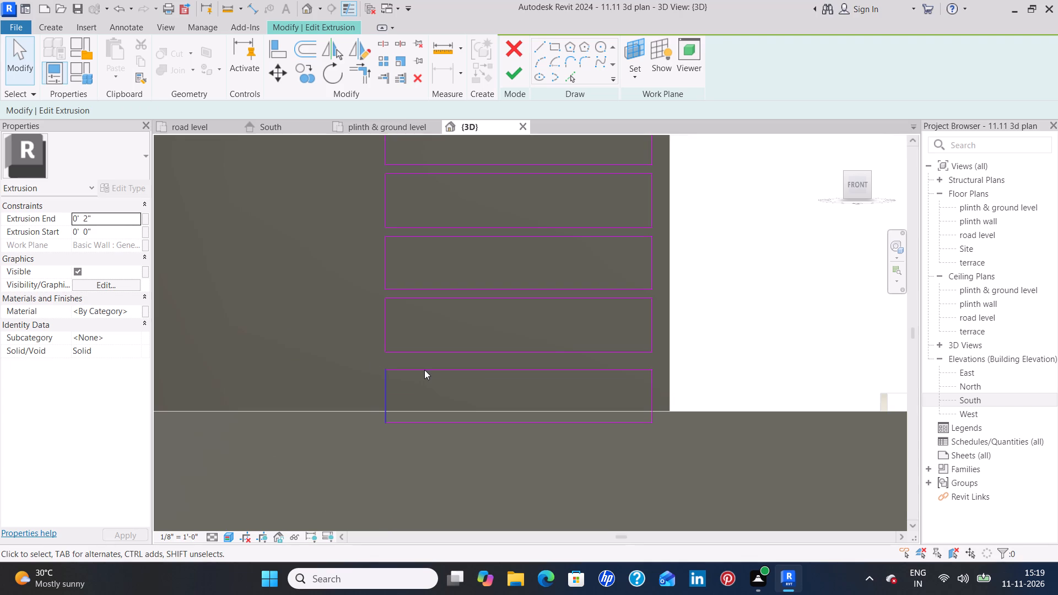
click(674, 363)
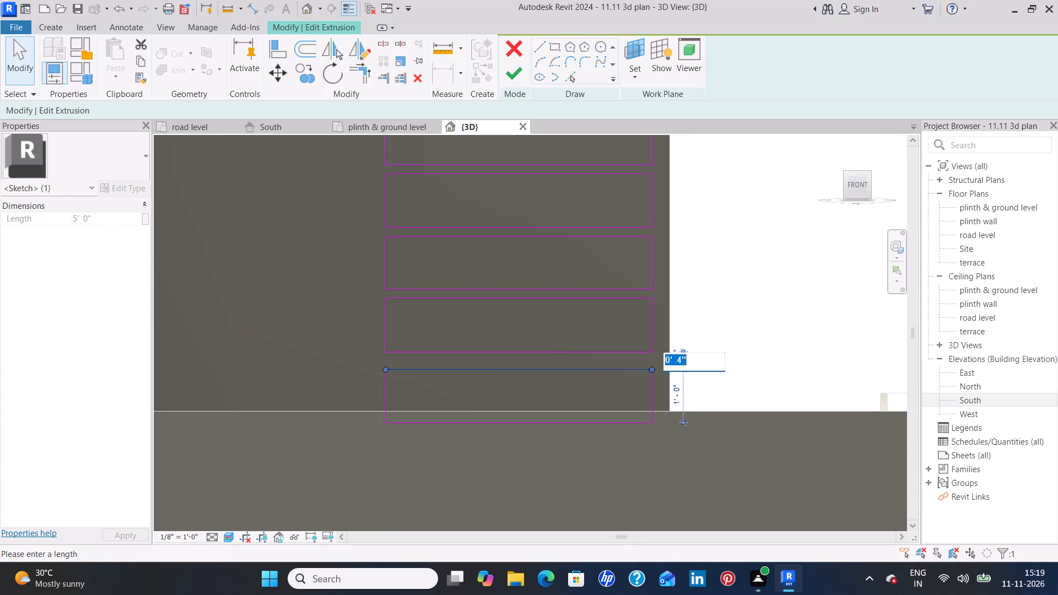
key(BackSpace)
text(2")
key(Return)
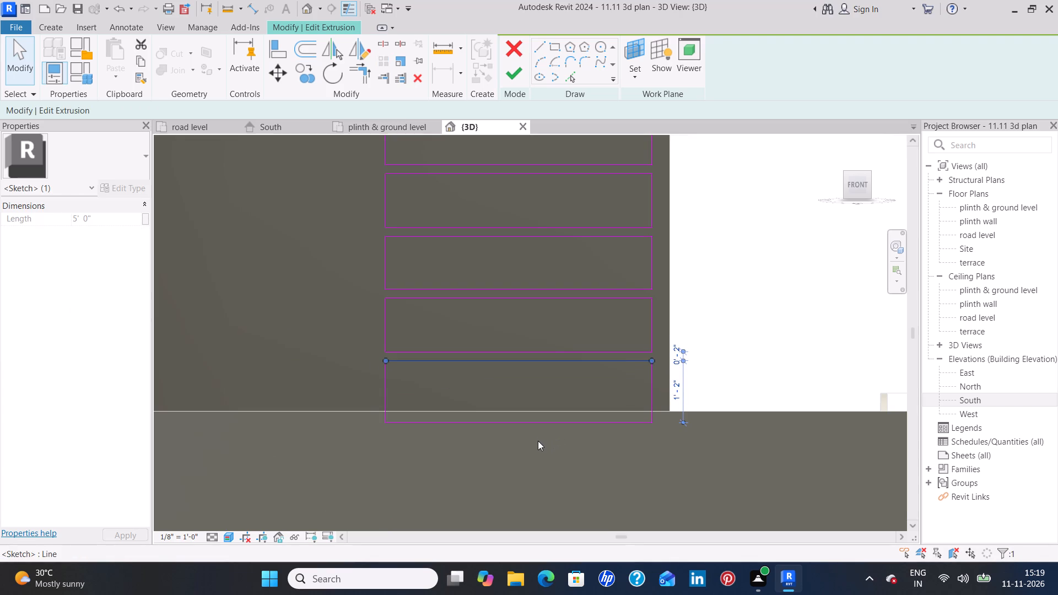
Set the fifth rectangle's height to 1'-0" by moving its lower edge.
click(539, 425)
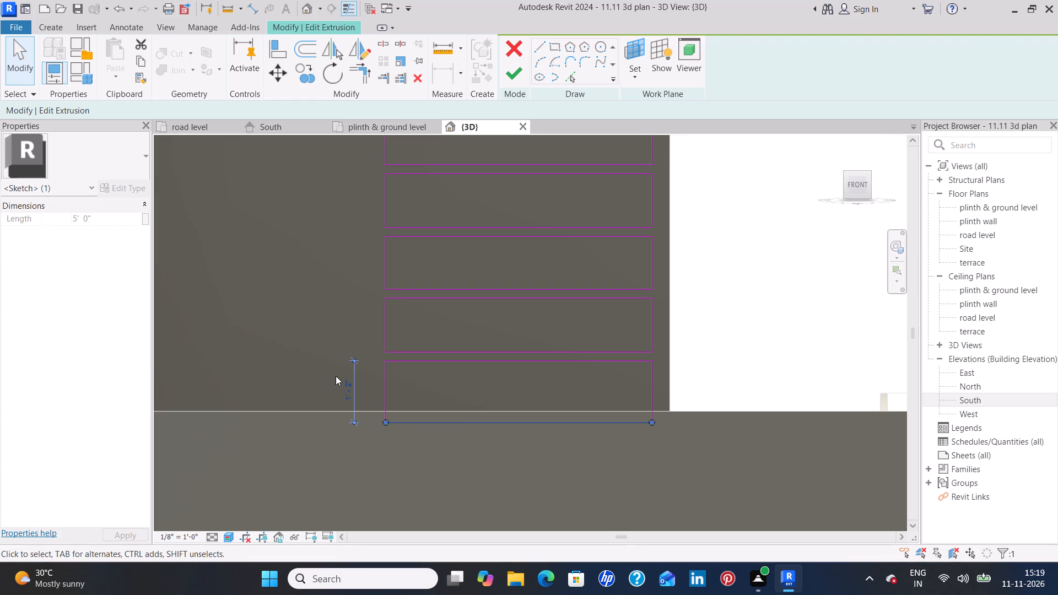
click(348, 391)
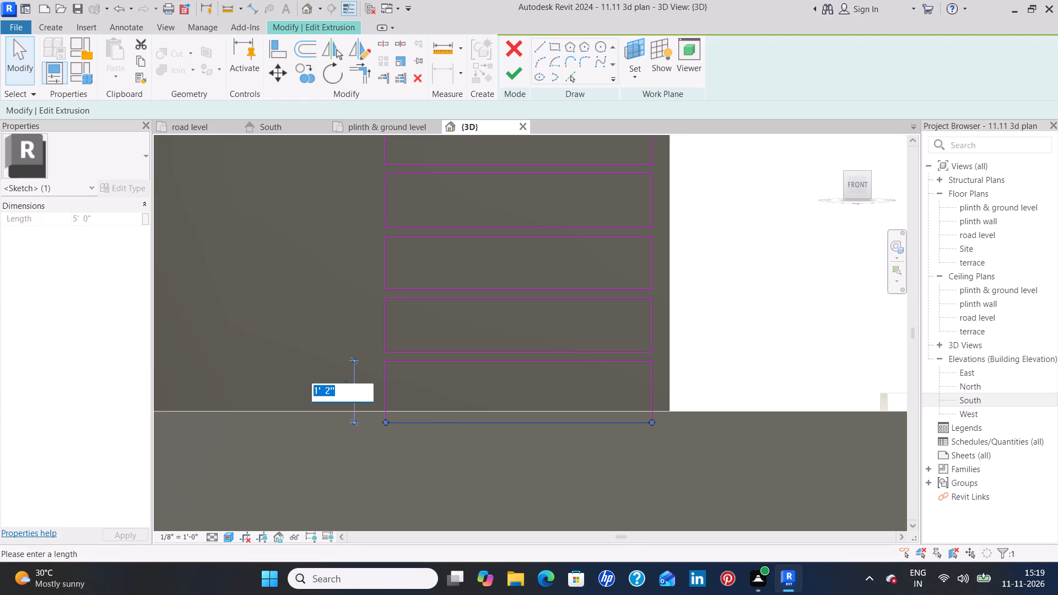
key(BackSpace)
text(1')
key(Return)
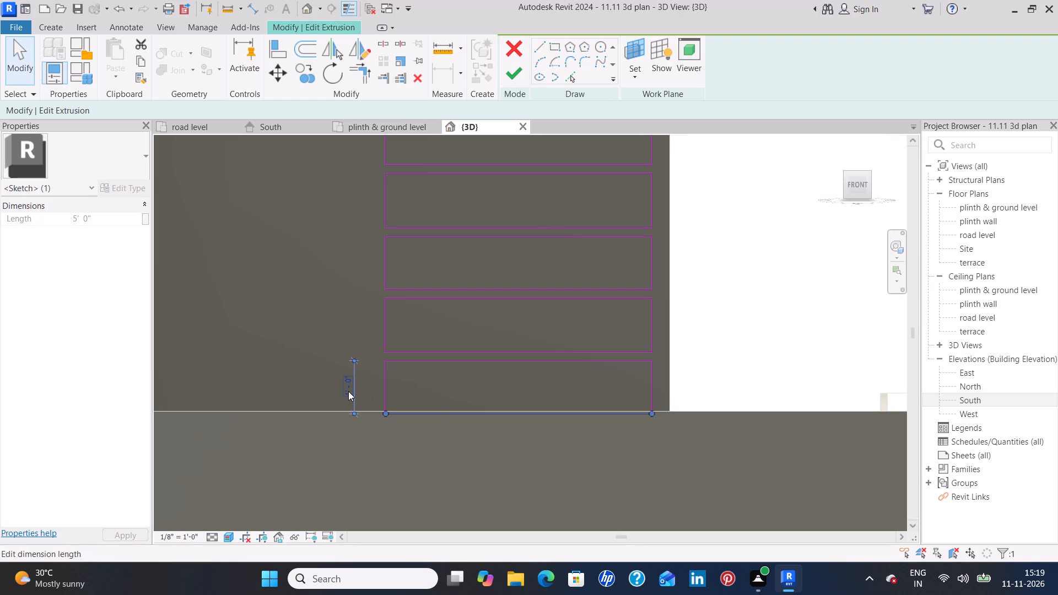
click(314, 344)
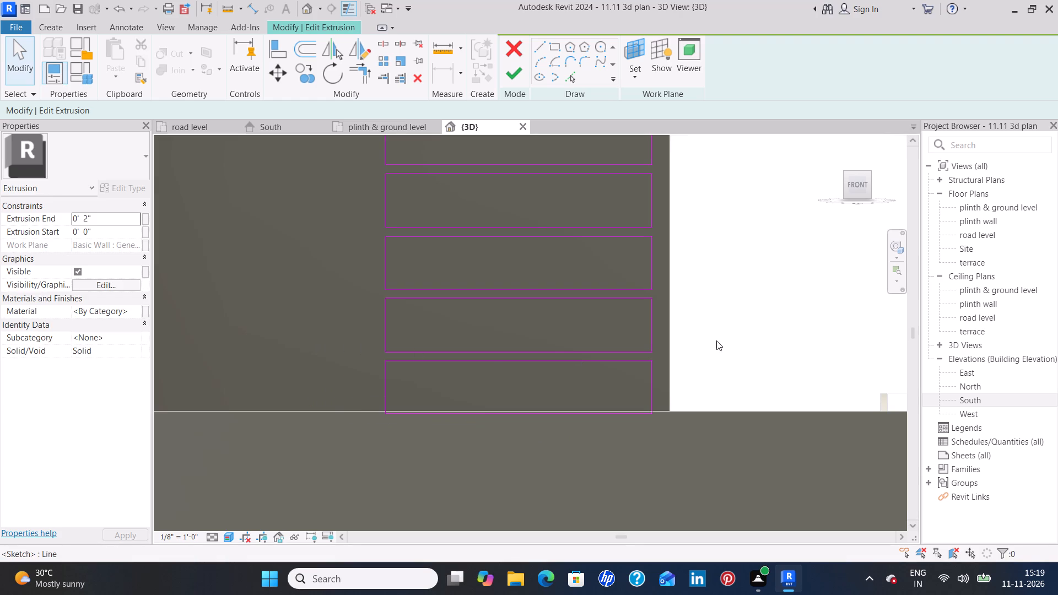
Copy the fifth rectangle straight down by about 1'-5" to add a sixth rectangle at the bottom of the stack.
scroll(752, 332, down, 3)
middle_drag(755, 327, 757, 295)
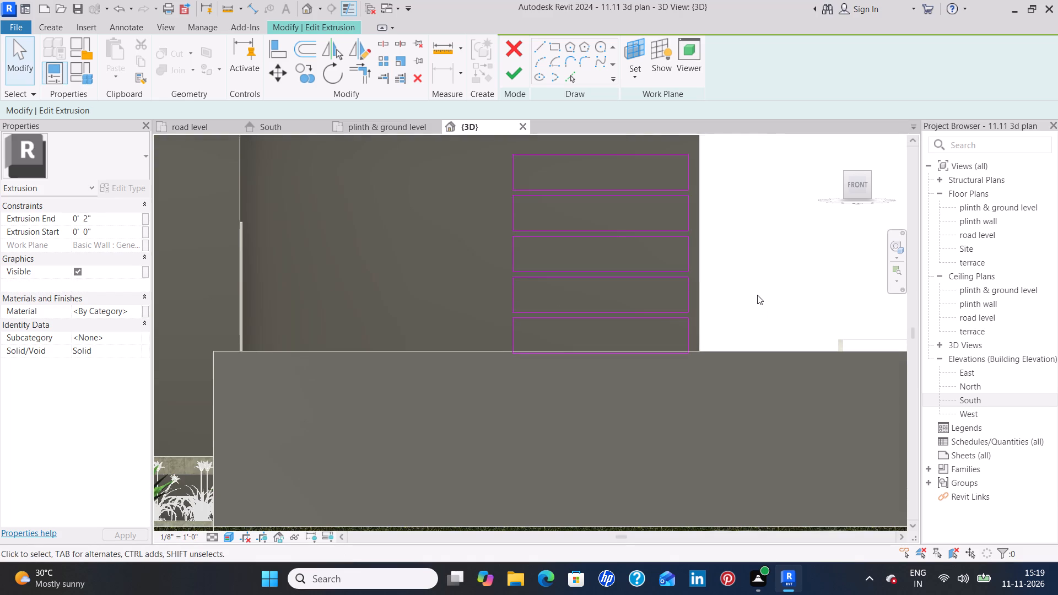
shift+middle_drag(757, 295, 761, 310)
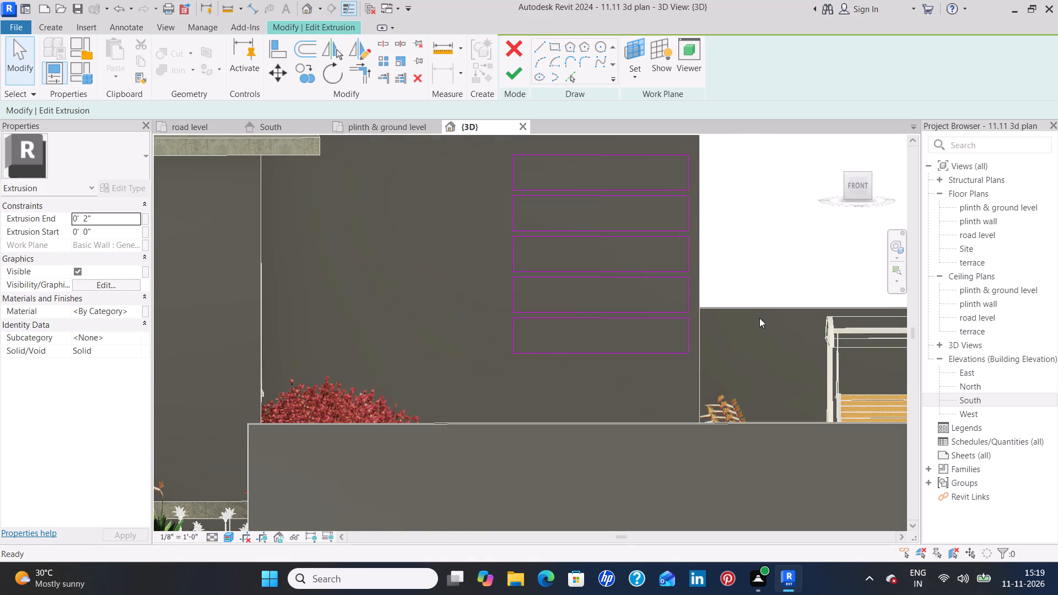
middle_drag(745, 358, 737, 311)
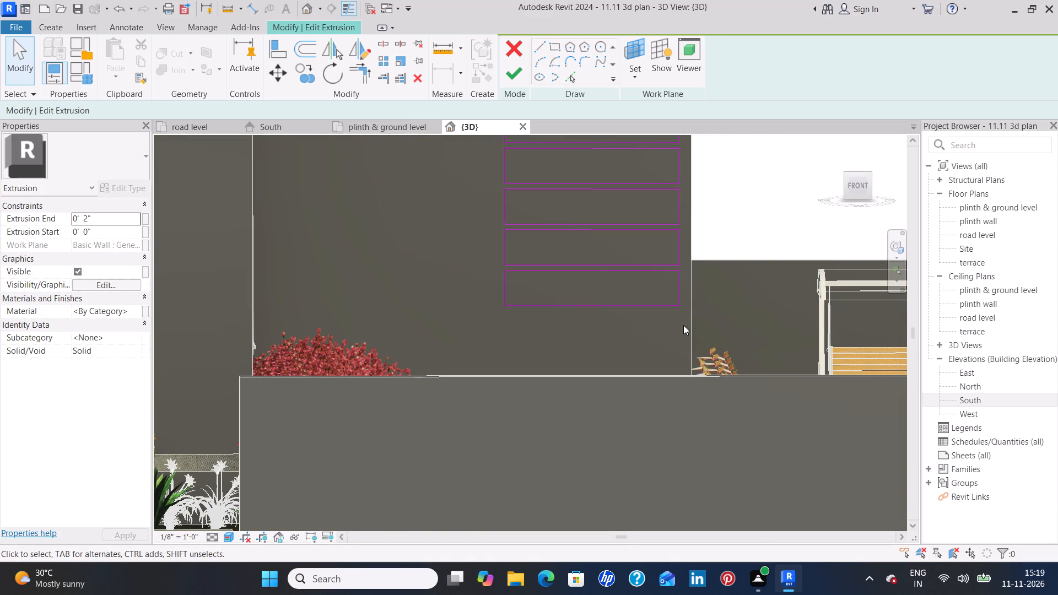
scroll(687, 312, up, 3)
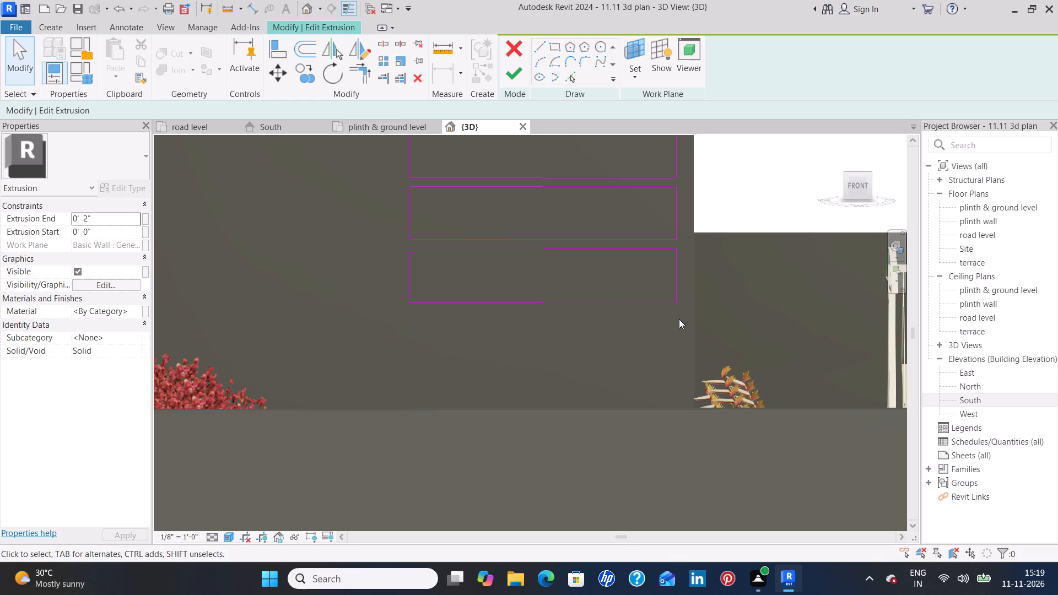
drag(685, 318, 645, 241)
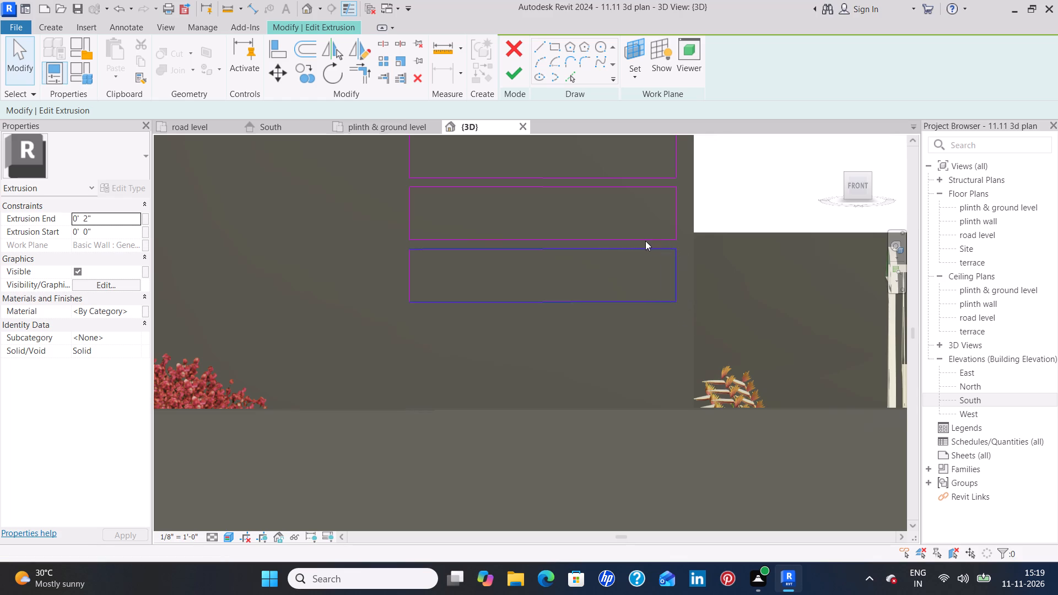
drag(645, 241, 384, 248)
drag(384, 248, 365, 248)
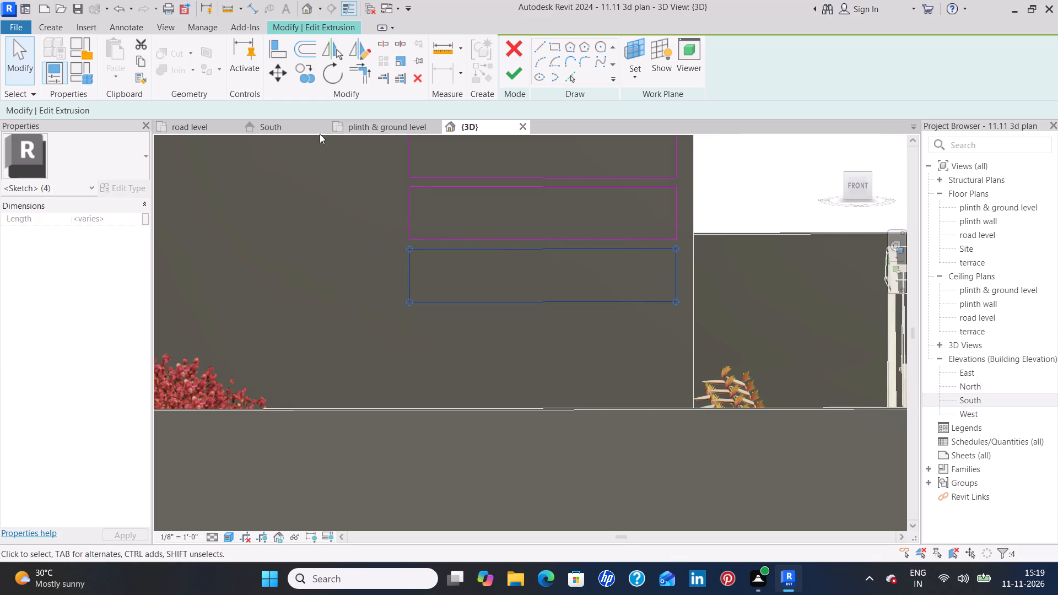
click(307, 74)
scroll(407, 337, up, 3)
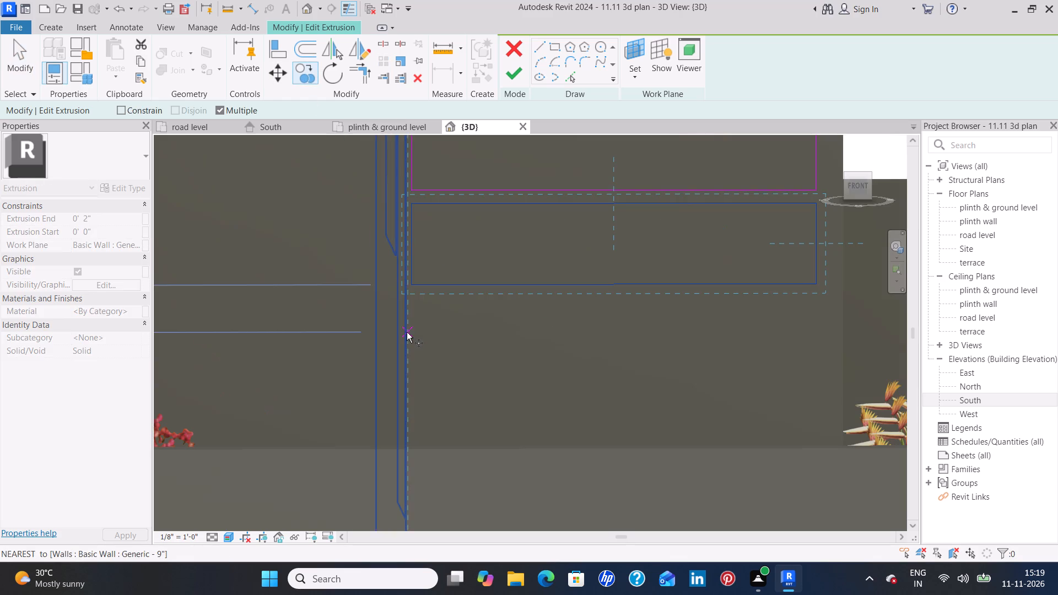
click(414, 207)
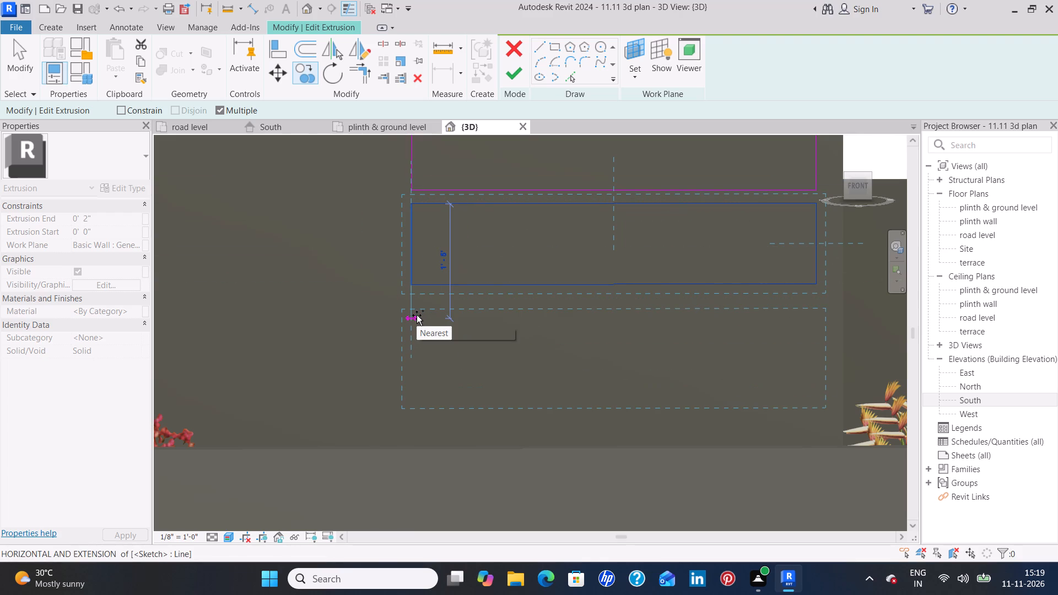
click(417, 315)
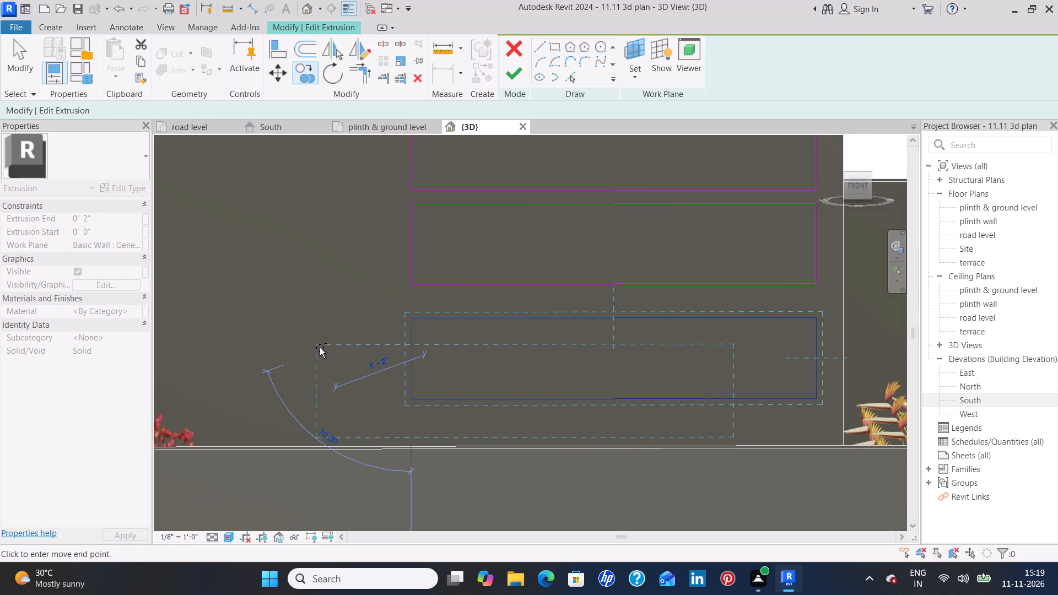
key(Escape)
key(Escape)
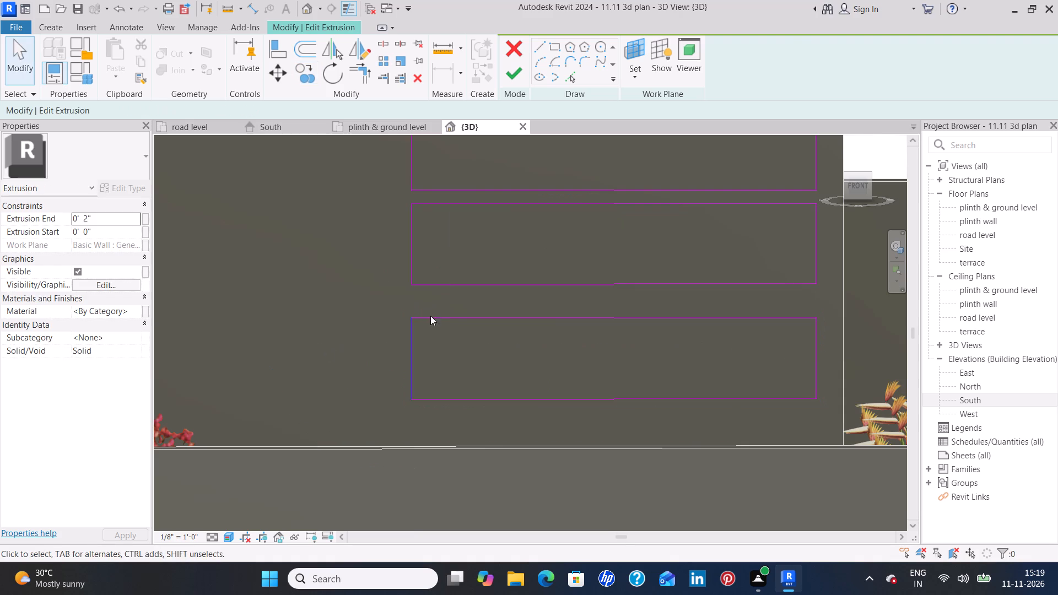
Set the gap between the fifth and sixth rectangles to 2" by moving the sixth rectangle's upper edge.
click(449, 313)
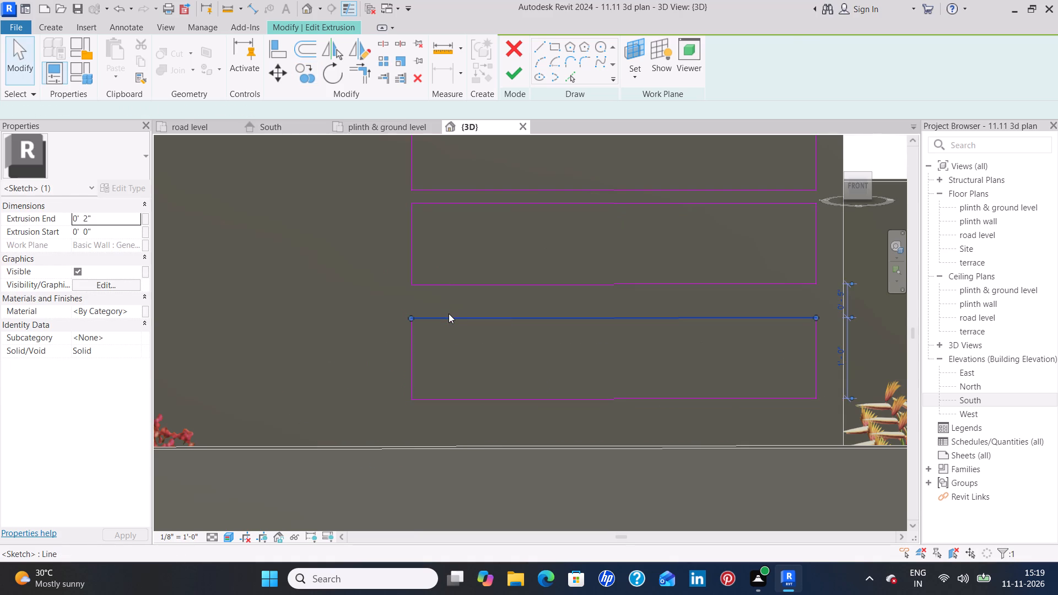
click(841, 308)
key(BackSpace)
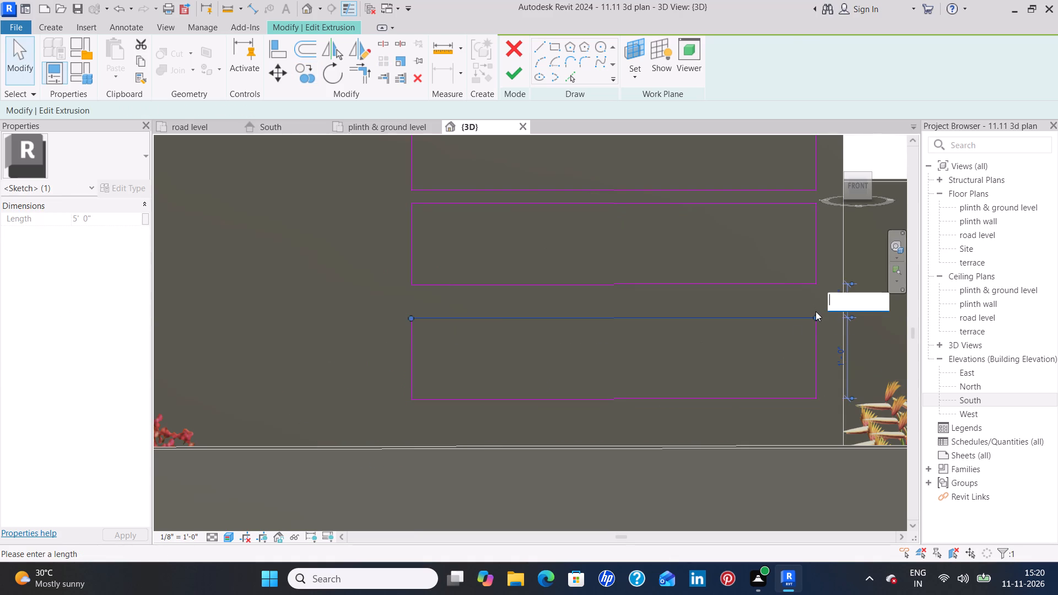
text(2")
key(Return)
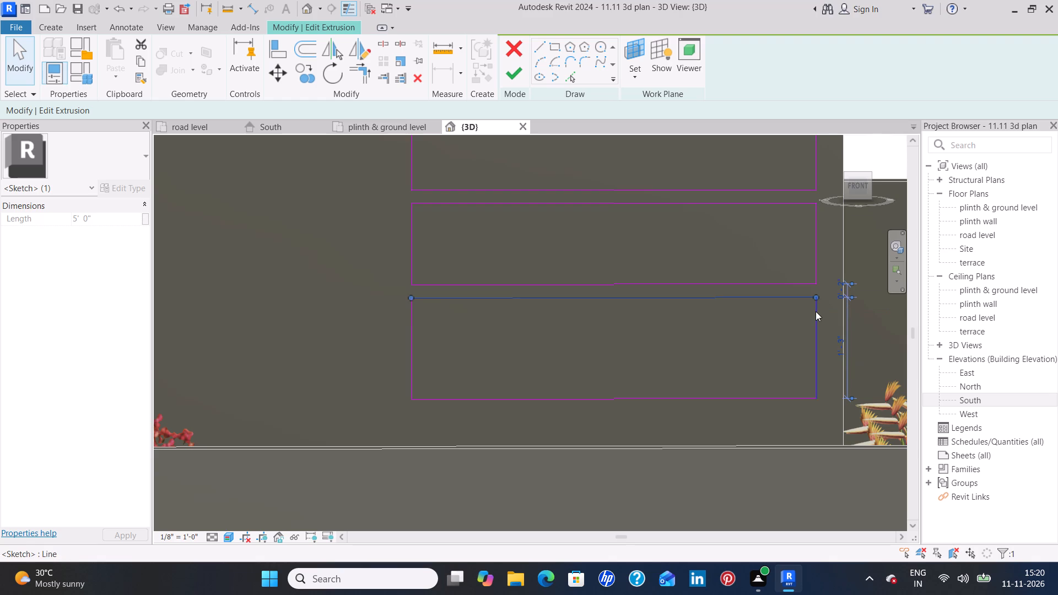
Set the sixth rectangle's height to 1'-0" by moving its lower edge.
click(641, 393)
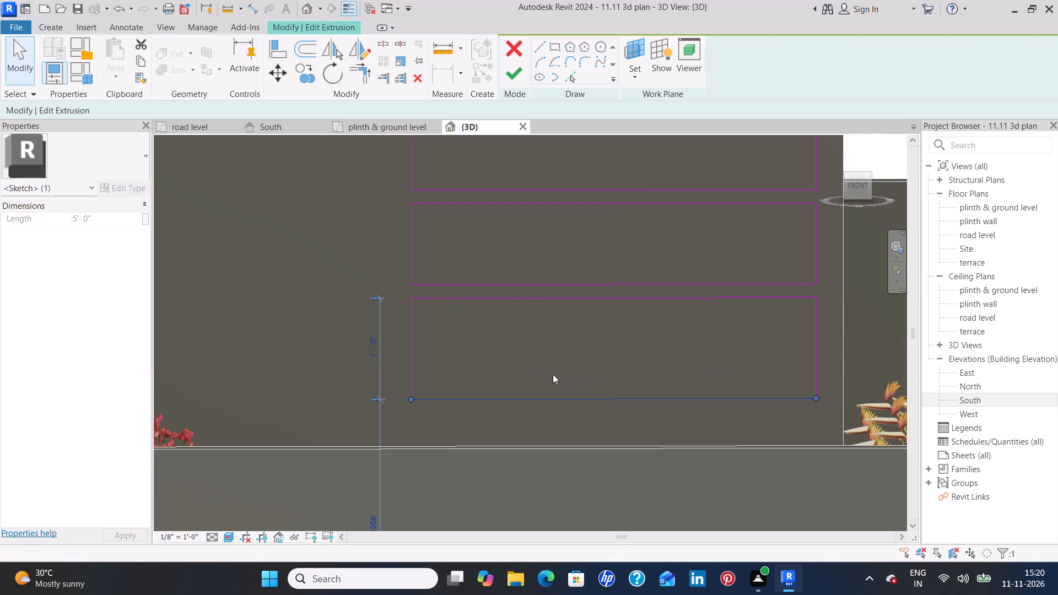
click(370, 351)
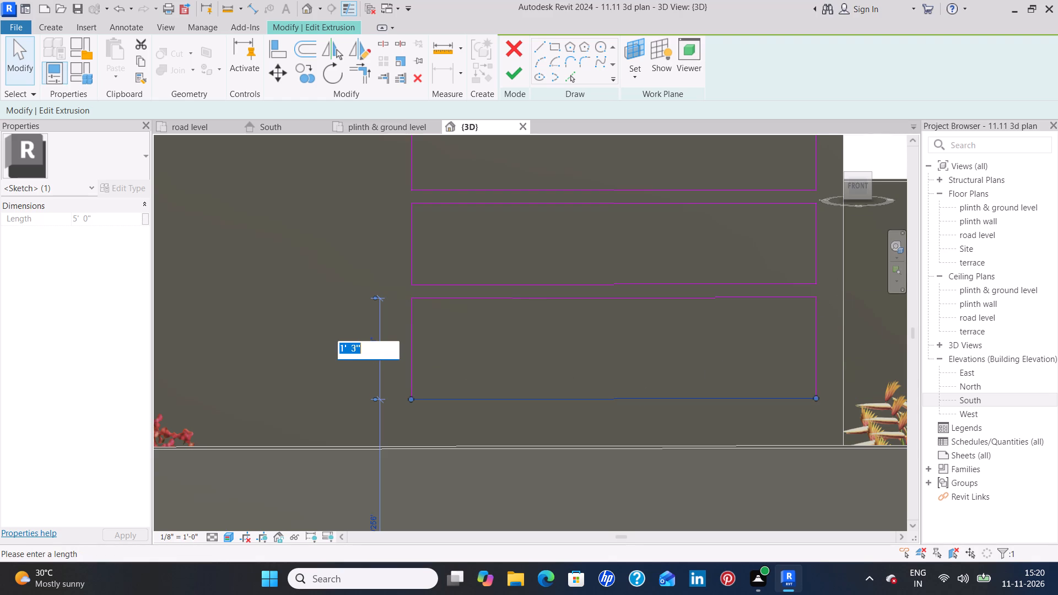
key(BackSpace)
text(1')
key(Return)
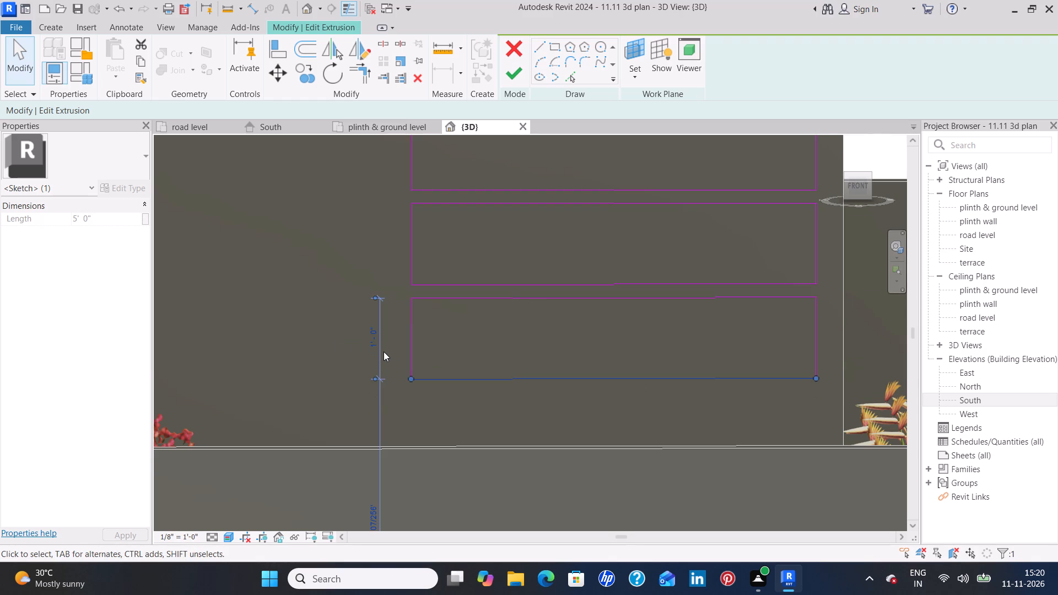
click(221, 322)
Finish the cladding extrusion's sketch with the six stacked rectangles on the recessed wall.
scroll(225, 322, down, 6)
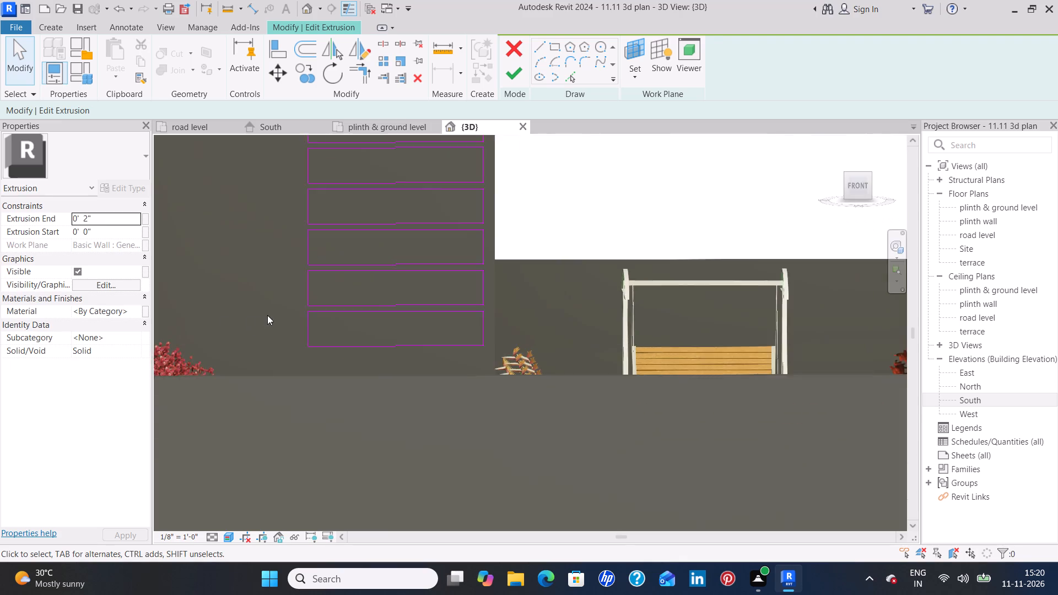
scroll(272, 315, down, 4)
middle_drag(500, 212, 517, 174)
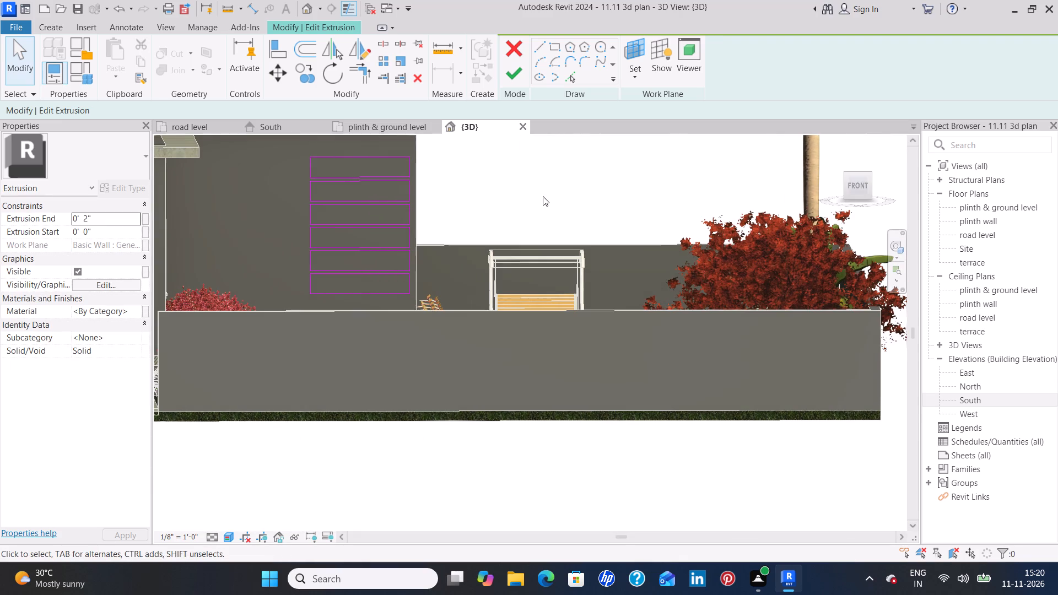
shift+middle_drag(547, 202, 552, 185)
shift+middle_drag(552, 185, 553, 185)
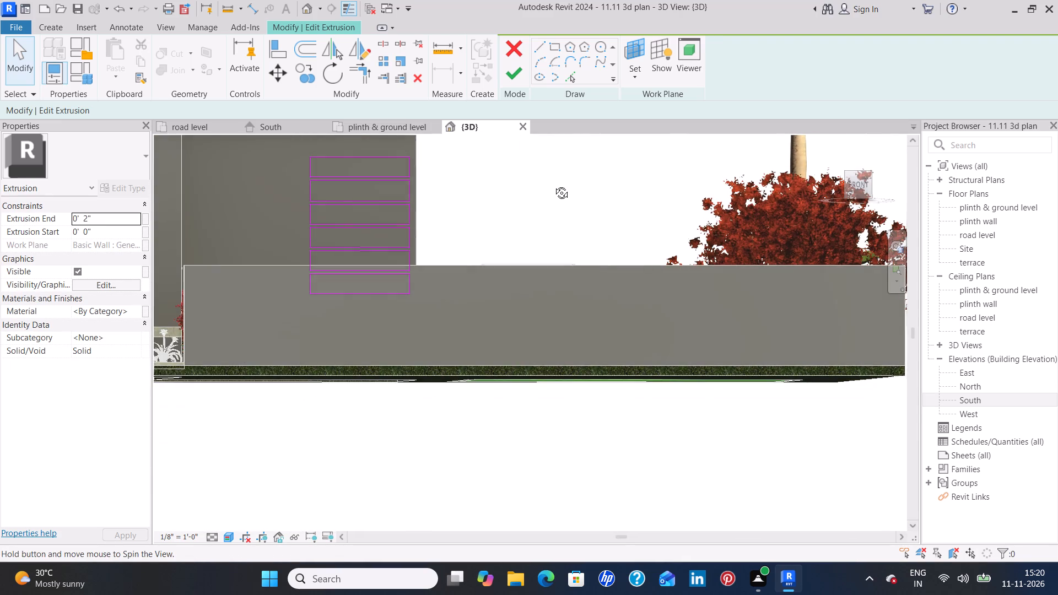
shift+middle_drag(553, 185, 554, 238)
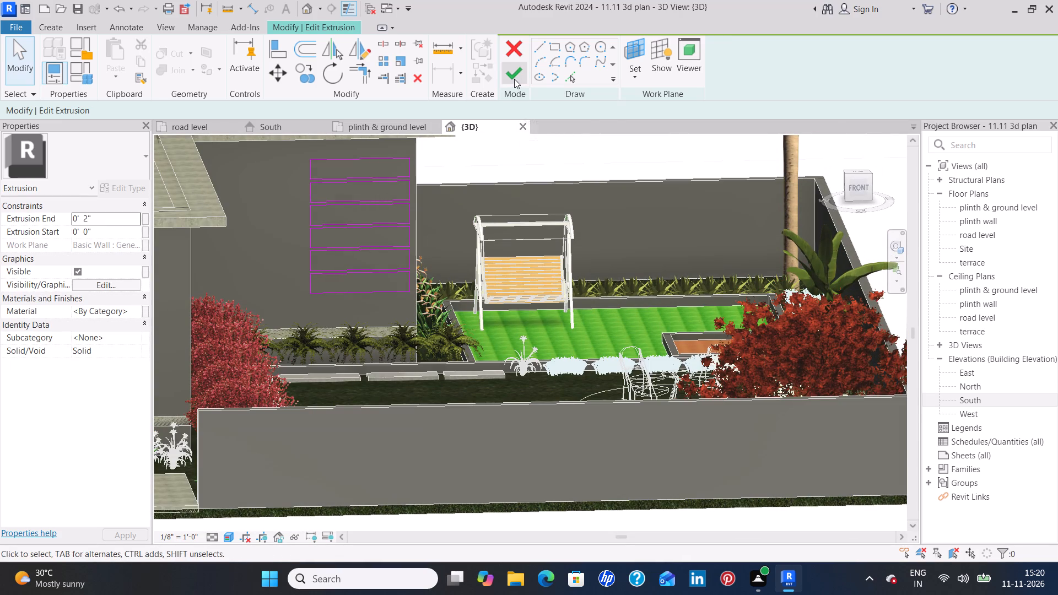
click(514, 78)
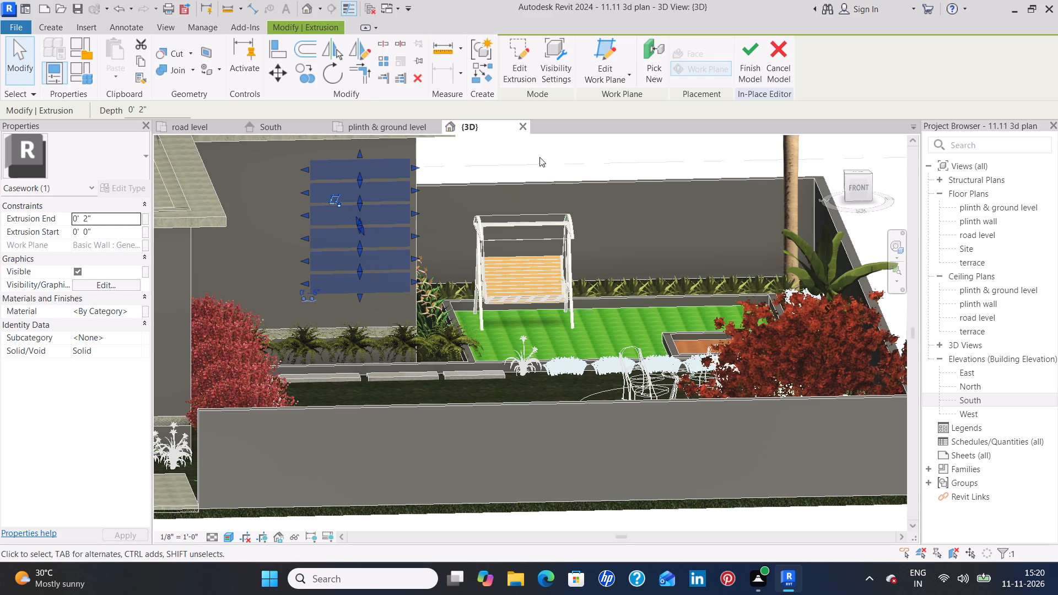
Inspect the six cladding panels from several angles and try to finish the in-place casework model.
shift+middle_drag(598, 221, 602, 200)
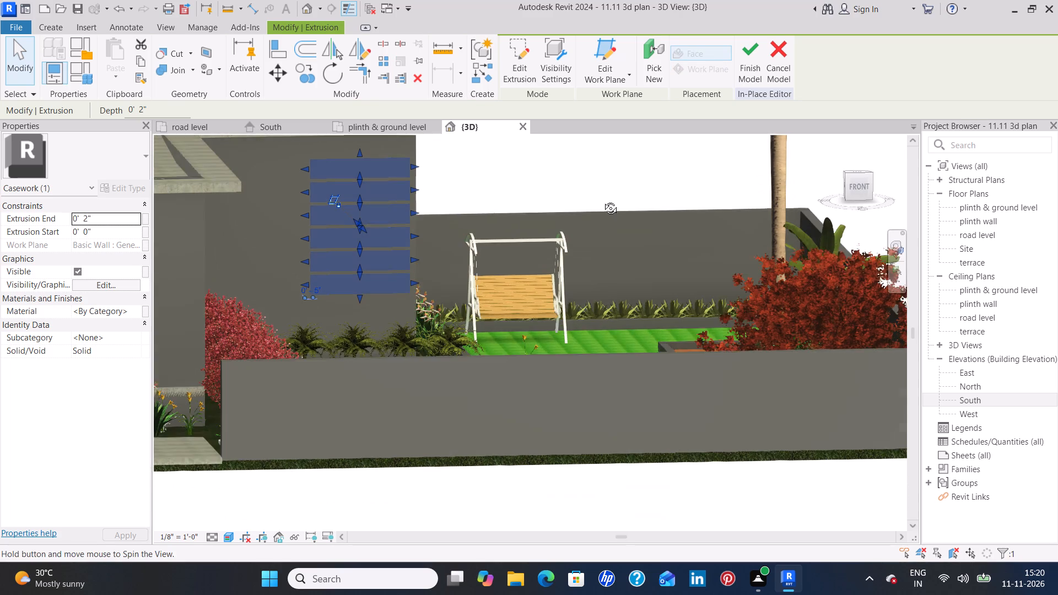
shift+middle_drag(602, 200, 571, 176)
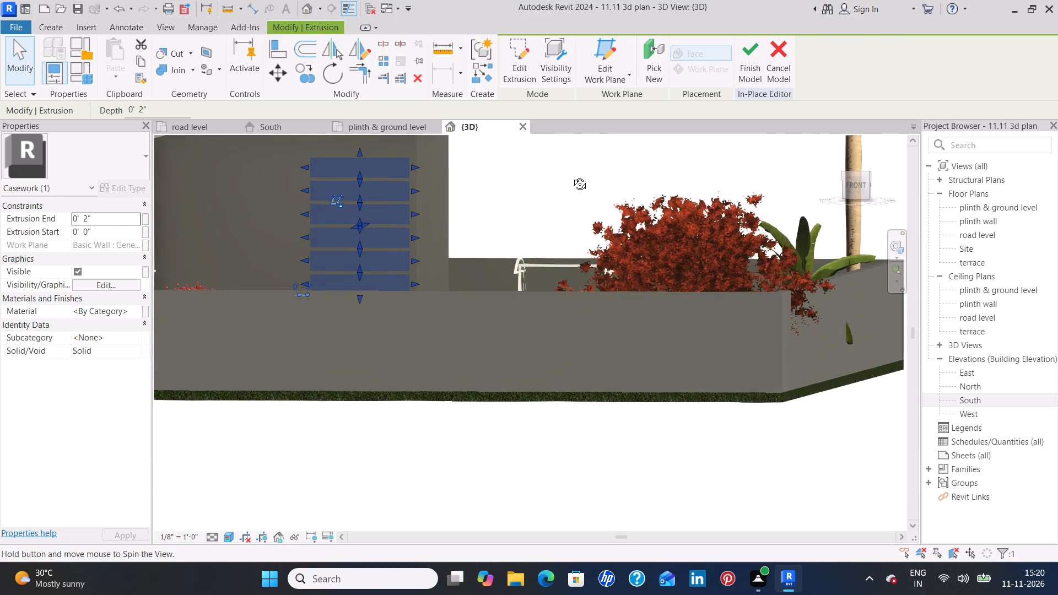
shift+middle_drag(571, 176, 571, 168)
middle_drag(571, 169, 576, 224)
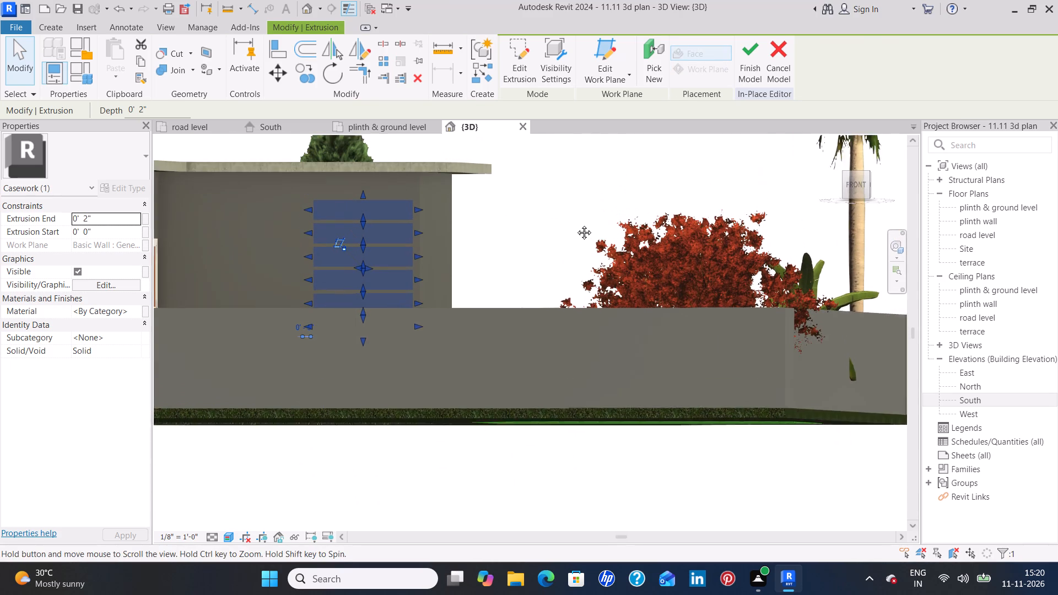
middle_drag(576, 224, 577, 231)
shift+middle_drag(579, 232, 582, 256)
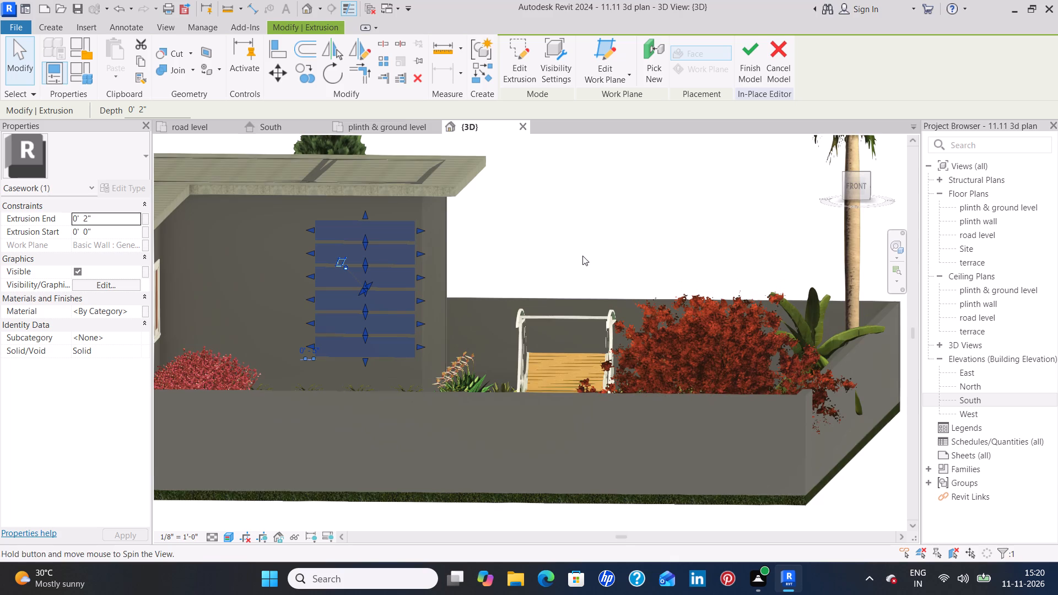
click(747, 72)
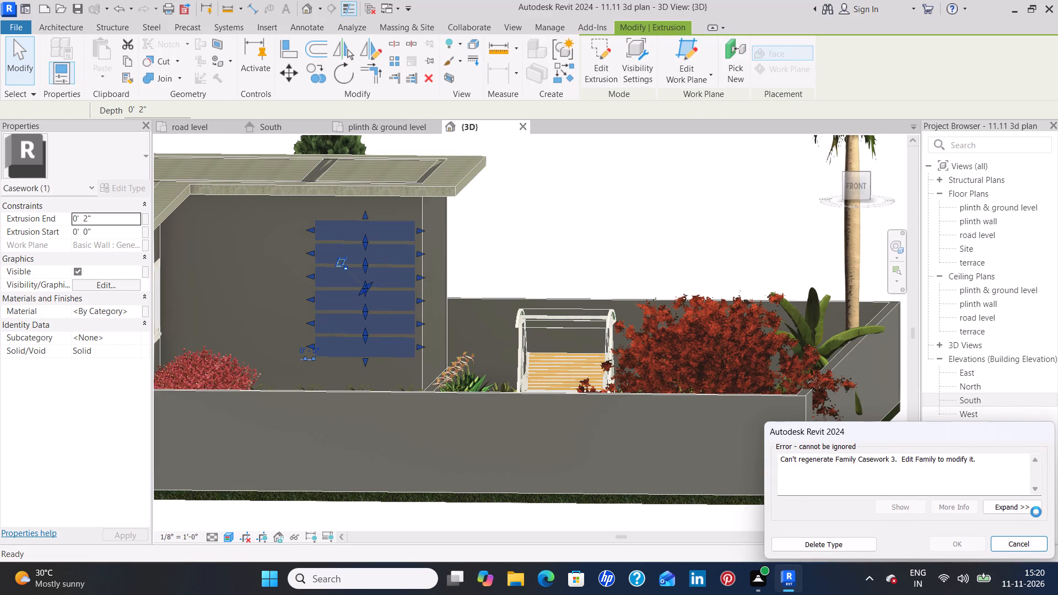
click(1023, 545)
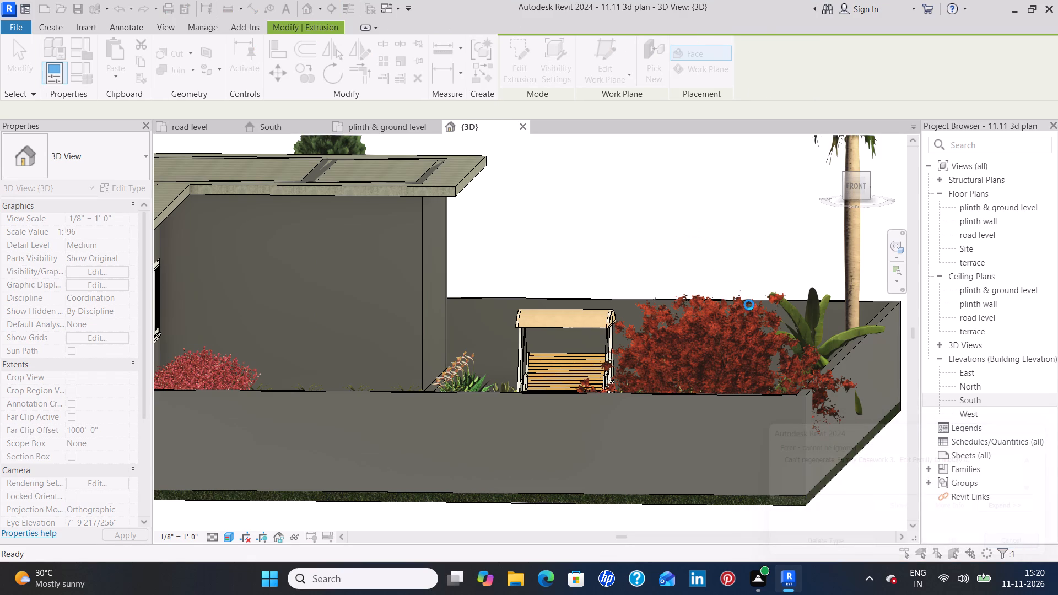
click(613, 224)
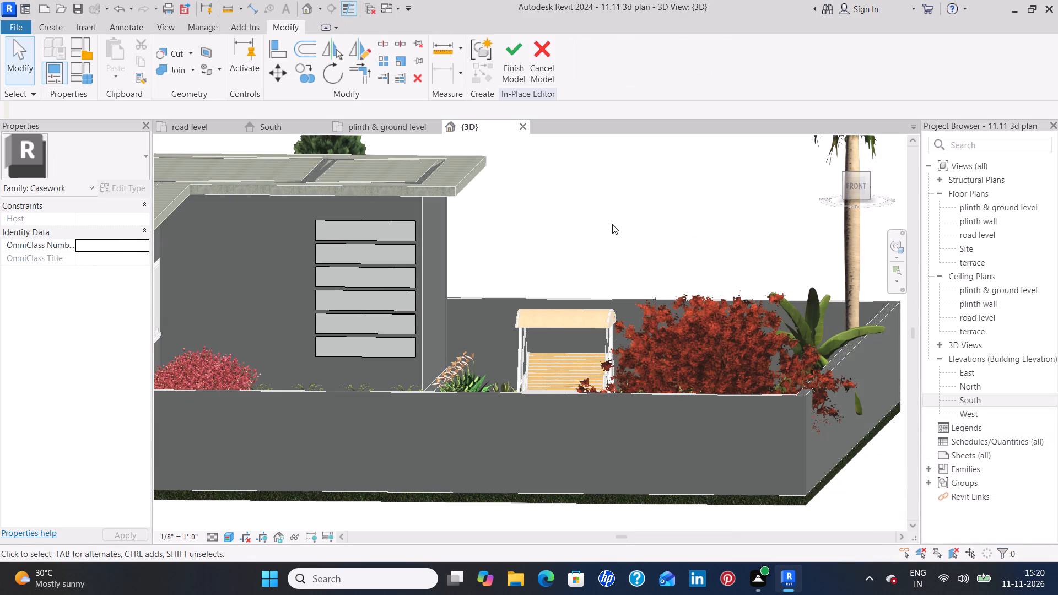
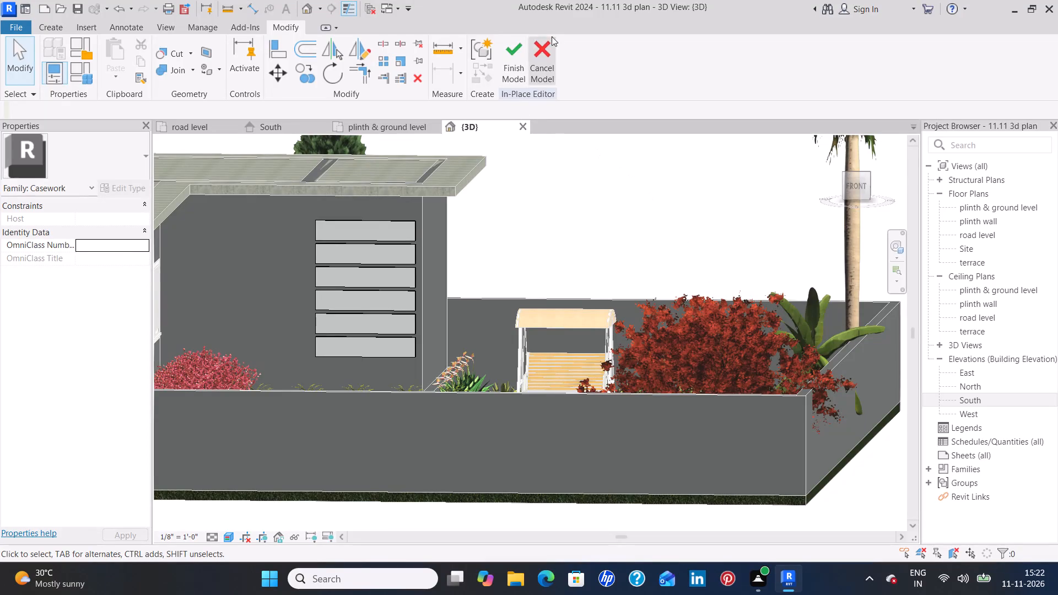
Try to finish the in-place cladding model on the recessed wall, and delete the casework type that cannot be regenerated.
click(511, 56)
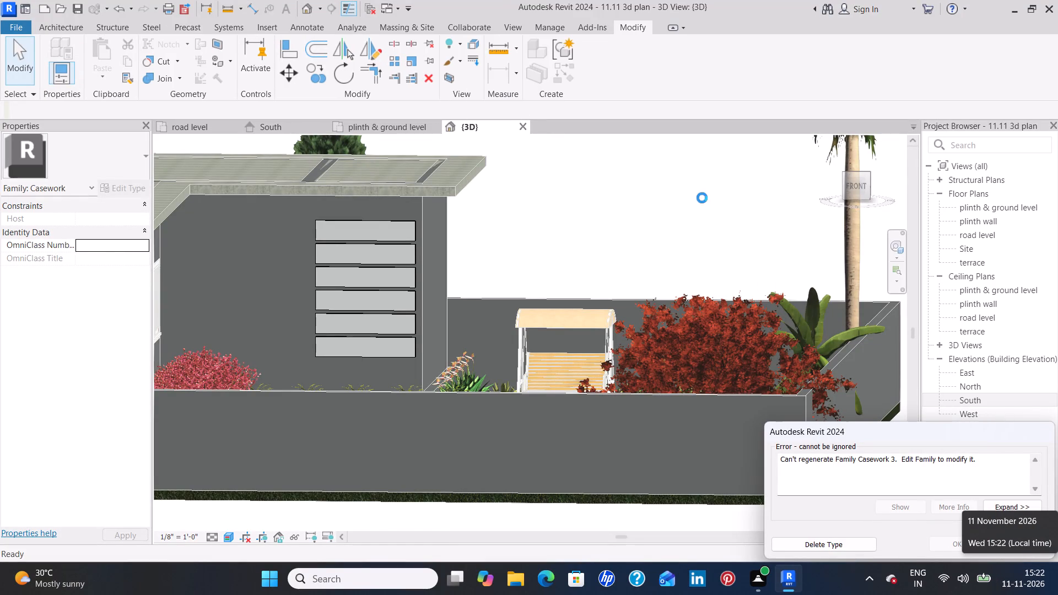
drag(697, 192, 698, 198)
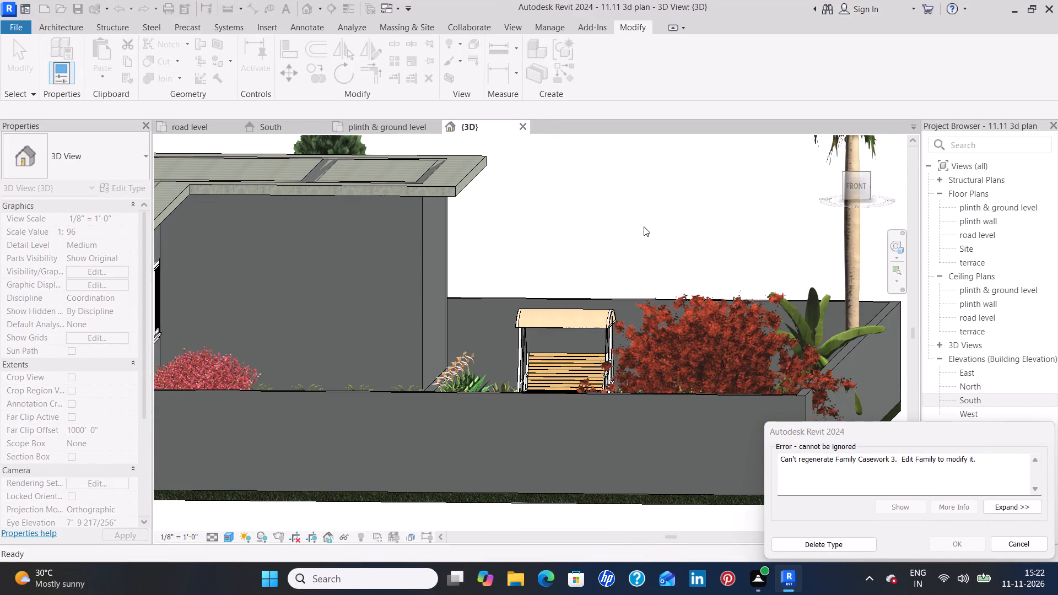
key(Escape)
key(Escape)
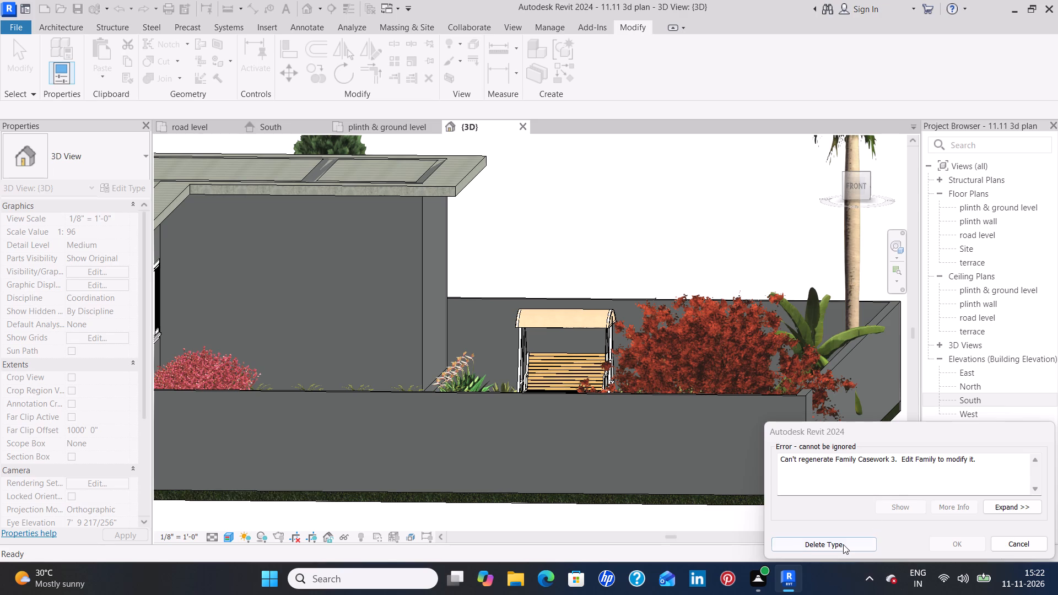
click(843, 544)
click(643, 211)
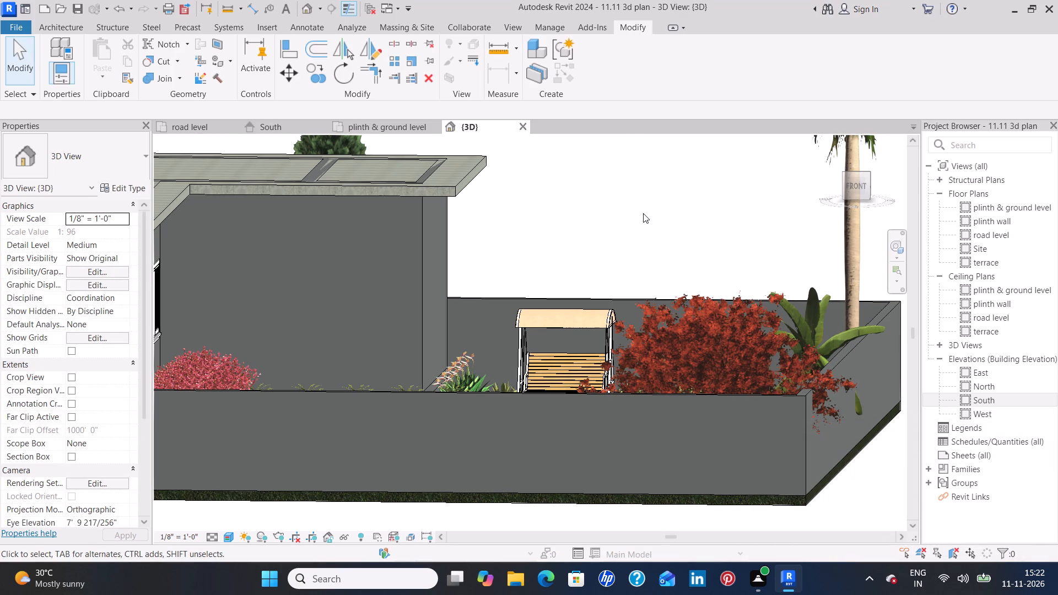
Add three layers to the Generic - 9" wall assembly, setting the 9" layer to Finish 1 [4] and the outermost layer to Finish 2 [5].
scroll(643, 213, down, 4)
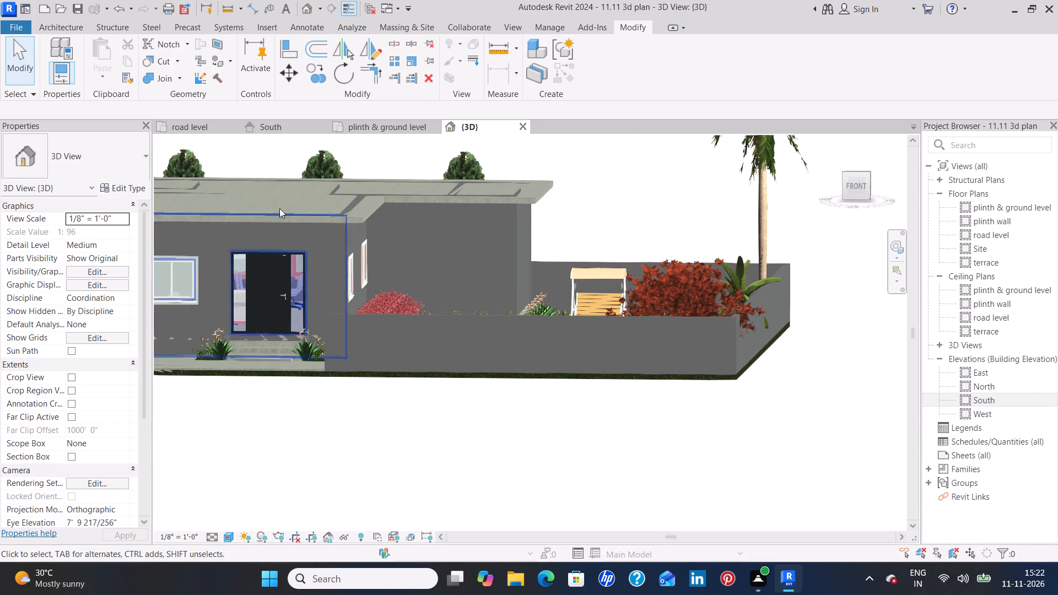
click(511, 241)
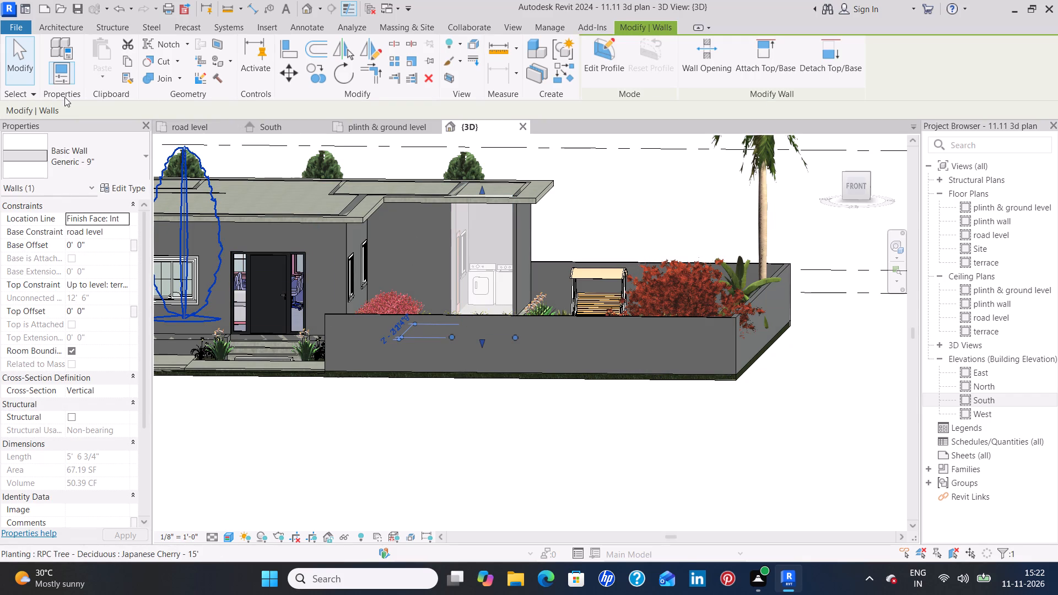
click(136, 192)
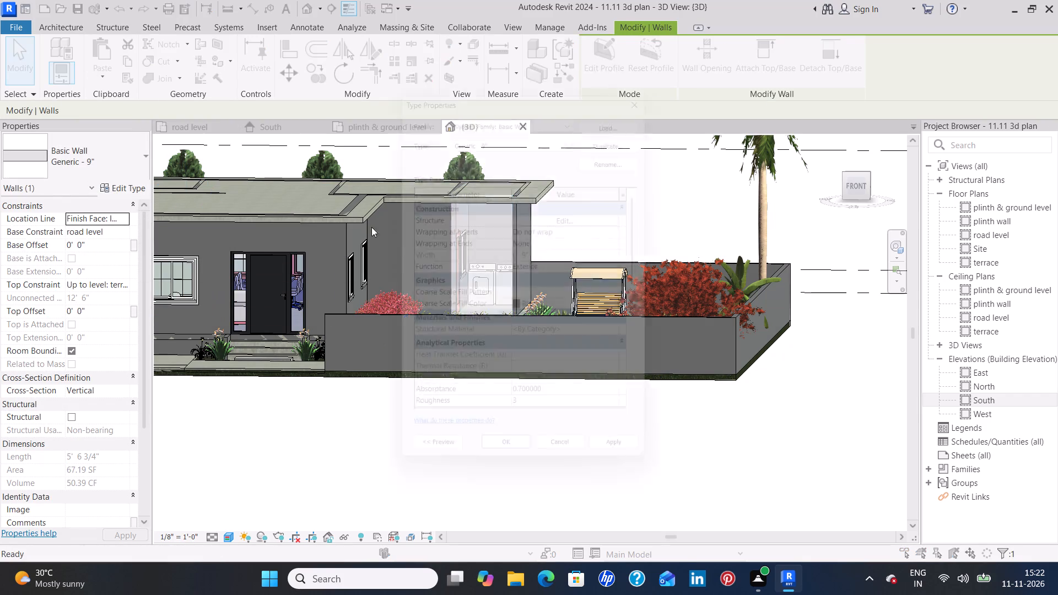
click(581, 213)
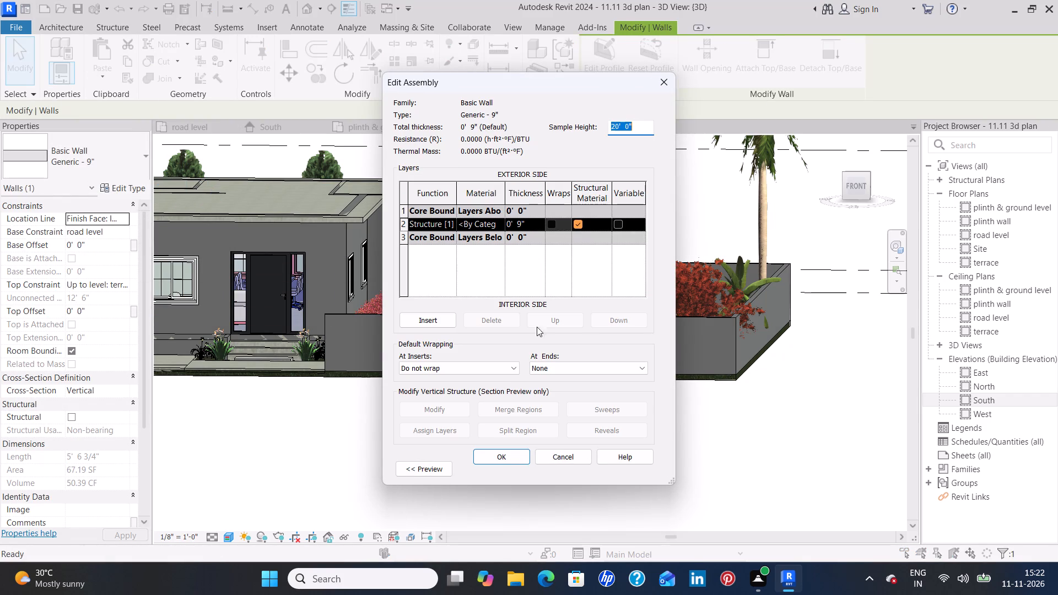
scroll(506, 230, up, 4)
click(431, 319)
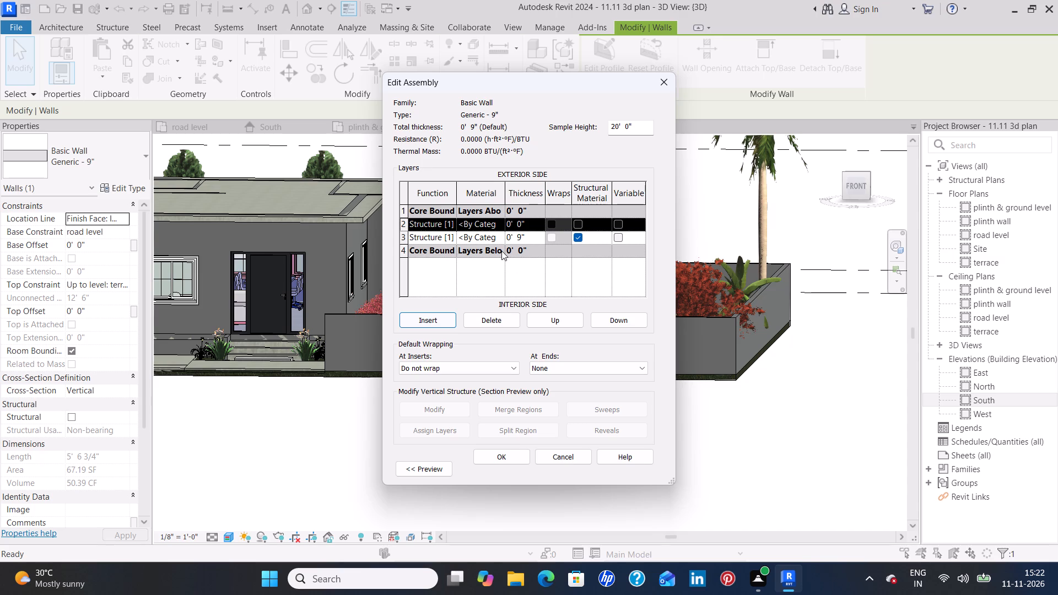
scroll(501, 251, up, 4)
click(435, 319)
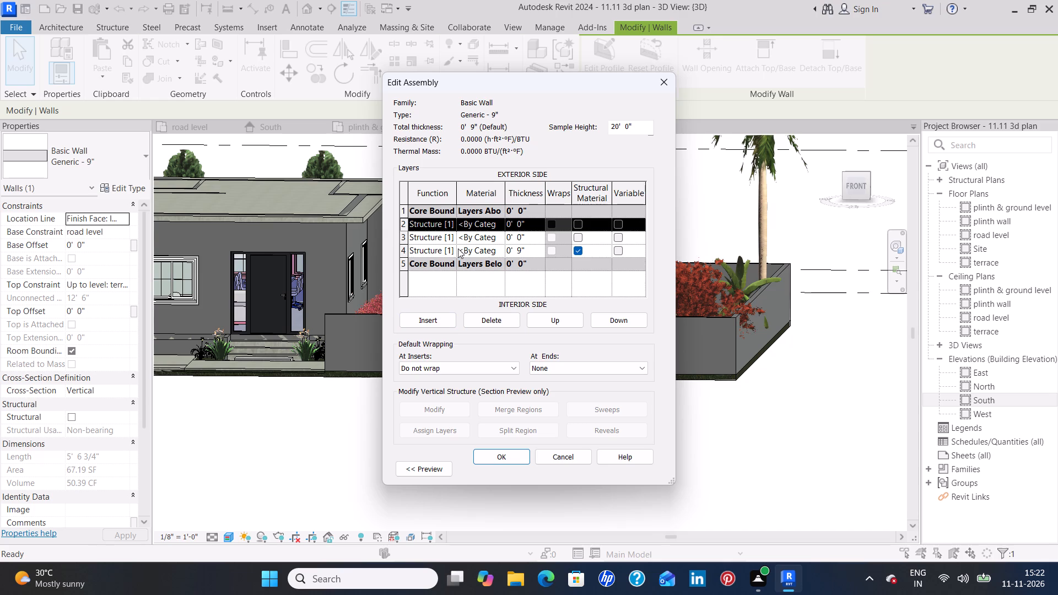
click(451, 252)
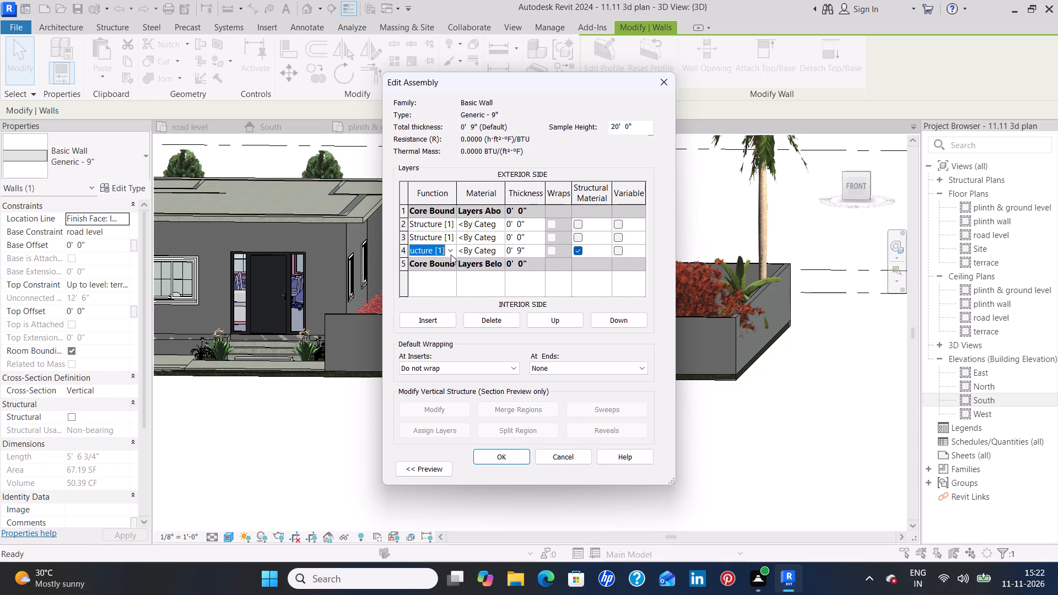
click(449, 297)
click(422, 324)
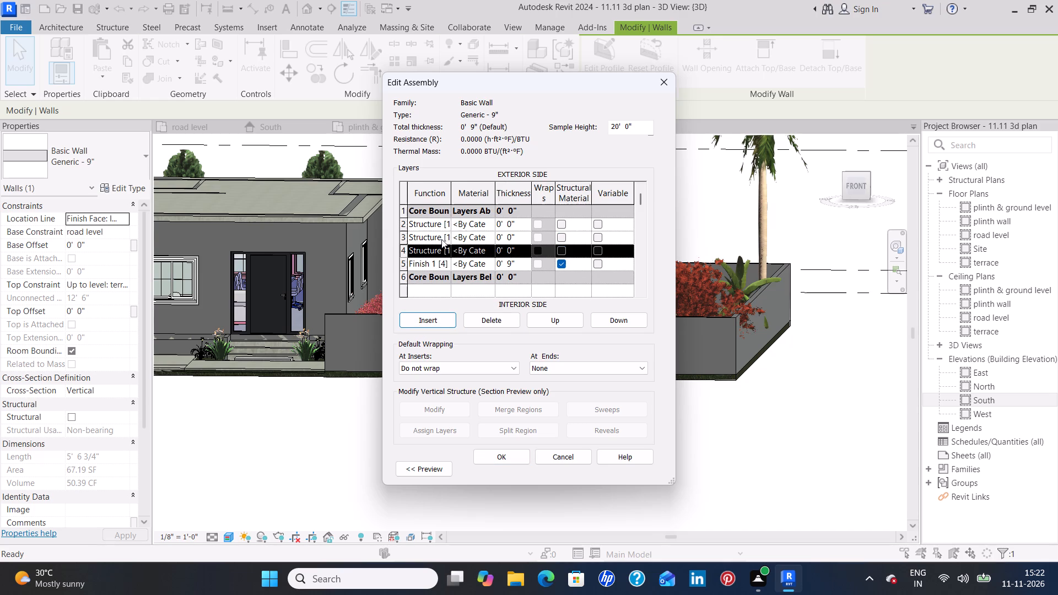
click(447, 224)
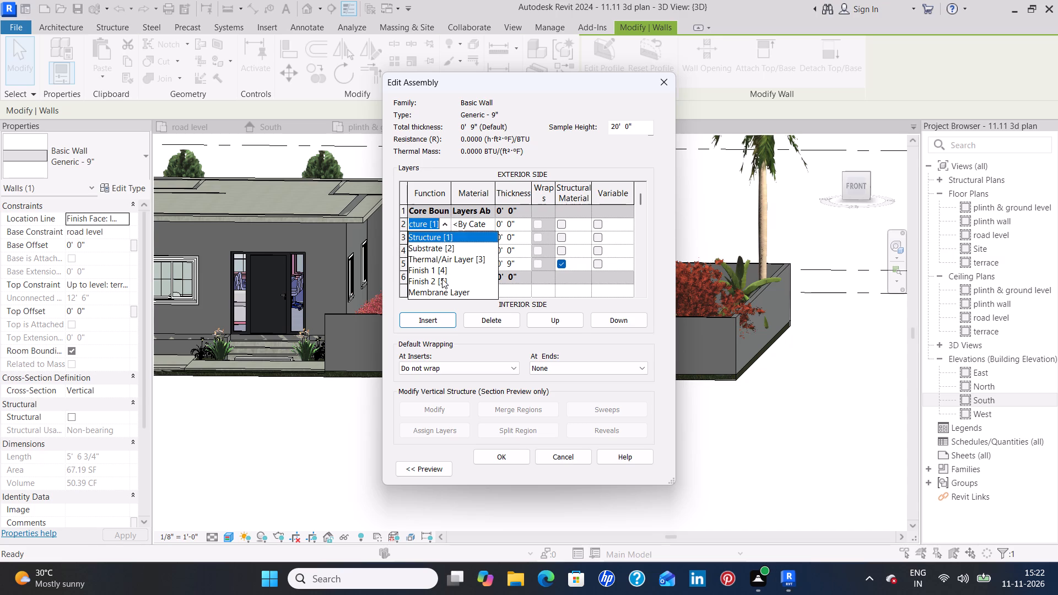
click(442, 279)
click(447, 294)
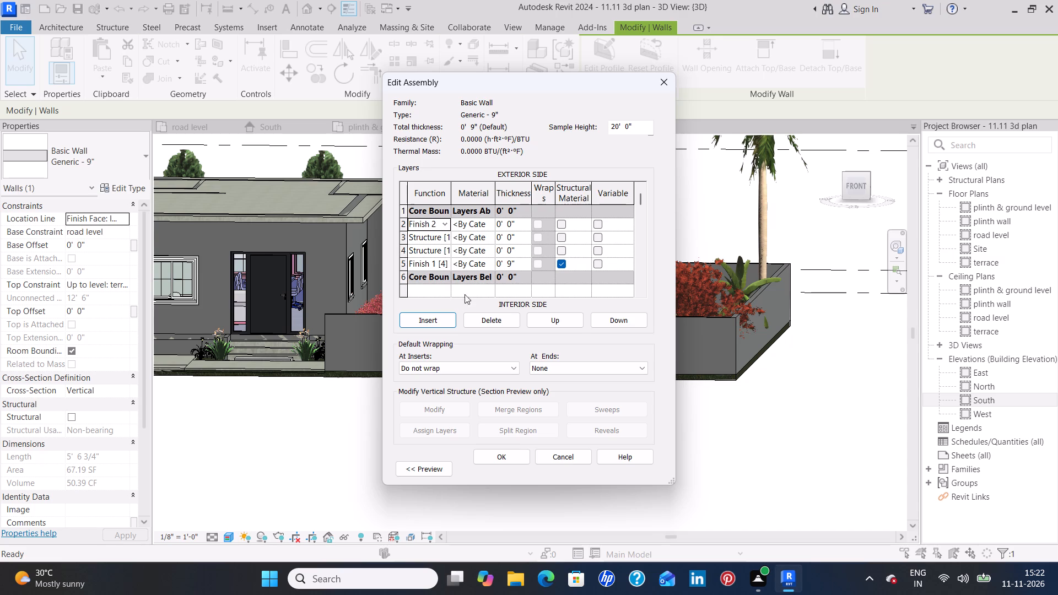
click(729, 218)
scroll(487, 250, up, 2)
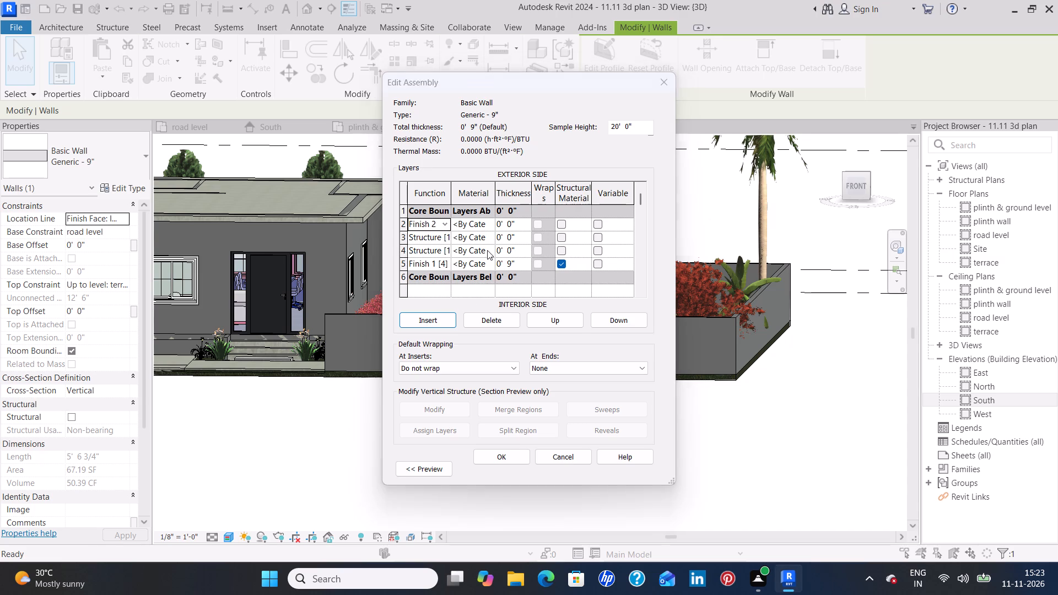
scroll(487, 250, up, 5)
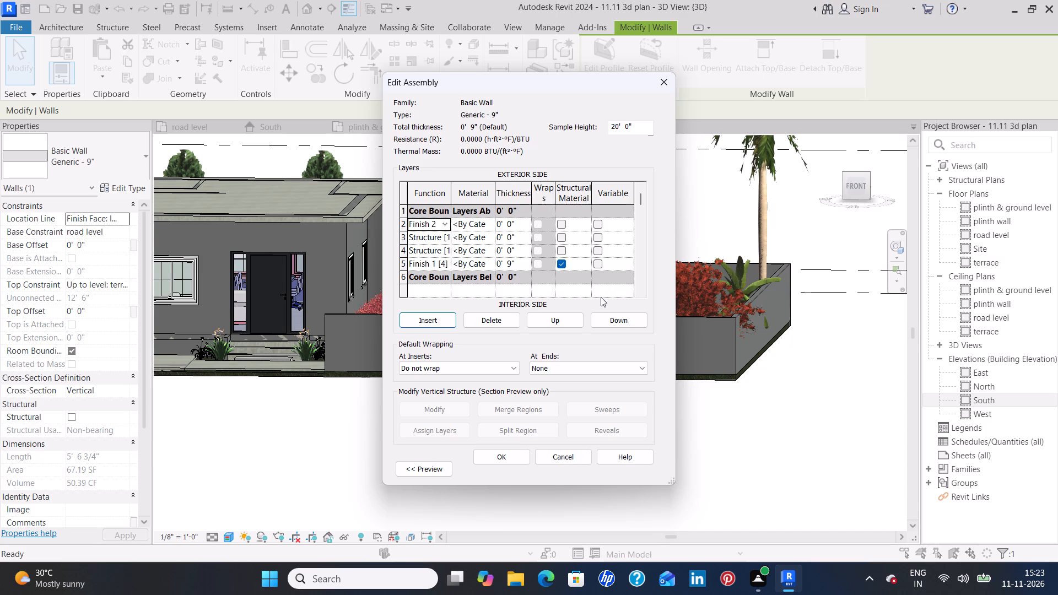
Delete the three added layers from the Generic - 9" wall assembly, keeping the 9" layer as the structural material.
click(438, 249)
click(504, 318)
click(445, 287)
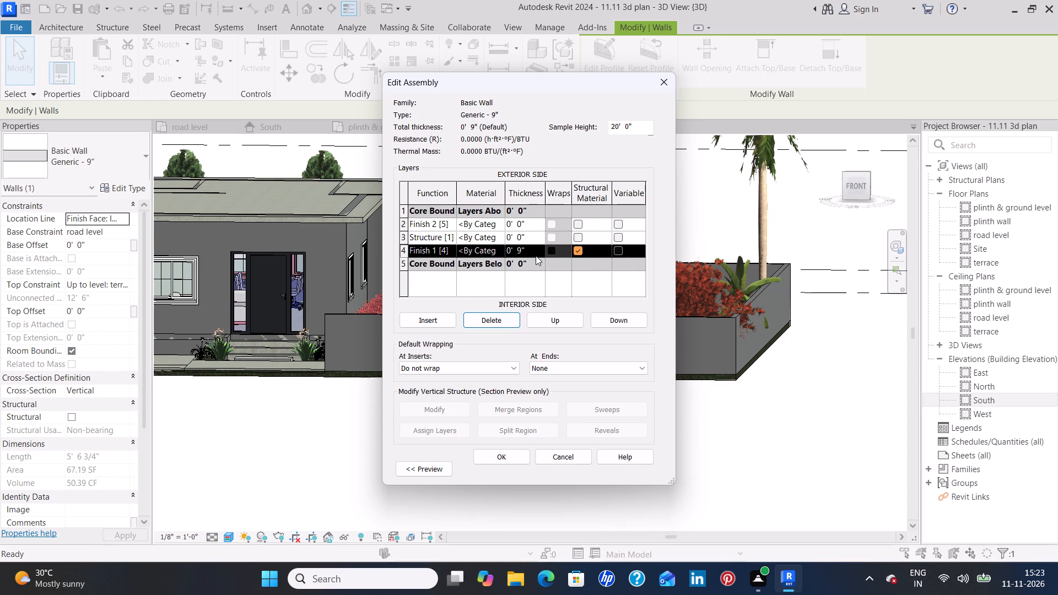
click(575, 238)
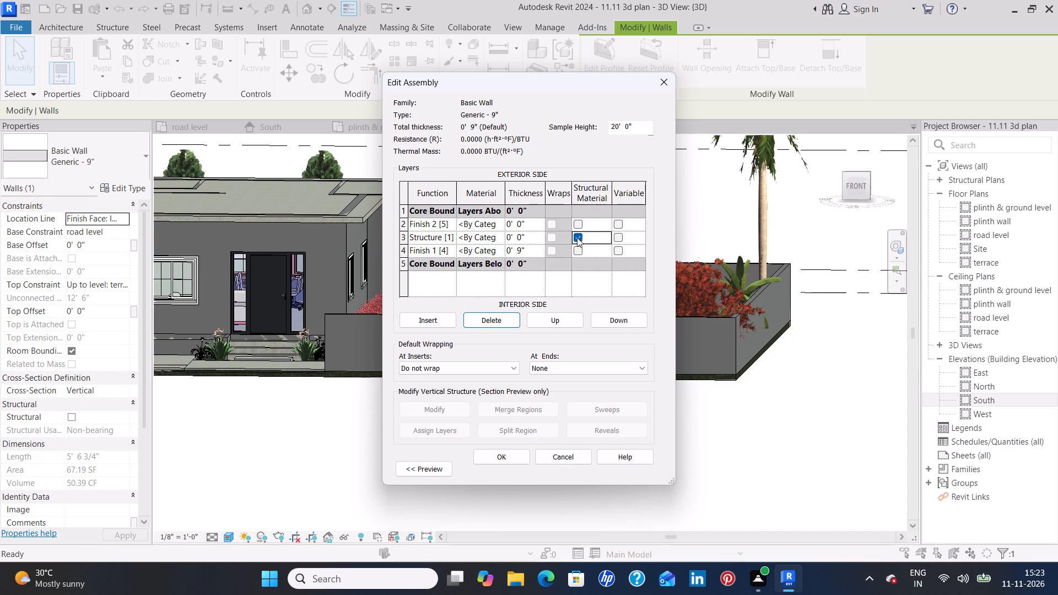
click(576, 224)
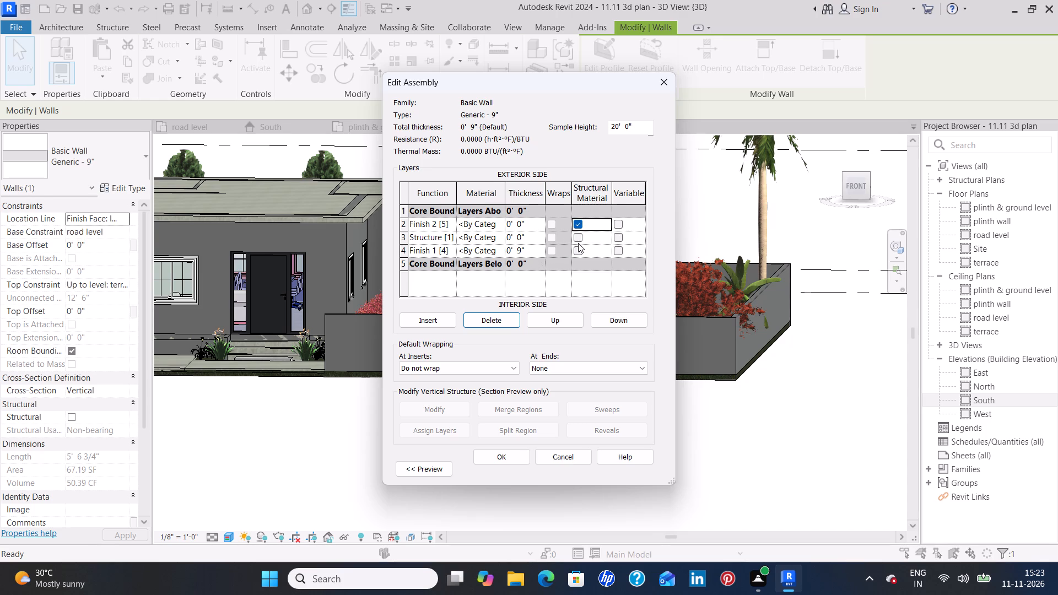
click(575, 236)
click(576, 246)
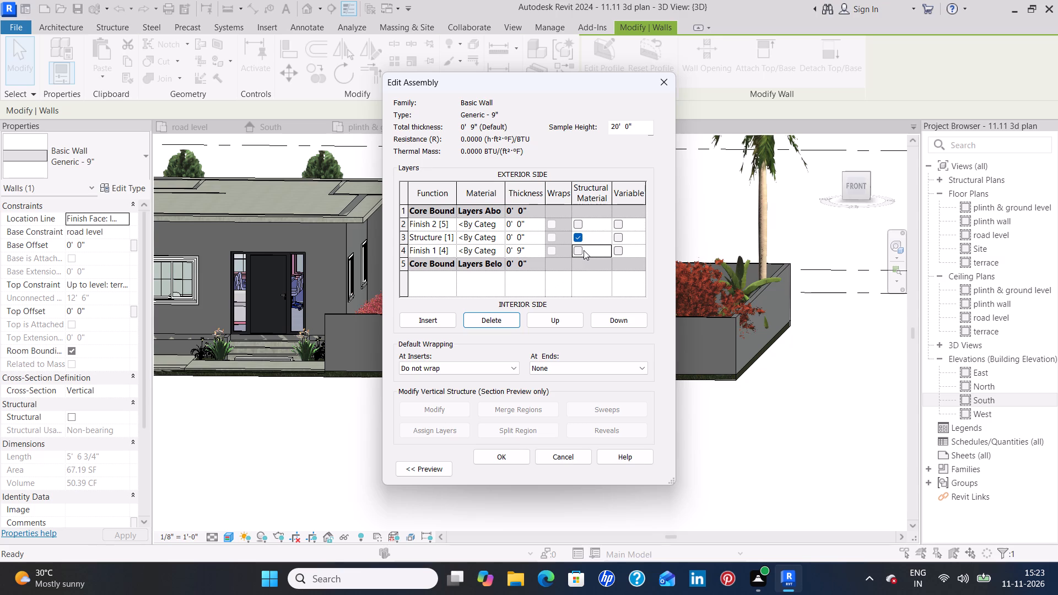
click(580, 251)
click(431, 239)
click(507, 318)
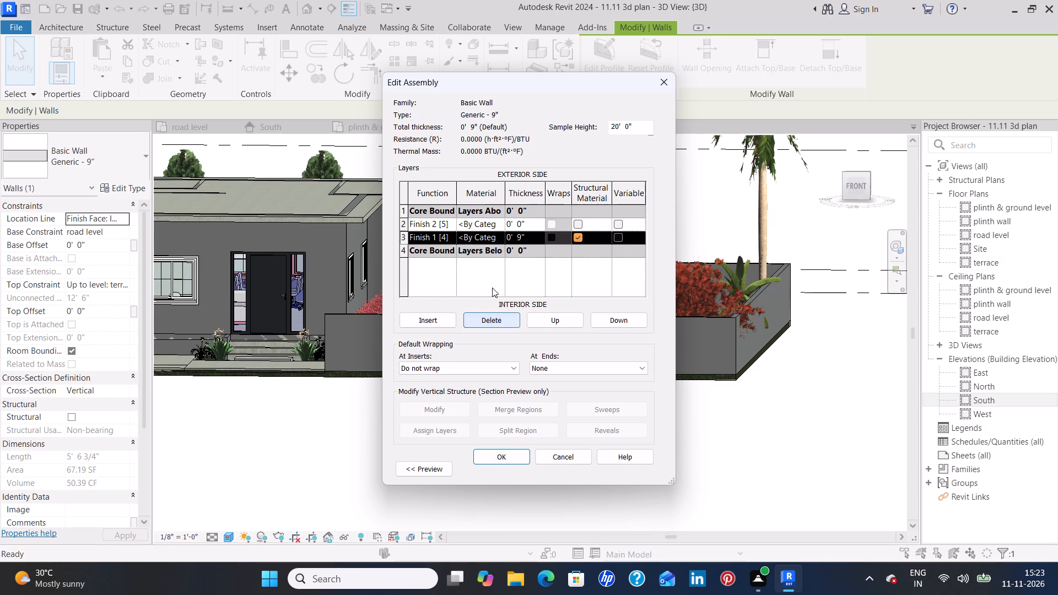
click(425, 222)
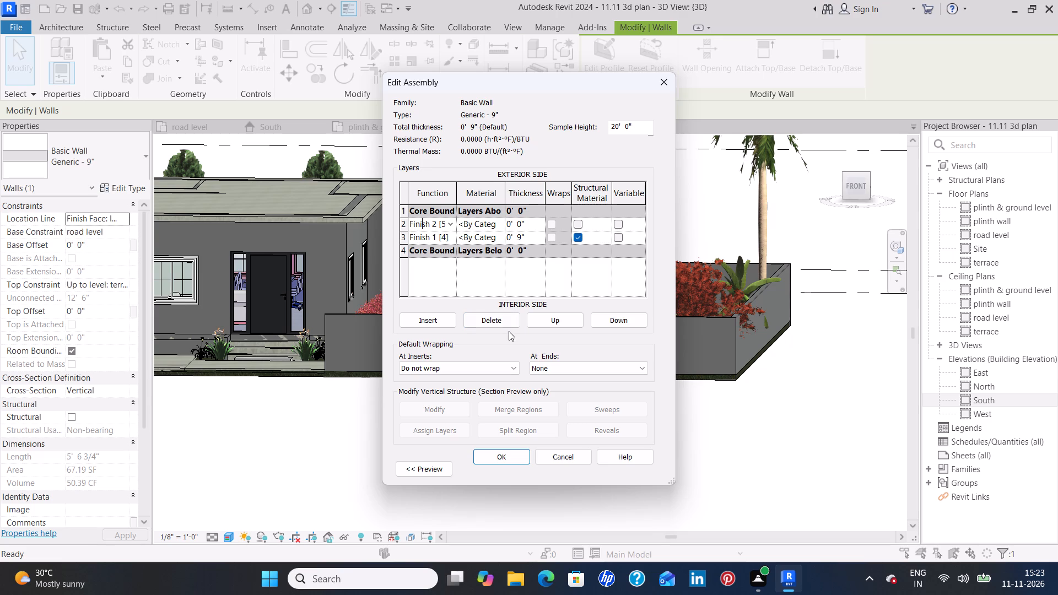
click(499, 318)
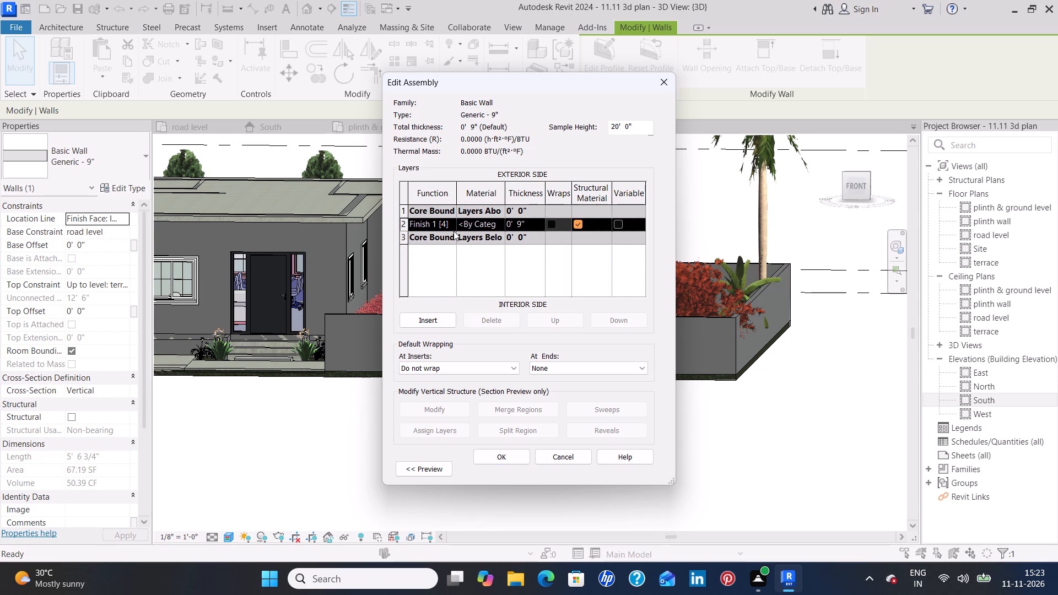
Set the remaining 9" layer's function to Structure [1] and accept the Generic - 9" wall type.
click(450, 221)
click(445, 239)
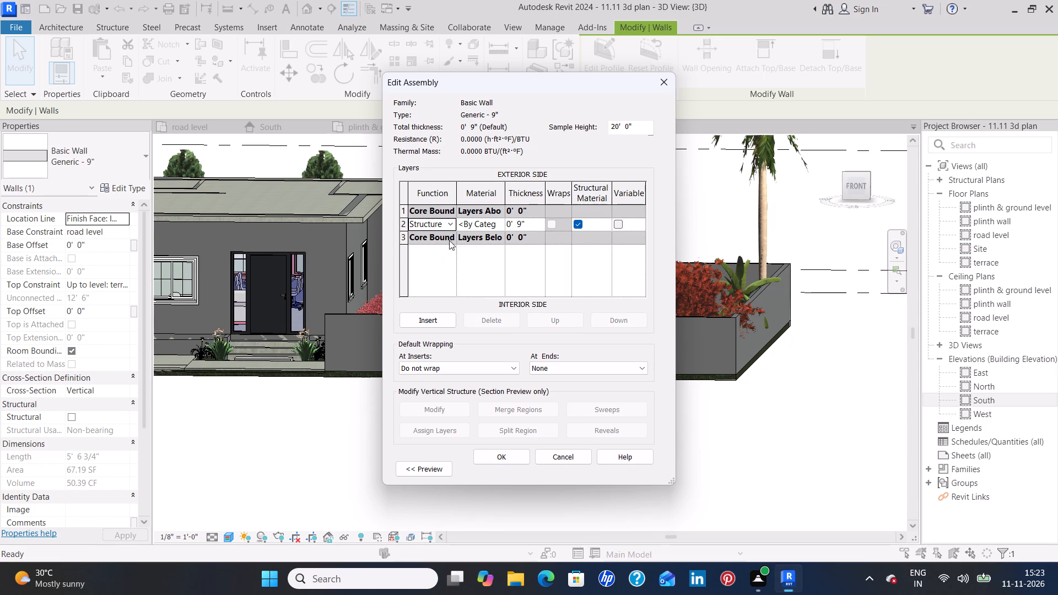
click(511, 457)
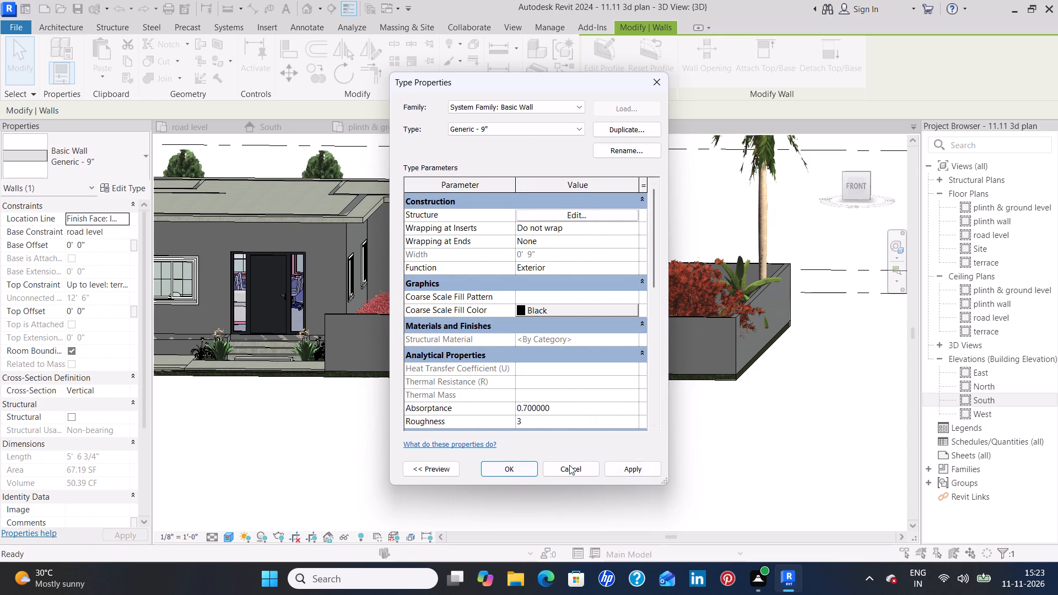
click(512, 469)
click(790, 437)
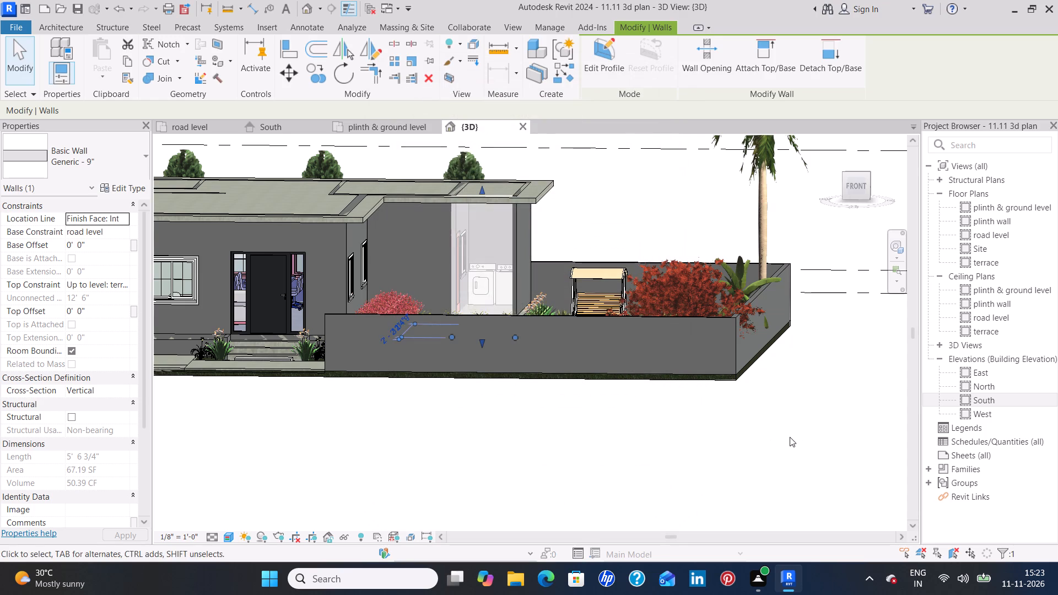
Start a new wall and look through the available basic wall types for one with an exterior cladding finish.
click(69, 28)
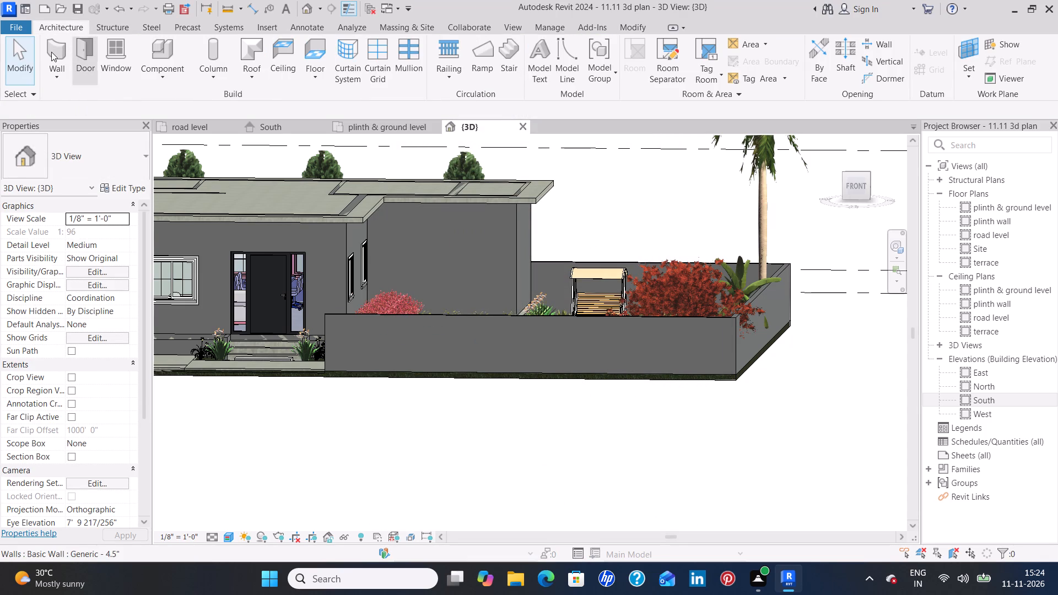
click(53, 49)
click(121, 176)
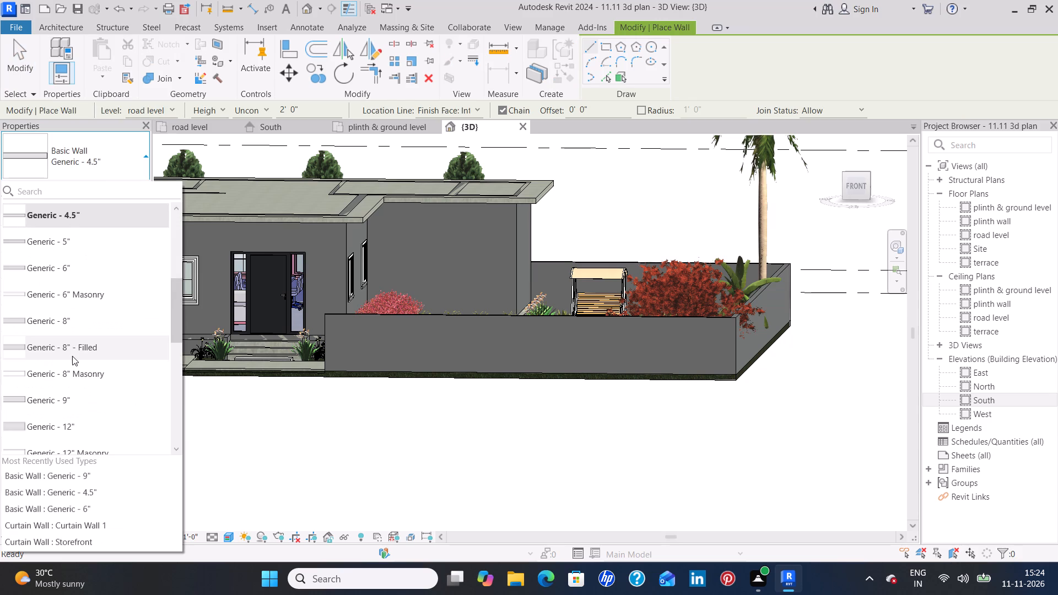
scroll(72, 356, down, 6)
scroll(74, 352, up, 3)
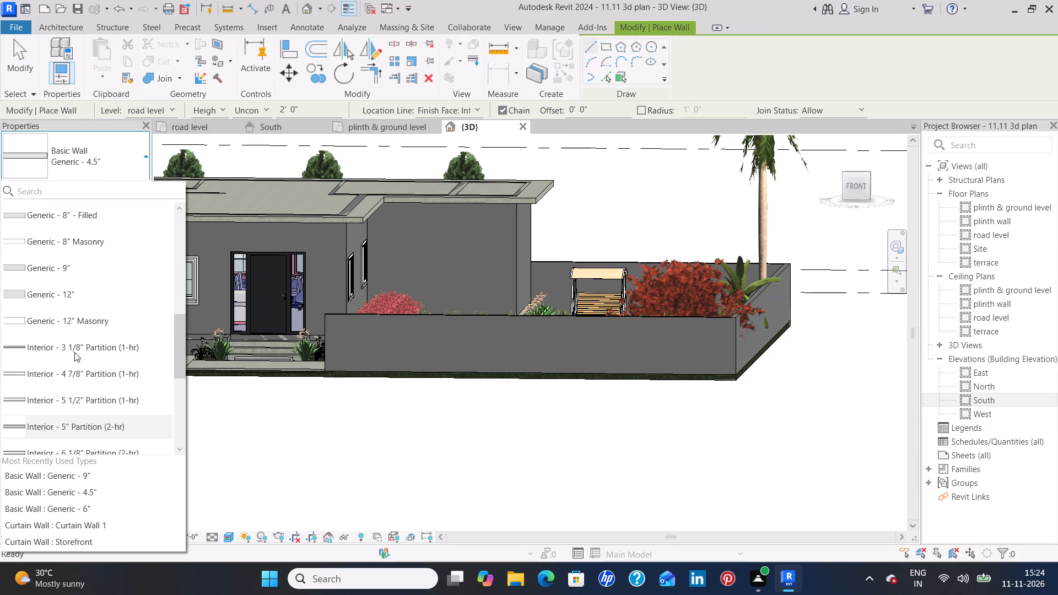
scroll(74, 352, down, 5)
scroll(74, 349, up, 7)
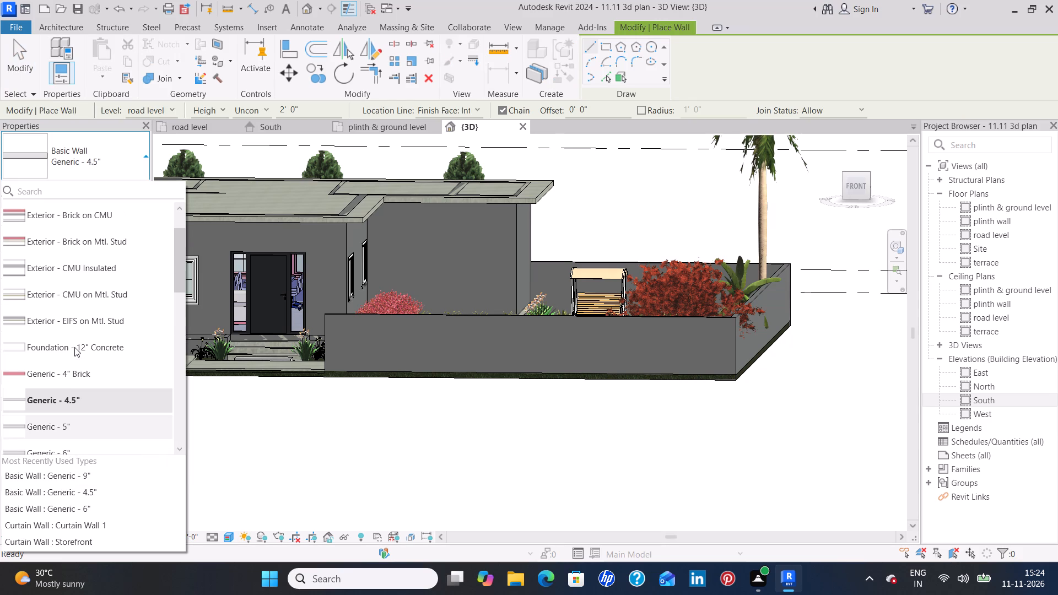
scroll(77, 344, up, 3)
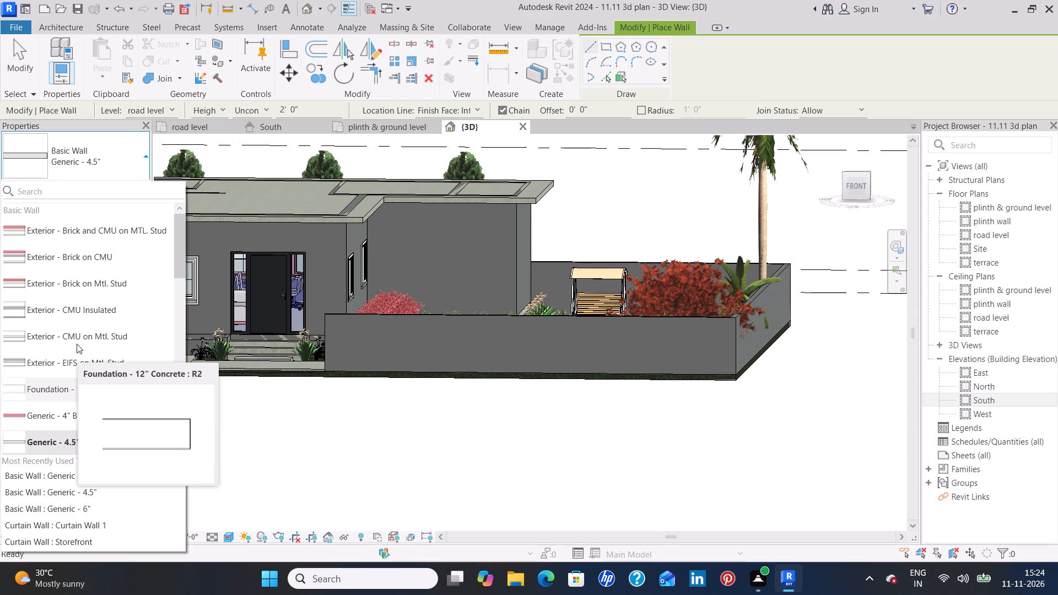
scroll(77, 344, up, 1)
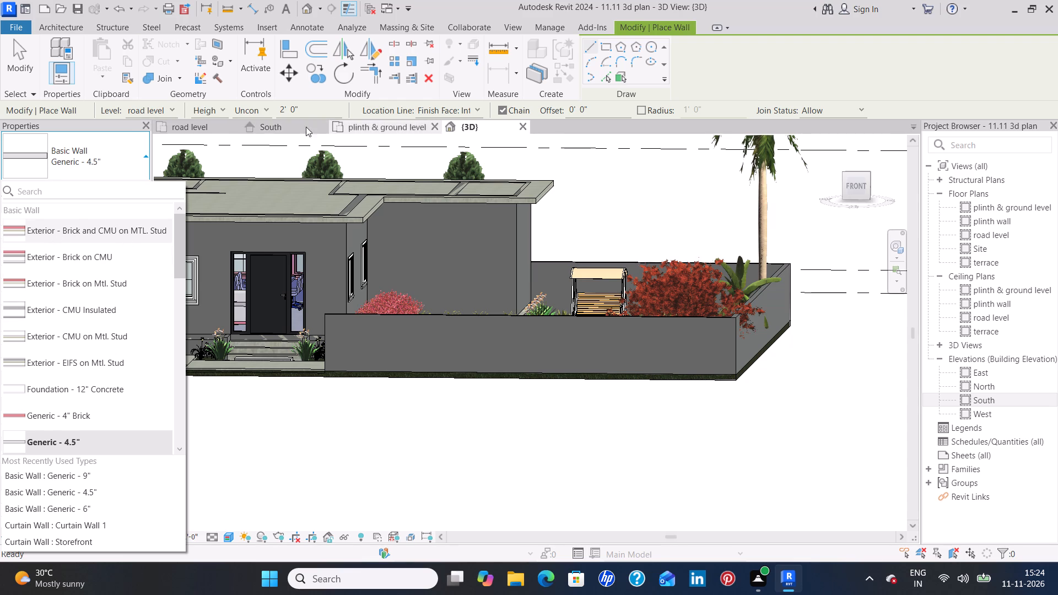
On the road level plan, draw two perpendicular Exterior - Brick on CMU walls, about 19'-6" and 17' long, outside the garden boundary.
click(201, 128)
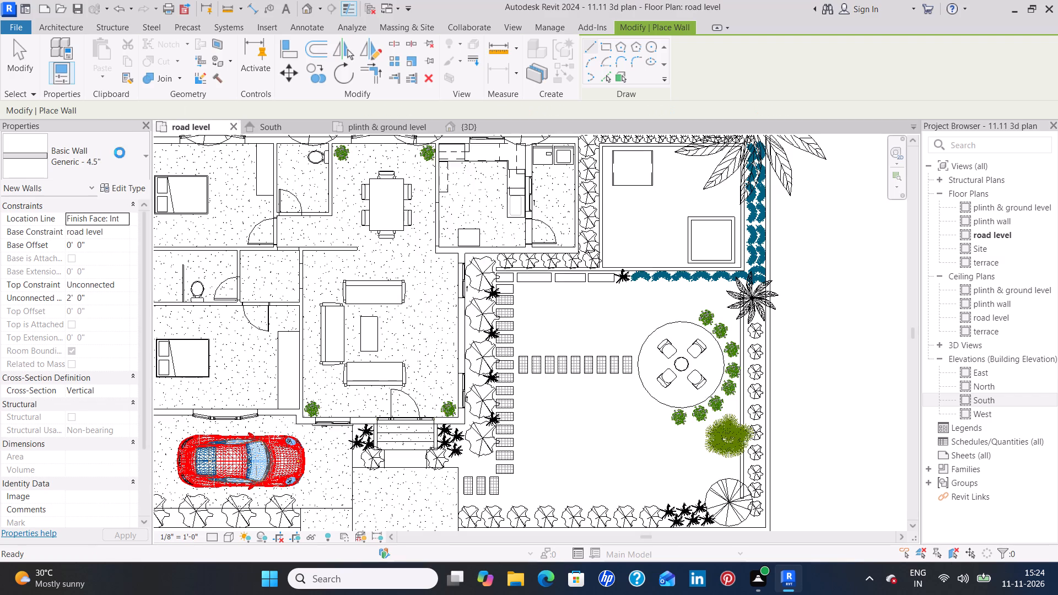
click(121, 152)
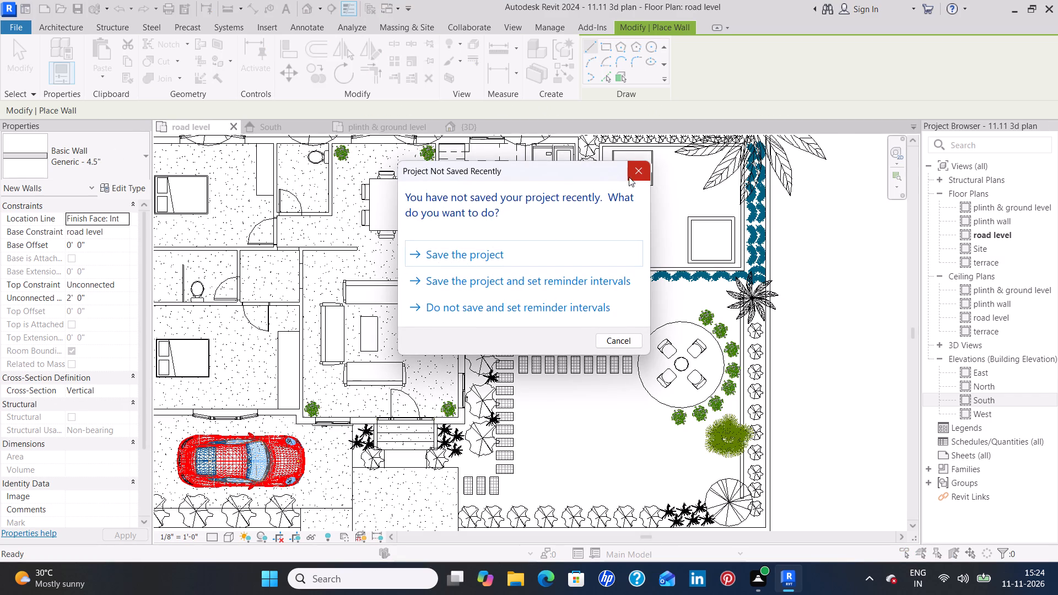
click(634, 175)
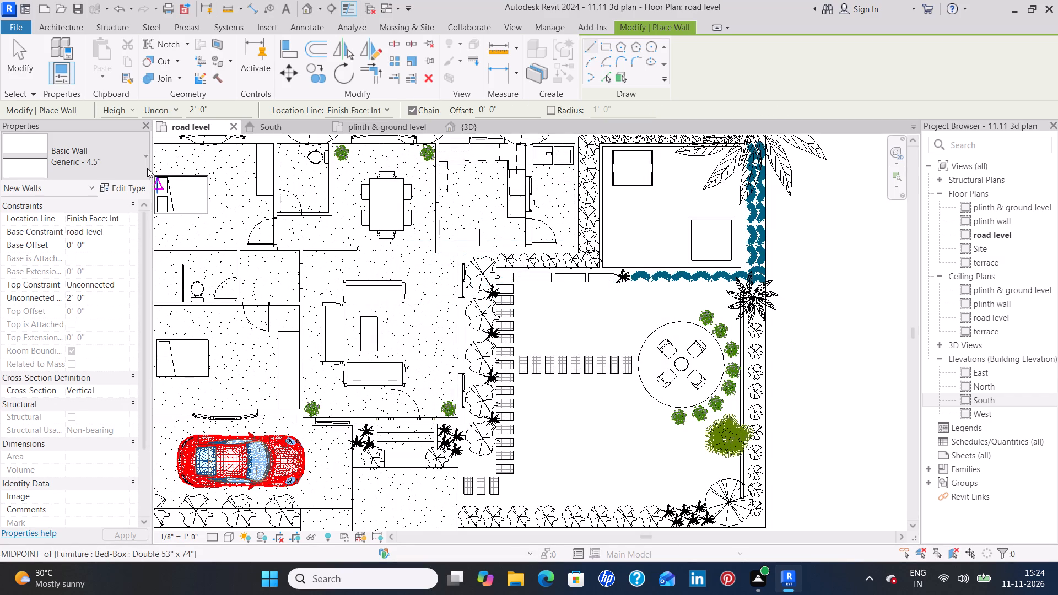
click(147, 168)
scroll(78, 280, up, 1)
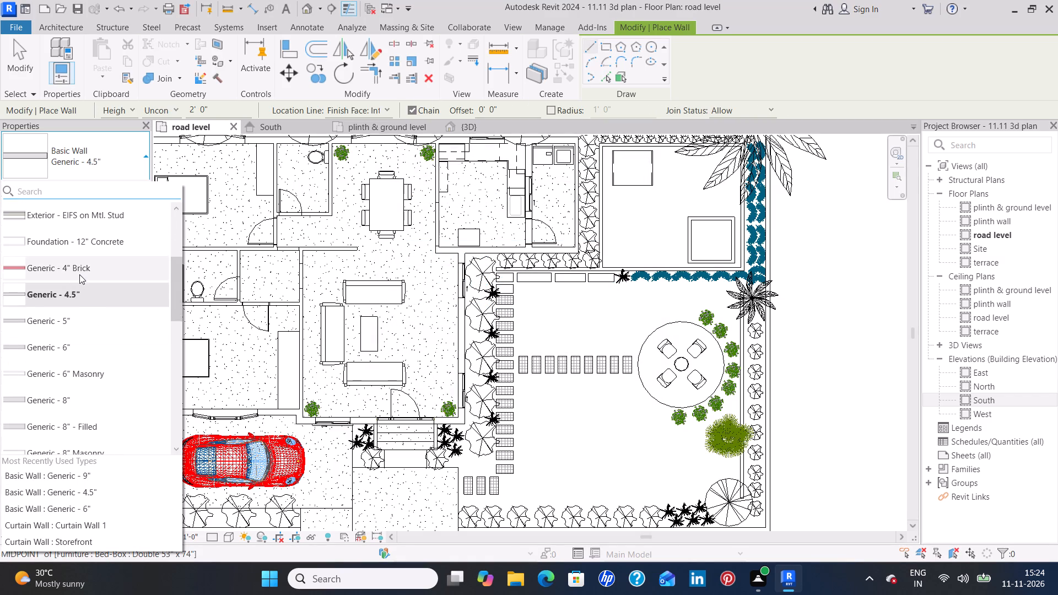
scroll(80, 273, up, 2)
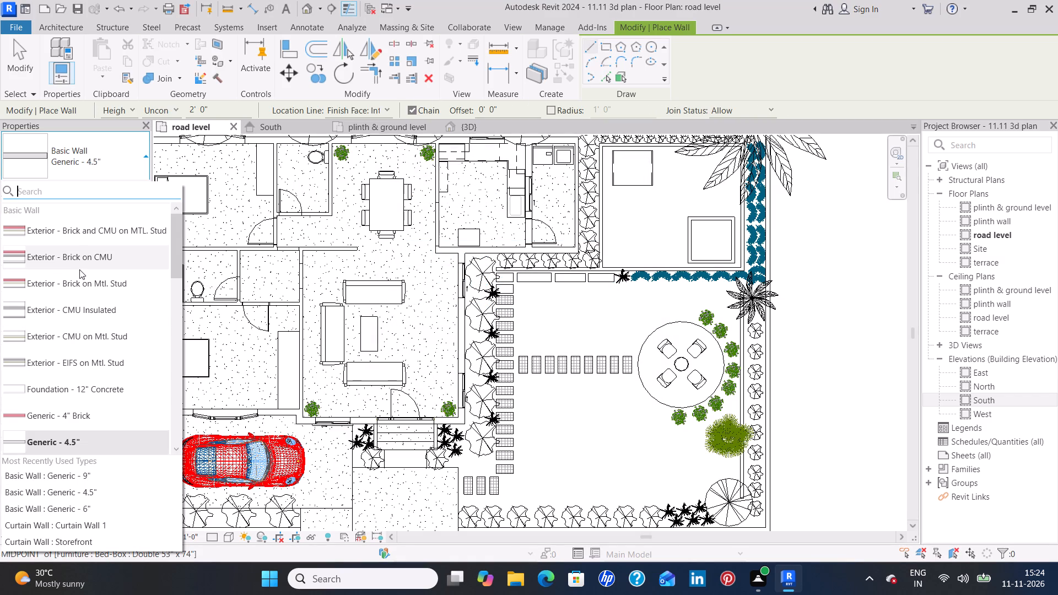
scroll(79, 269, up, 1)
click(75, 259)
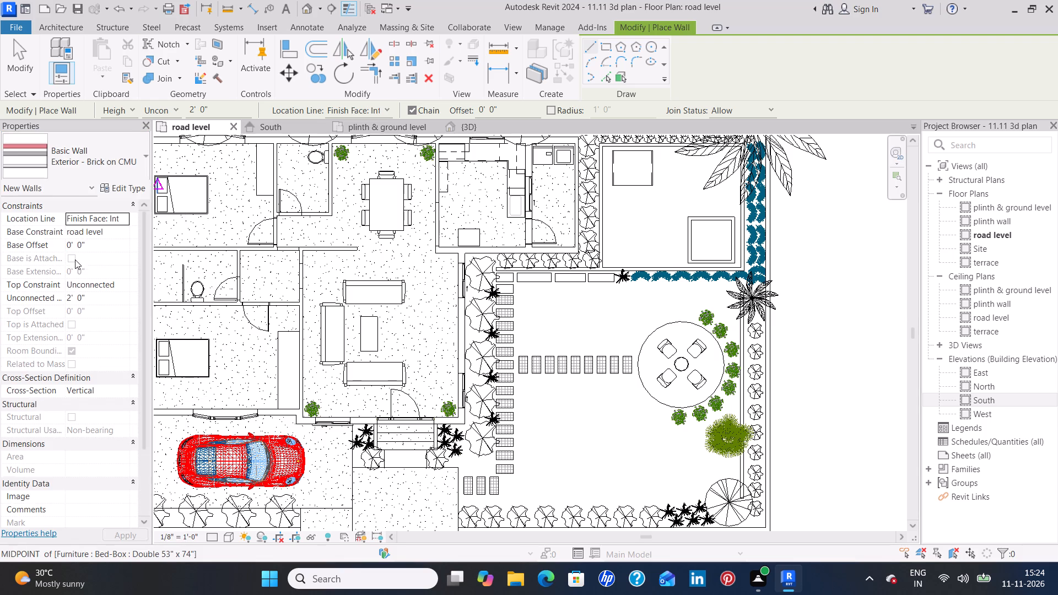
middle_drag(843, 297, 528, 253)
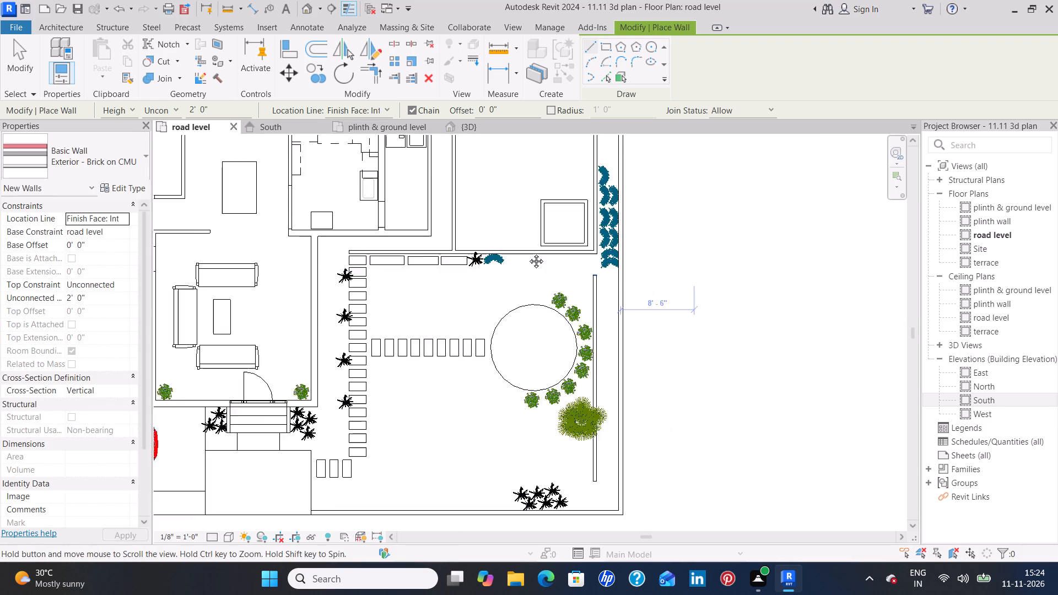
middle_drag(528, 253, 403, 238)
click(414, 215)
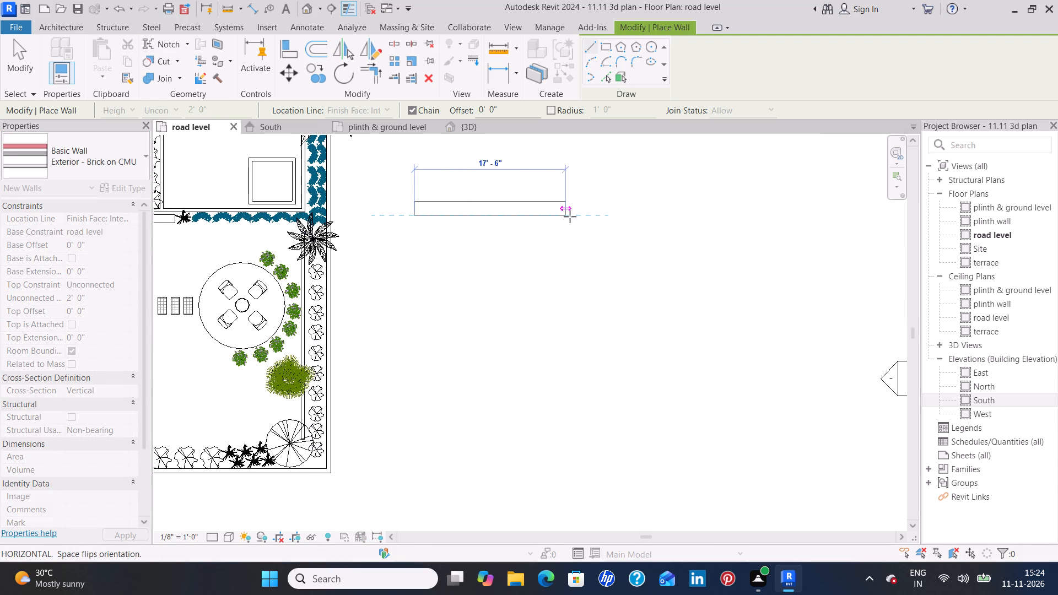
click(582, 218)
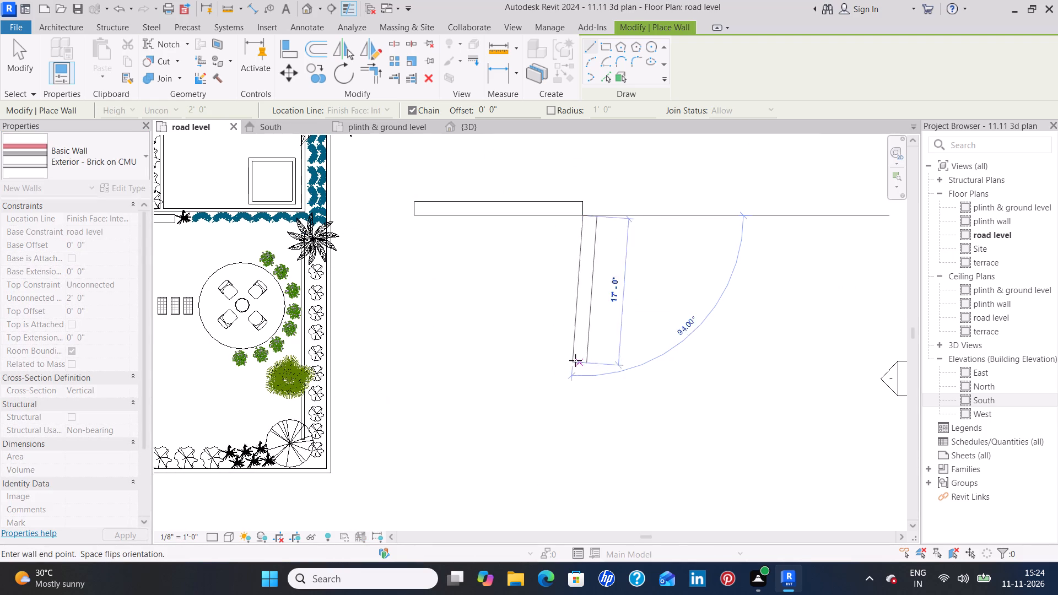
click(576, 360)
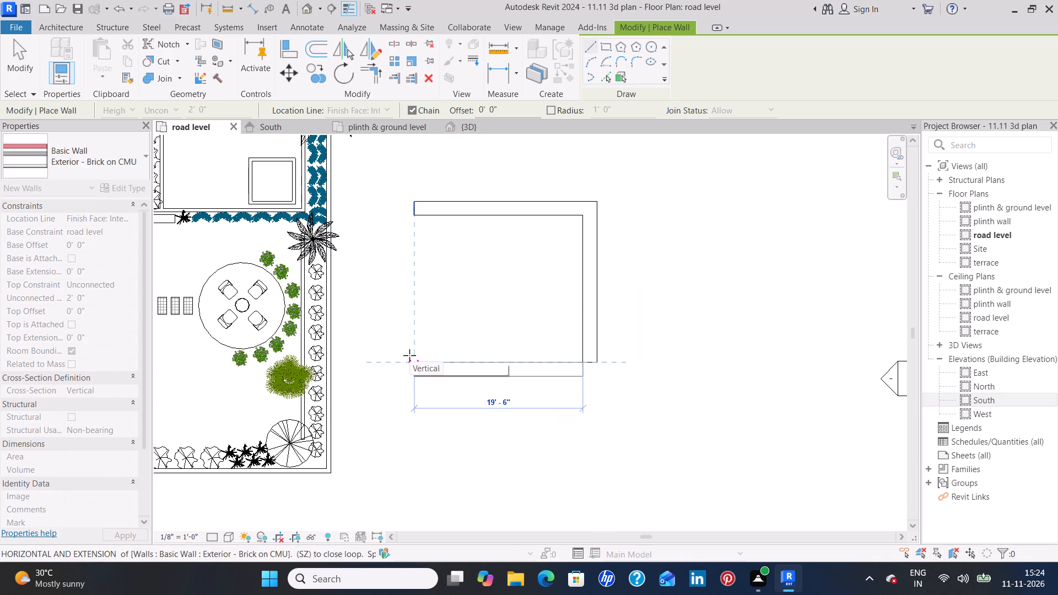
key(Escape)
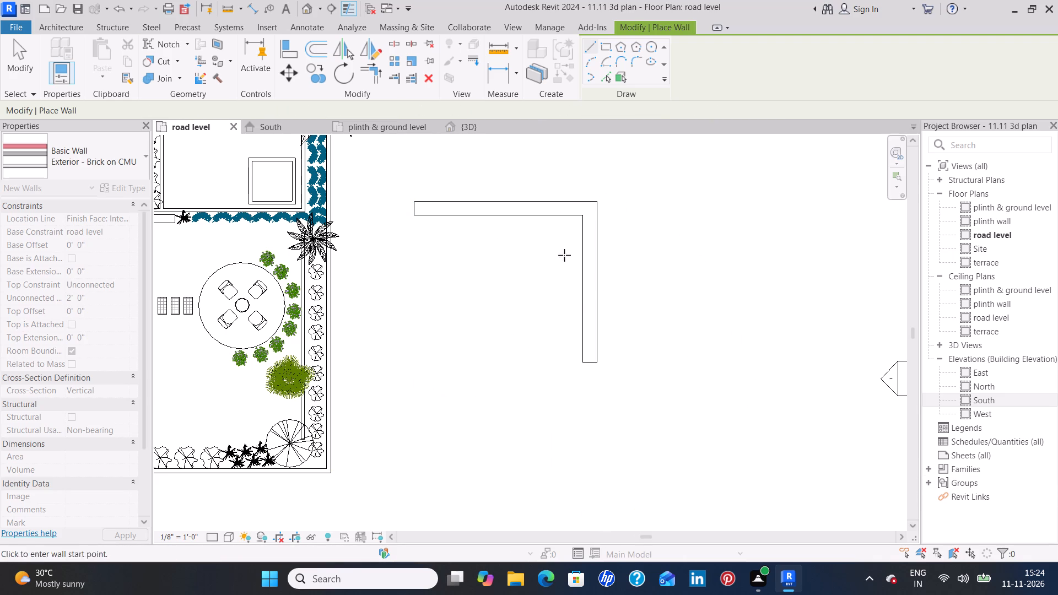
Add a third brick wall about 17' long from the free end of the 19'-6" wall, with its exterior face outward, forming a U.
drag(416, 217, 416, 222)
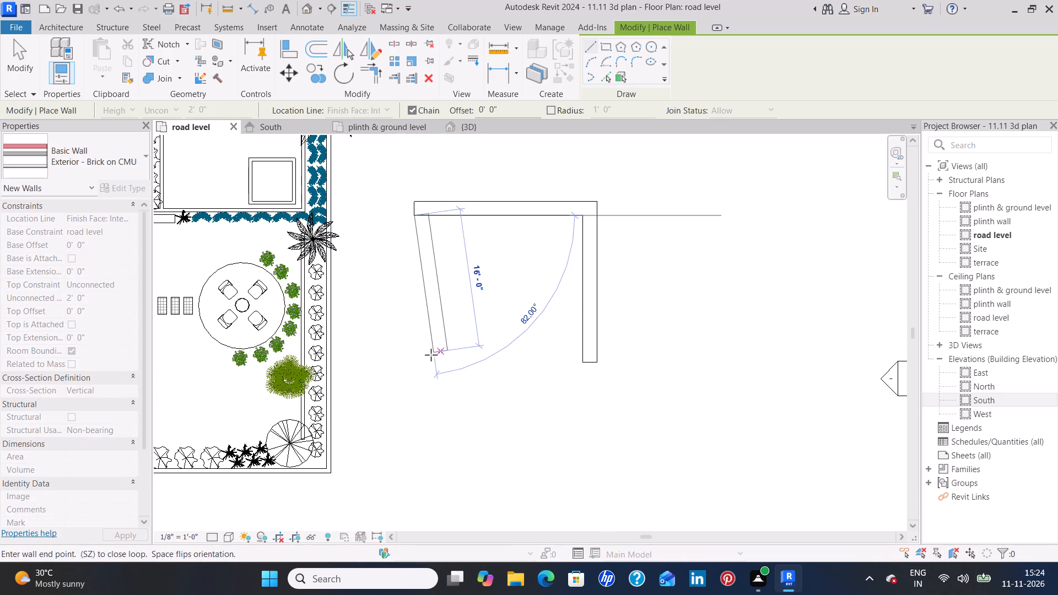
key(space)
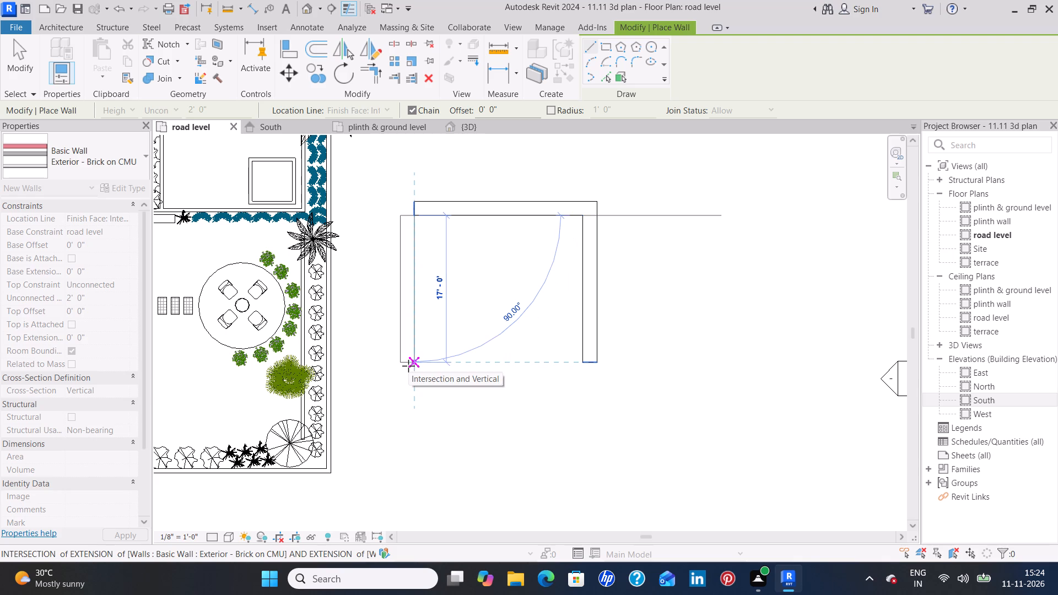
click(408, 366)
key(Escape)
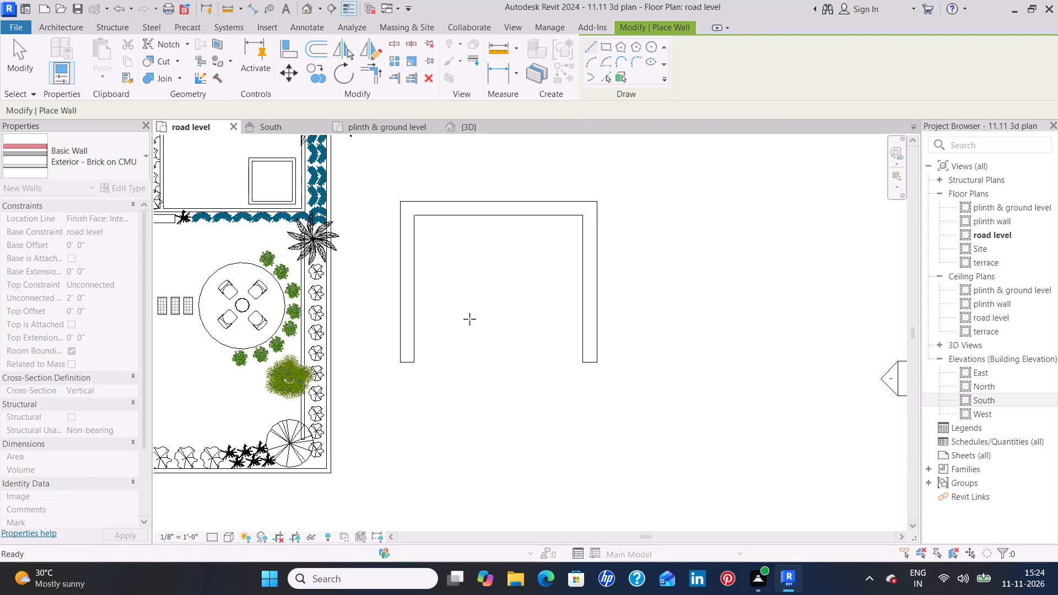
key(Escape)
Examine the exterior brick finish of the three trial walls in the 3D view.
click(492, 125)
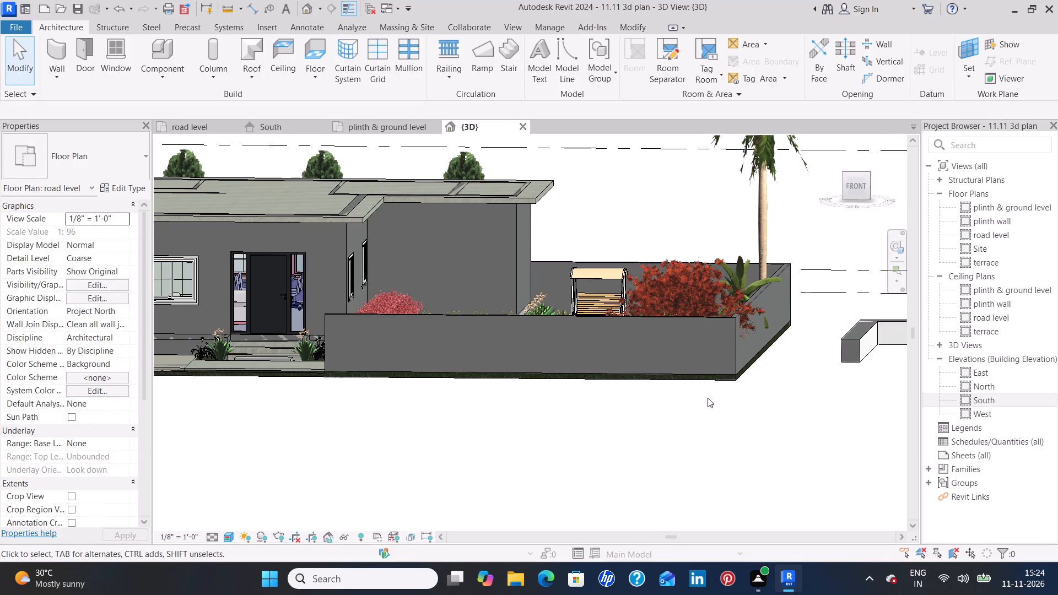
middle_drag(790, 399, 501, 289)
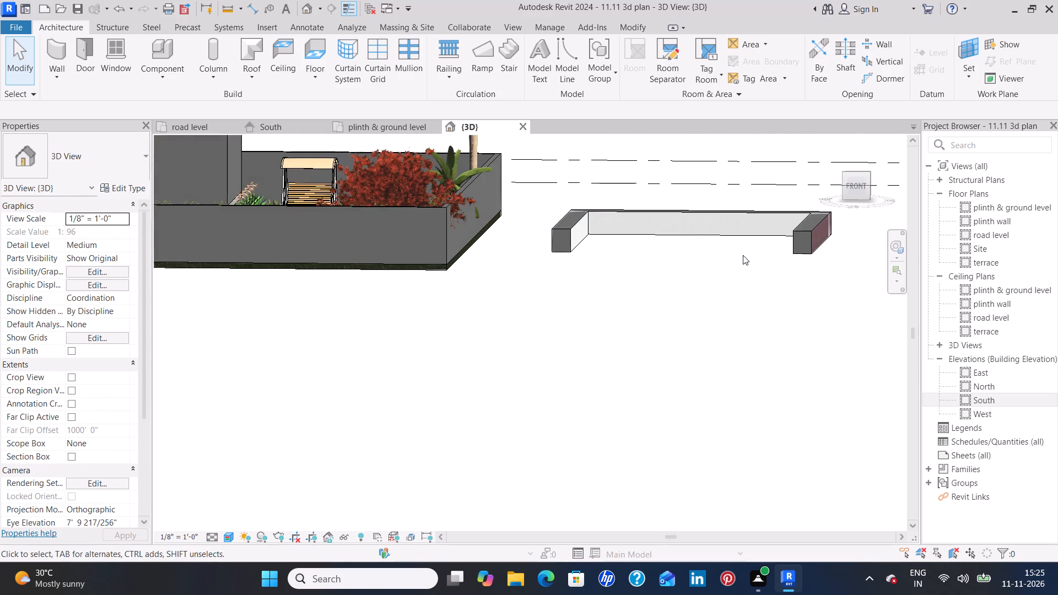
scroll(743, 255, up, 4)
middle_drag(834, 273, 706, 346)
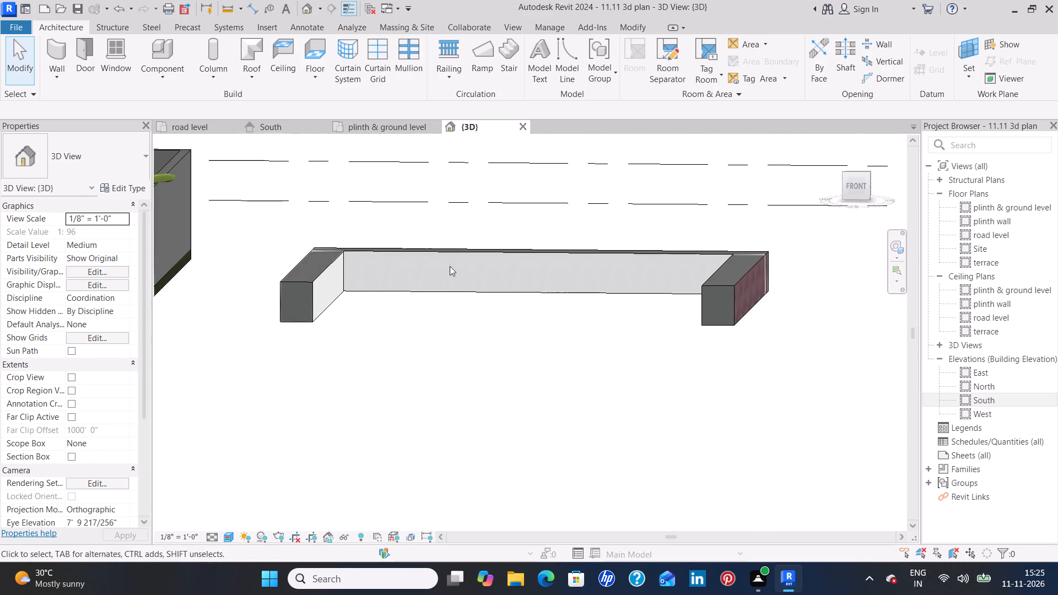
shift+middle_drag(590, 274, 595, 285)
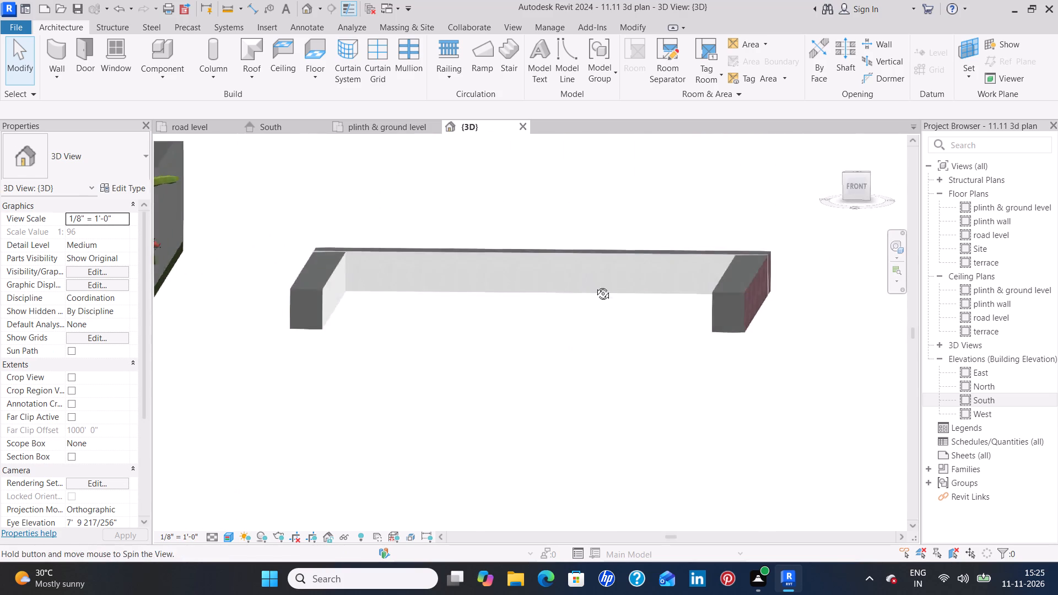
shift+middle_drag(595, 285, 597, 330)
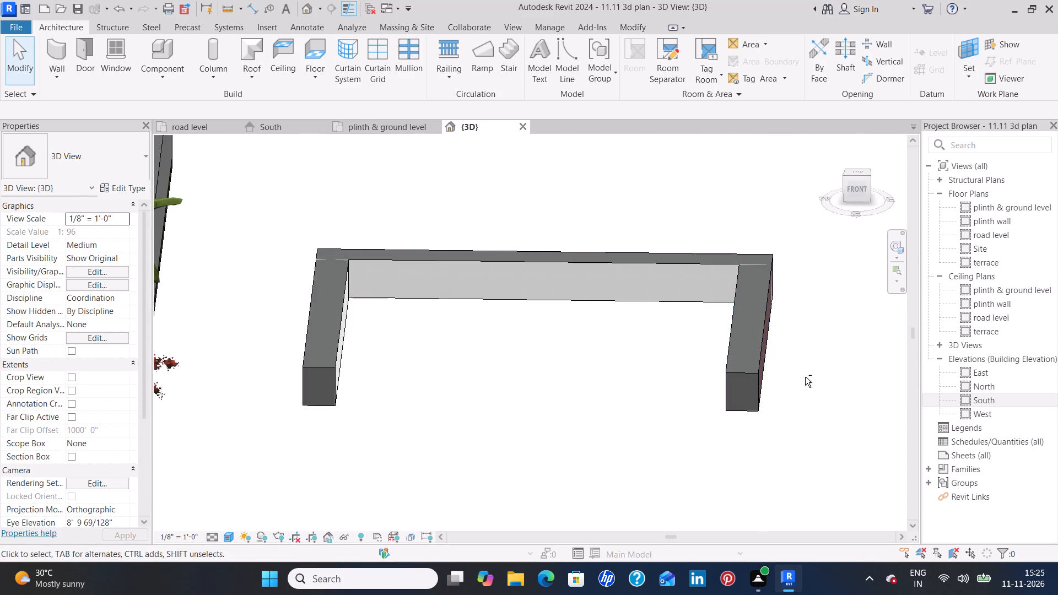
shift+middle_drag(805, 377, 770, 343)
scroll(574, 367, up, 7)
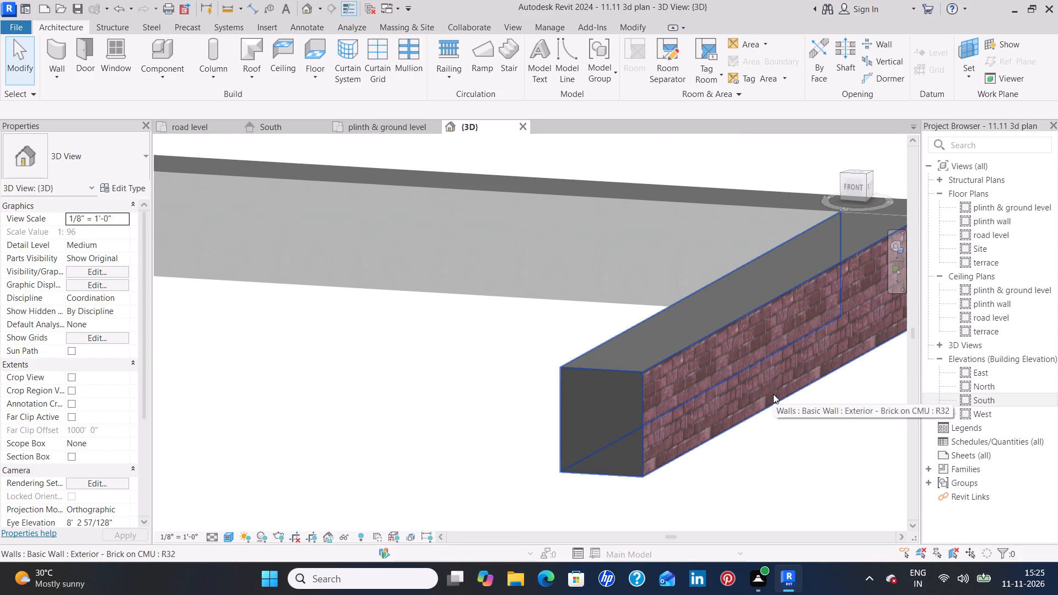
scroll(773, 394, down, 5)
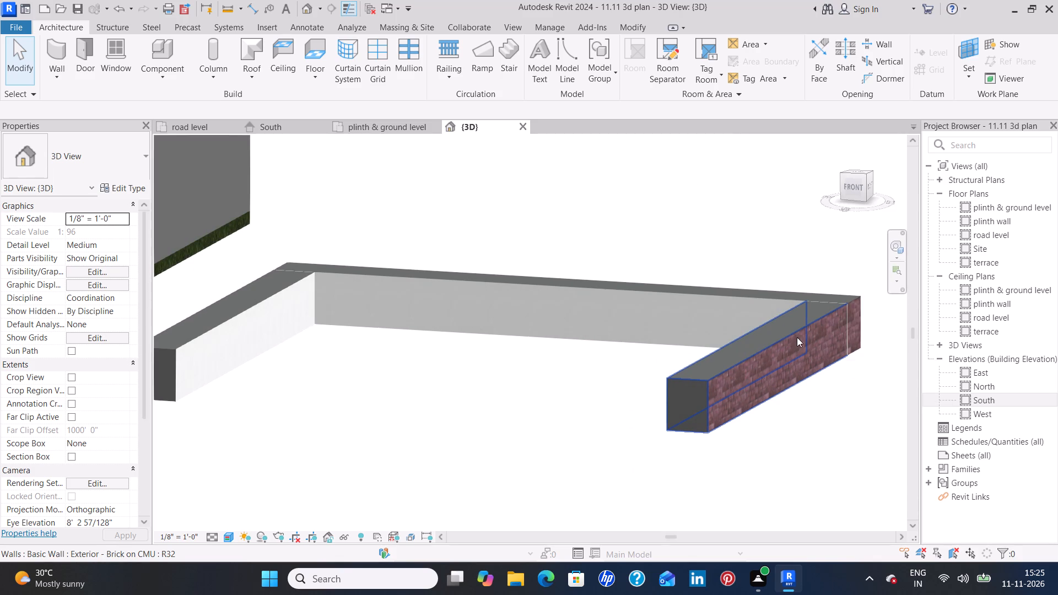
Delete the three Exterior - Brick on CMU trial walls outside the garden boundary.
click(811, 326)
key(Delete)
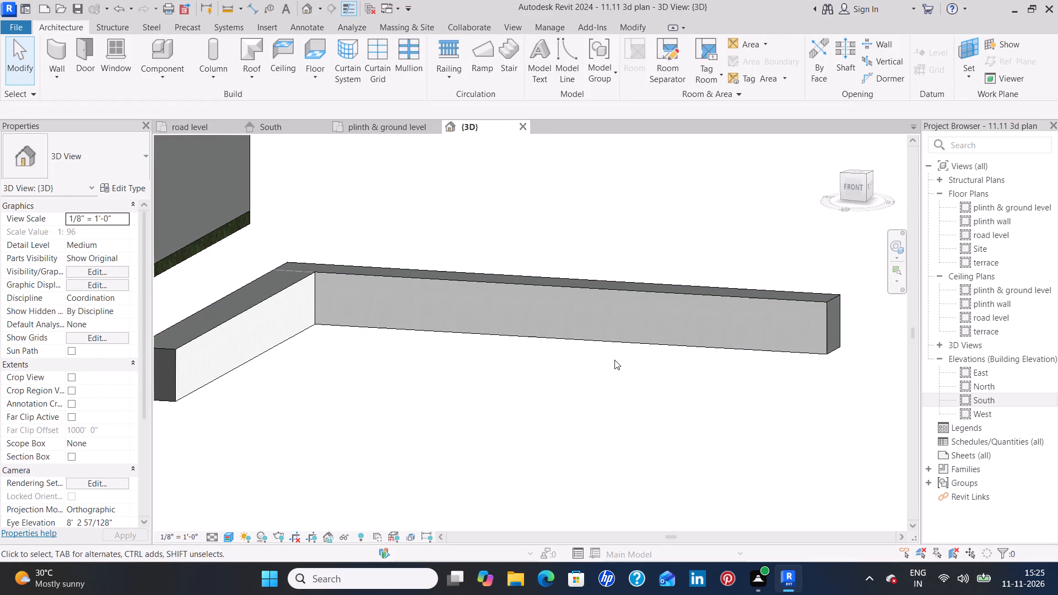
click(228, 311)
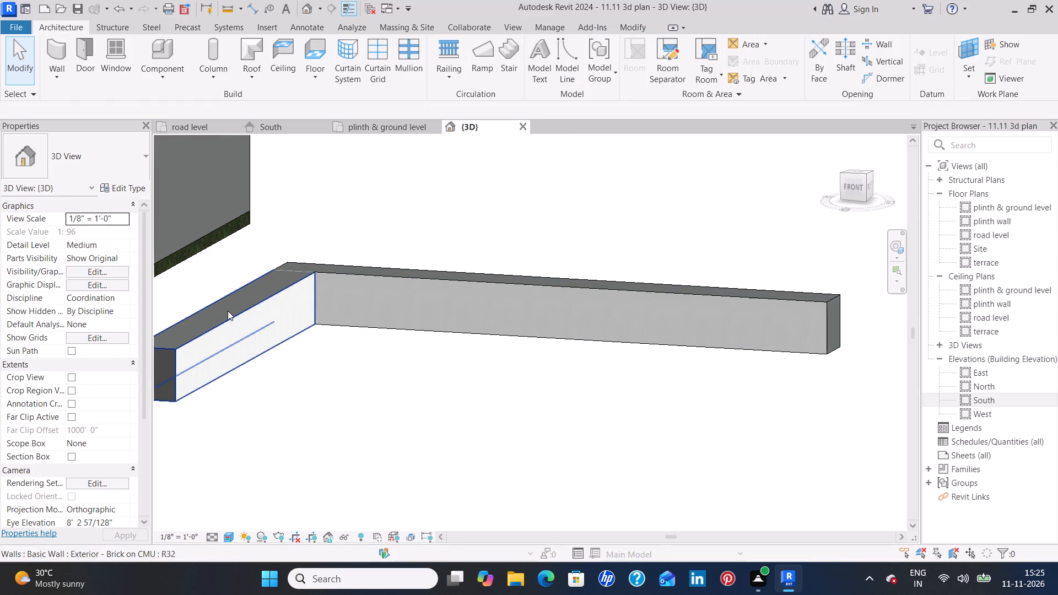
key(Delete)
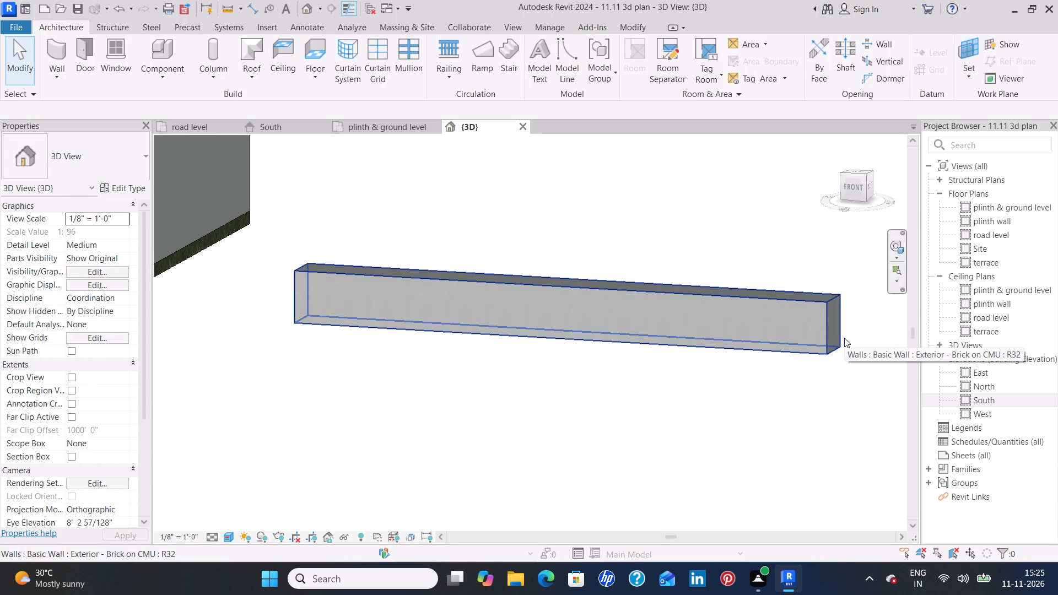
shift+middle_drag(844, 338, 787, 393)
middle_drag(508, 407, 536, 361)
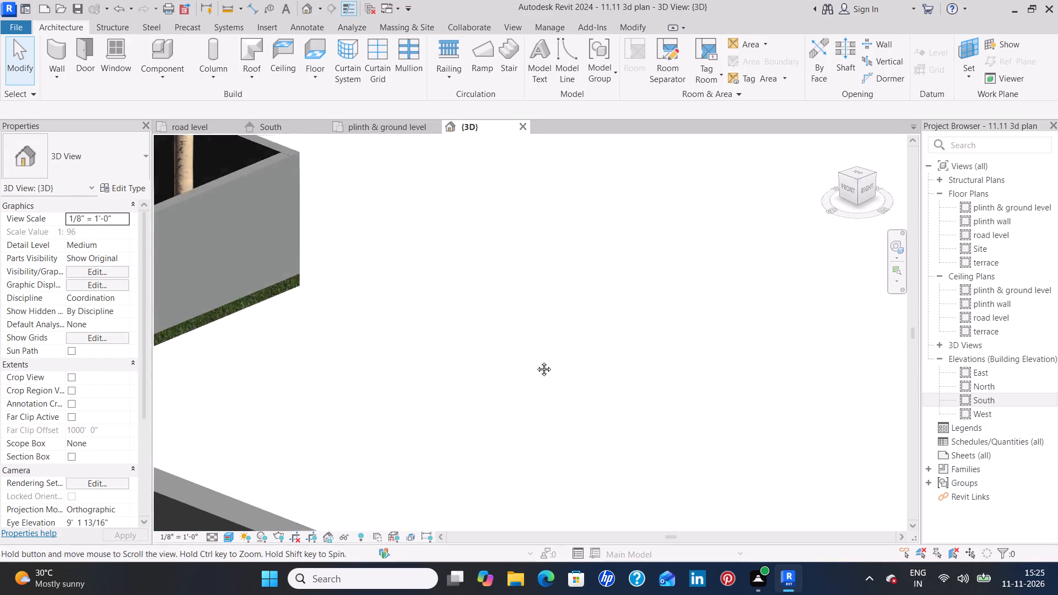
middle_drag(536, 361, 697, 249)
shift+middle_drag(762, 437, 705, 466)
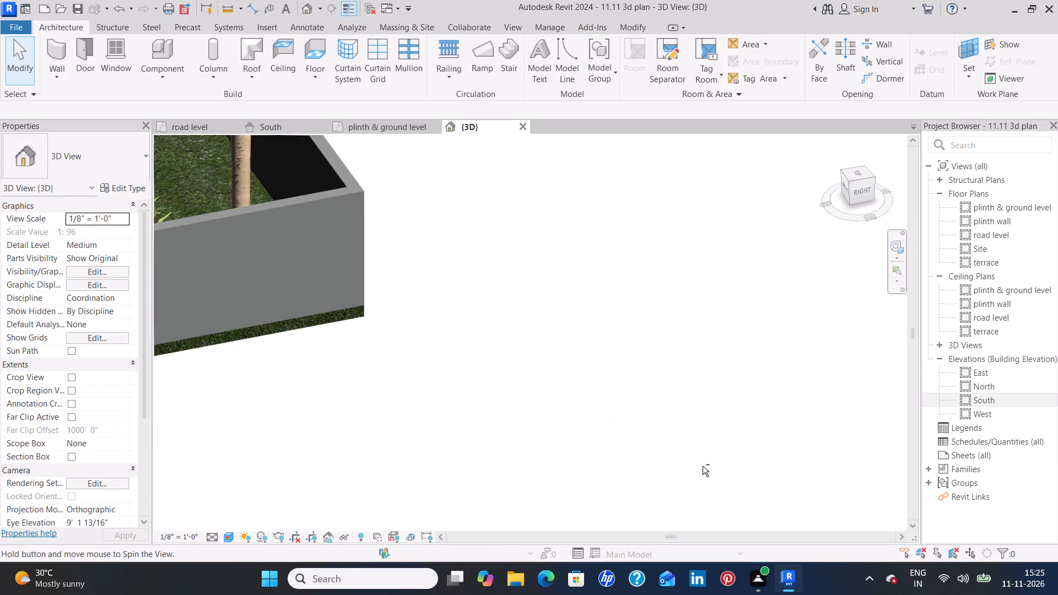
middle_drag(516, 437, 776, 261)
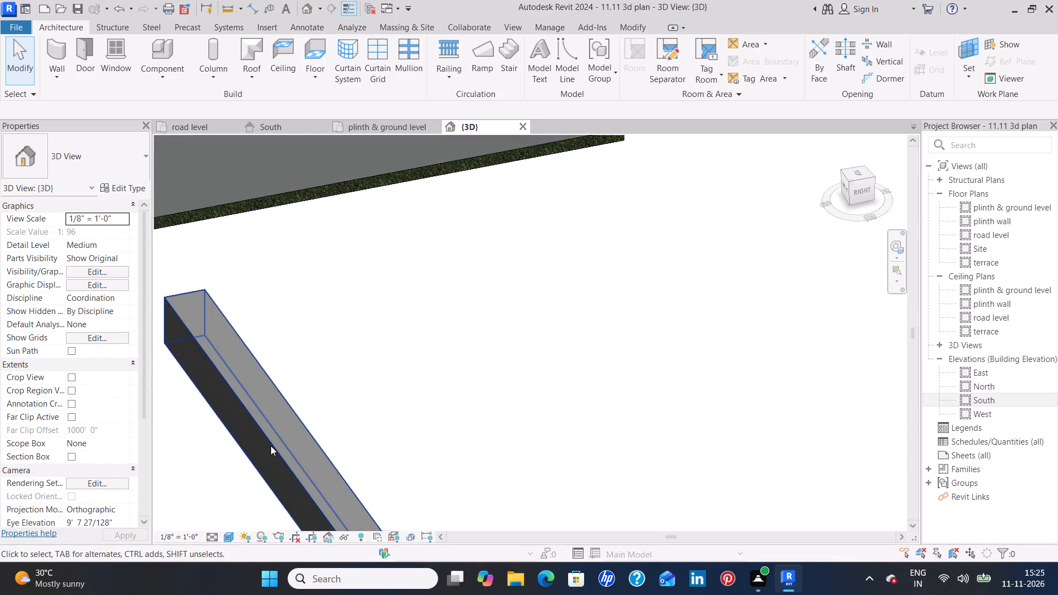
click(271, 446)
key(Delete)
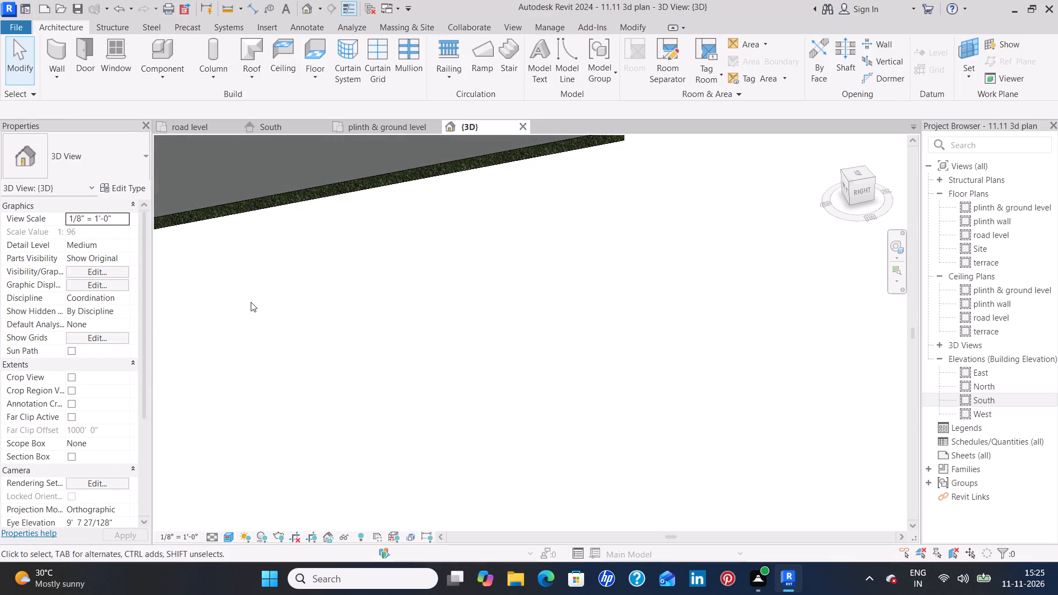
On the road level plan, start a Generic - 9" wall and duplicate its type under the suggested name.
click(180, 132)
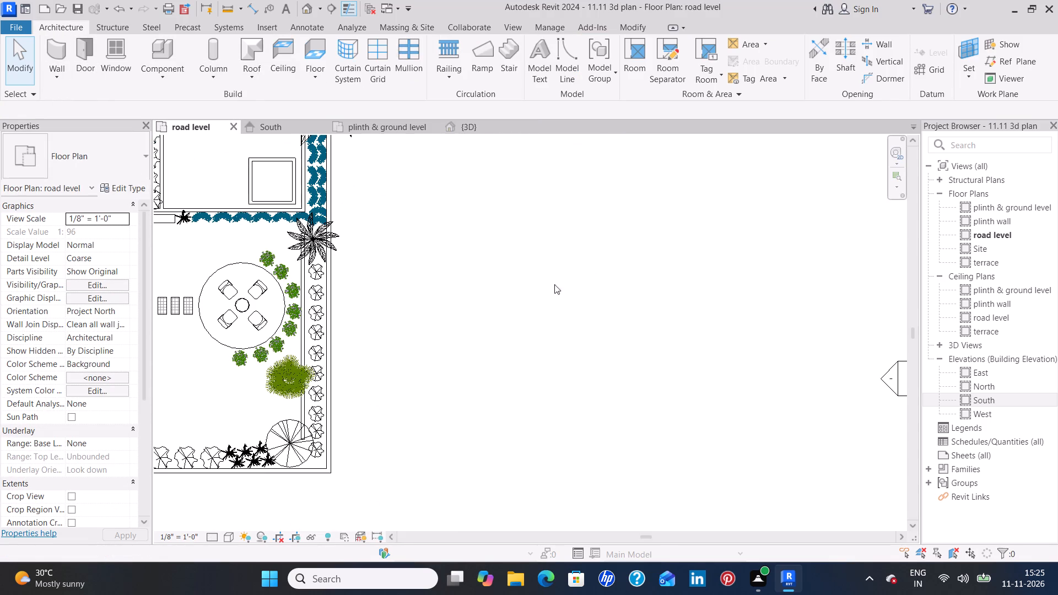
middle_drag(547, 288, 397, 300)
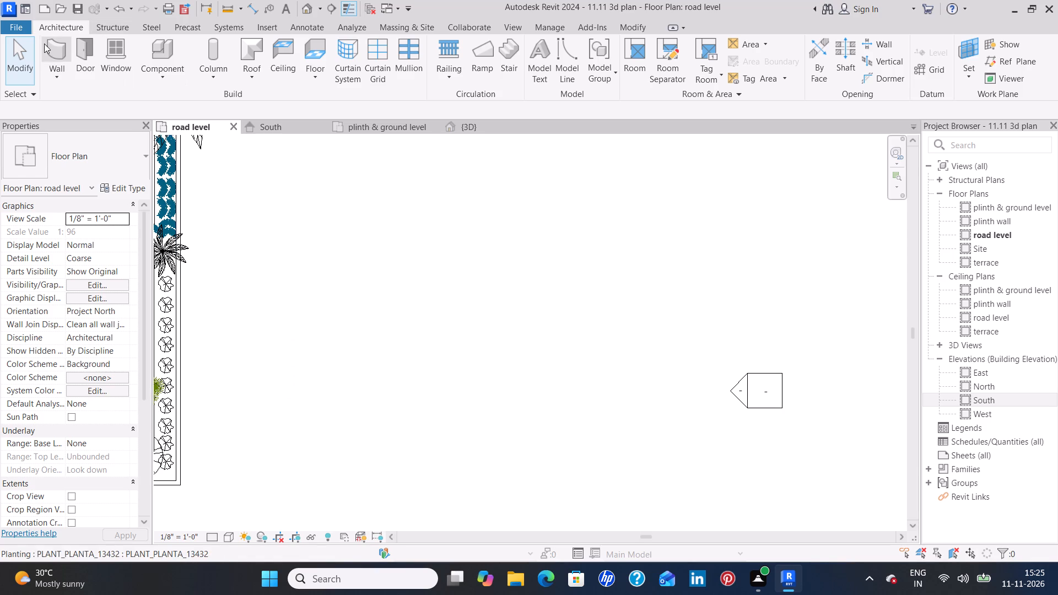
click(46, 44)
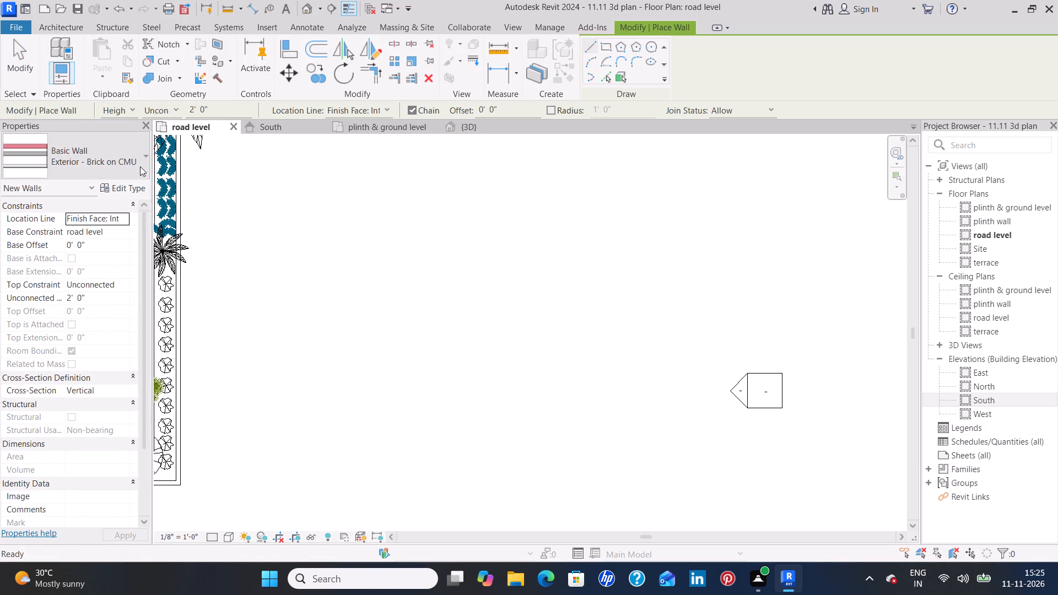
click(140, 166)
scroll(98, 381, down, 3)
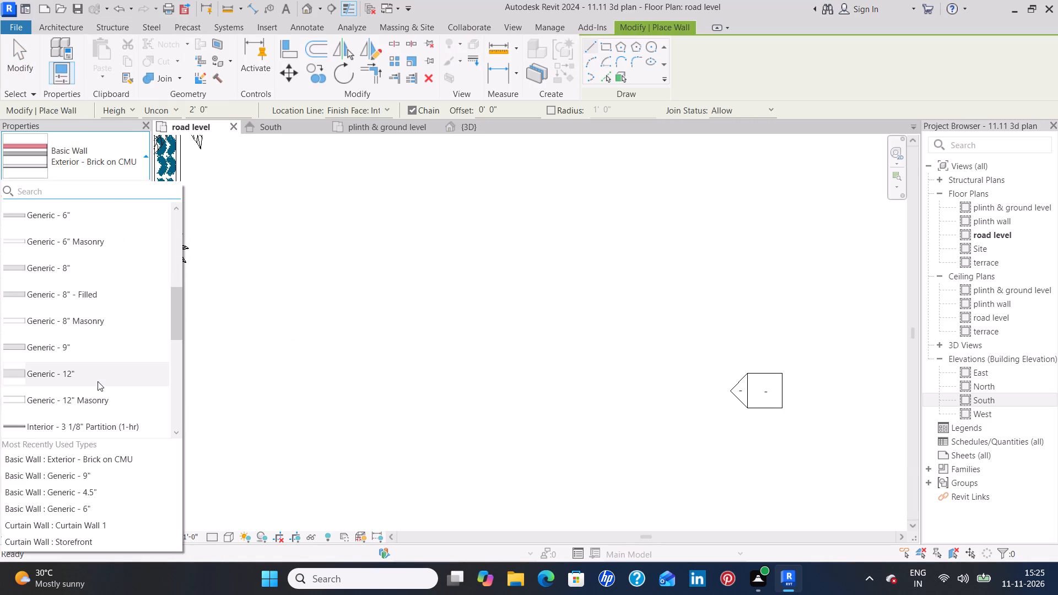
click(94, 350)
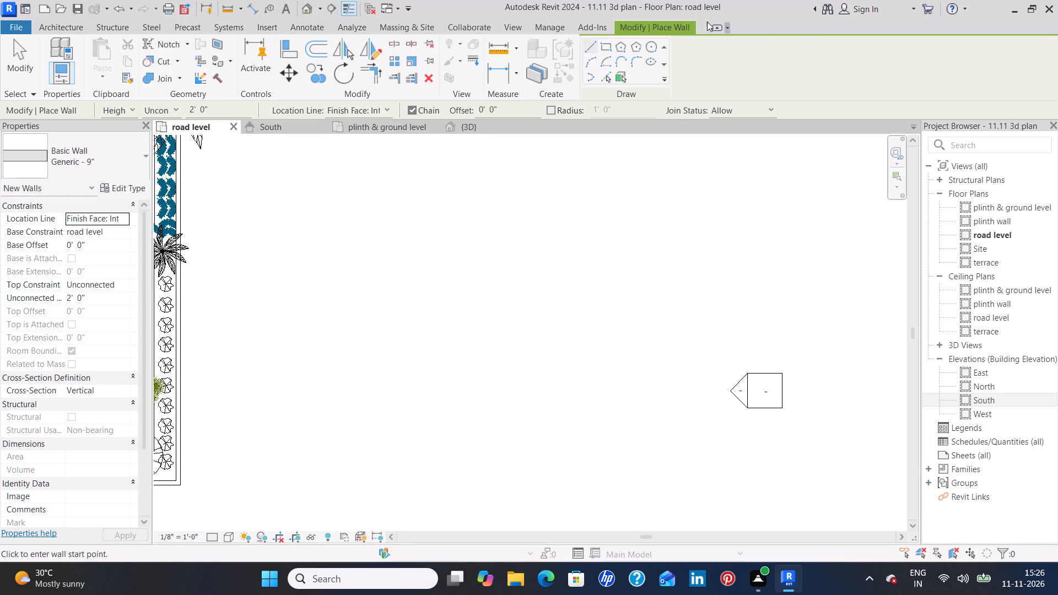
click(116, 187)
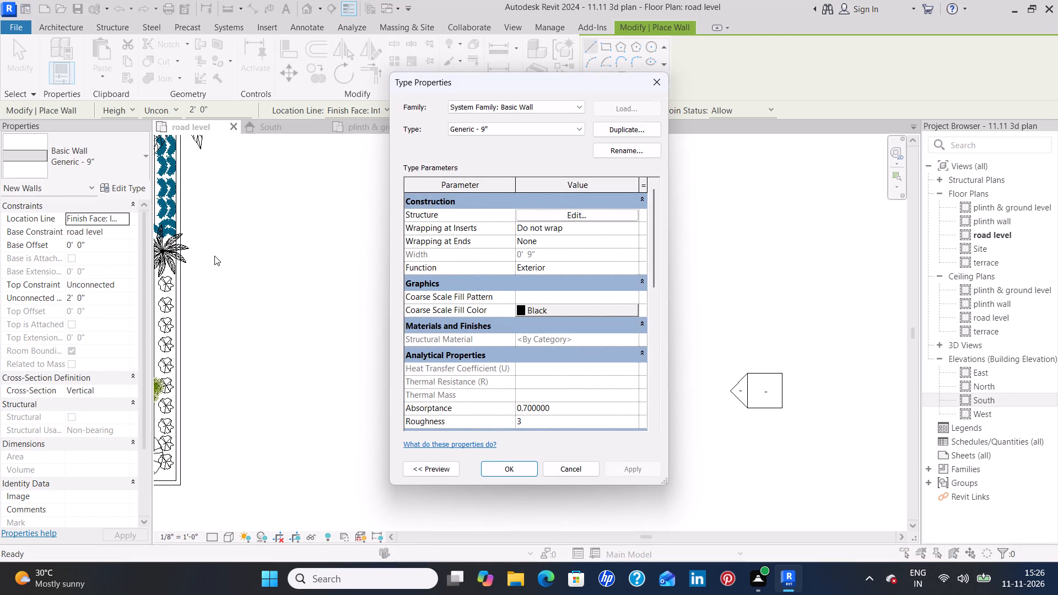
click(249, 245)
click(625, 131)
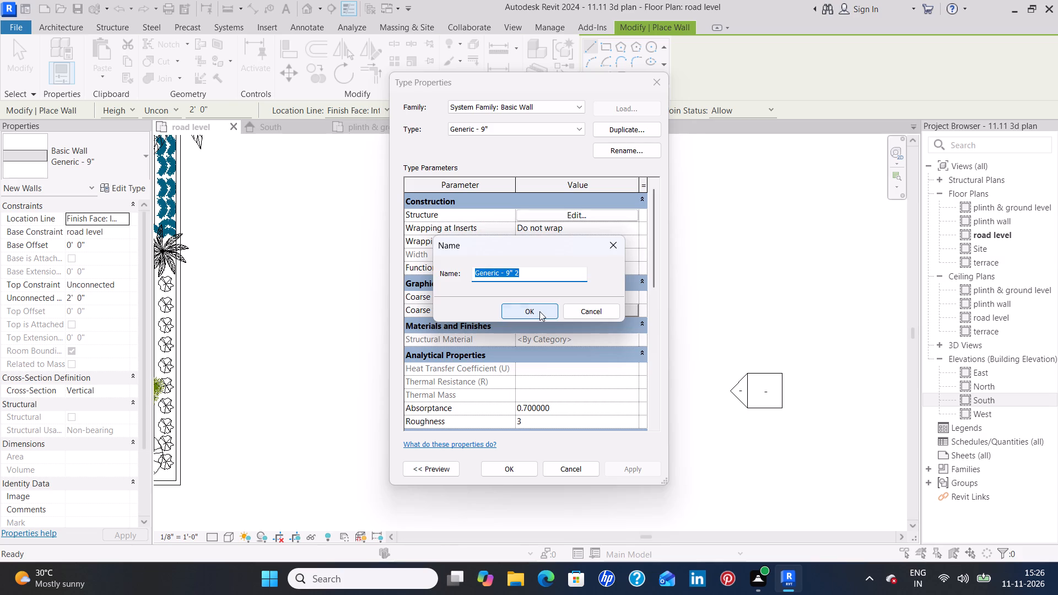
click(539, 311)
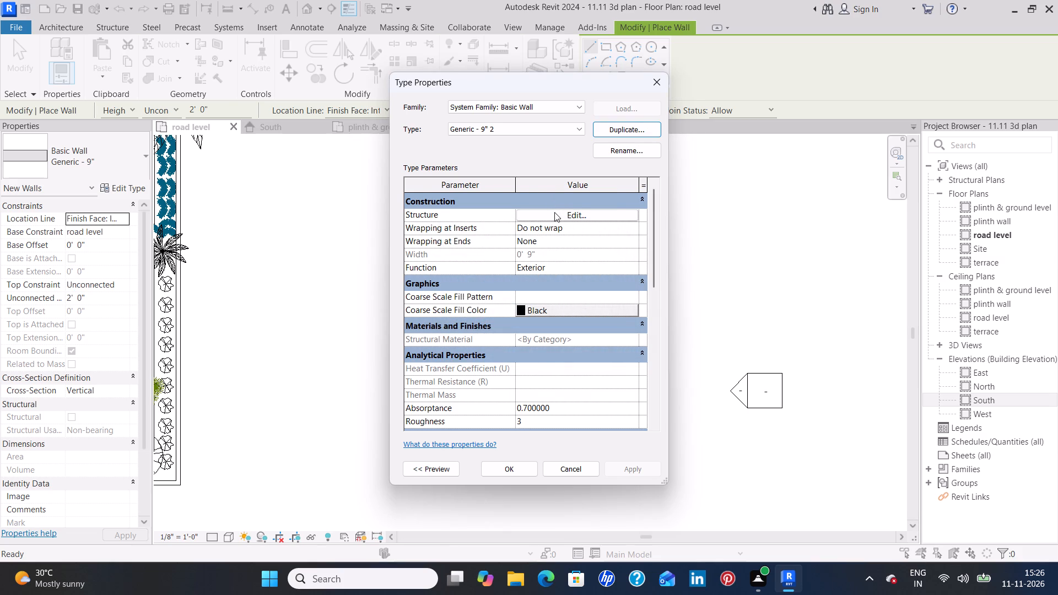
Insert two layers above the duplicated type's 9" layer, setting the outermost to Finish 1 [4] and the innermost to Finish 2 [5].
click(554, 212)
click(439, 318)
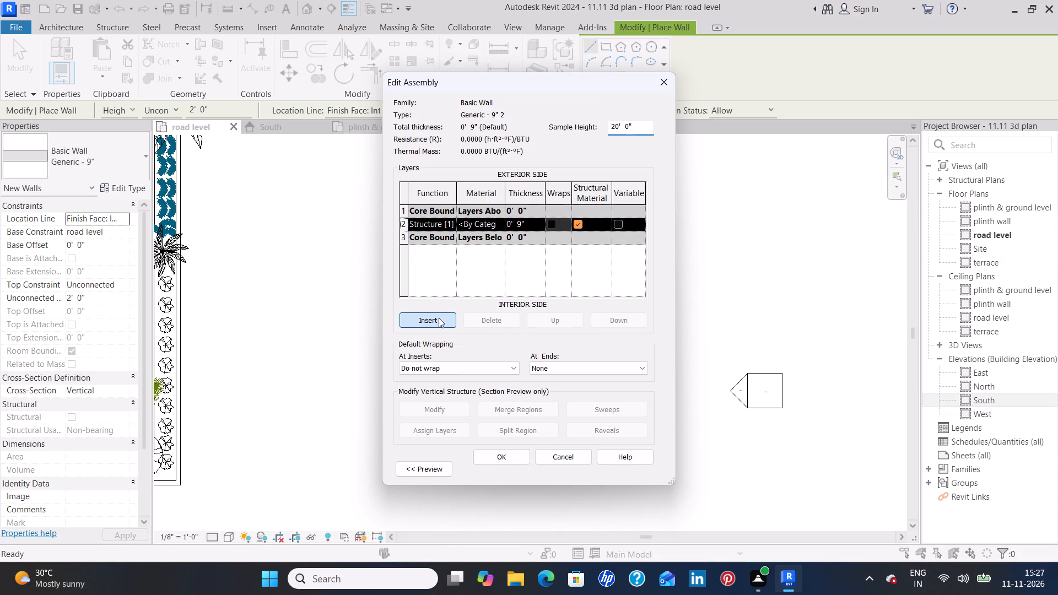
click(438, 322)
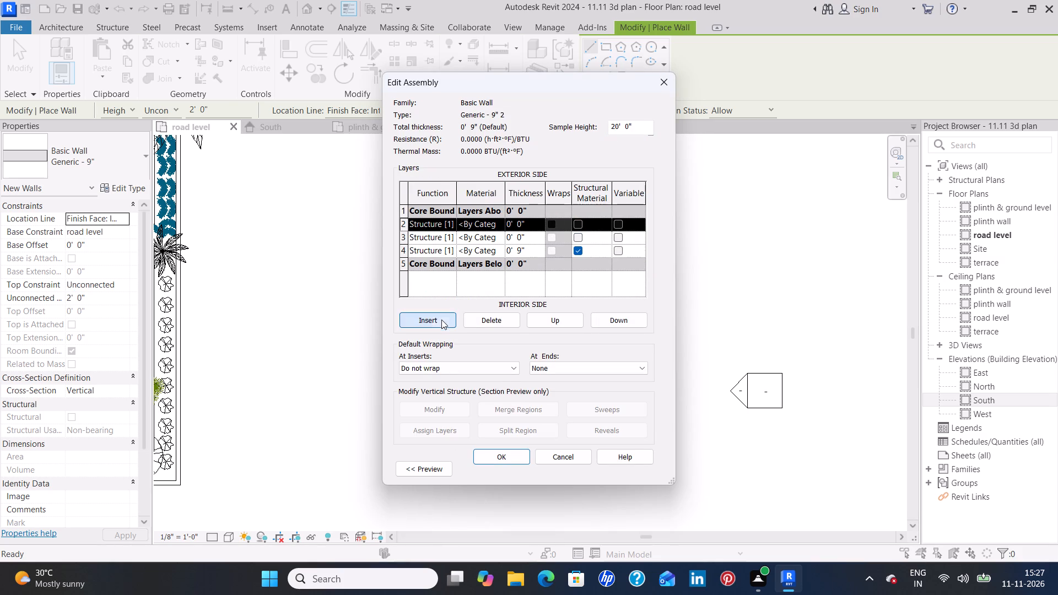
click(453, 222)
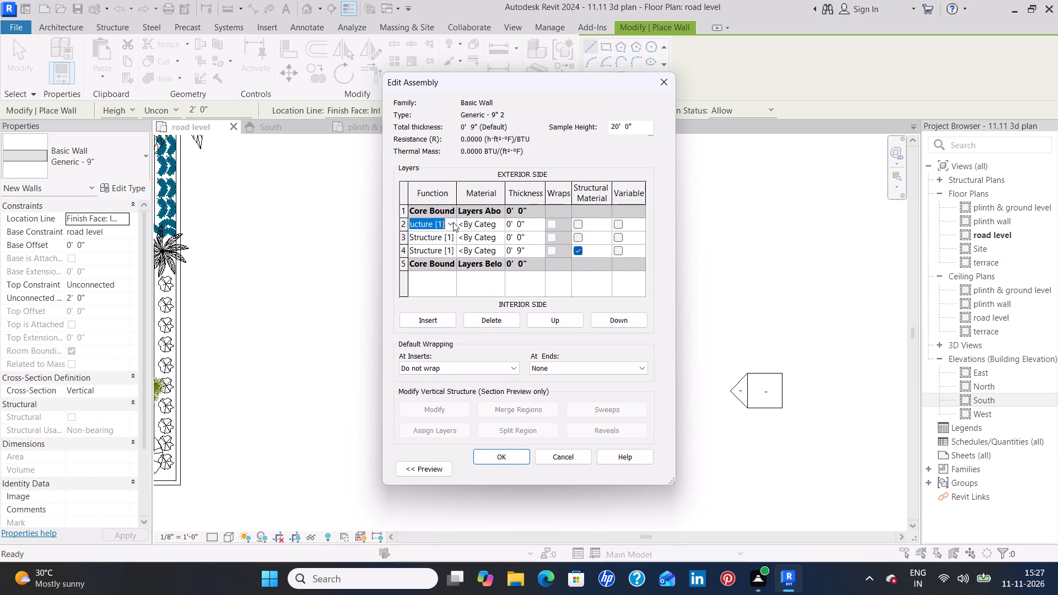
click(441, 270)
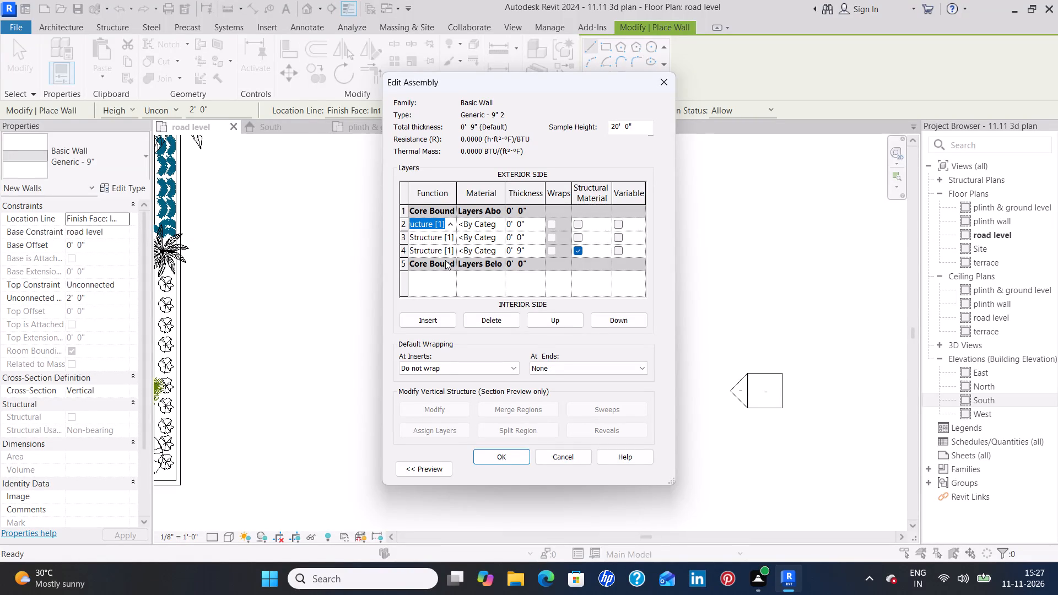
click(455, 248)
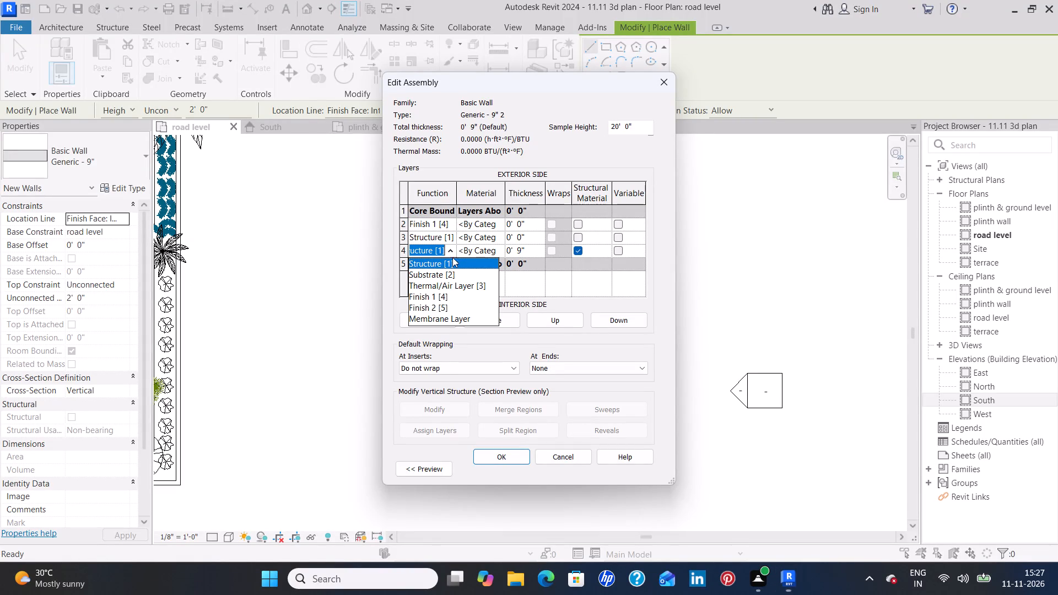
click(449, 310)
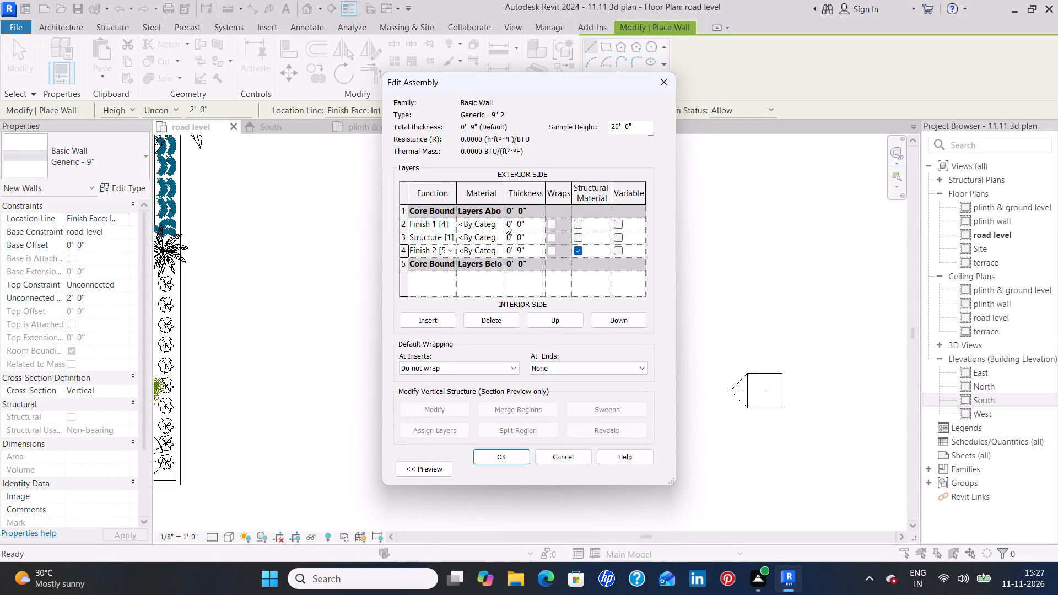
Assign the Brick, Soldier Course material to the wall's outer Finish 1 [4] layer.
click(503, 225)
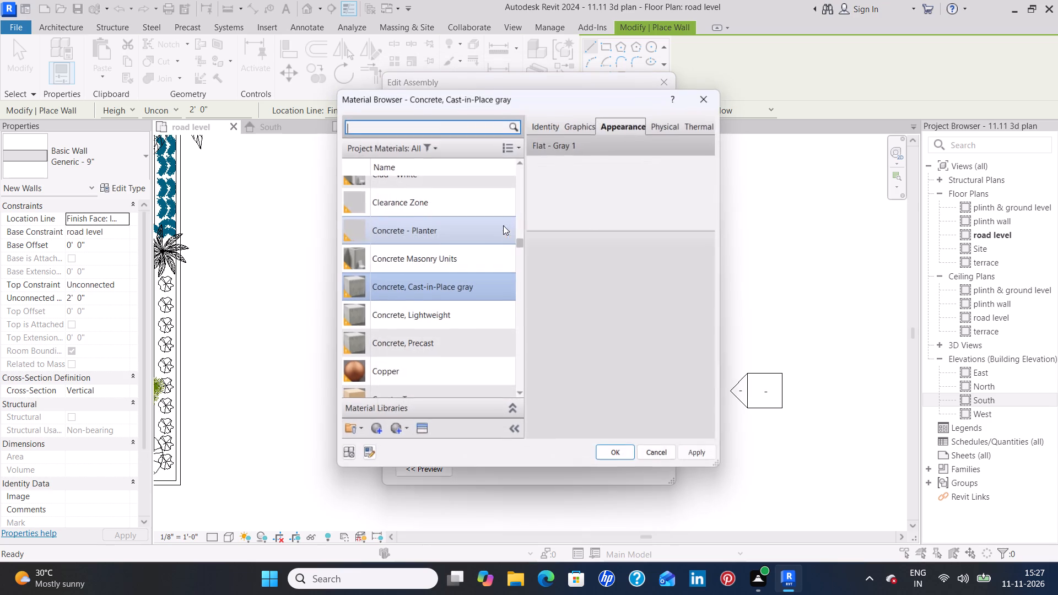
scroll(393, 301, down, 5)
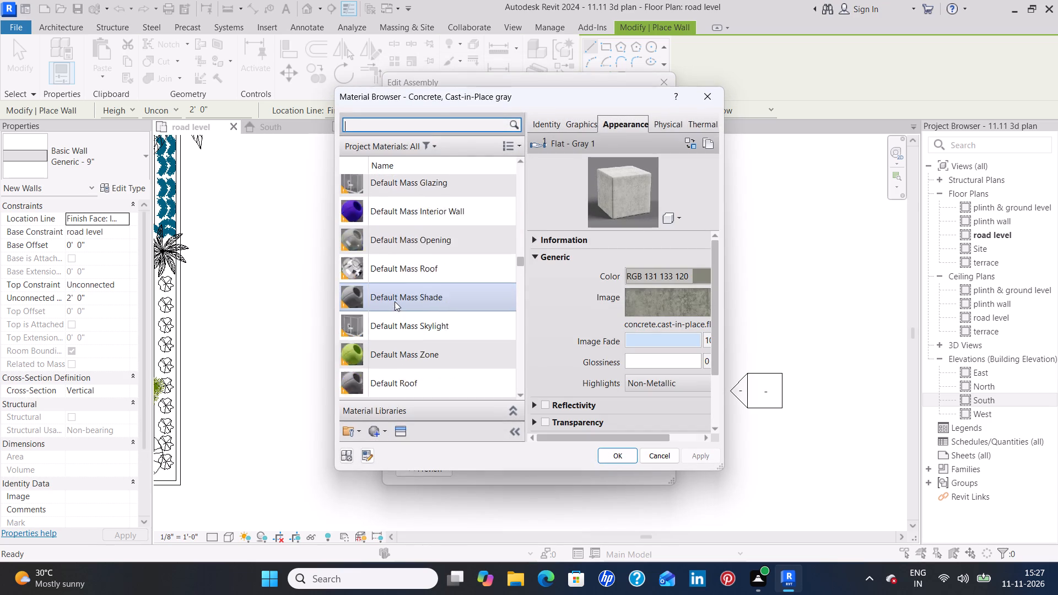
scroll(395, 301, down, 3)
scroll(396, 301, up, 10)
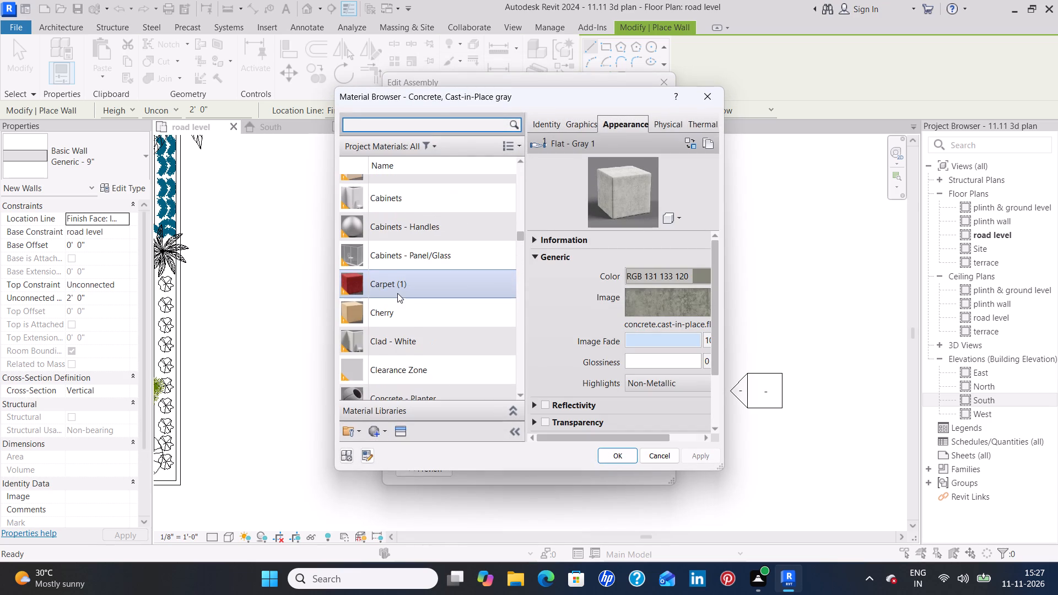
scroll(398, 293, up, 2)
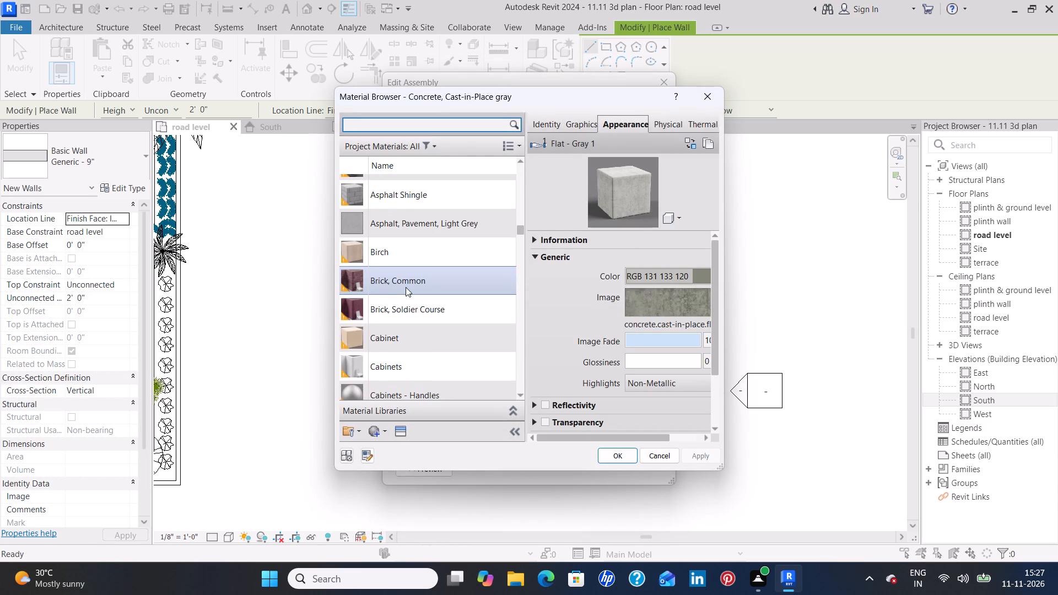
click(403, 309)
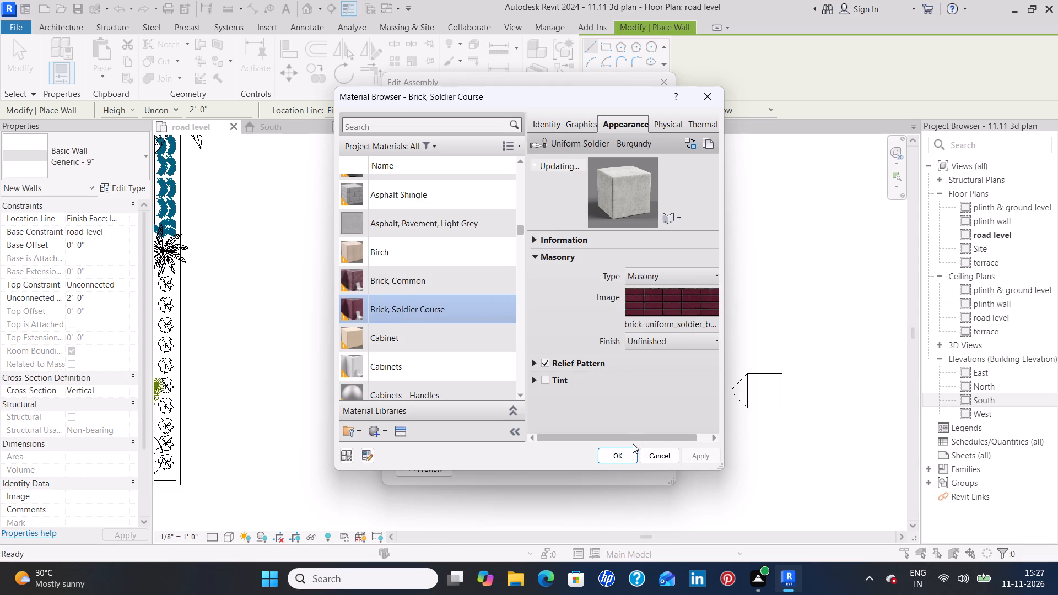
click(630, 456)
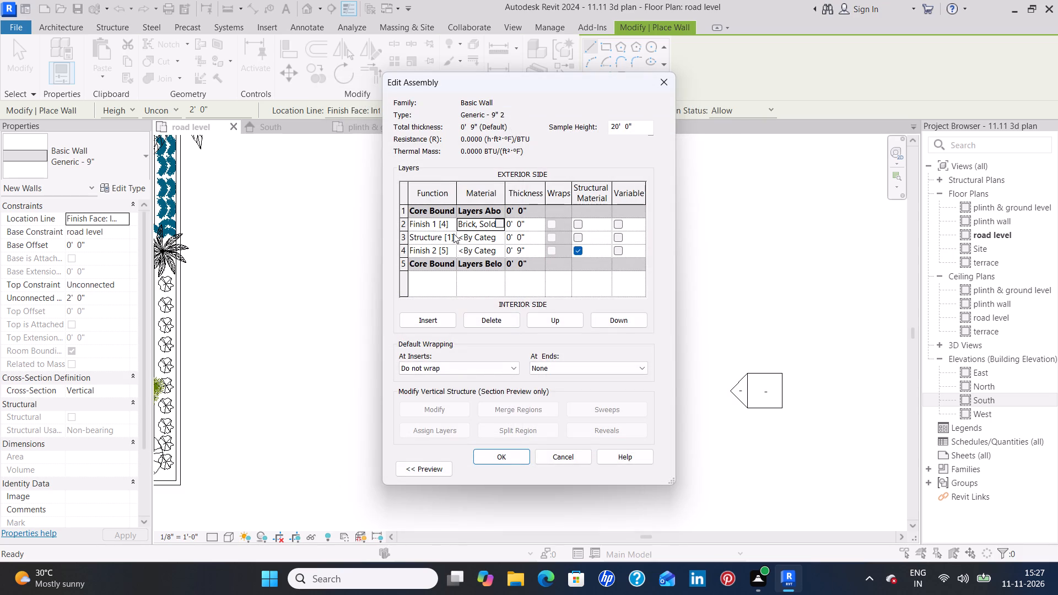
Keep the middle layer's function as Structure [1] and assign it the Concrete, Precast material.
click(450, 240)
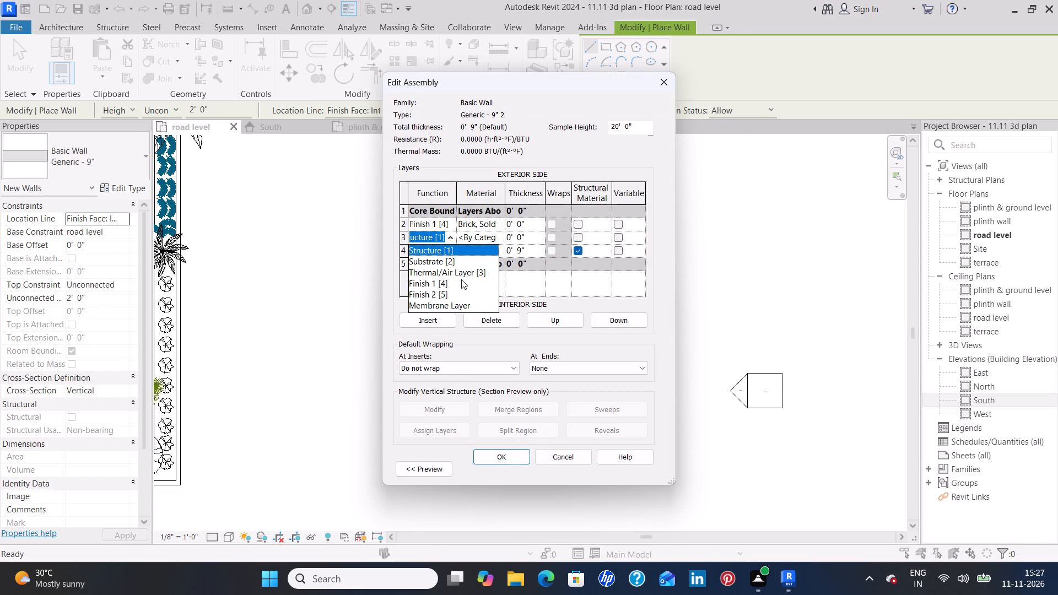
click(448, 251)
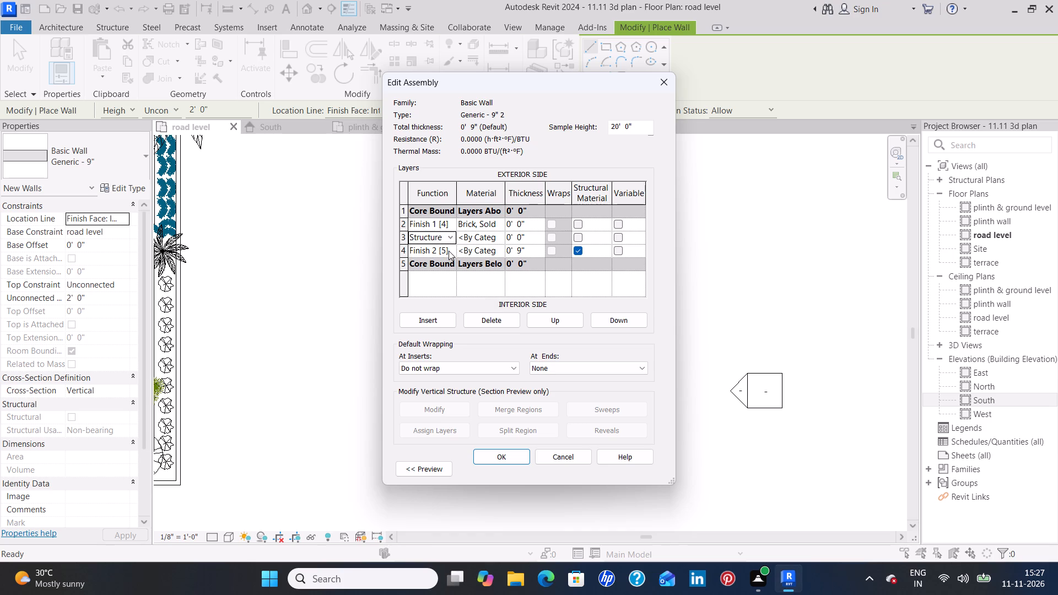
click(501, 239)
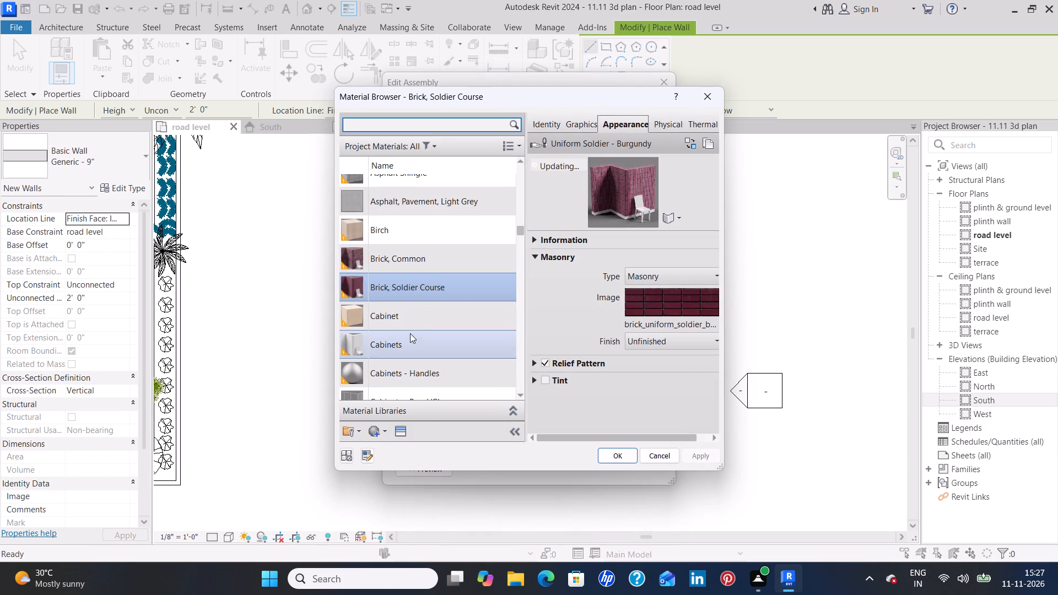
scroll(417, 318, down, 3)
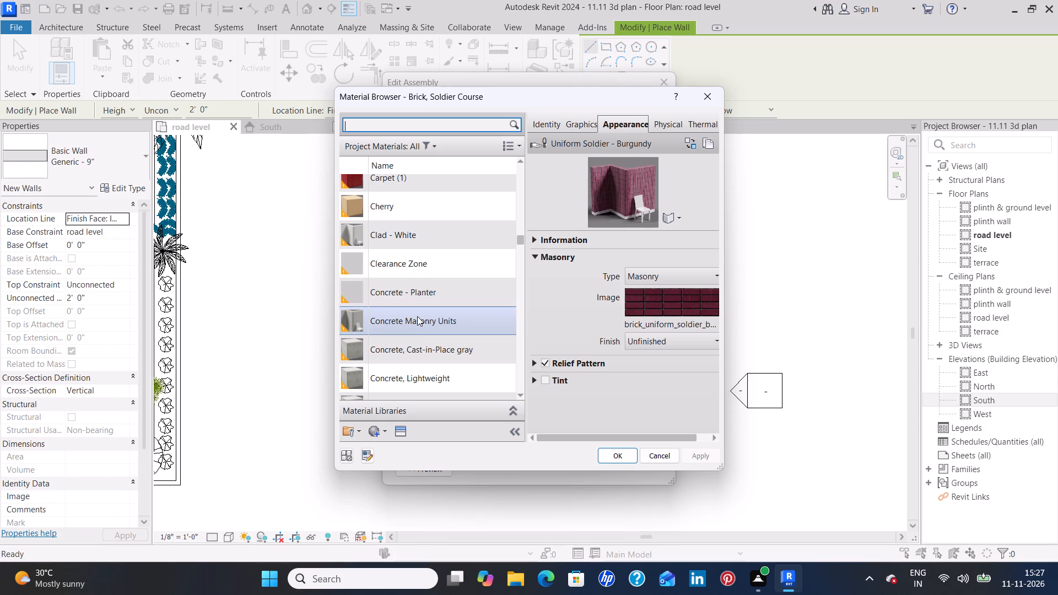
scroll(422, 348, down, 1)
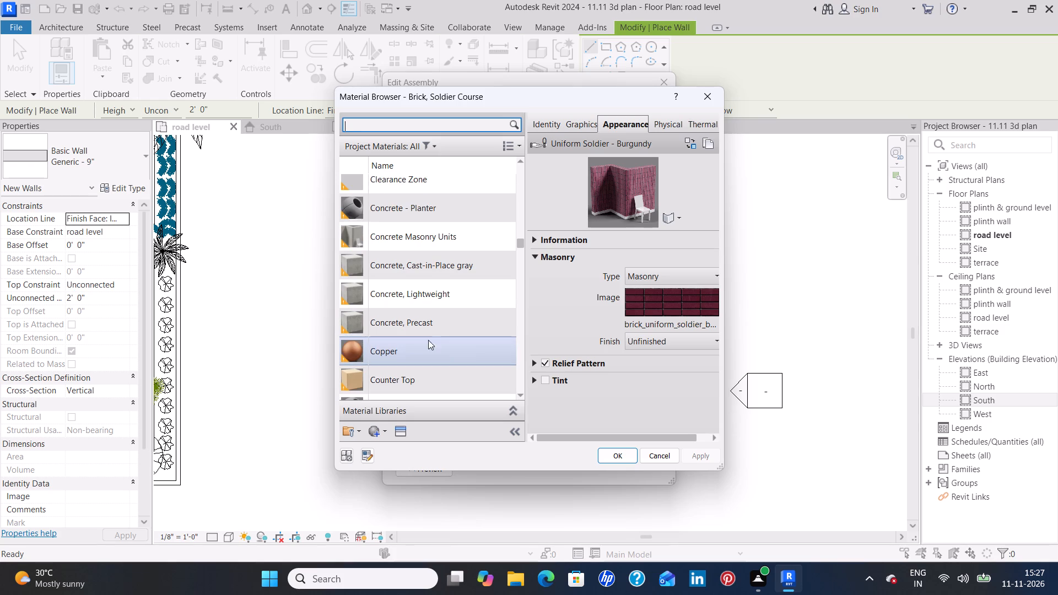
click(397, 319)
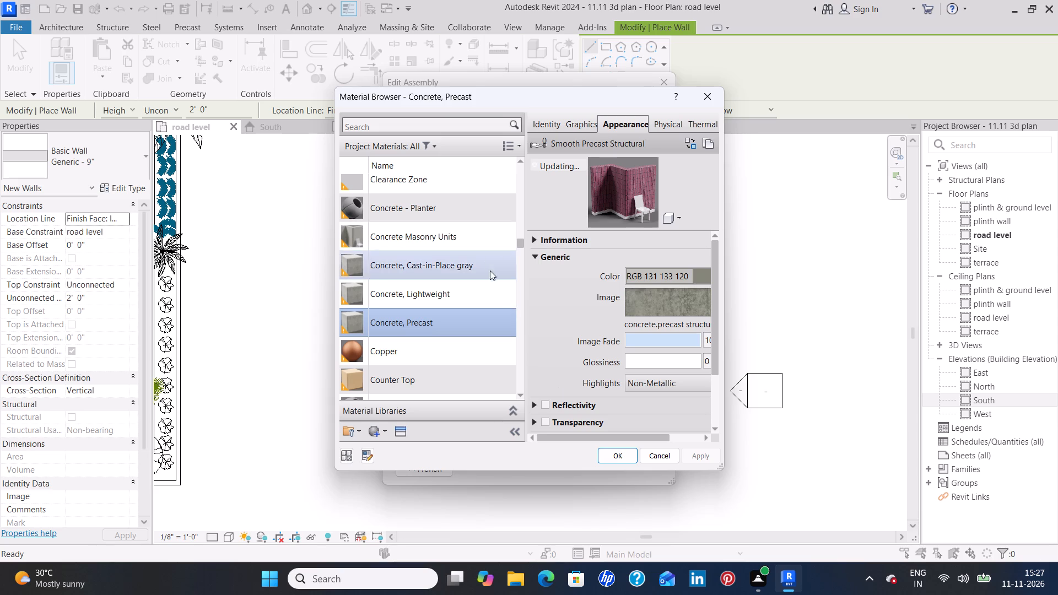
click(484, 247)
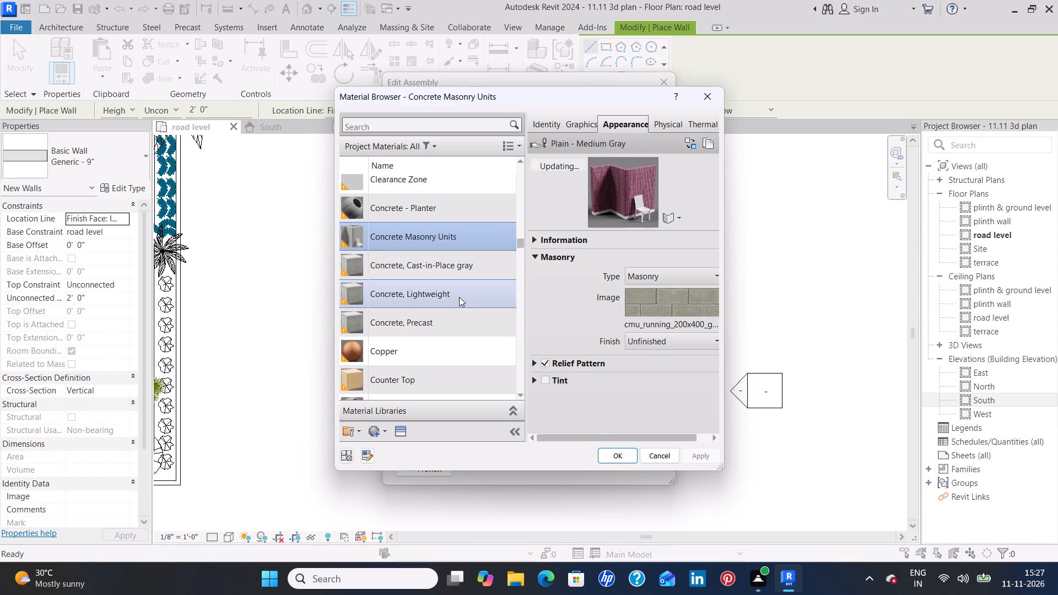
click(454, 318)
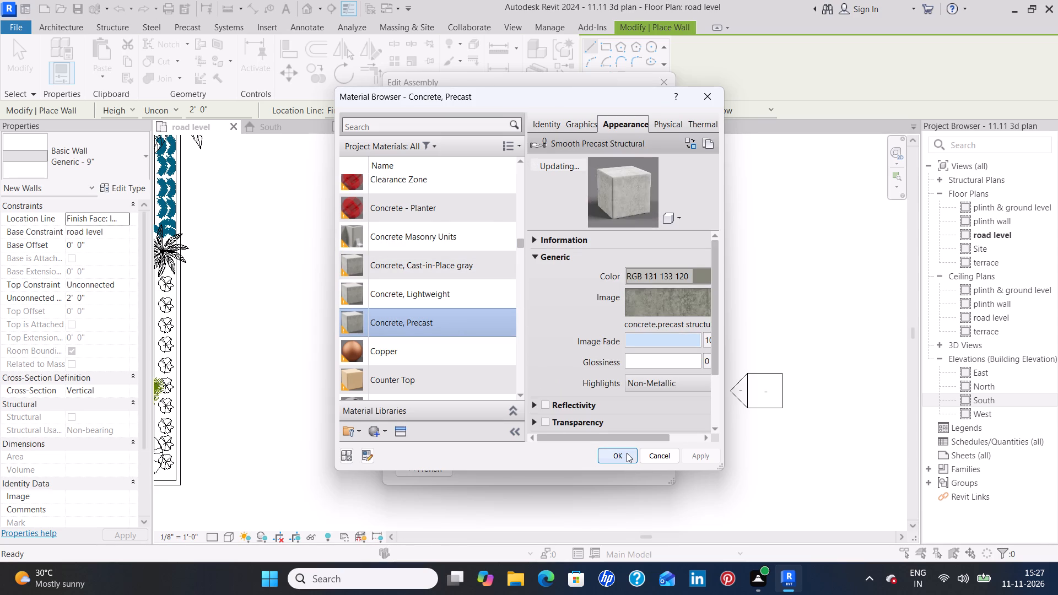
click(627, 453)
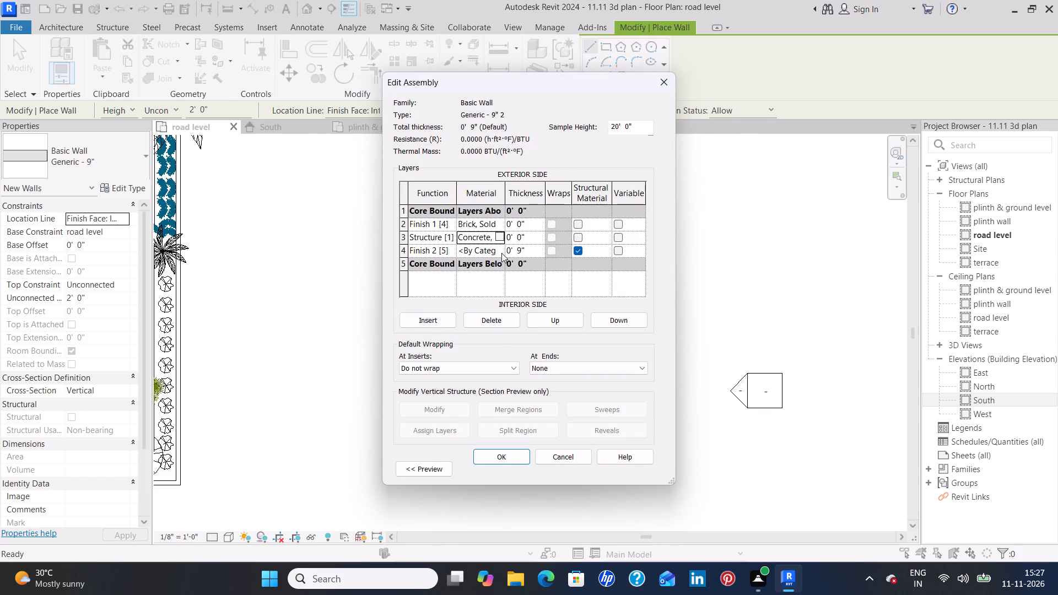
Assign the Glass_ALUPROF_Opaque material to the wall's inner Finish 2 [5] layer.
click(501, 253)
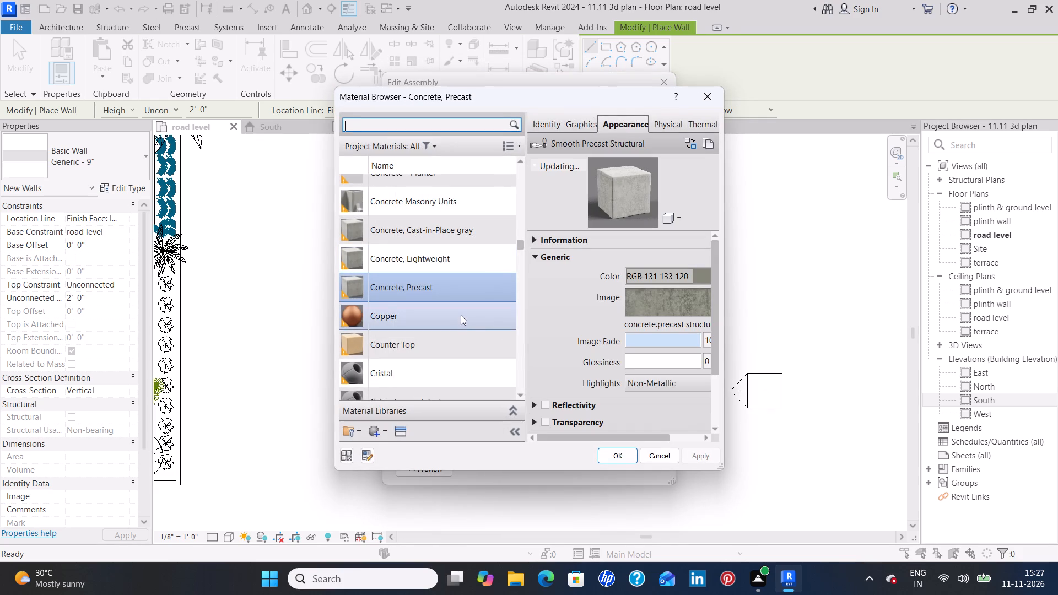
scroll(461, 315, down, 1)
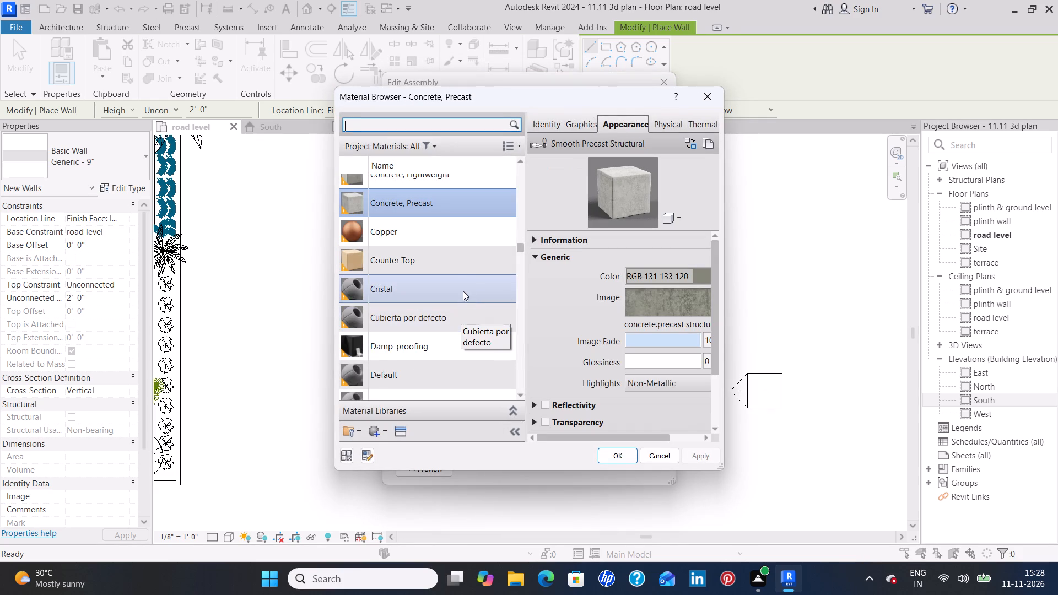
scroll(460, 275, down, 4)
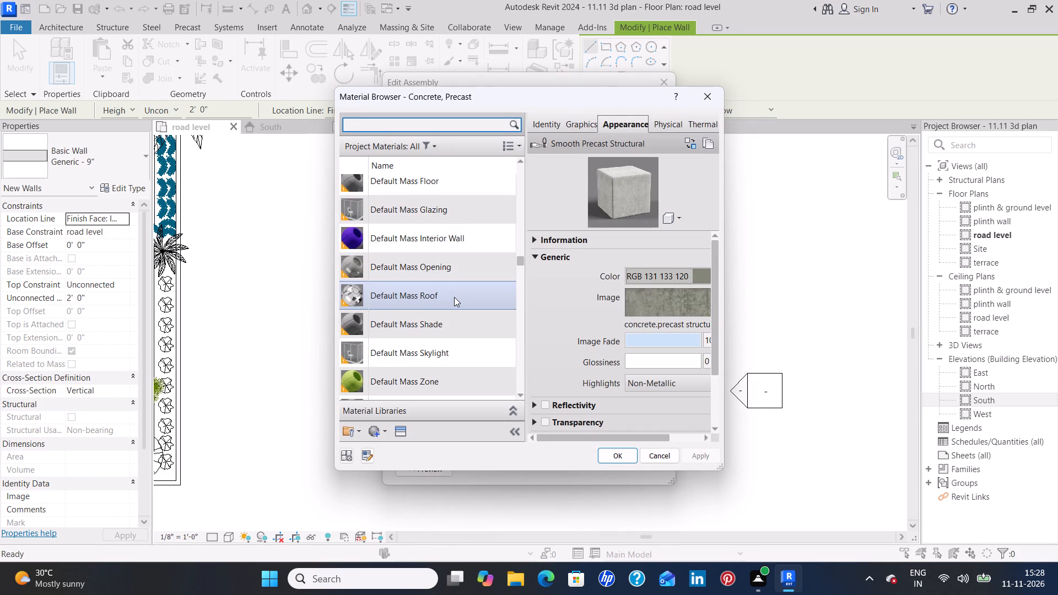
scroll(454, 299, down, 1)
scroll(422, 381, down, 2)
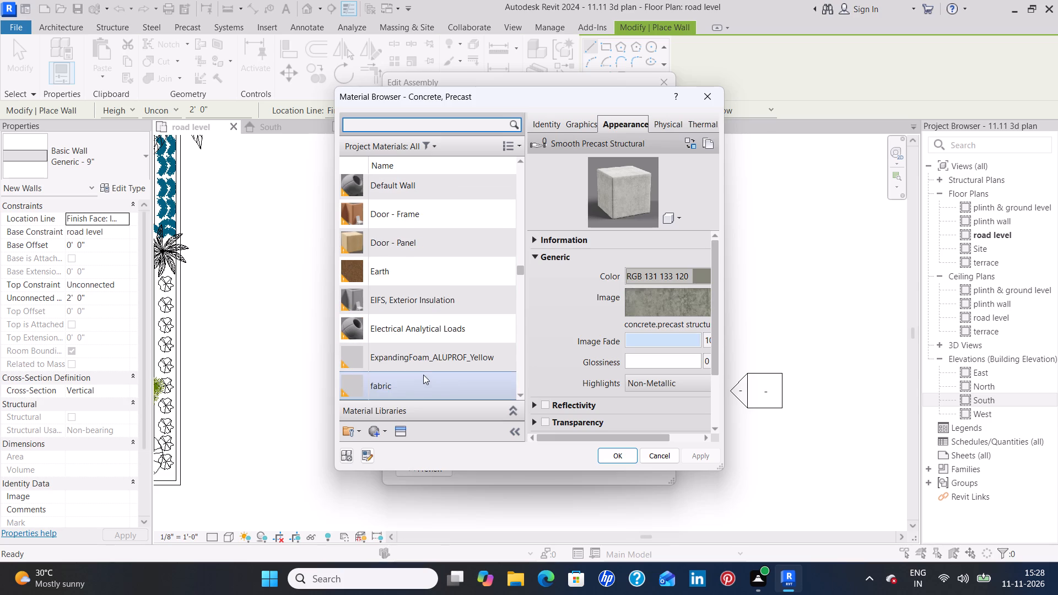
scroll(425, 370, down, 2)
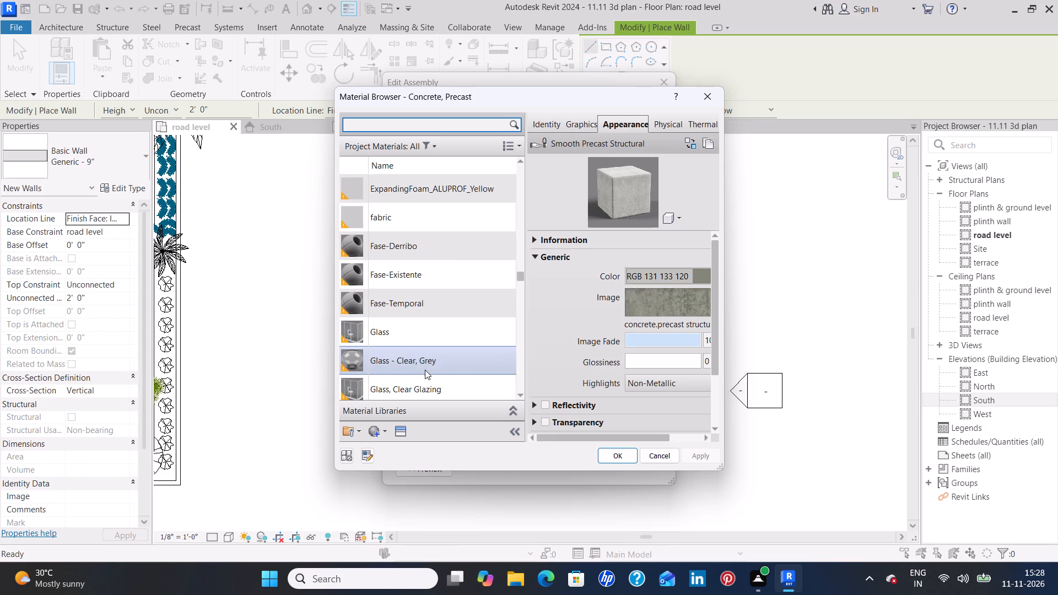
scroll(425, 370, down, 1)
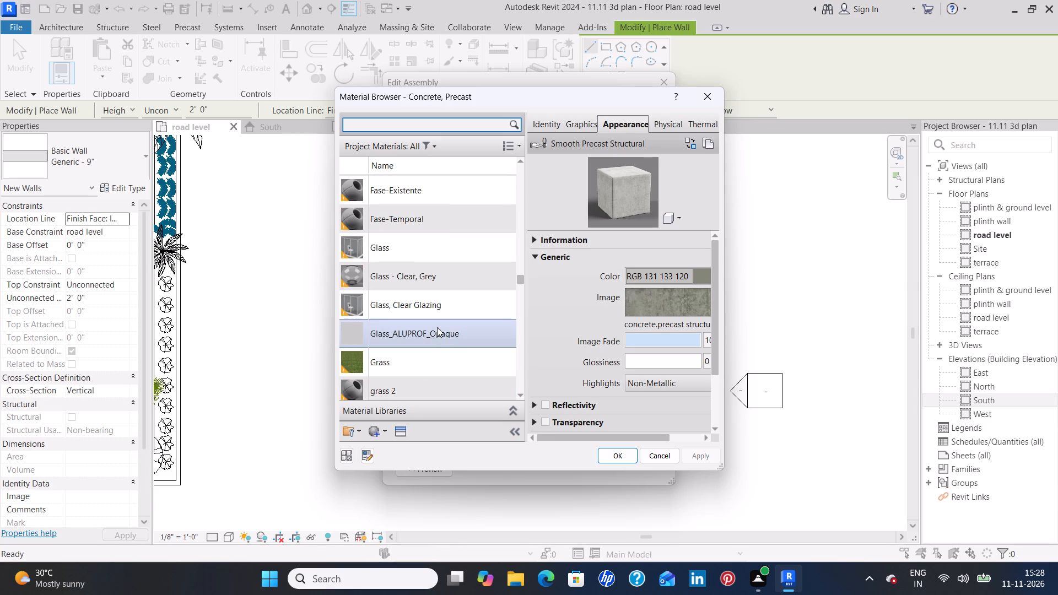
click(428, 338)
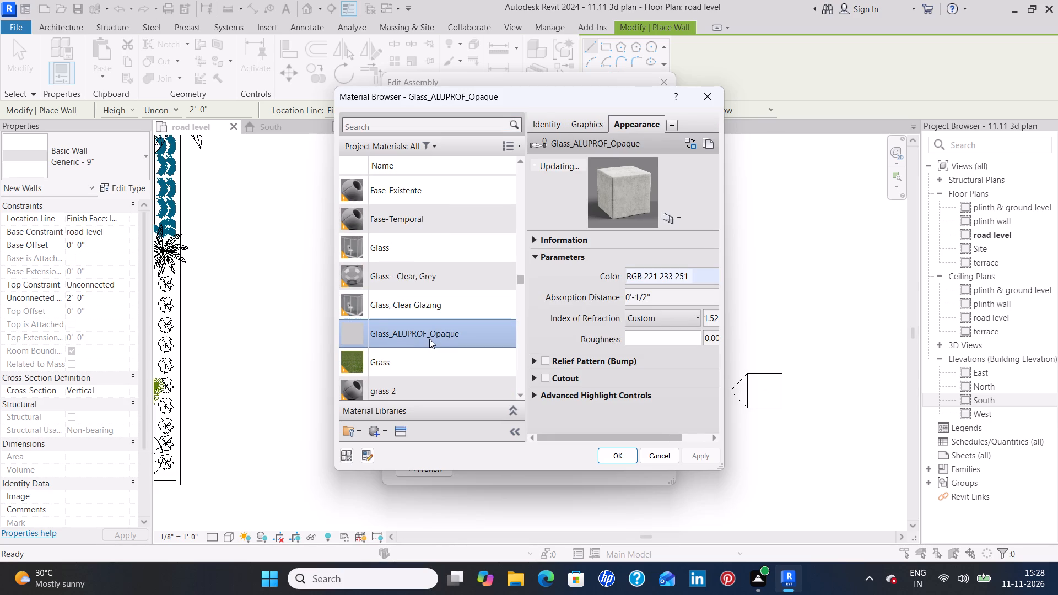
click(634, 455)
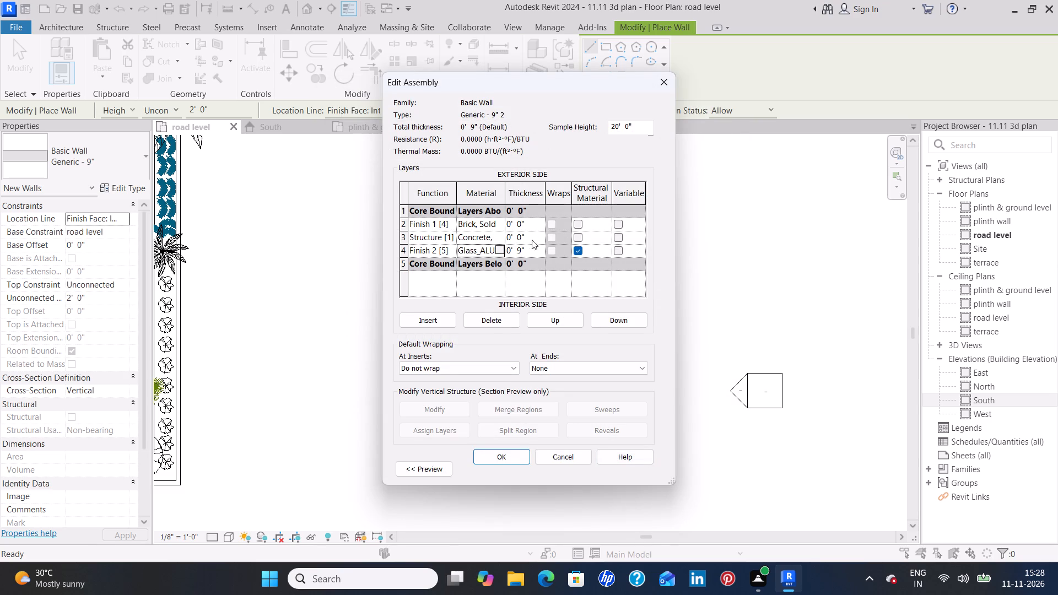
Set the thickness of the brick Finish 1 [4] layer to 4.5".
click(535, 228)
key(BackSpace)
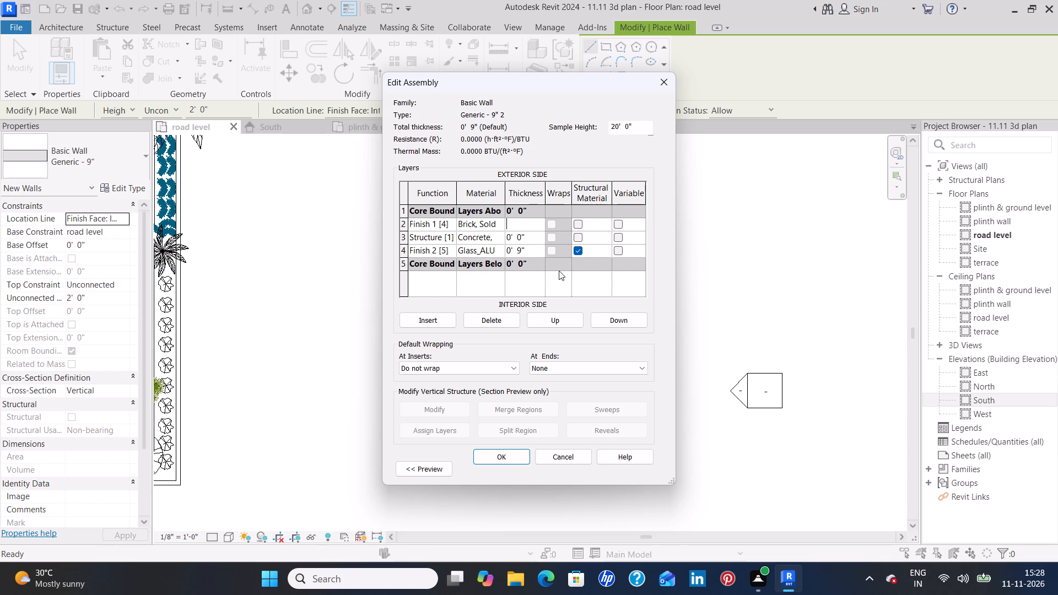
text(4.5")
key(Return)
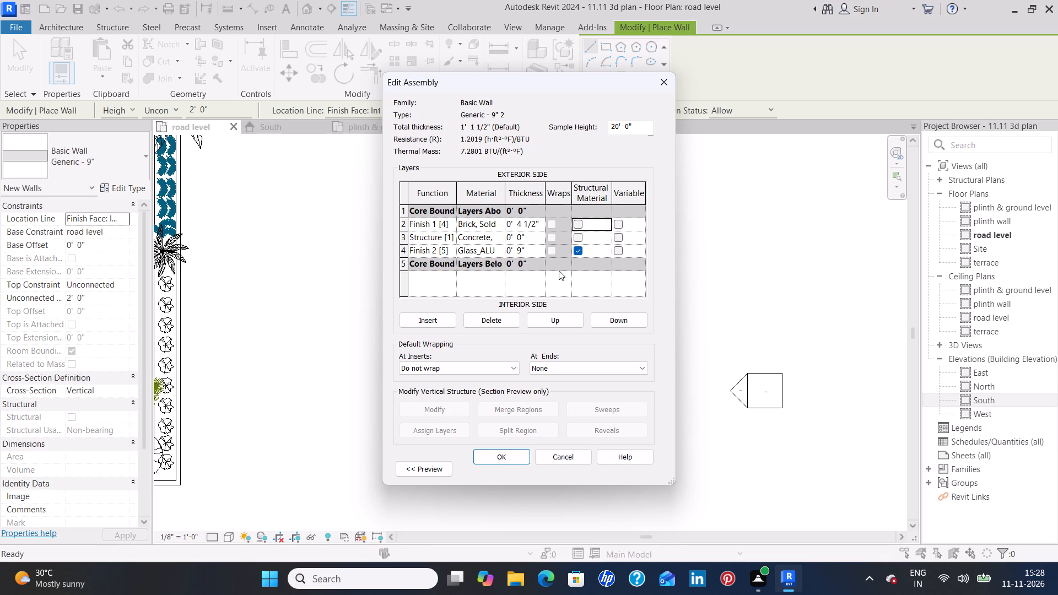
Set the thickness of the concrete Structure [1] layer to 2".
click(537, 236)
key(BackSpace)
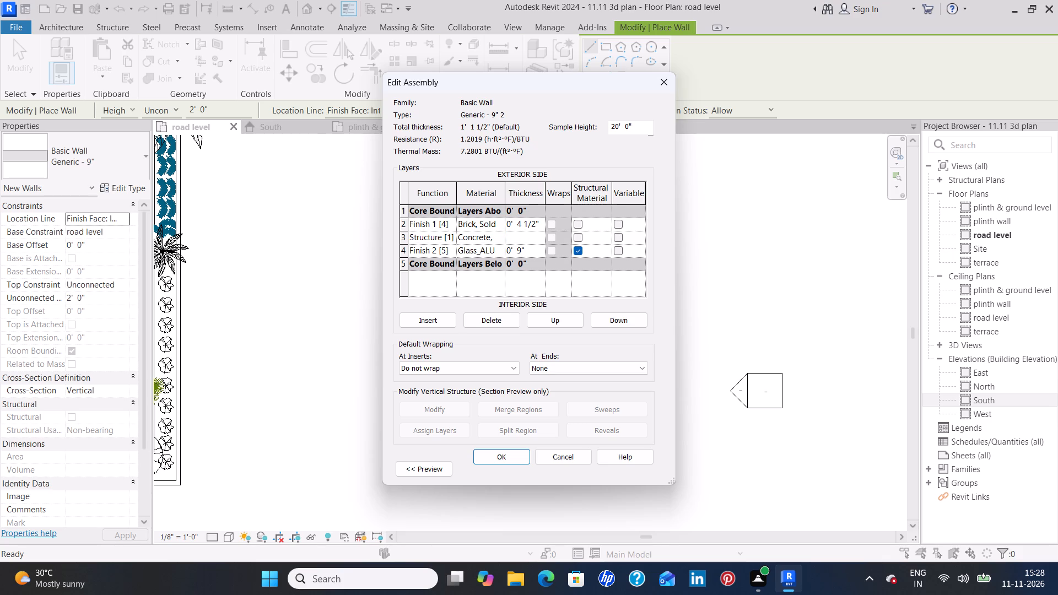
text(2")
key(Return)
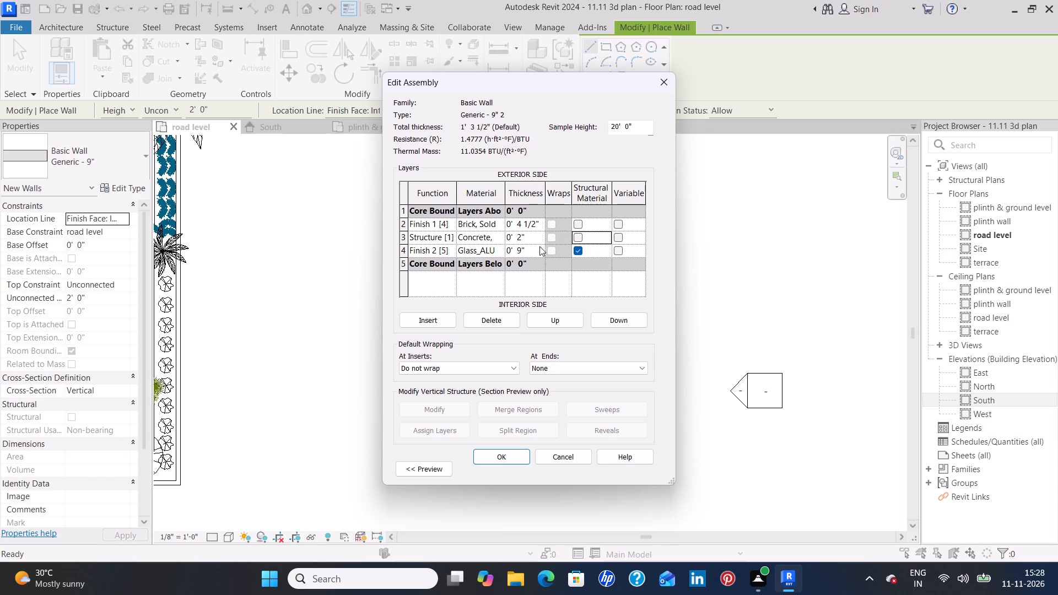
Set the thickness of the inner Finish 2 [5] layer to 2".
click(530, 251)
key(BackSpace)
key(BackSpace)
key(BackSpace)
key(BackSpace)
key(BackSpace)
key(BackSpace)
key(2)
key(shift+quotedbl)
key(Return)
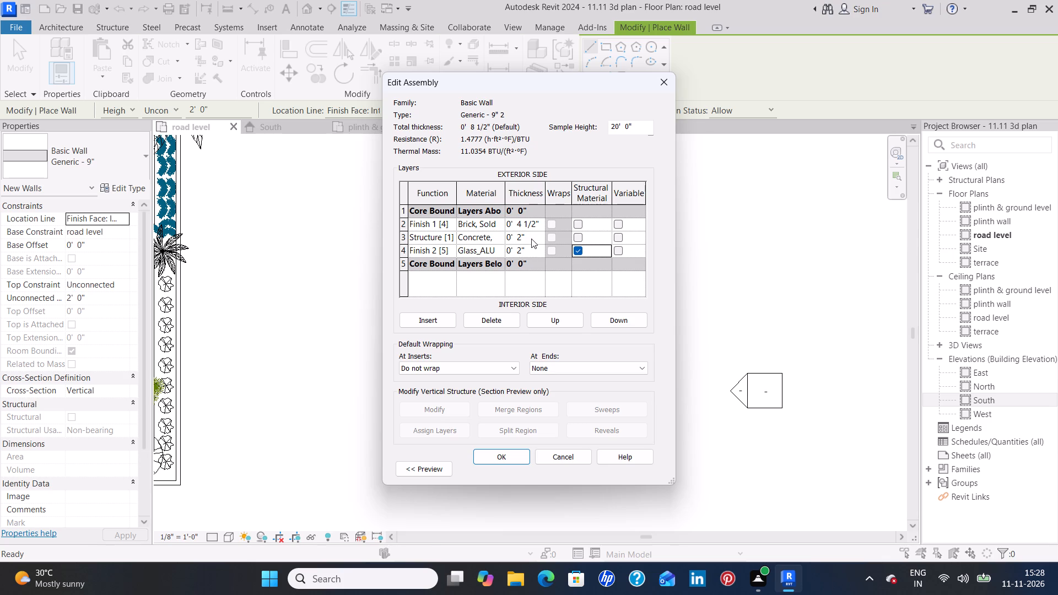
Set the thickness of the concrete Structure [1] layer to 2.5".
click(531, 239)
key(BackSpace)
key(BackSpace)
key(BackSpace)
key(BackSpace)
key(BackSpace)
key(BackSpace)
key(2)
text(.5")
key(Return)
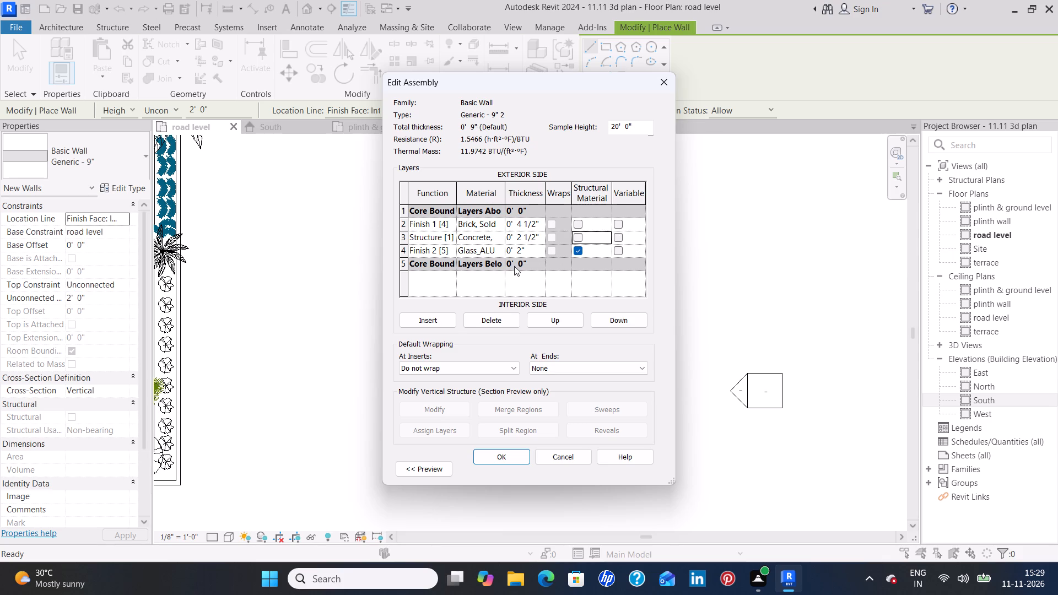
Assign the Gypsum Wall Board material to the Finish 2 [5] layer and accept the assembly and type properties.
click(501, 250)
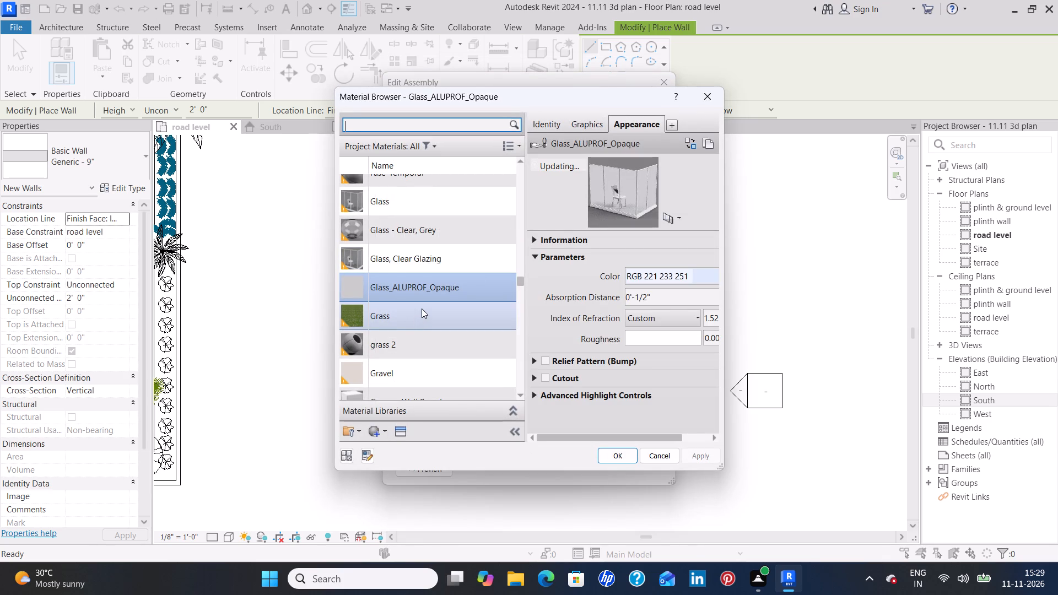
scroll(422, 309, down, 1)
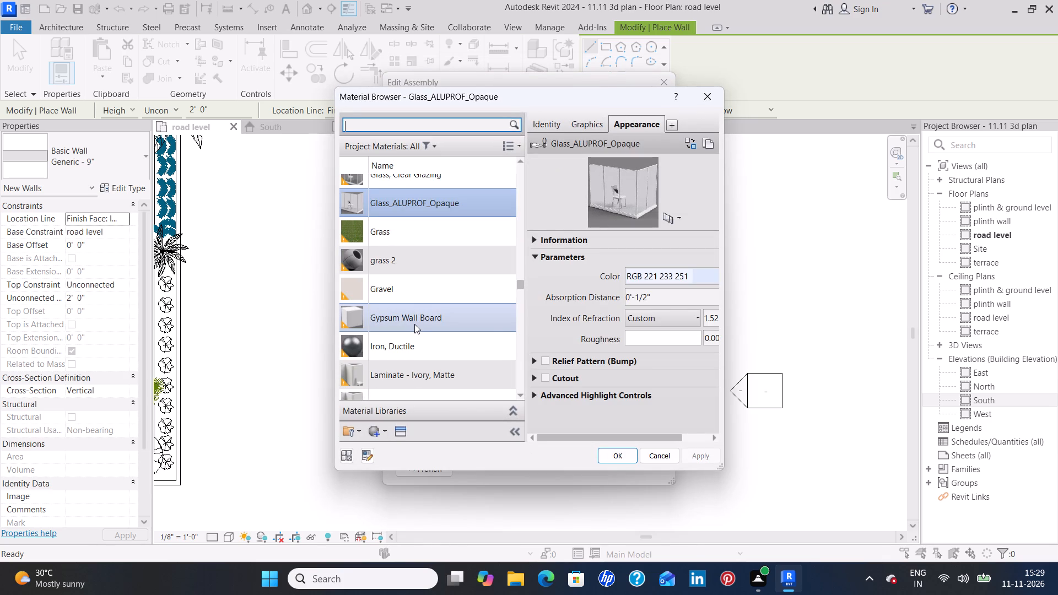
click(415, 321)
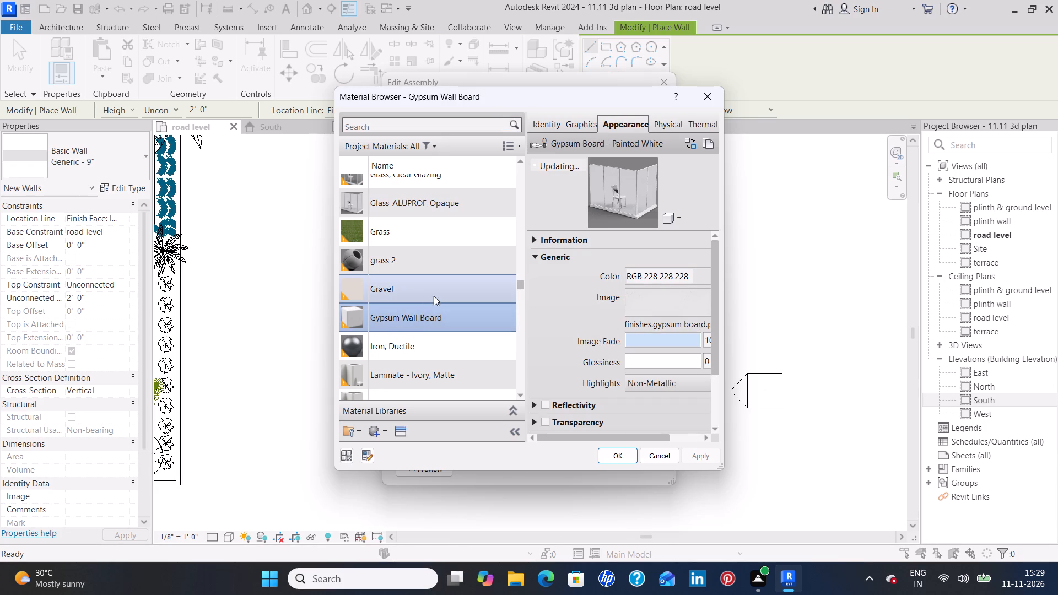
click(616, 457)
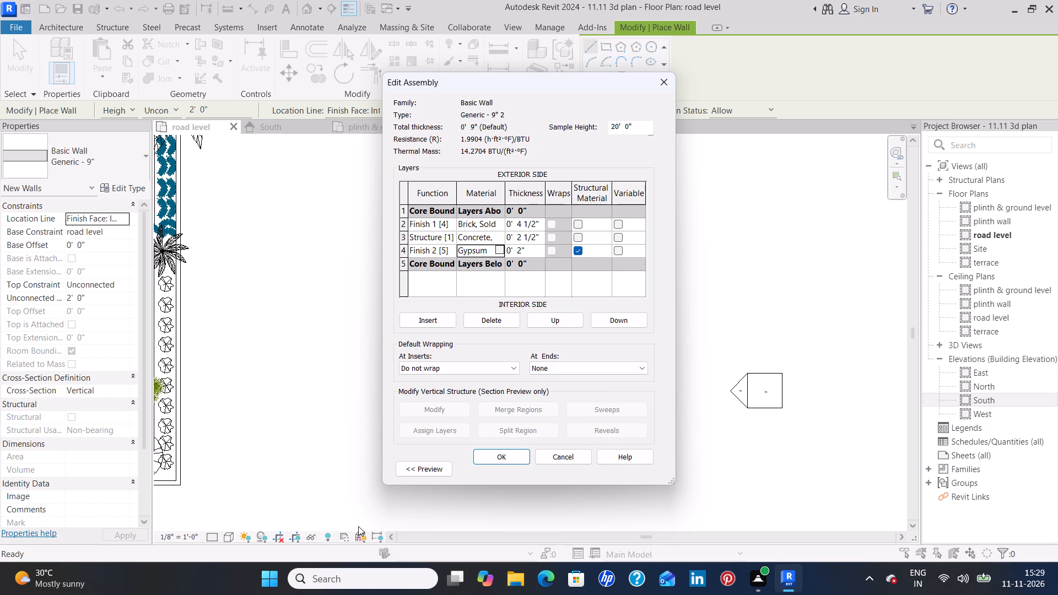
click(517, 454)
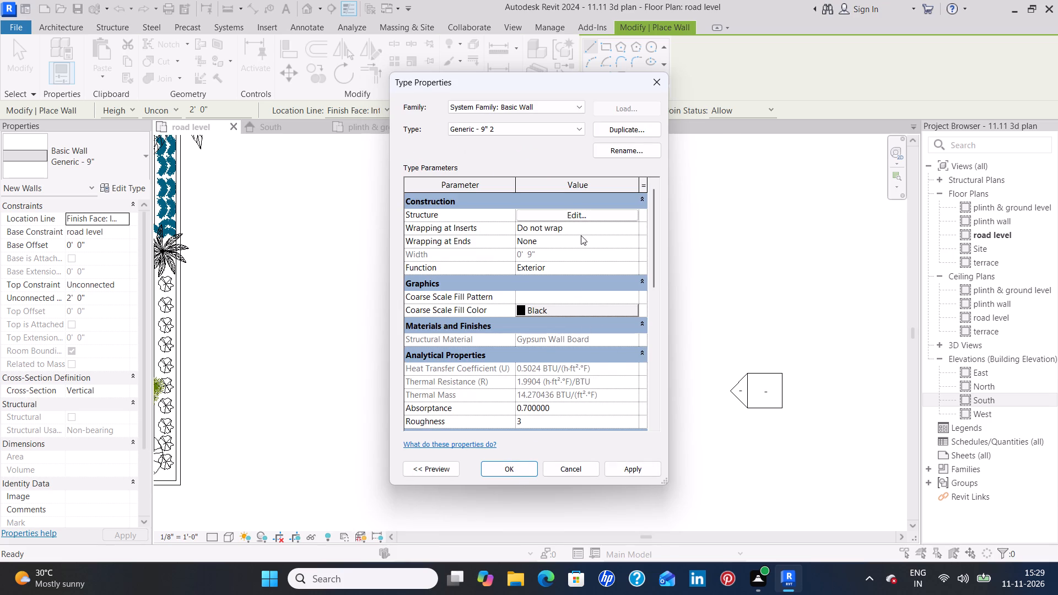
click(623, 472)
click(518, 471)
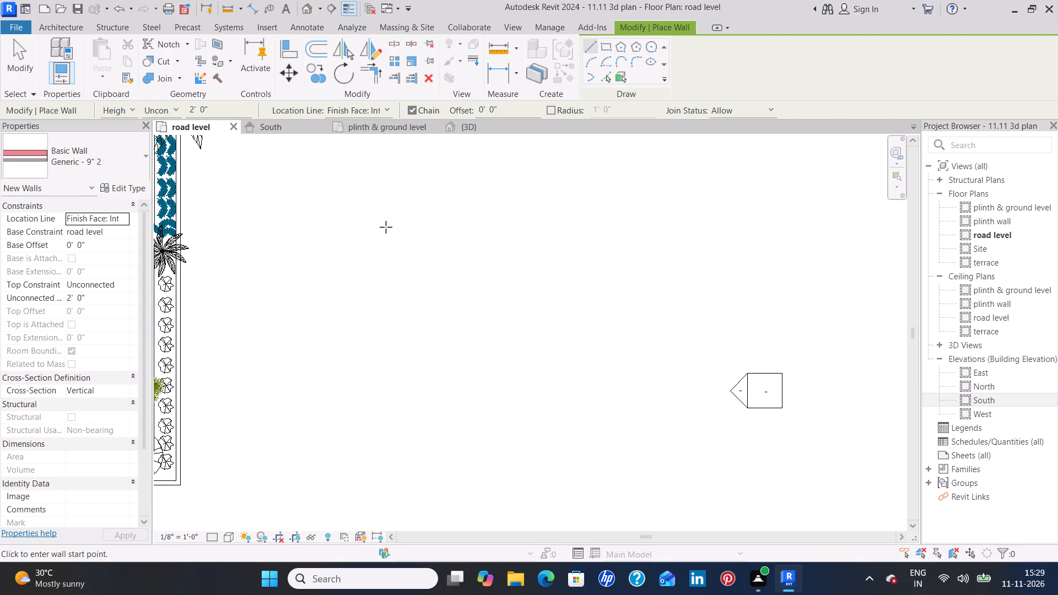
Draw an L-shaped pair of new-type walls in the plan's empty area: one horizontal about 23' long, one perpendicular down from its east end.
click(386, 227)
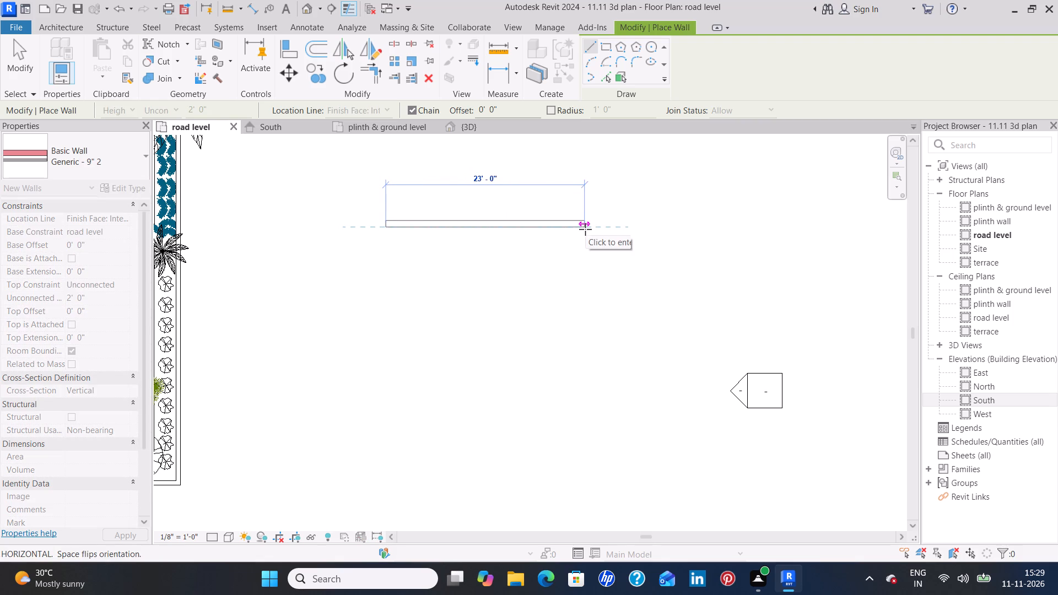
click(585, 229)
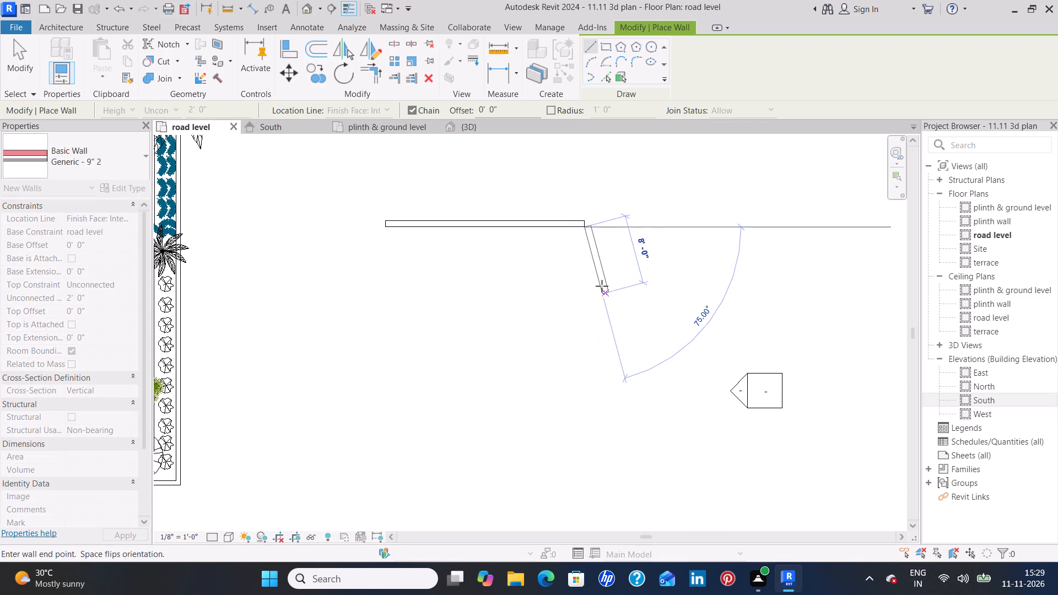
key(Escape)
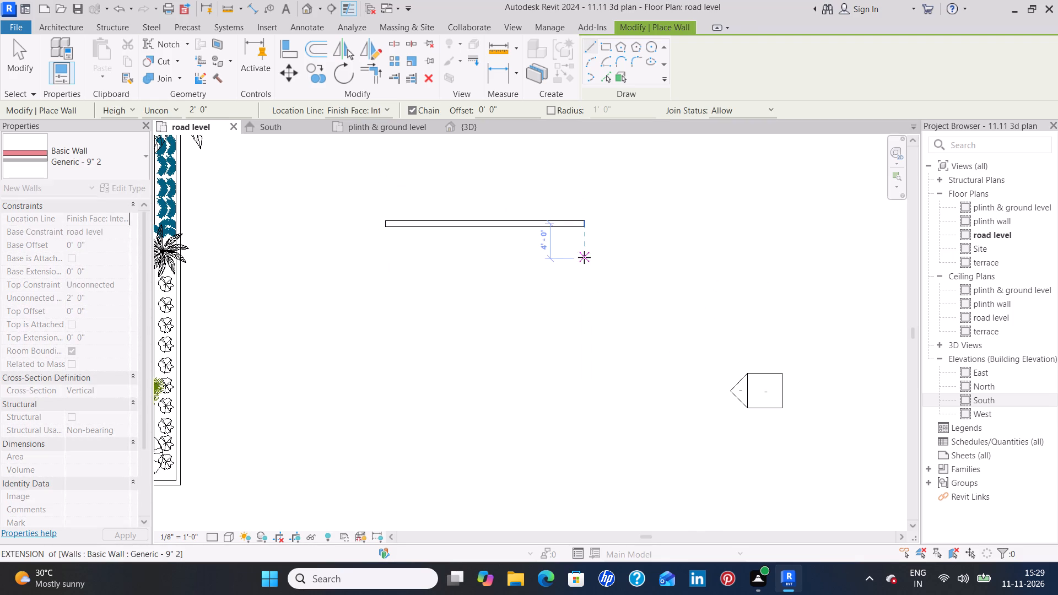
click(587, 230)
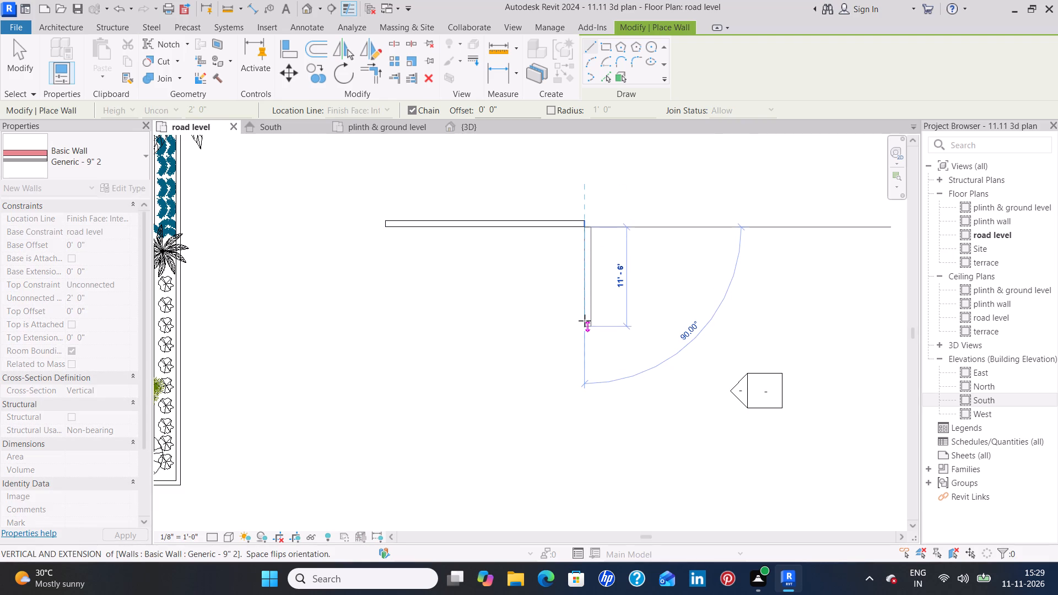
click(584, 315)
key(Escape)
key(Escape)
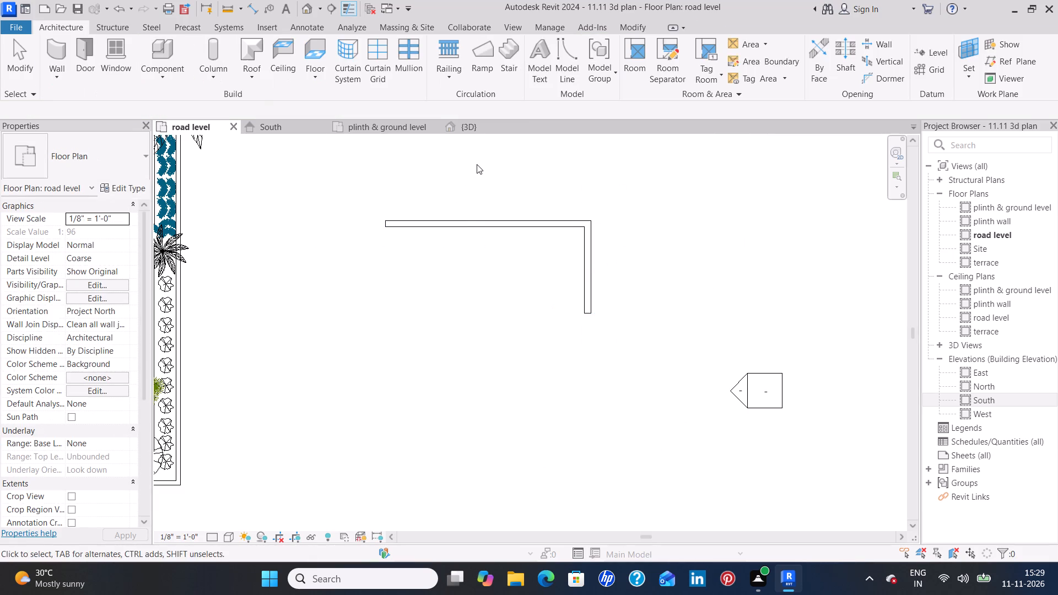
Examine the new L-shaped wall pair in the 3D view, checking its outer brick face, inner face and exposed end.
click(482, 132)
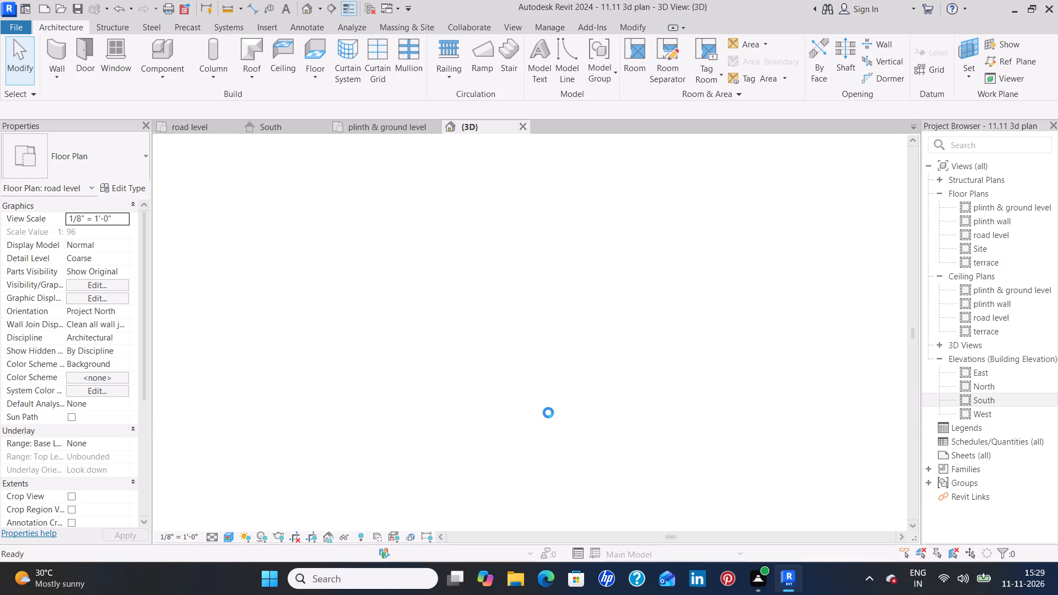
scroll(546, 401, down, 1)
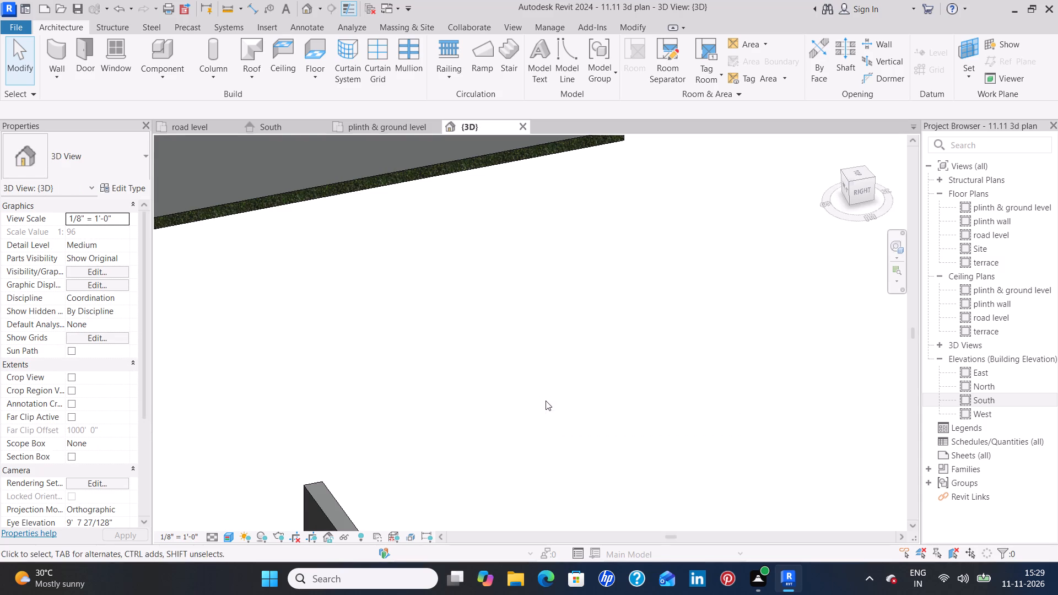
scroll(546, 401, down, 2)
middle_drag(542, 453, 512, 254)
scroll(434, 470, up, 2)
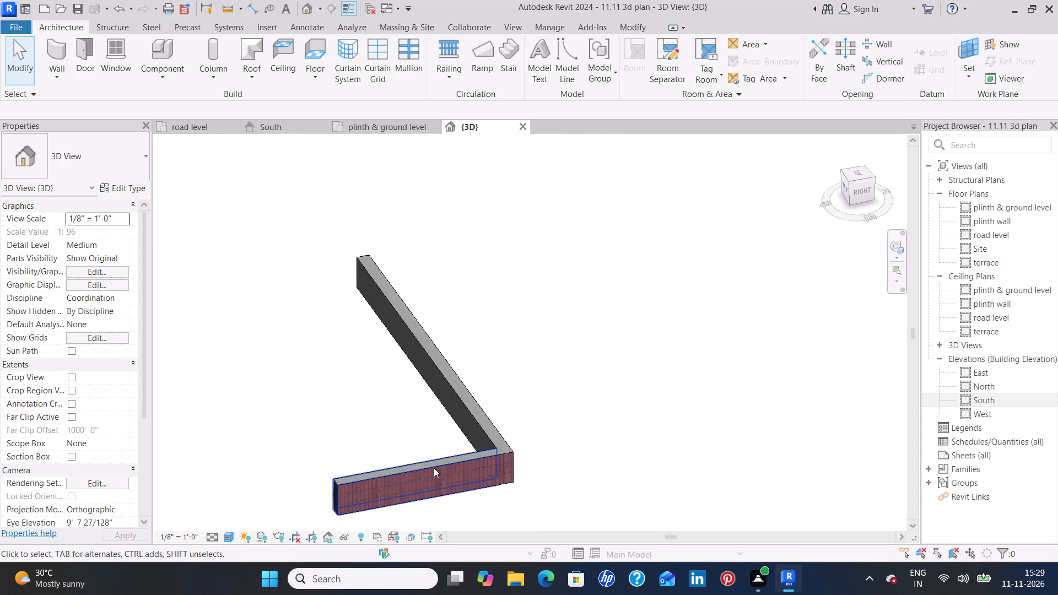
scroll(434, 468, up, 5)
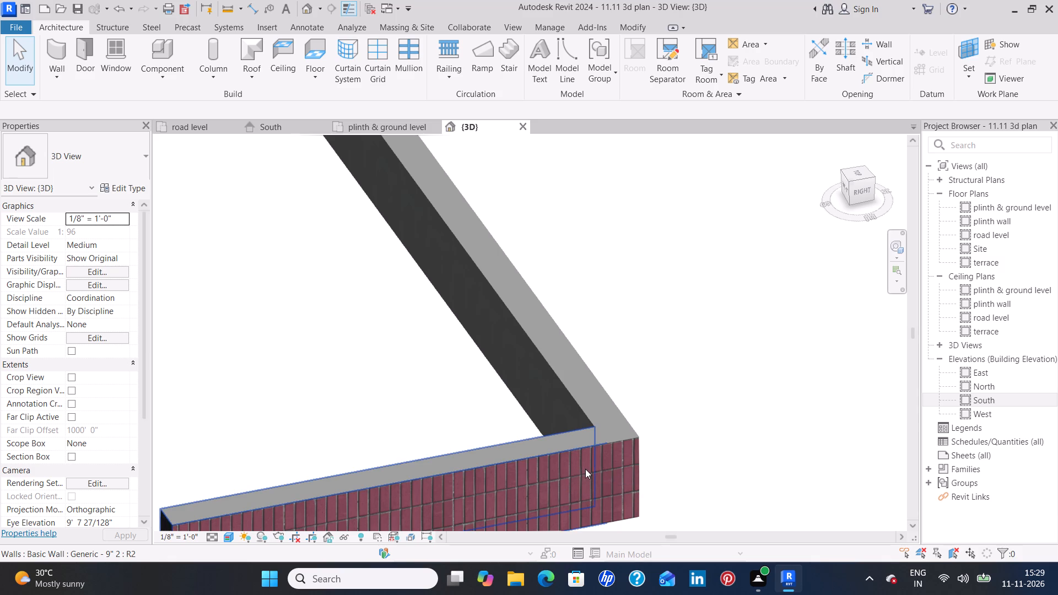
shift+middle_drag(585, 469, 679, 395)
middle_drag(681, 394, 682, 393)
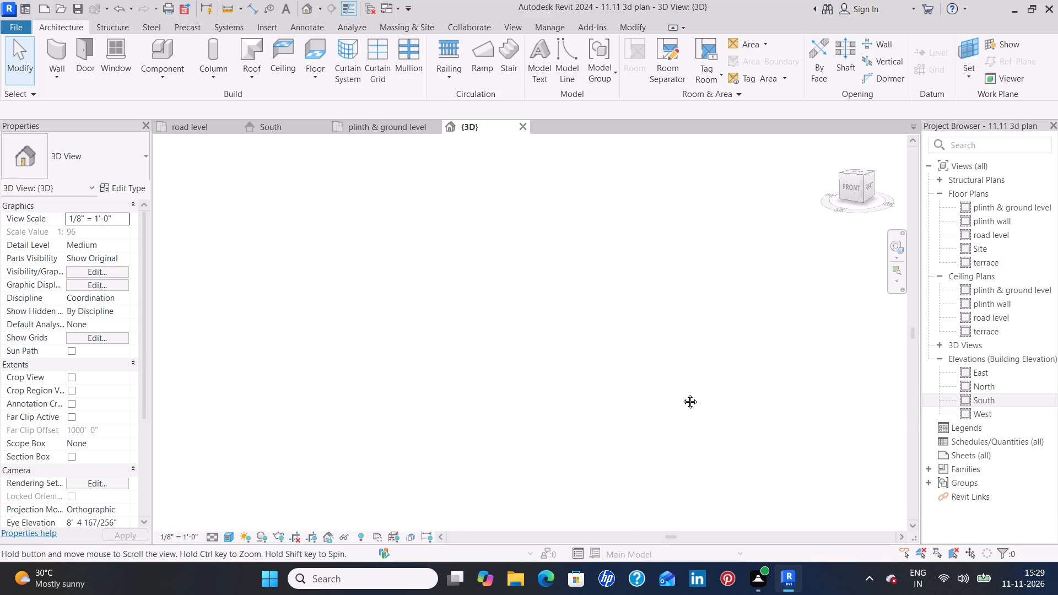
middle_drag(682, 393, 635, 458)
scroll(682, 396, down, 1)
scroll(633, 451, down, 9)
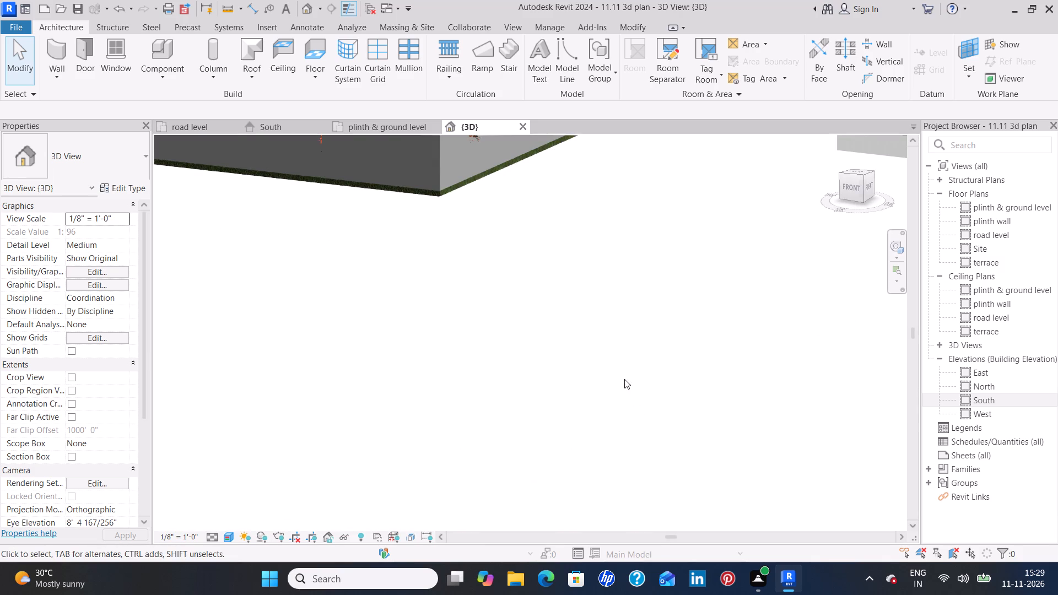
middle_drag(637, 372, 404, 379)
middle_drag(725, 240, 577, 374)
scroll(648, 301, down, 1)
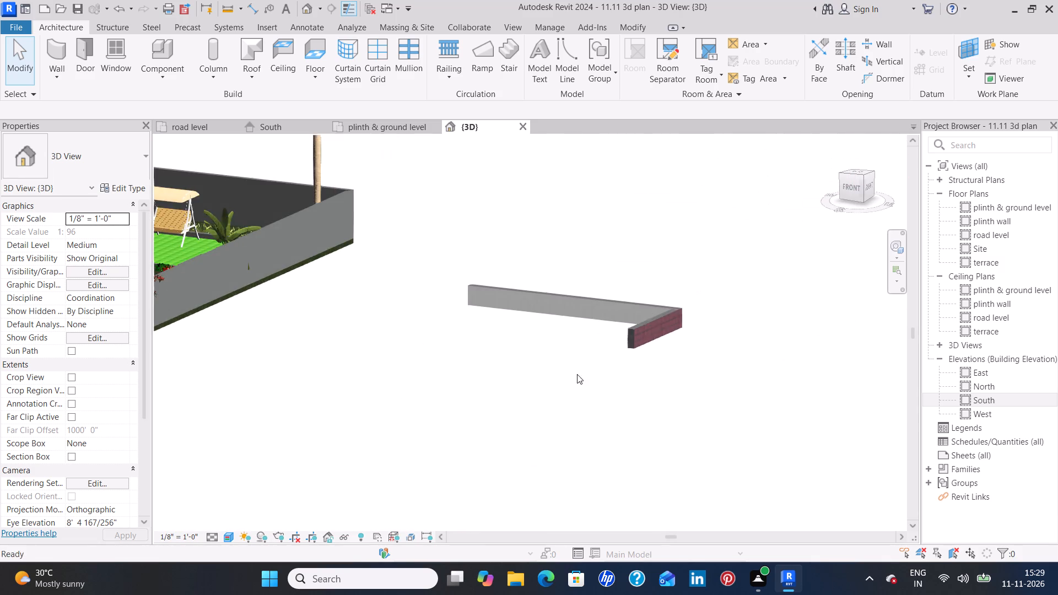
scroll(647, 332, up, 7)
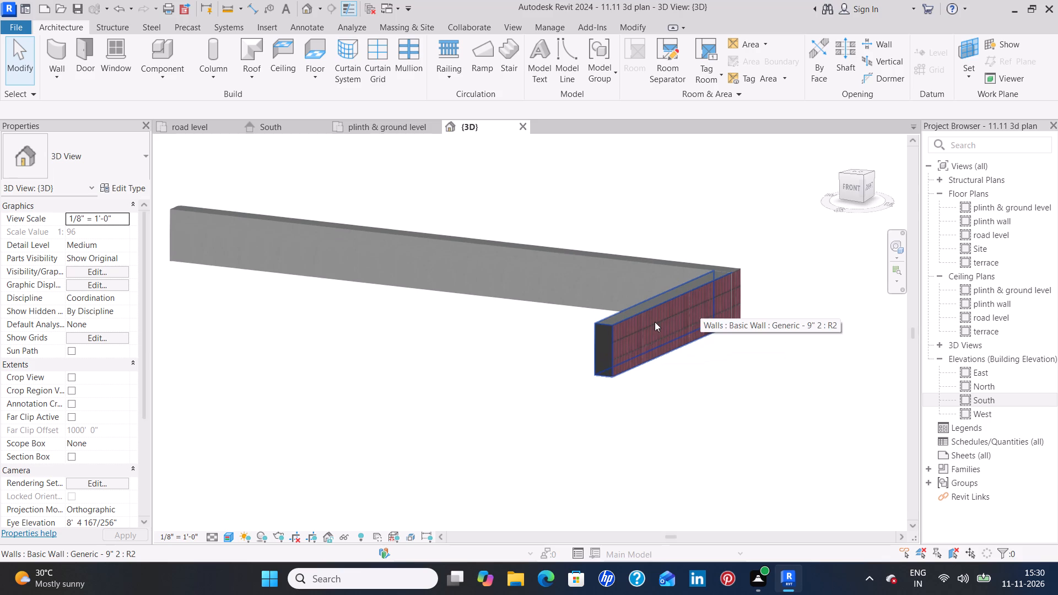
scroll(639, 337, up, 2)
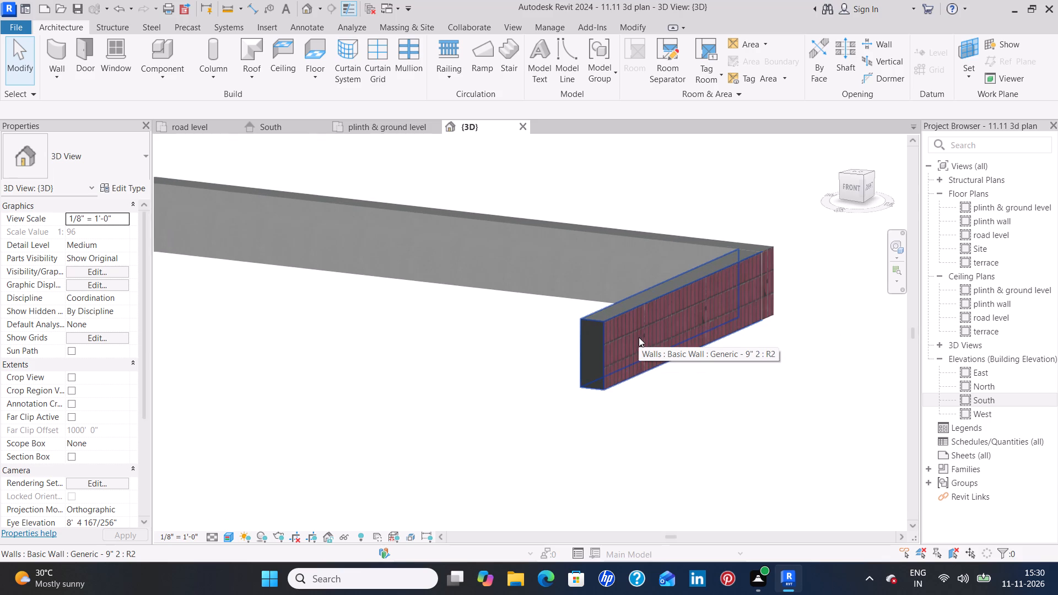
Select the shorter brick-faced wall of the L-shaped pair in the 3D view.
click(638, 337)
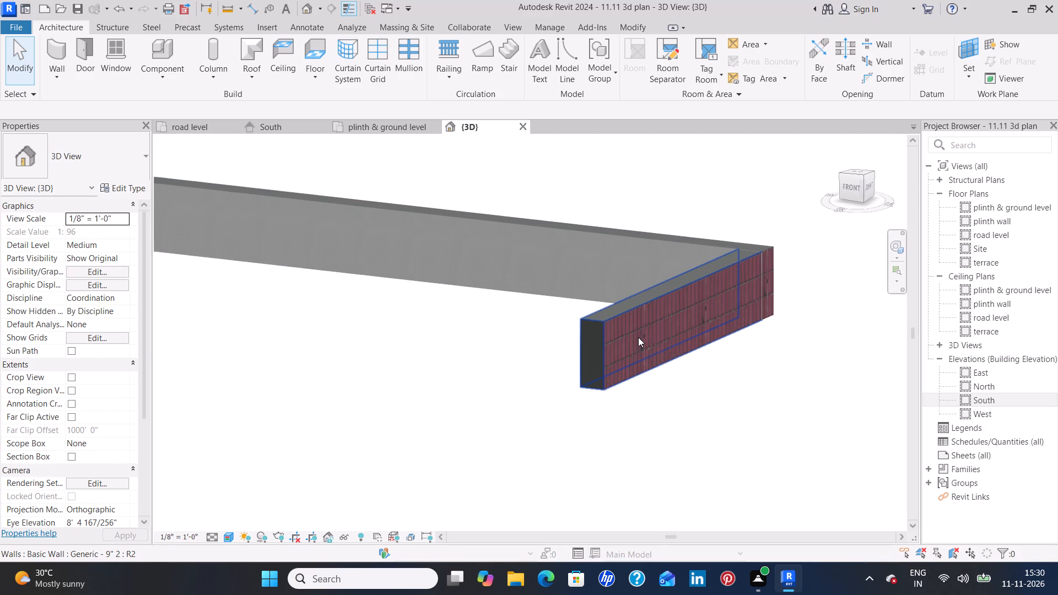
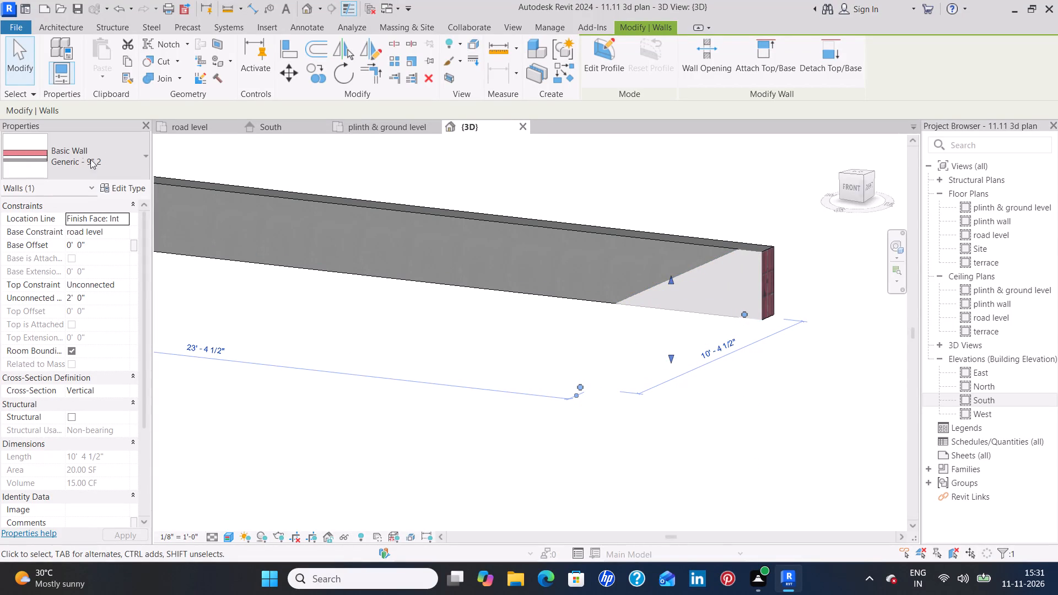
Make the Structure [1] concrete layer the structural material of wall type Generic - 9" 2 and apply the type change.
click(132, 187)
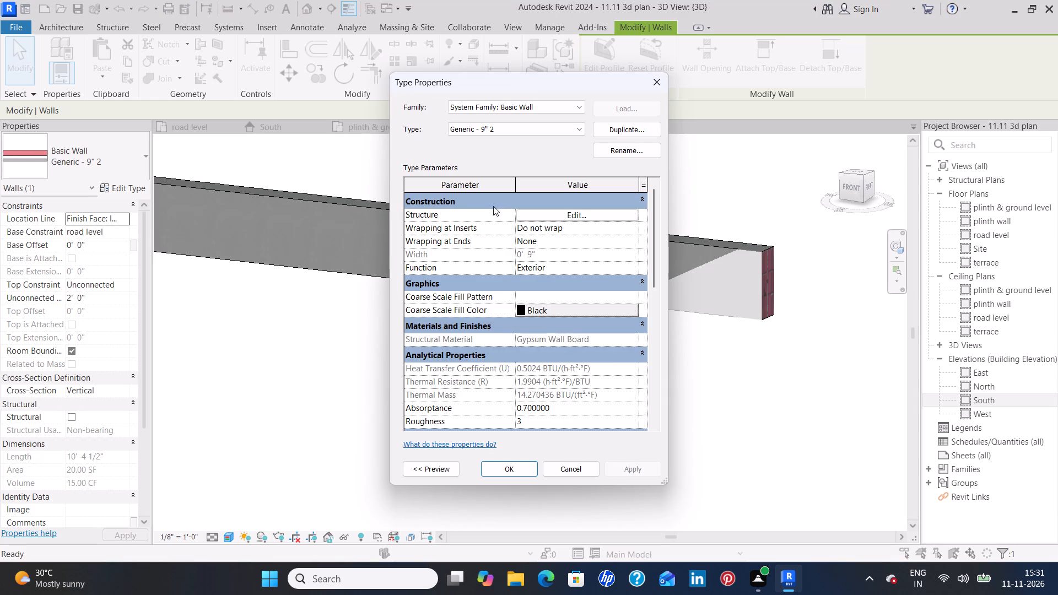
click(579, 218)
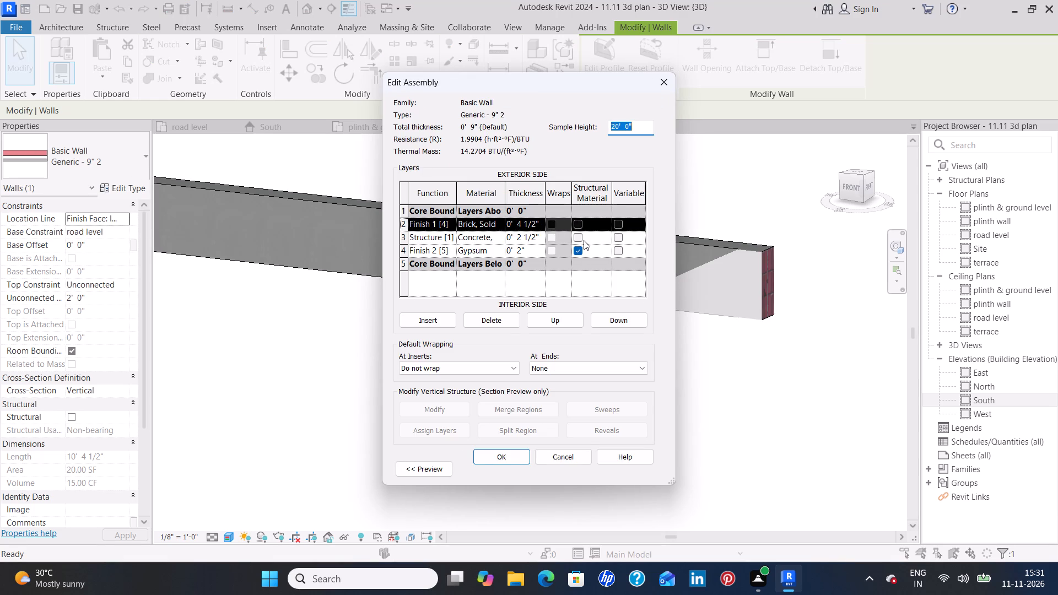
click(577, 237)
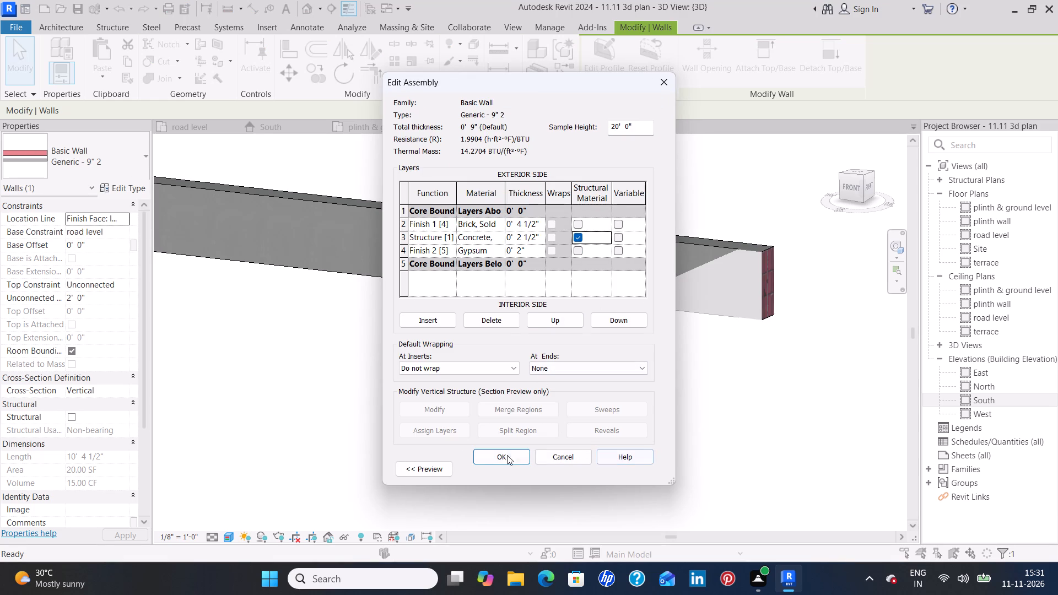
click(499, 457)
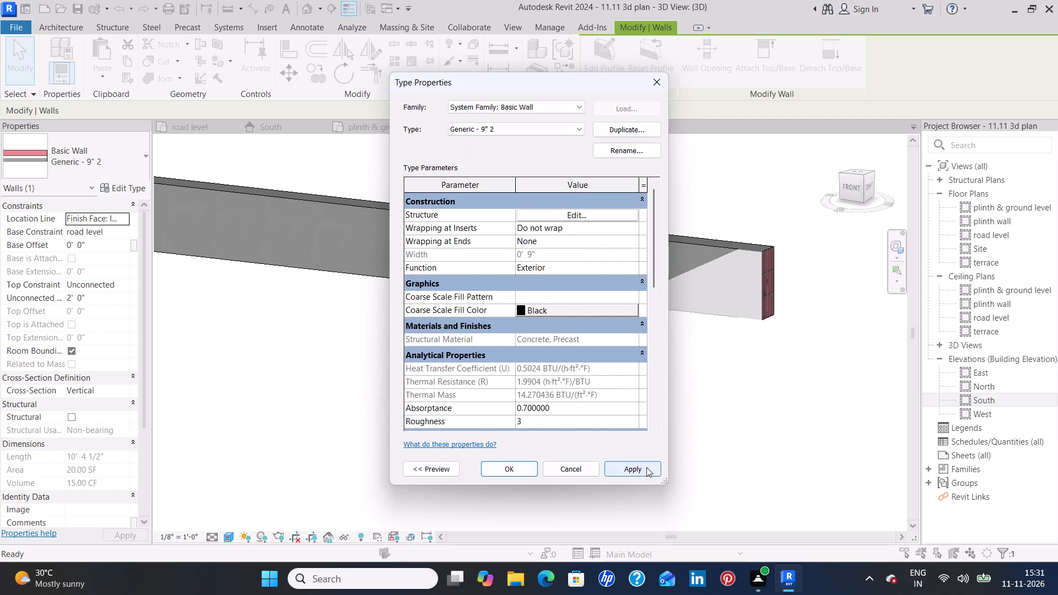
click(646, 467)
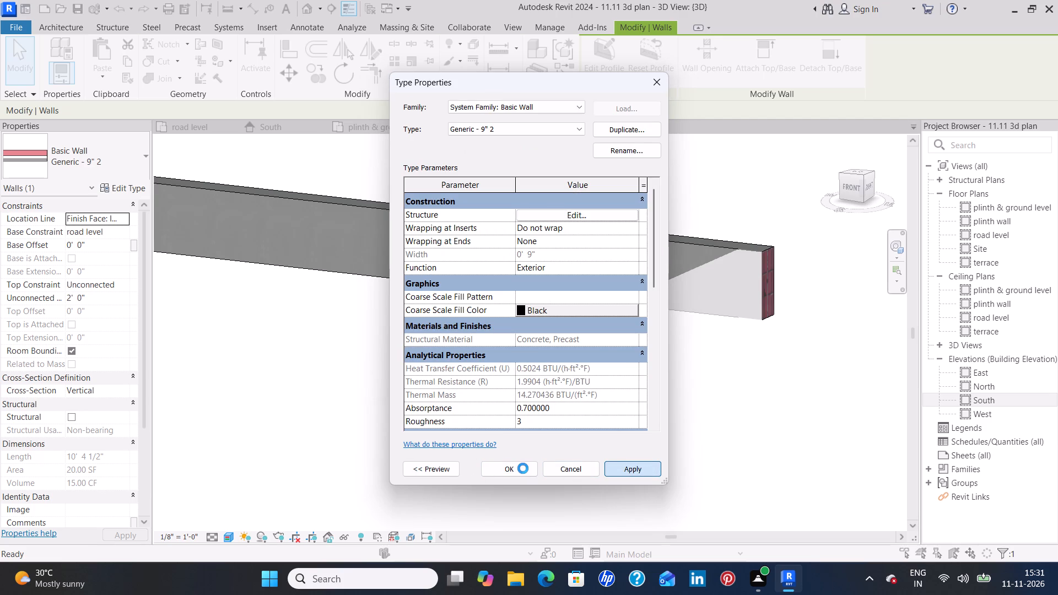
click(523, 468)
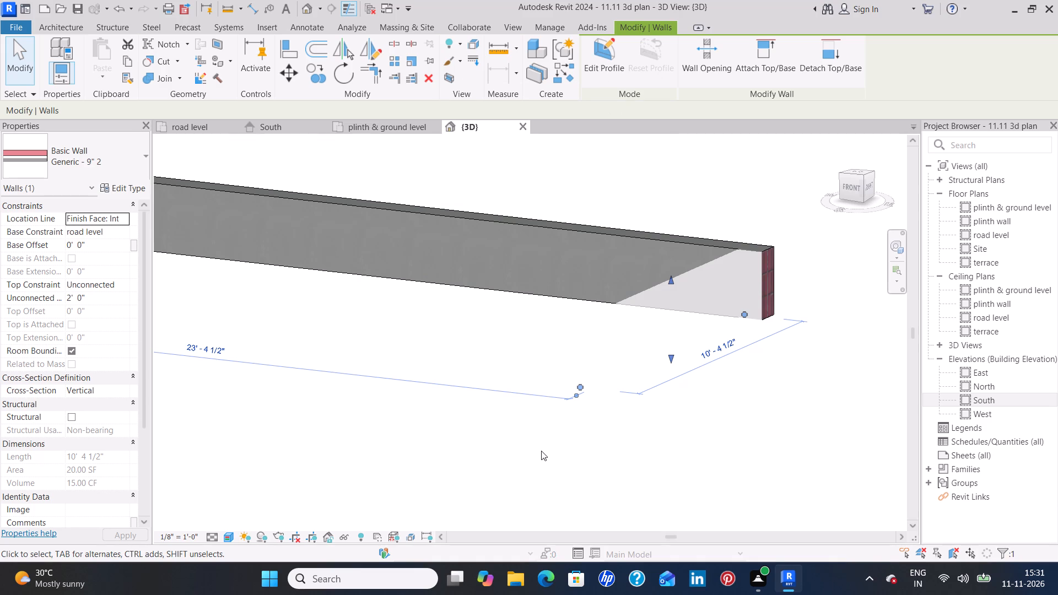
click(432, 427)
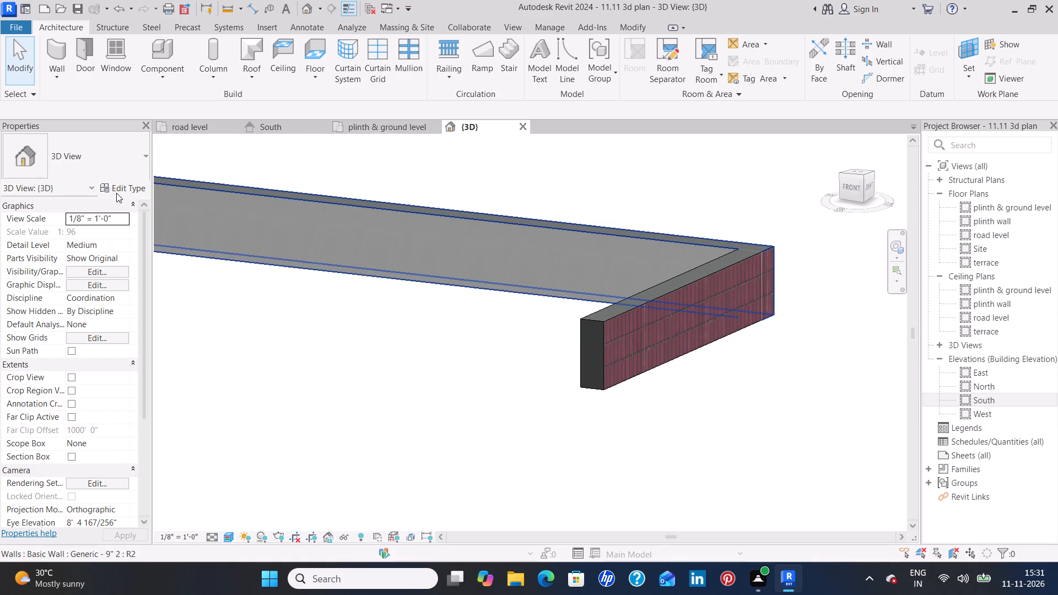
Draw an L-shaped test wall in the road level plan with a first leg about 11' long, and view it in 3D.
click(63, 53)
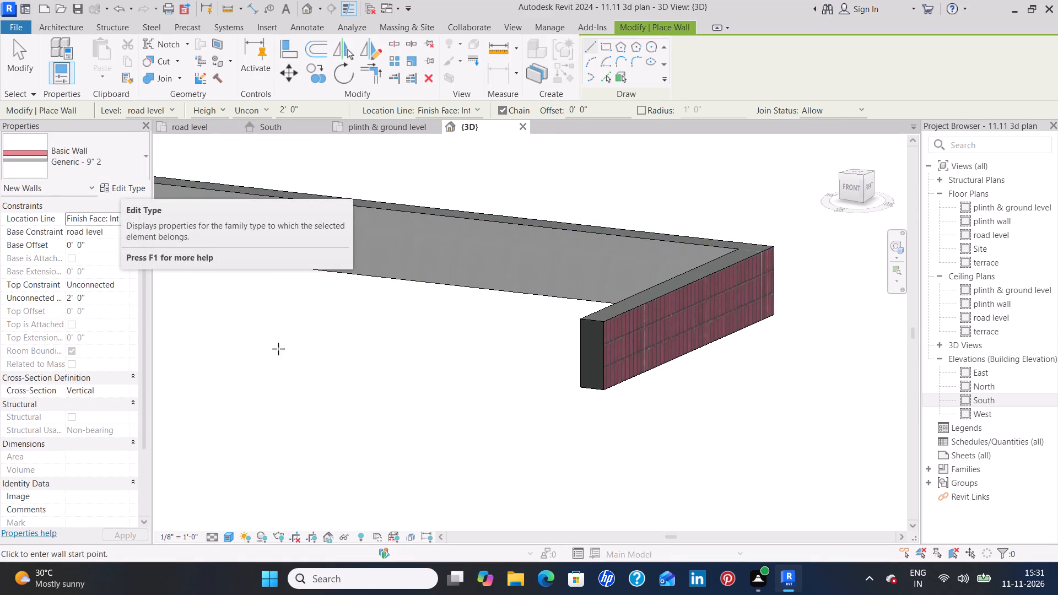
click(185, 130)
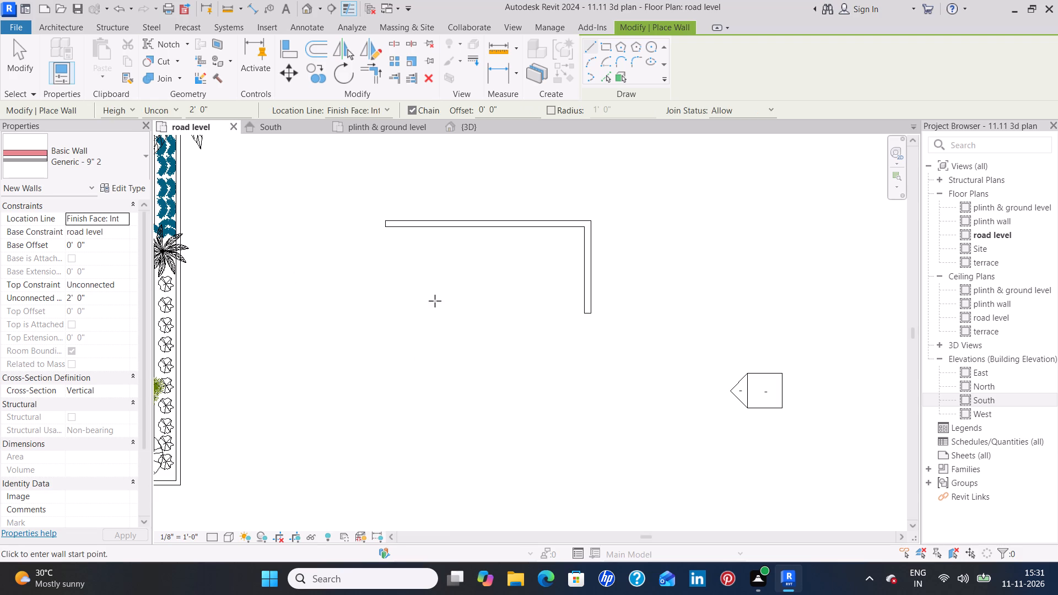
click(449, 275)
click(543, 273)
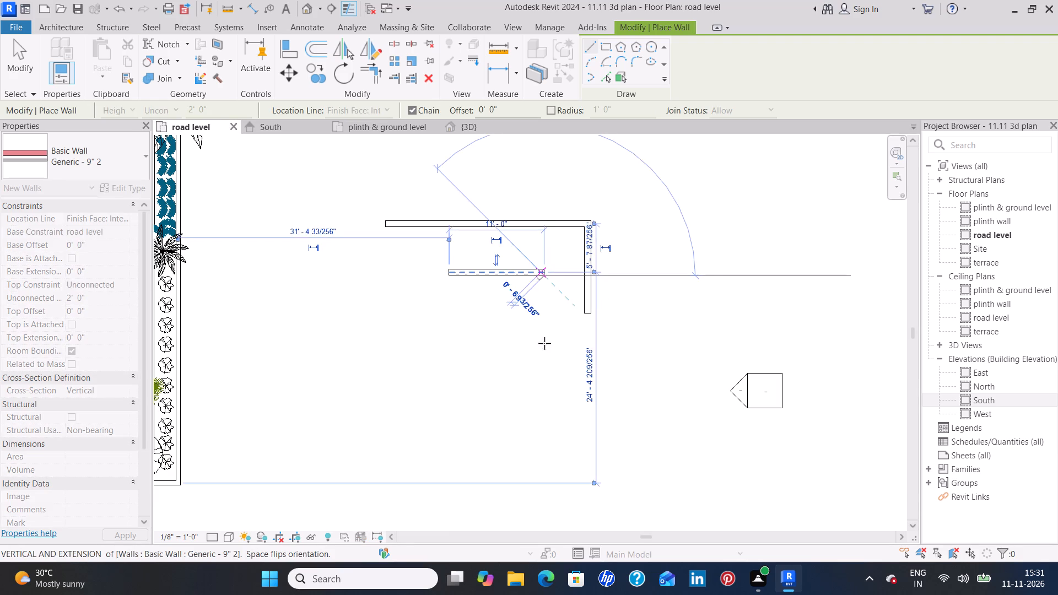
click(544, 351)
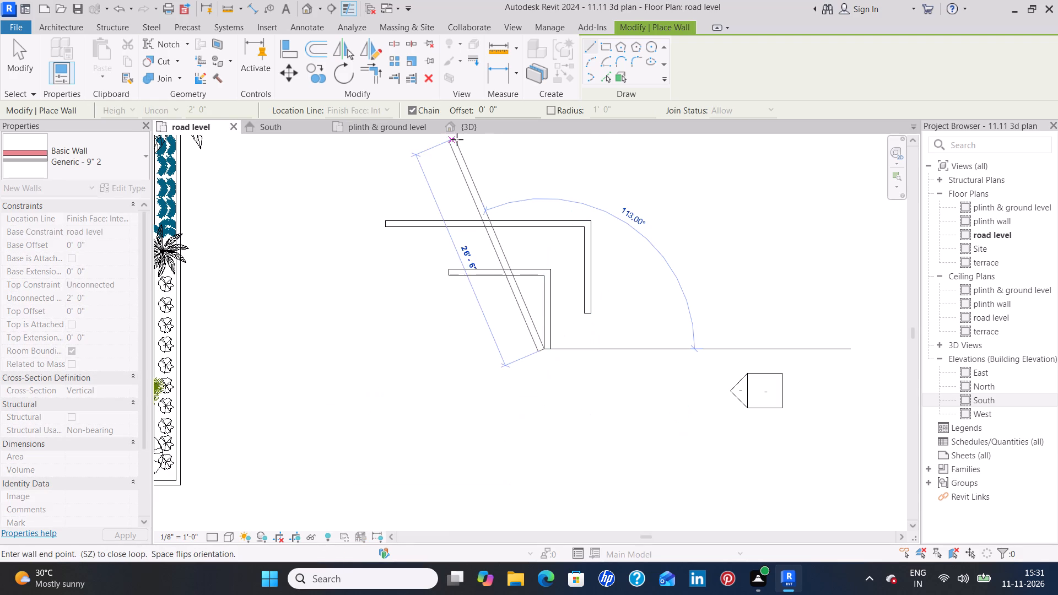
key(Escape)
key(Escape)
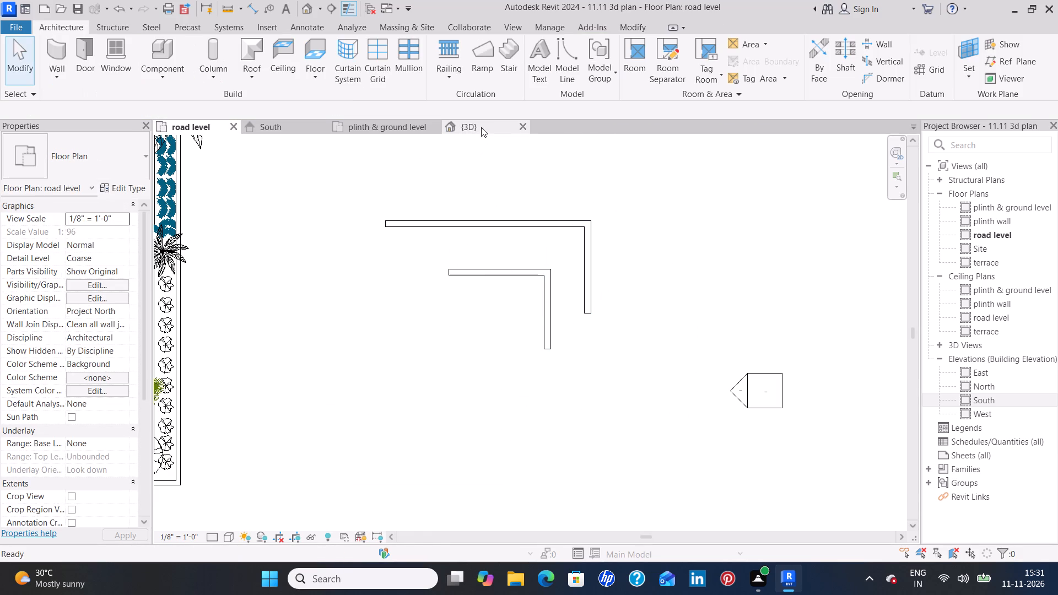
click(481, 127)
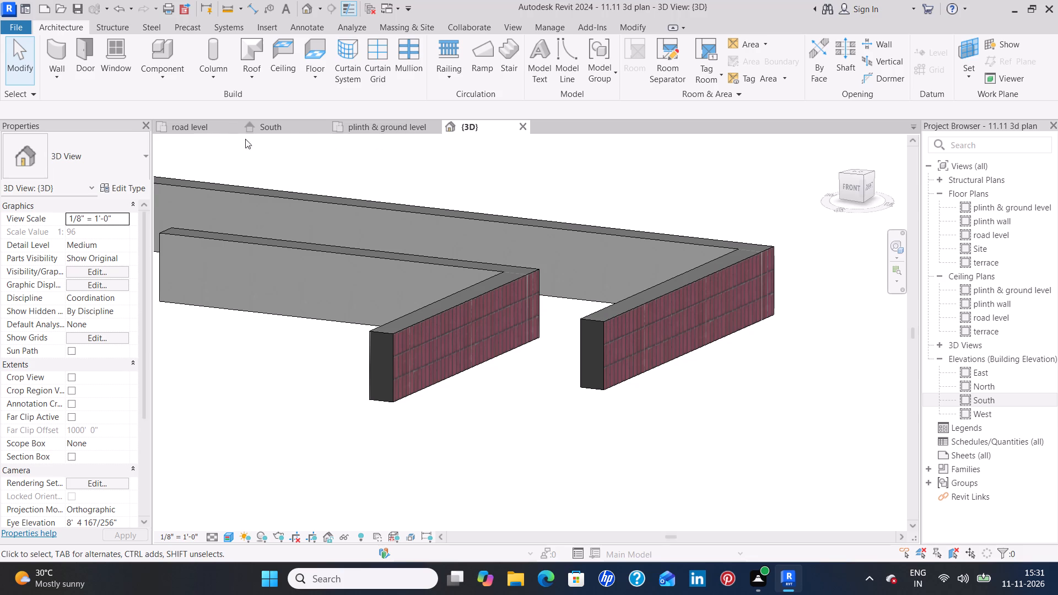
Delete all four wall segments of the two L-shaped walls in the road level plan.
click(197, 132)
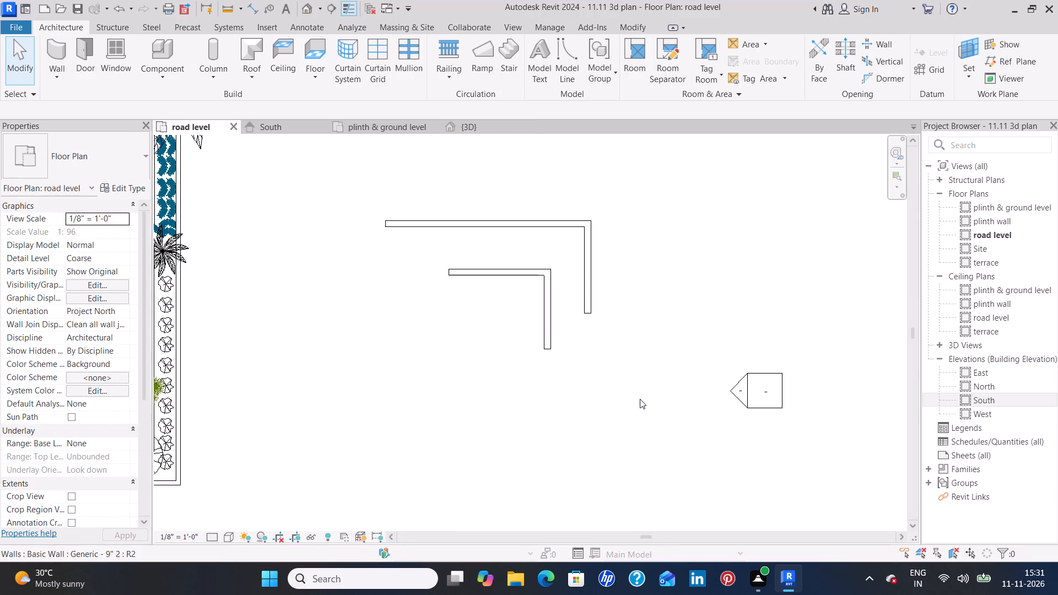
drag(640, 389, 340, 177)
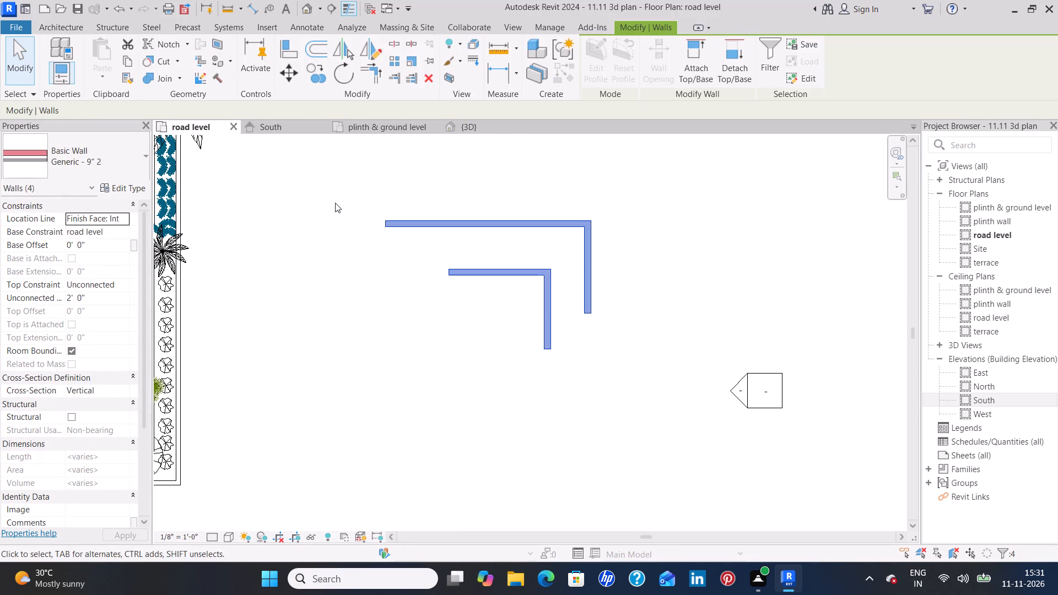
key(Delete)
Start a new wall and assign the material Laminate - Ivory,Matte to the Finish 2 [5] layer of its type.
click(53, 61)
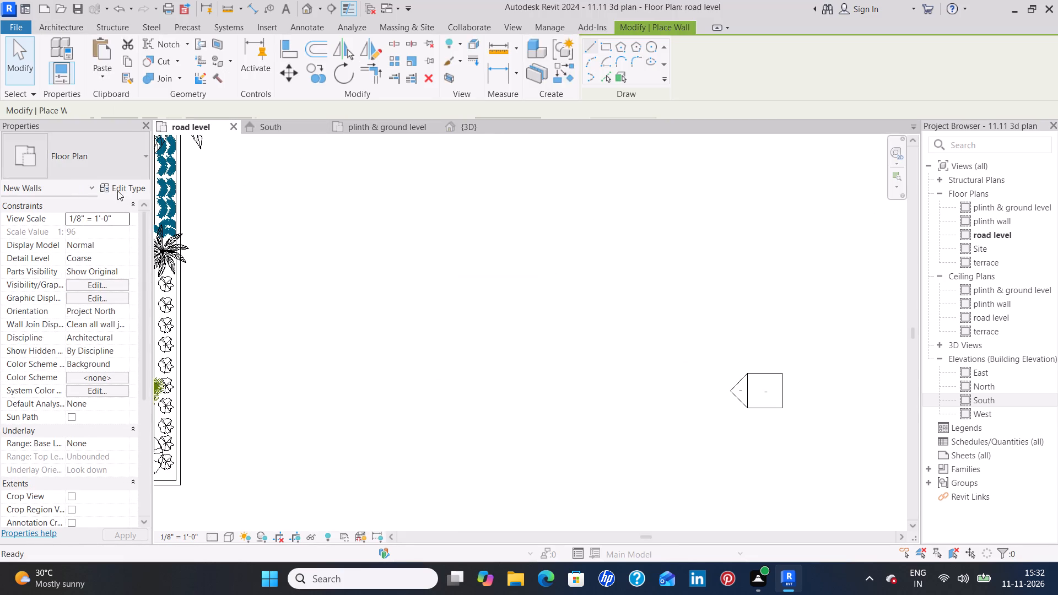
click(127, 183)
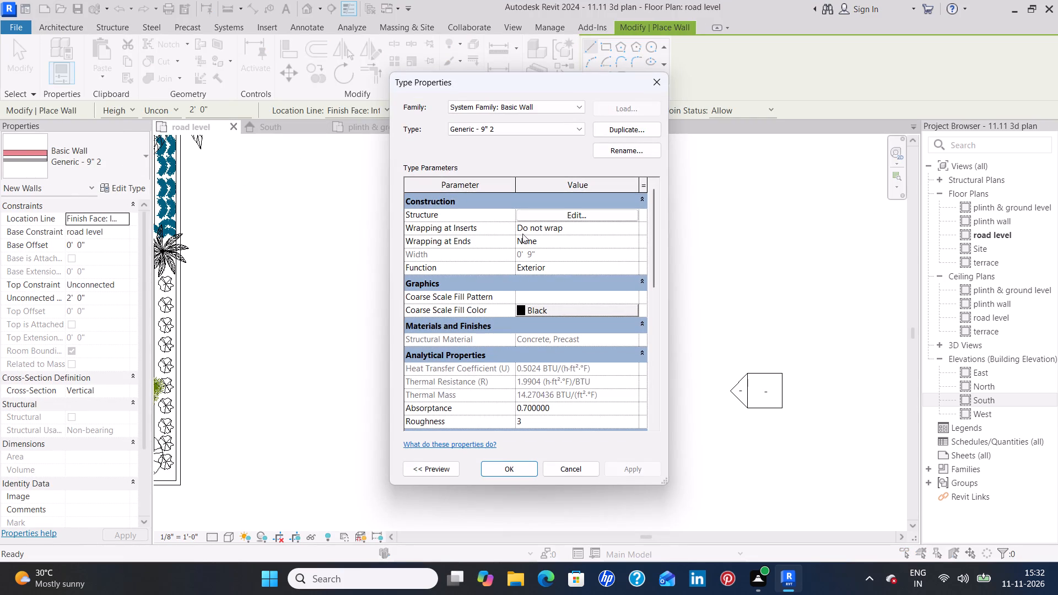
click(606, 217)
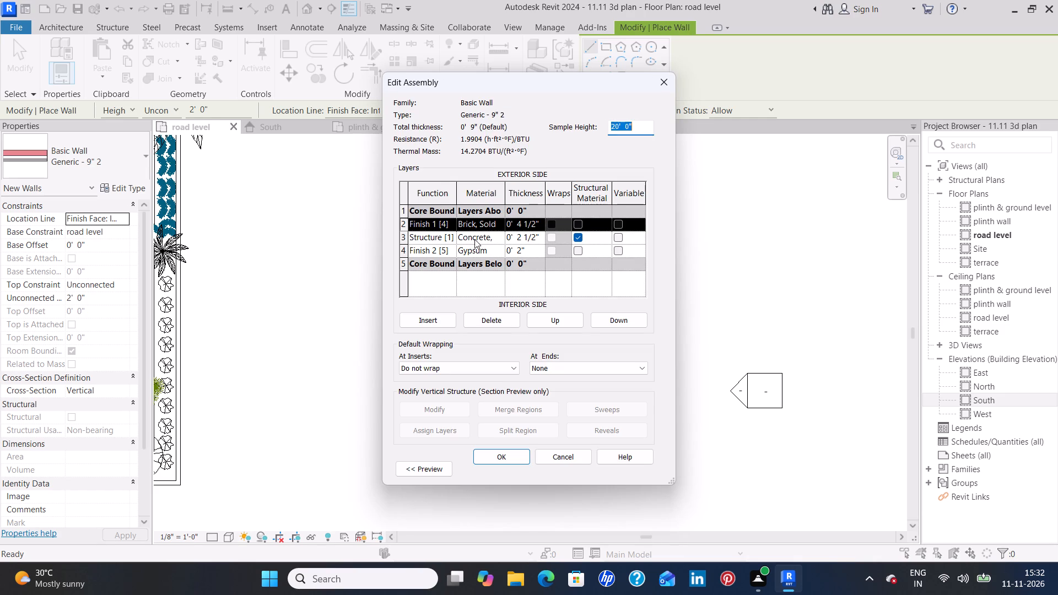
click(501, 251)
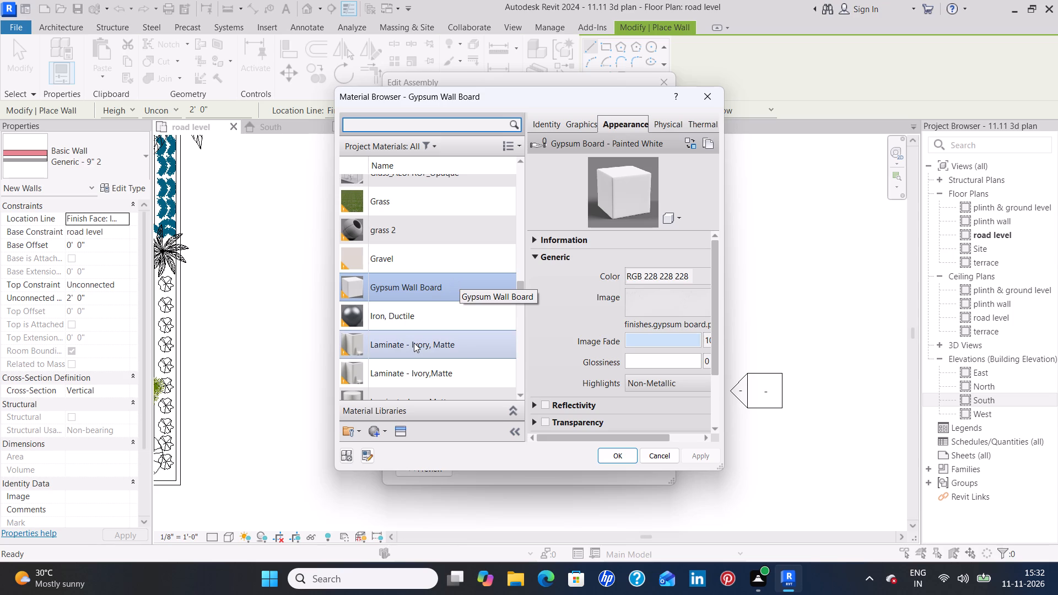
click(406, 373)
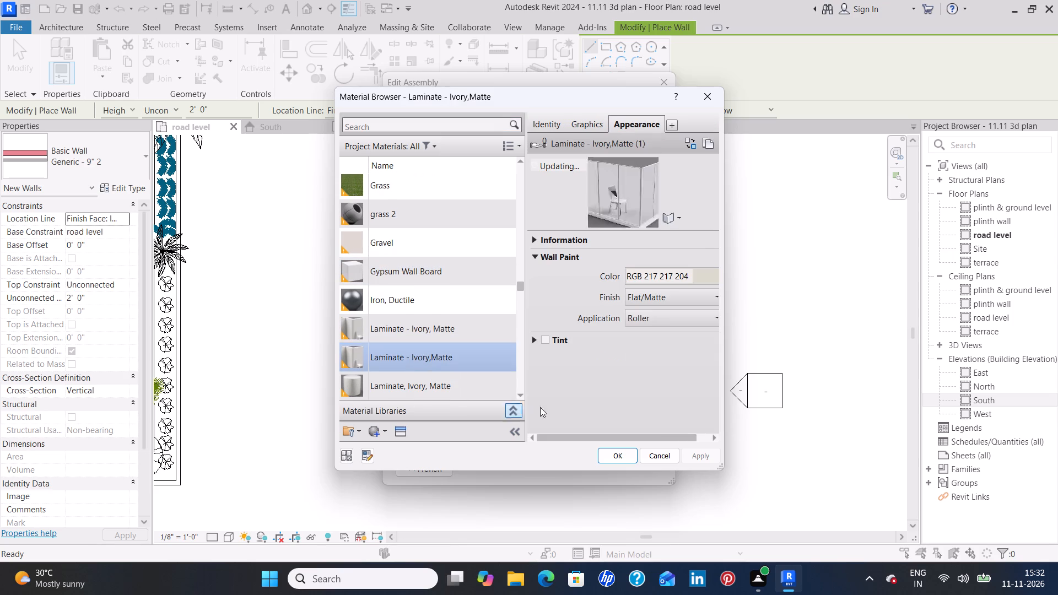
click(610, 454)
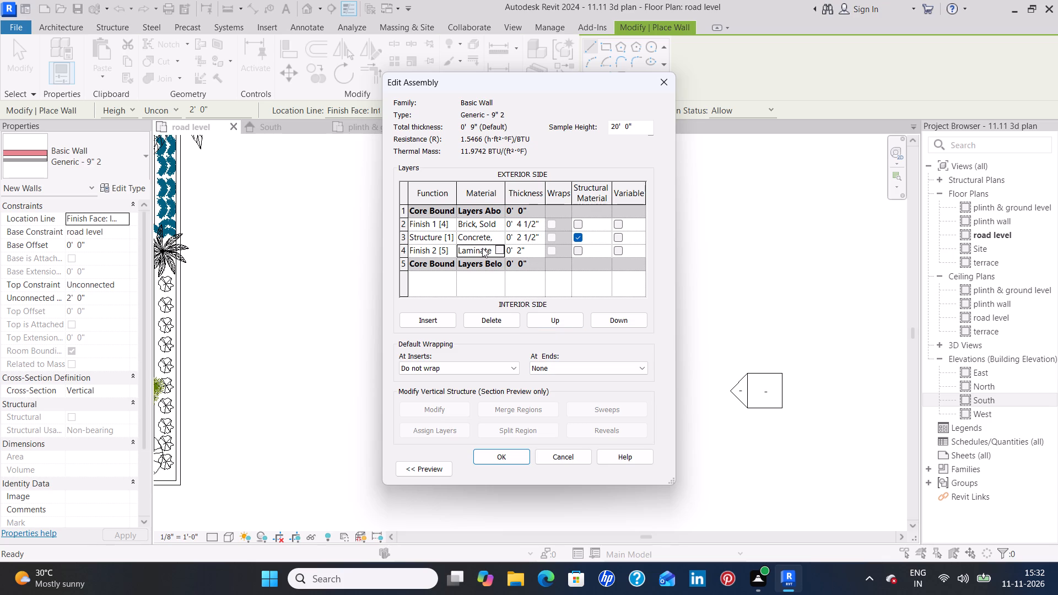
Assign the material Carpet (1) to the wall type's Structure [1] layer and apply the type changes.
click(500, 240)
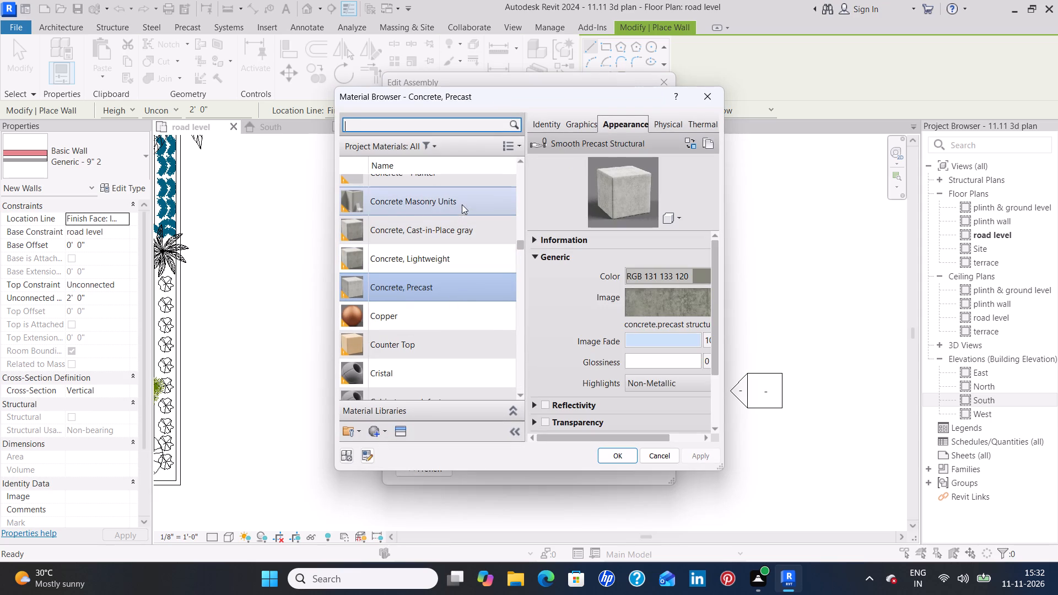
scroll(453, 207, up, 2)
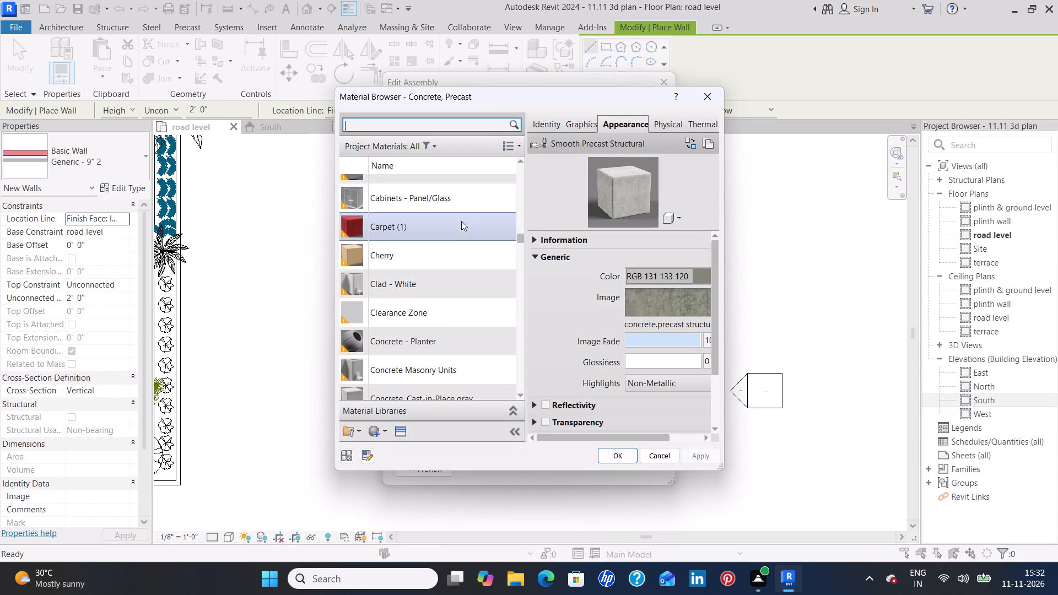
scroll(428, 293, up, 2)
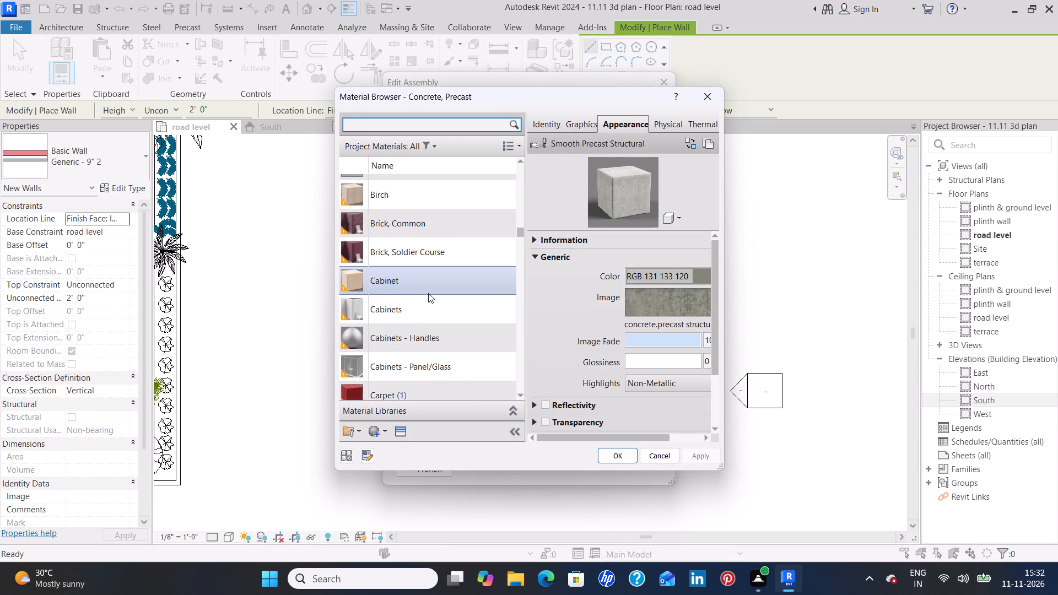
click(403, 387)
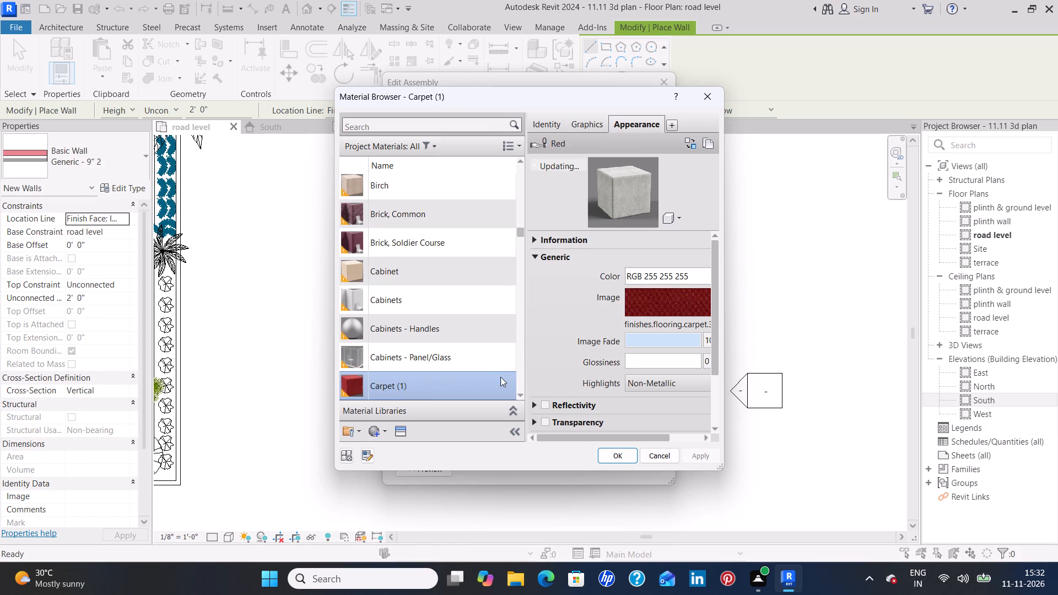
click(619, 452)
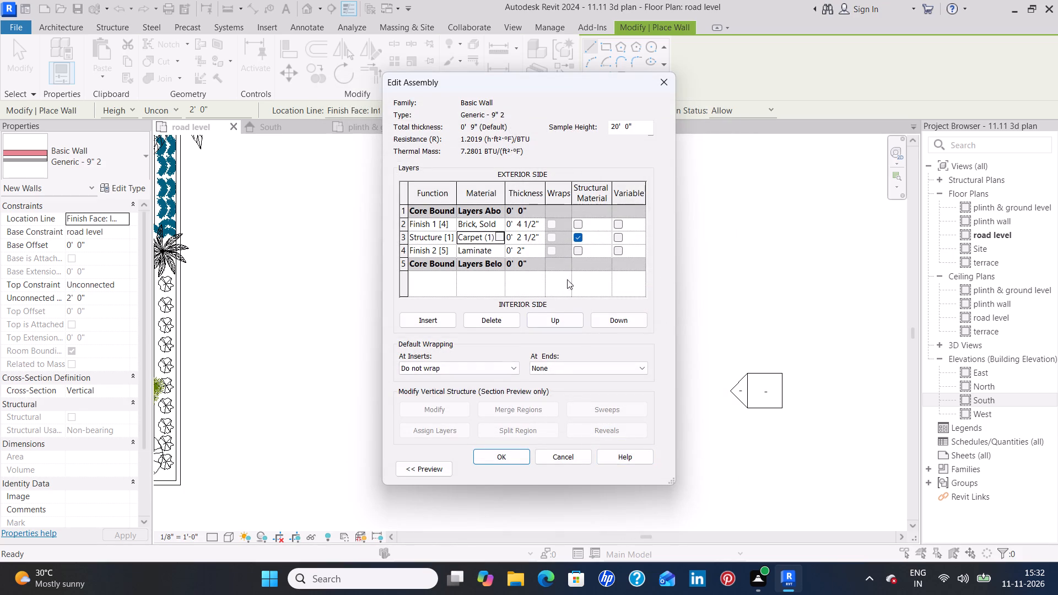
click(491, 456)
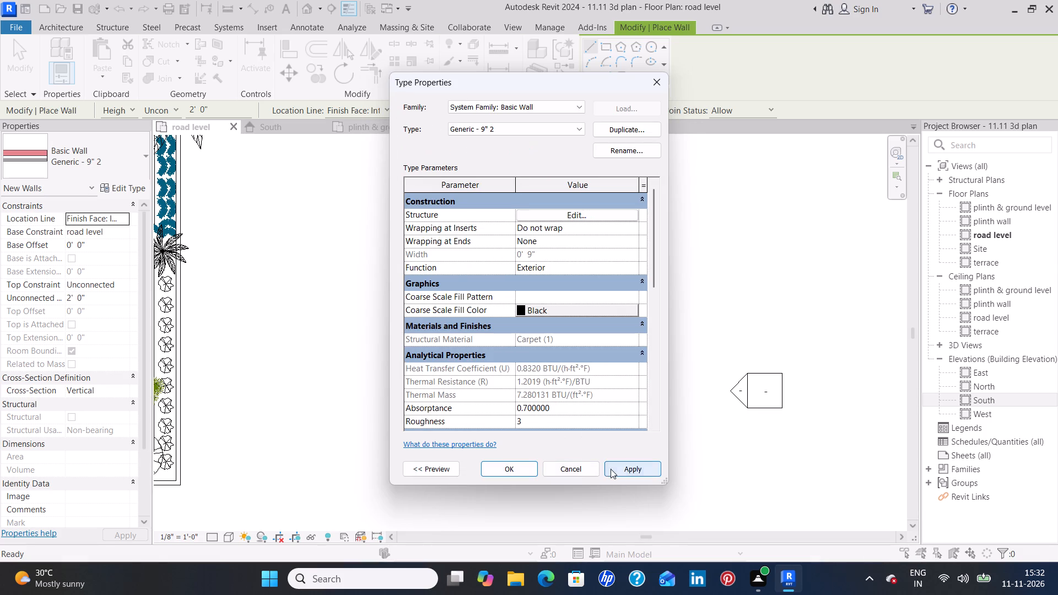
click(611, 469)
click(515, 472)
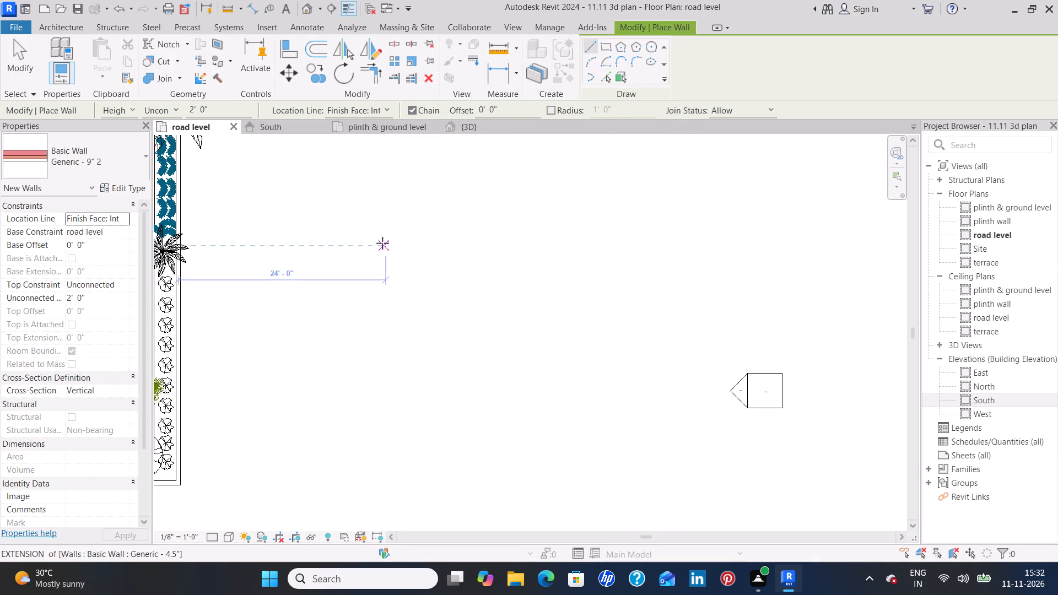
Draw an L-shaped wall in the road level plan with legs about 17' 6" and 12' 10 1/2" long.
click(382, 243)
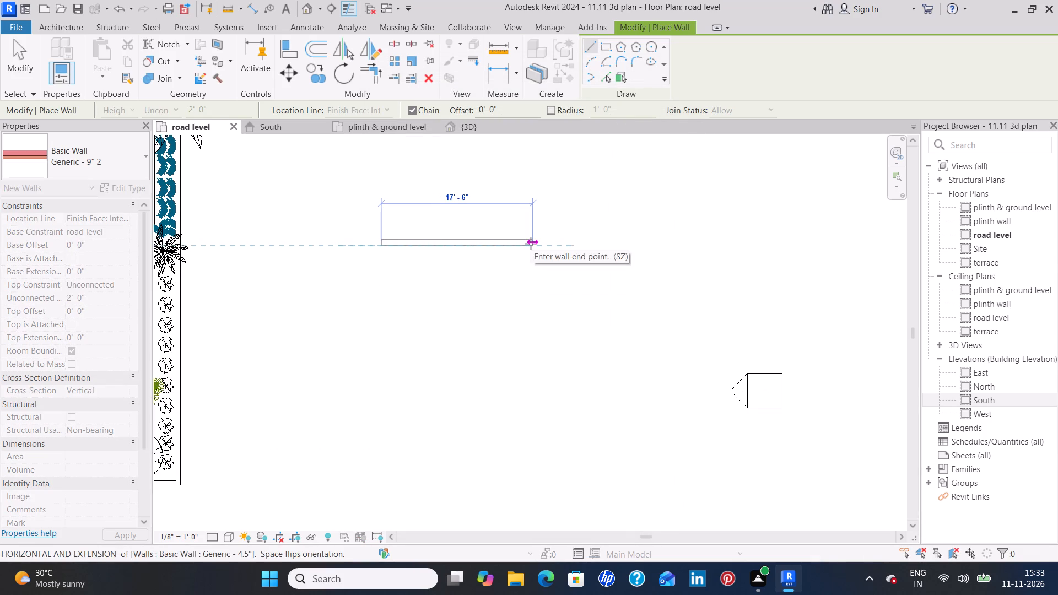
click(531, 244)
click(539, 351)
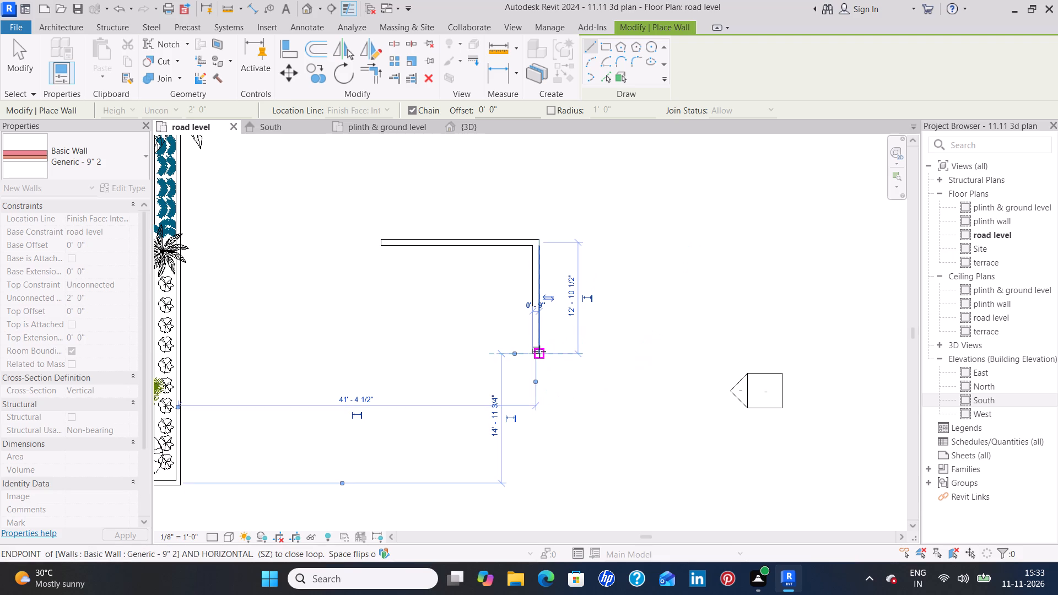
key(Escape)
key(Escape)
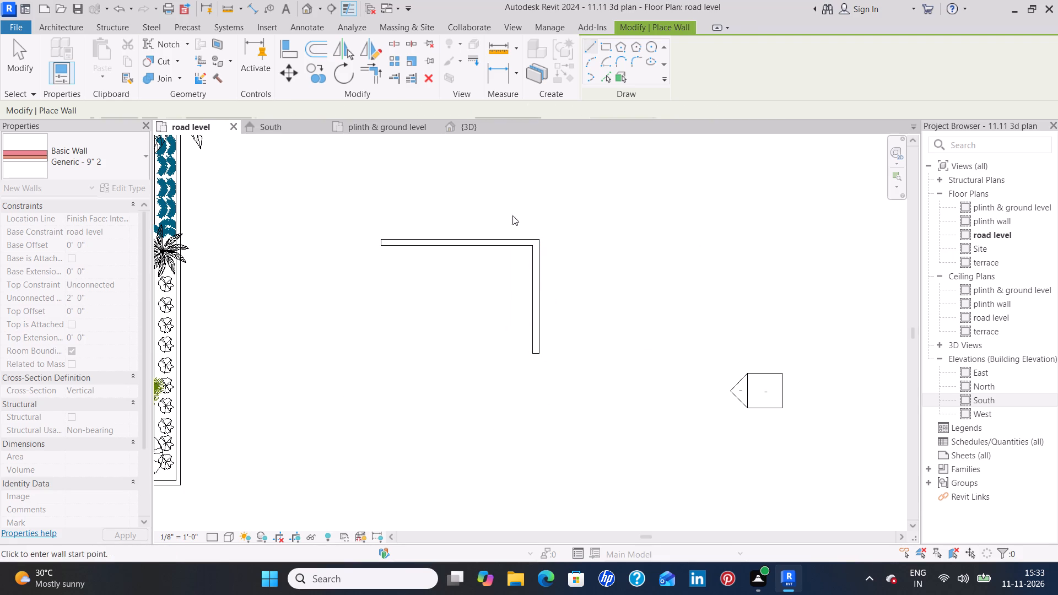
Examine the inner and outer faces of the new L-shaped wall in the 3D view to check the layer materials.
click(472, 127)
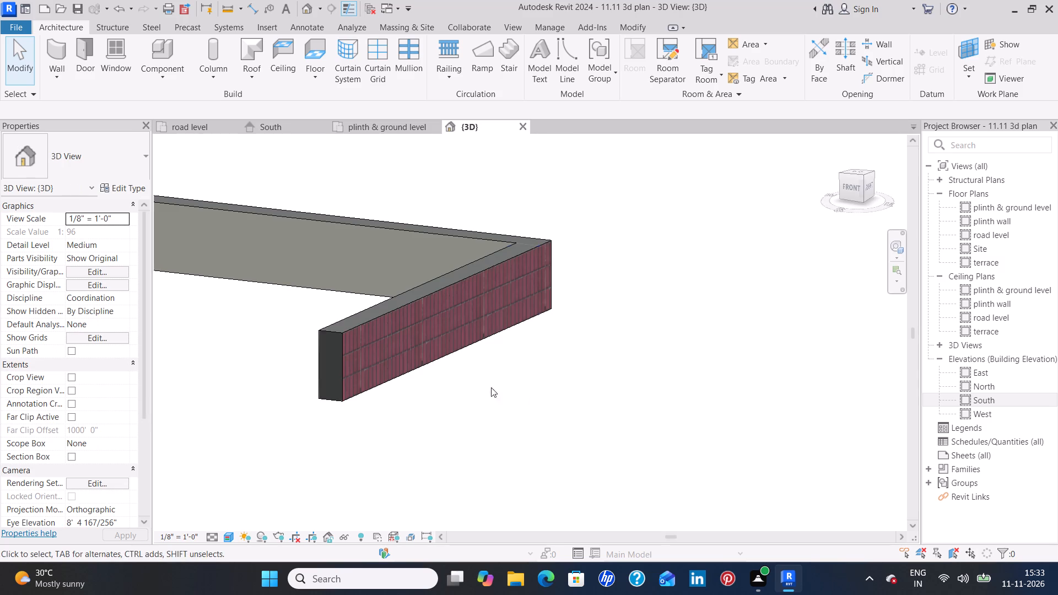
middle_drag(449, 428, 536, 447)
middle_drag(561, 418, 456, 499)
scroll(484, 451, down, 4)
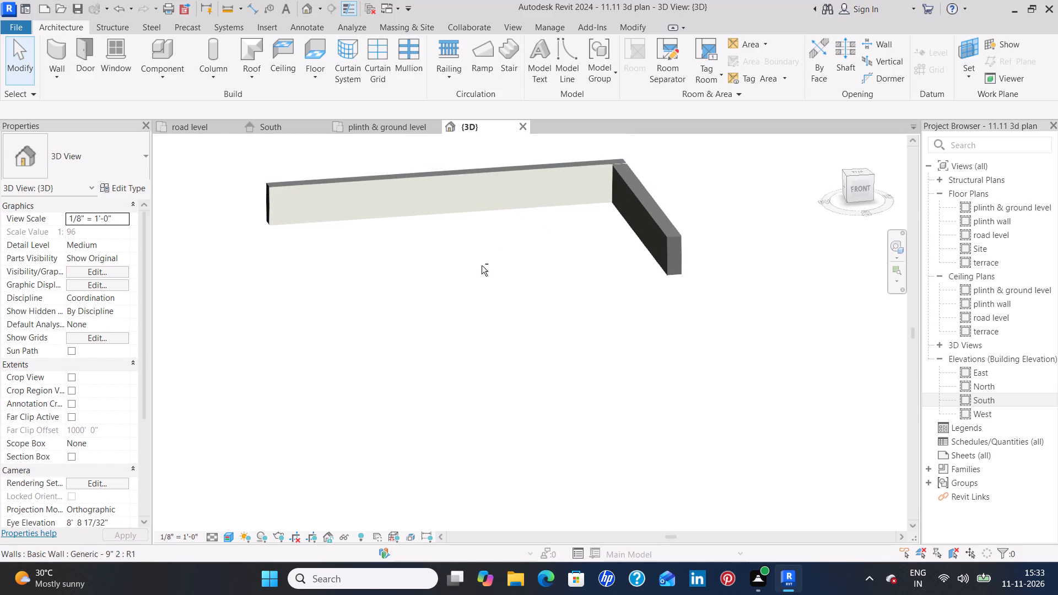
shift+middle_drag(482, 266, 501, 300)
middle_drag(498, 252, 513, 459)
scroll(413, 314, up, 3)
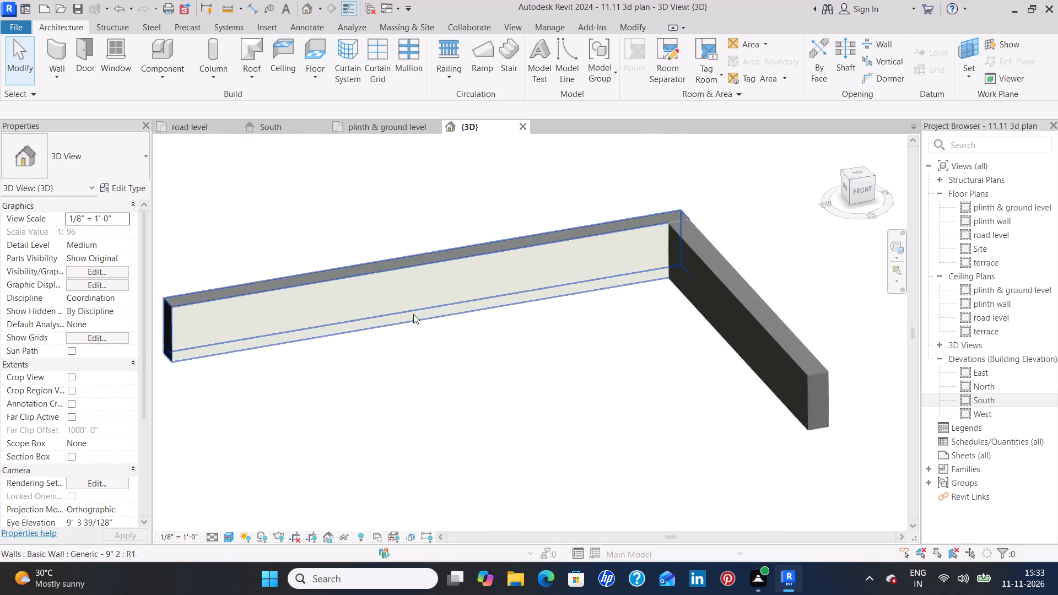
scroll(413, 314, up, 1)
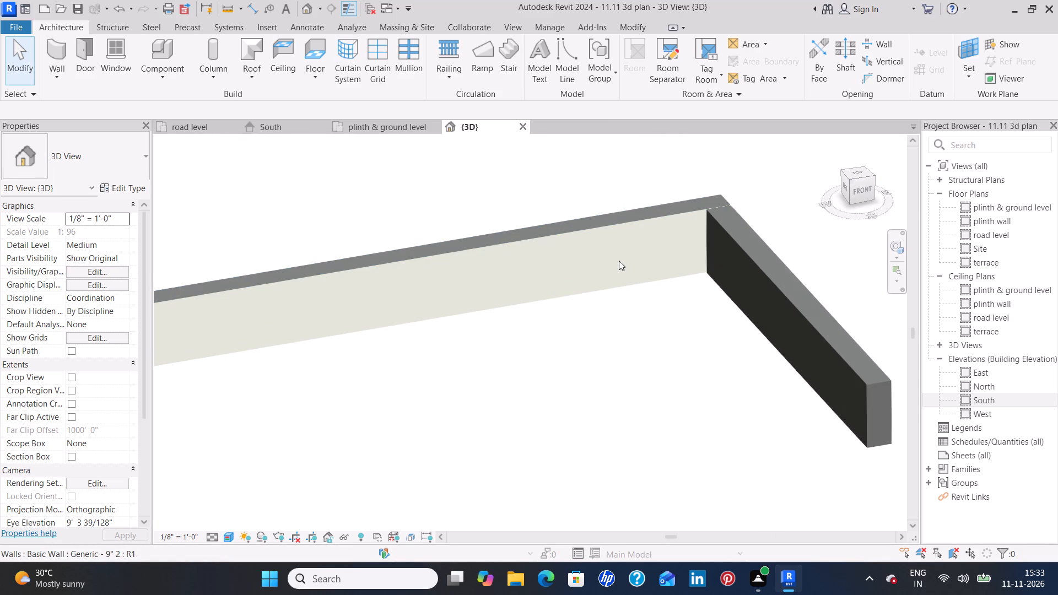
Delete both legs of the L-shaped Generic - 9" 2 test wall in the 3D view.
scroll(619, 261, down, 3)
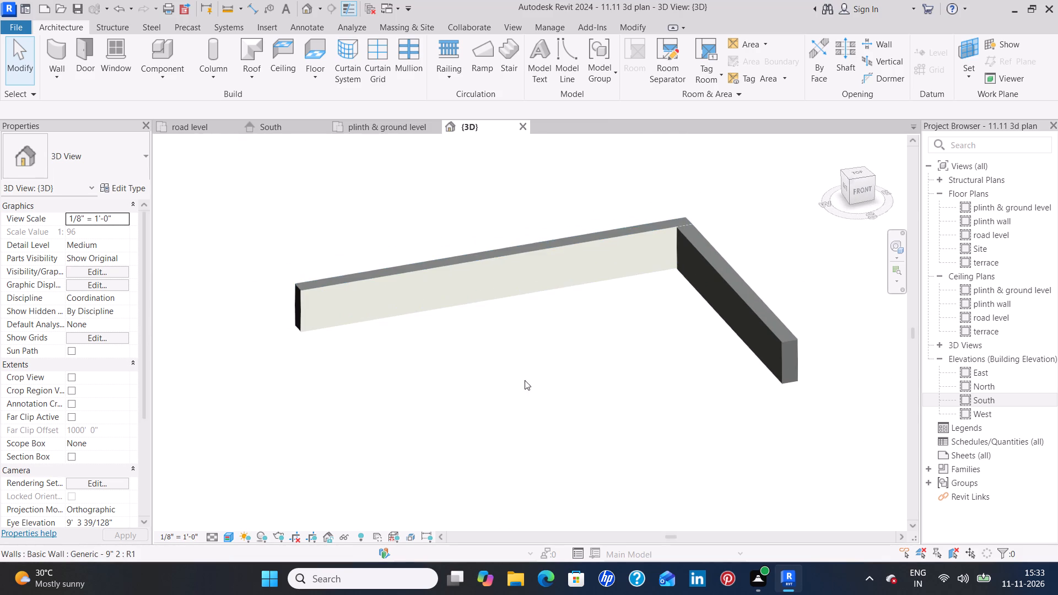
scroll(484, 376, down, 2)
scroll(530, 317, up, 2)
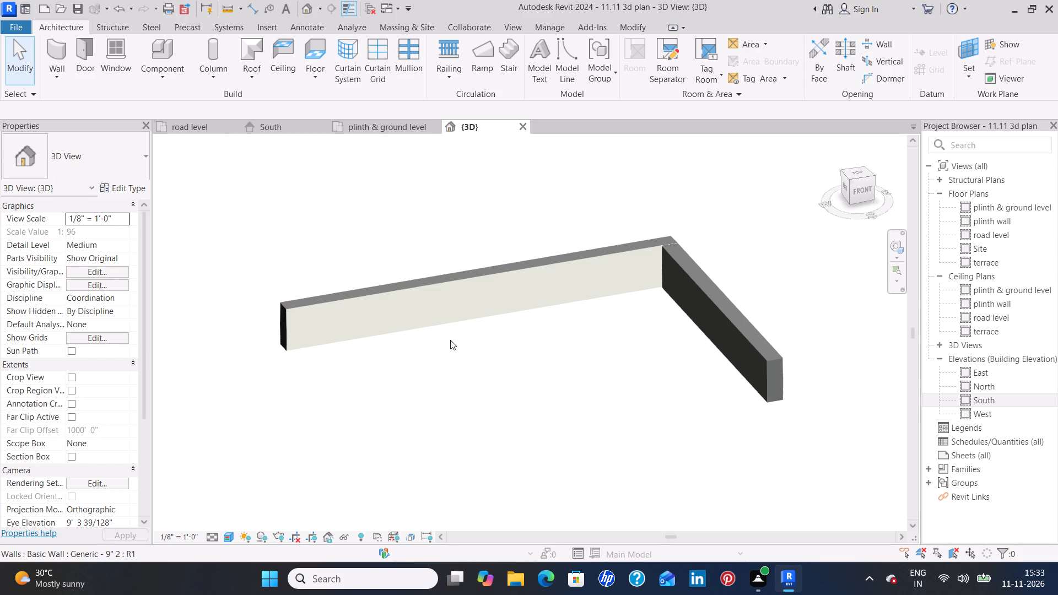
click(766, 388)
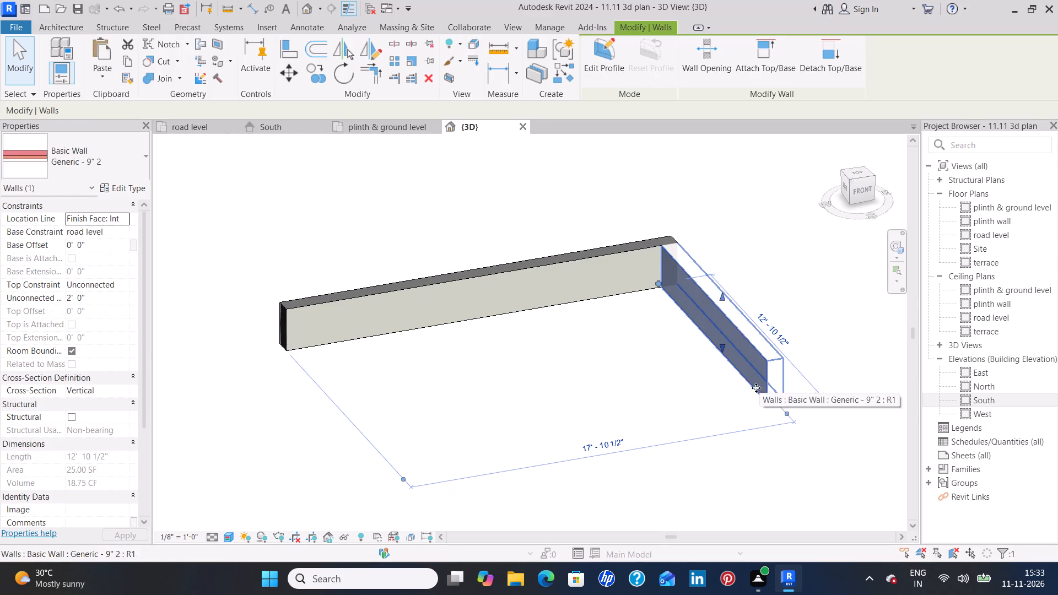
key(Delete)
click(544, 261)
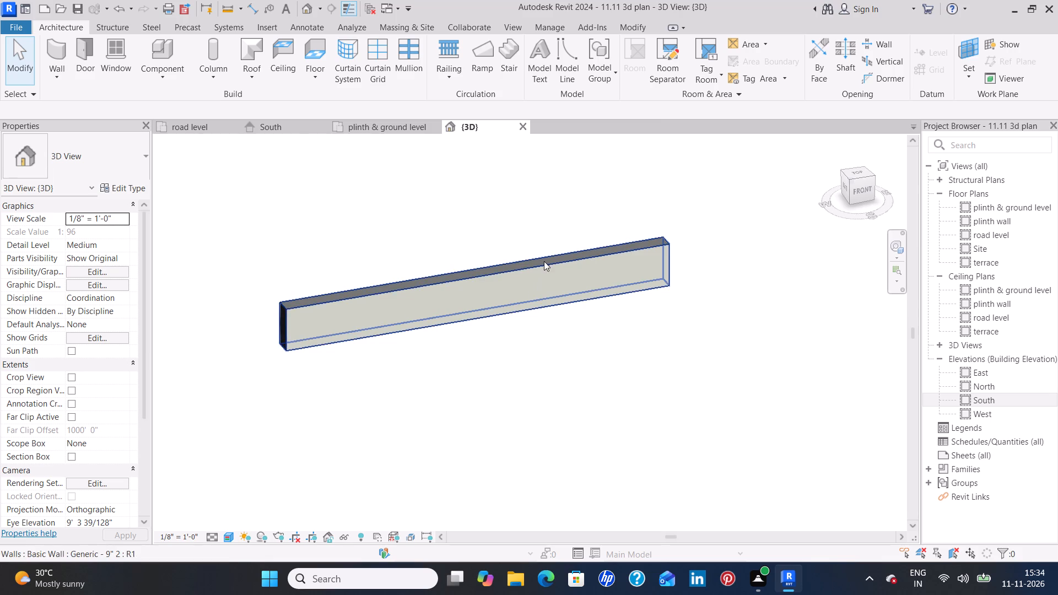
key(Delete)
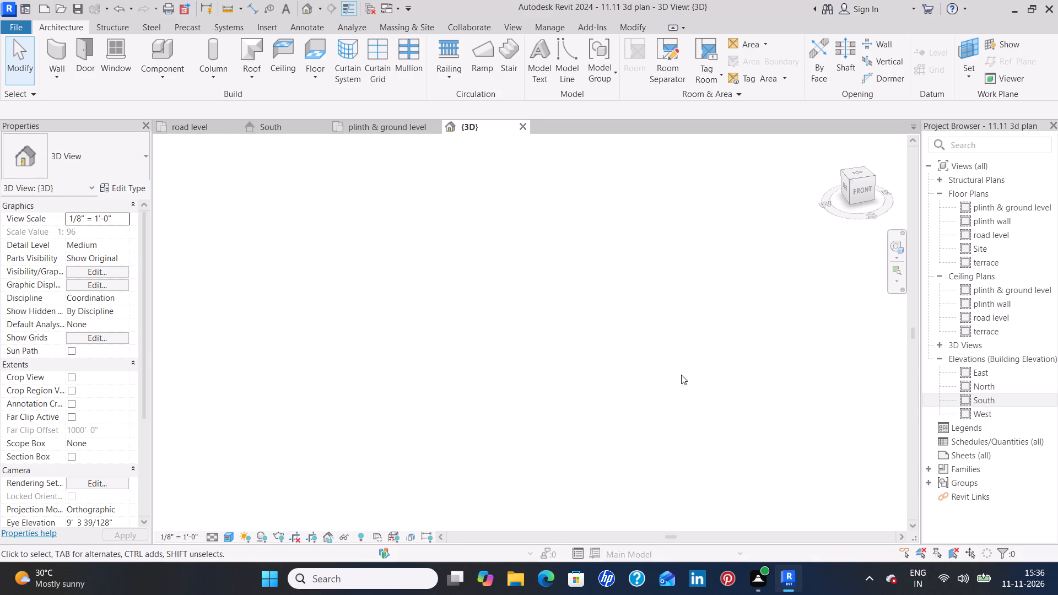
Start a new wall in the road level plan, on the open lawn south of the stepping-stone path, using the type Generic - 6".
scroll(610, 327, down, 5)
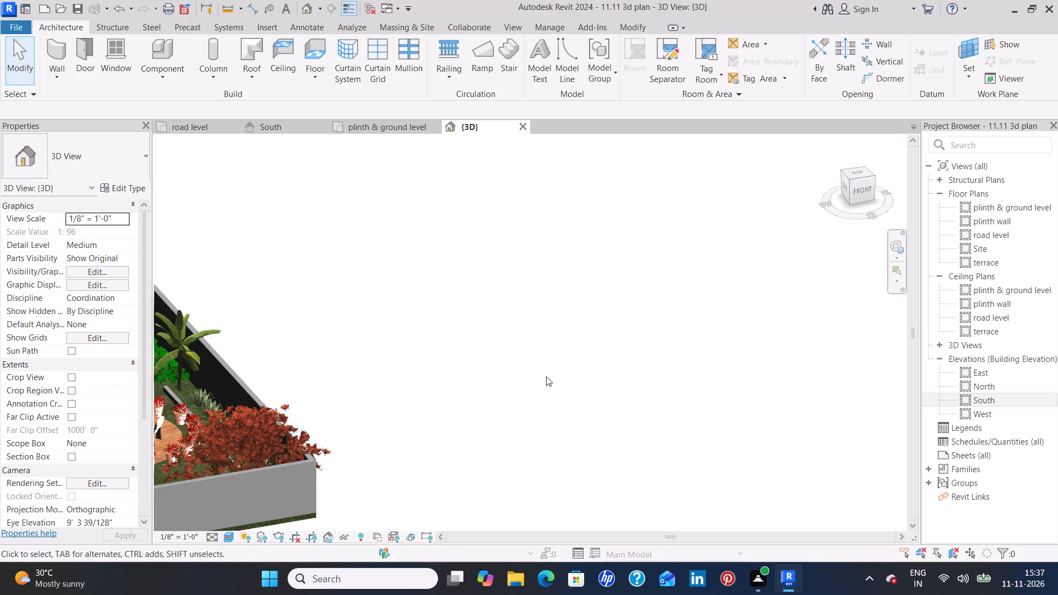
middle_drag(493, 395, 683, 393)
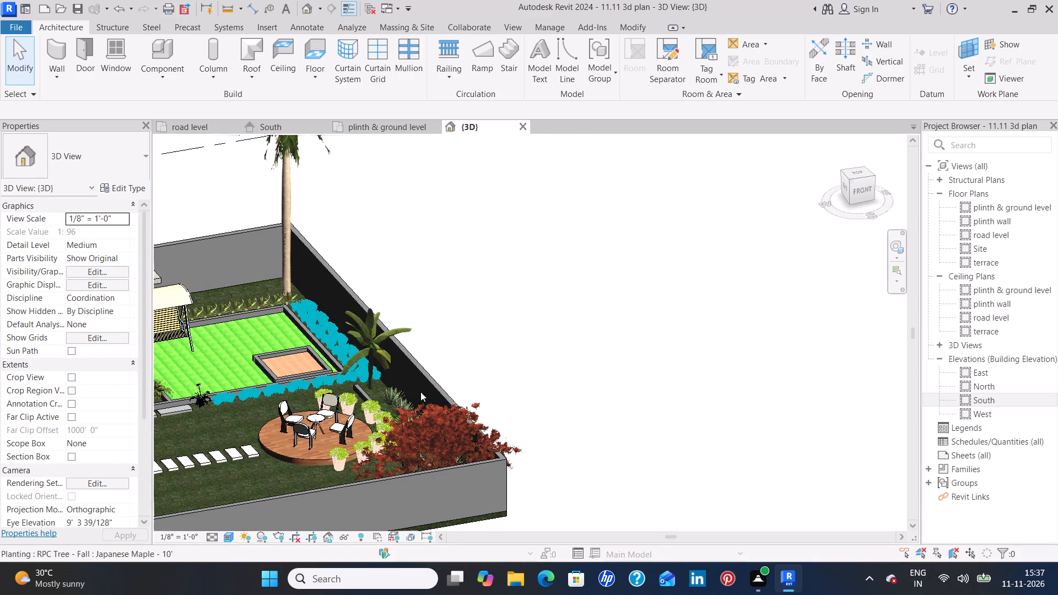
scroll(620, 320, down, 2)
middle_drag(588, 333, 723, 270)
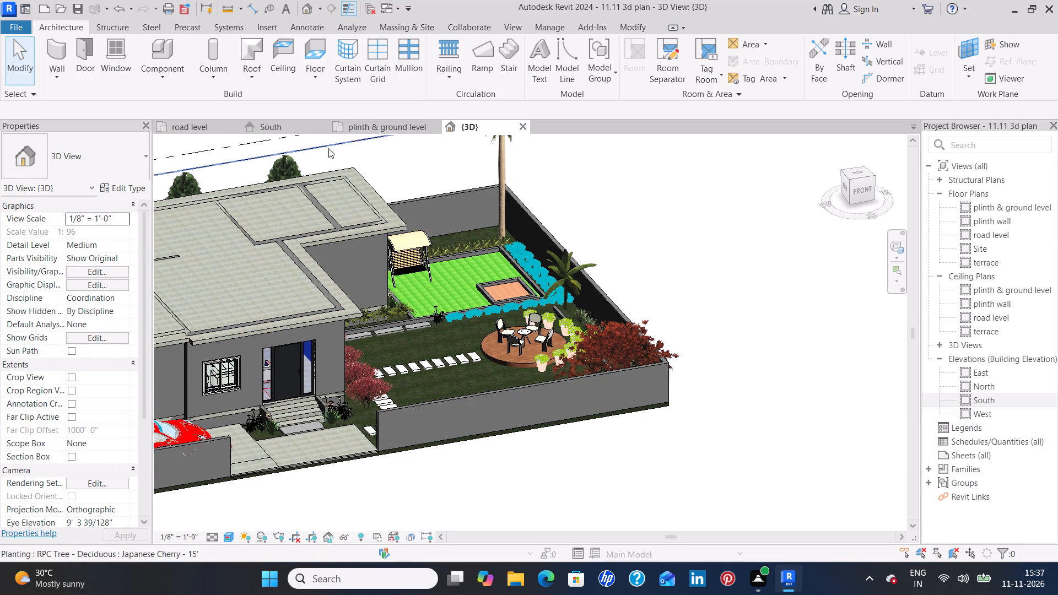
click(210, 124)
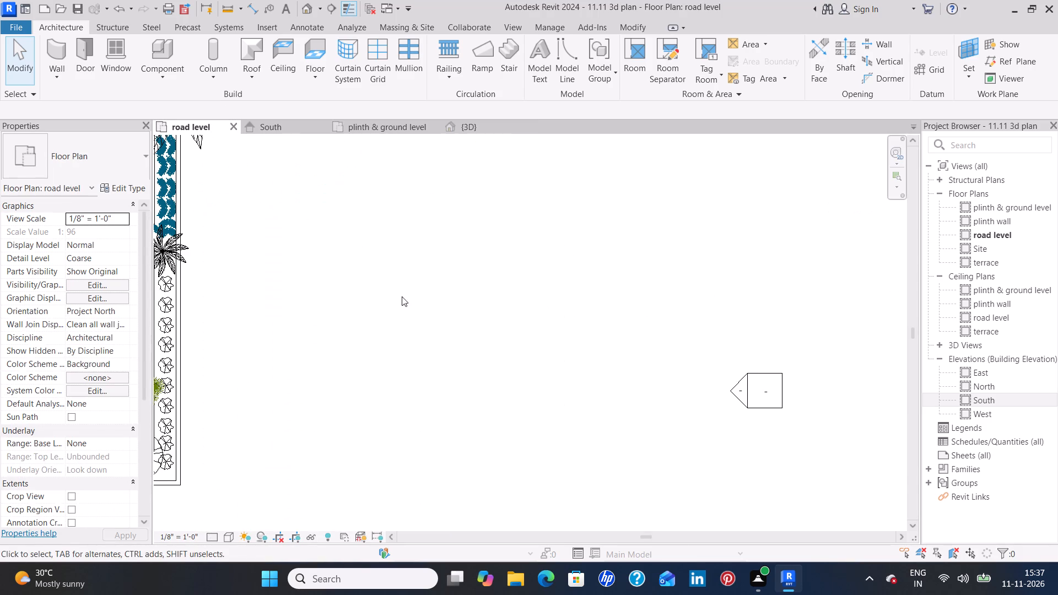
scroll(485, 329, down, 3)
middle_drag(460, 342, 810, 371)
scroll(620, 342, down, 1)
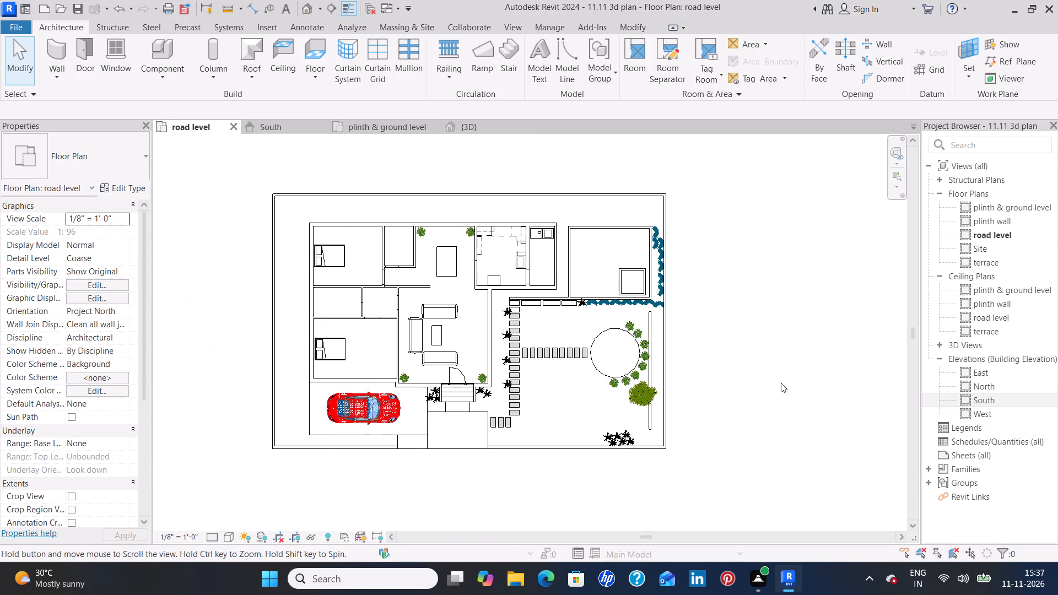
scroll(557, 406, up, 6)
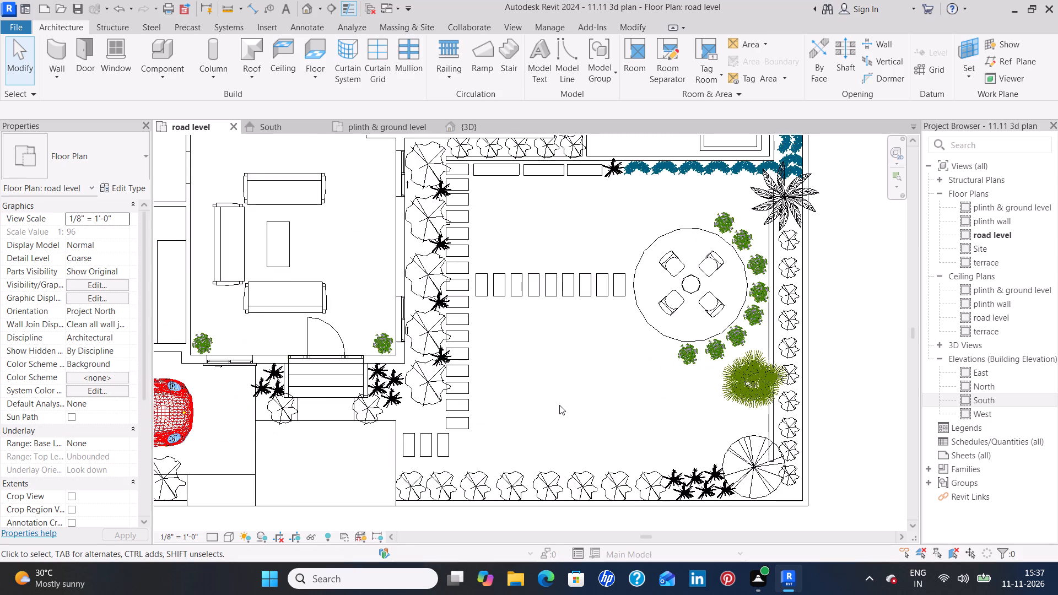
middle_drag(561, 404, 573, 332)
scroll(573, 329, up, 2)
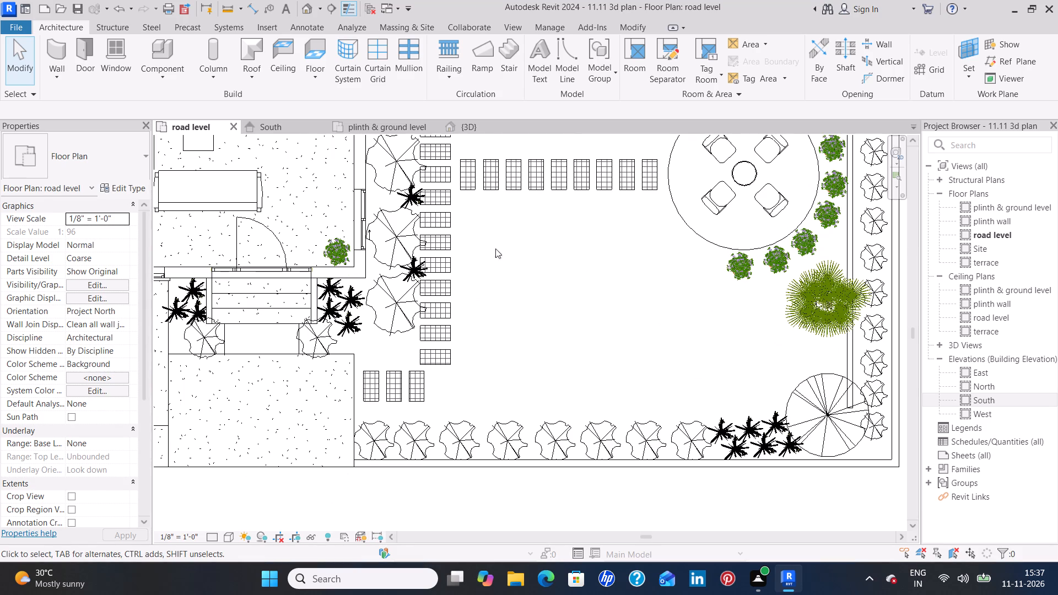
click(51, 40)
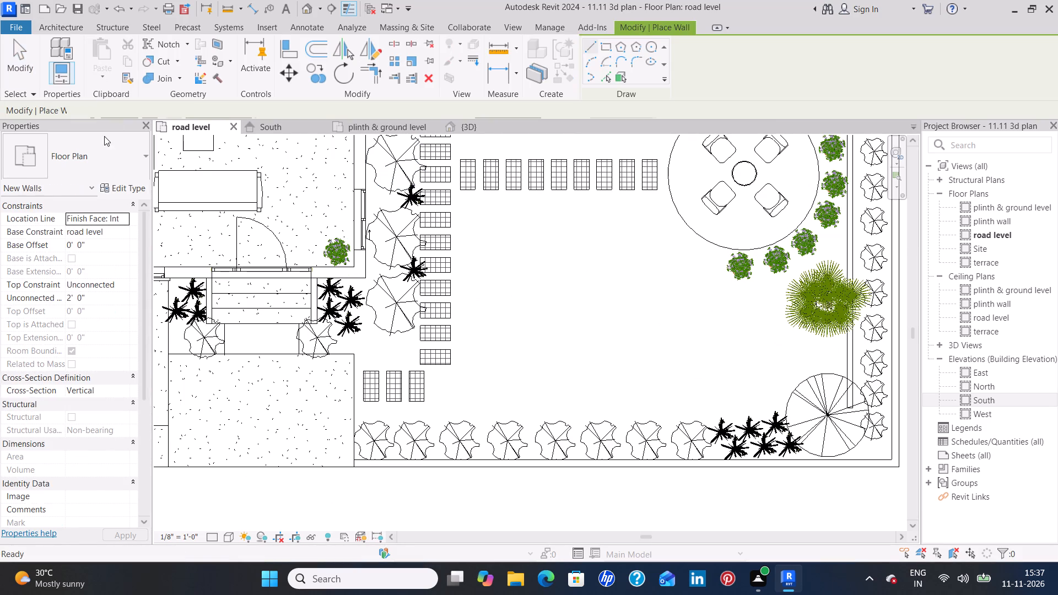
click(121, 155)
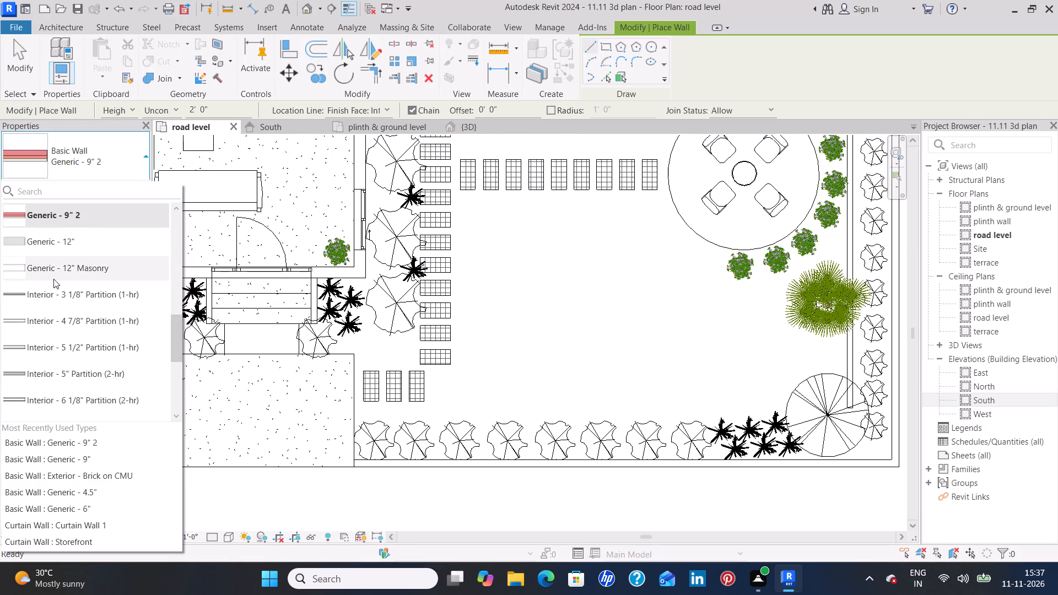
scroll(55, 277, up, 2)
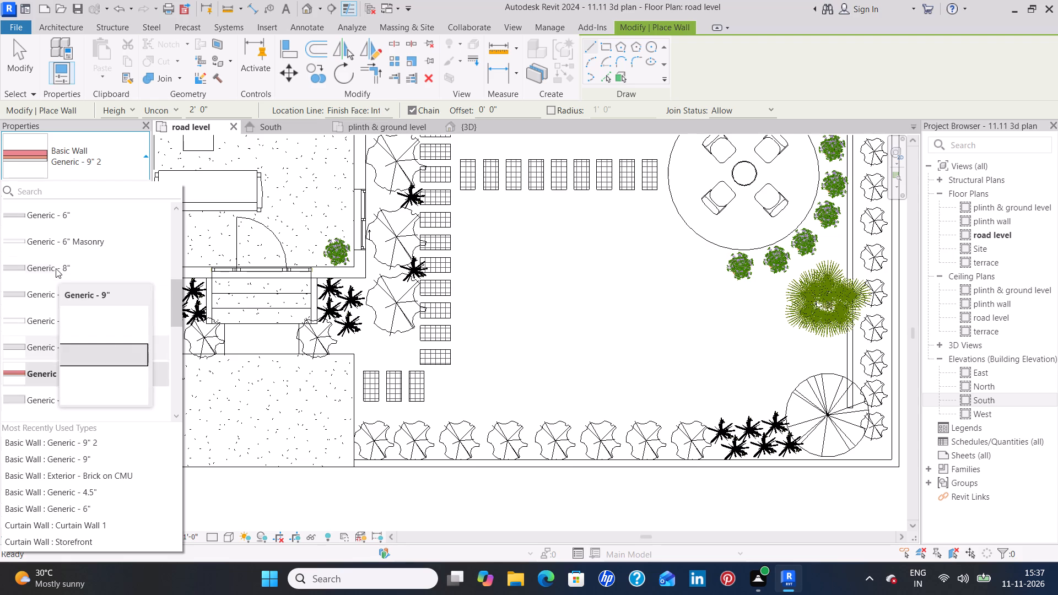
click(84, 215)
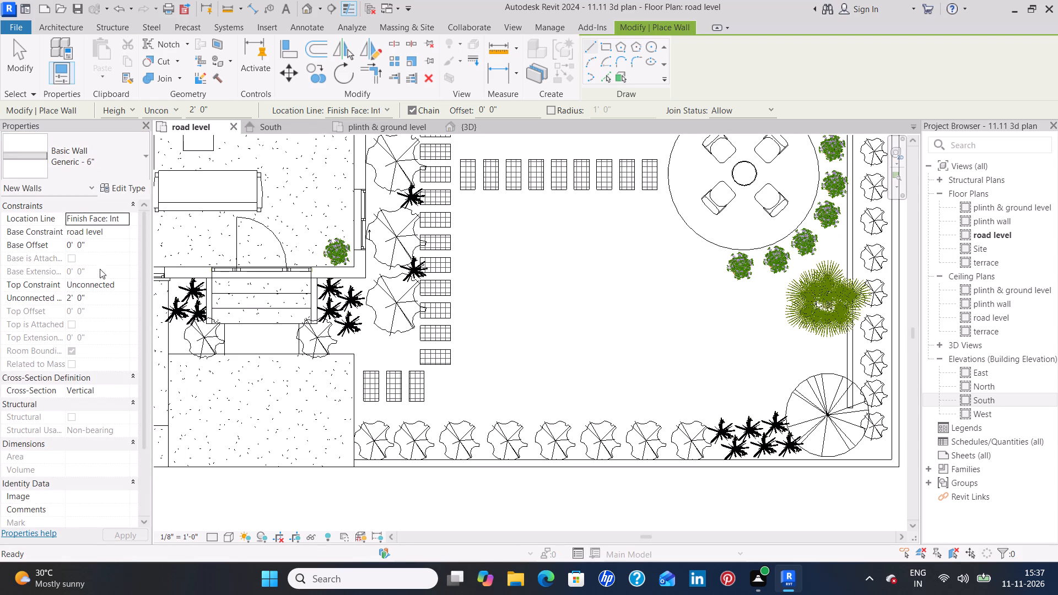
Set the new wall's base offset to 6' and its unconnected height to 1'.
click(97, 246)
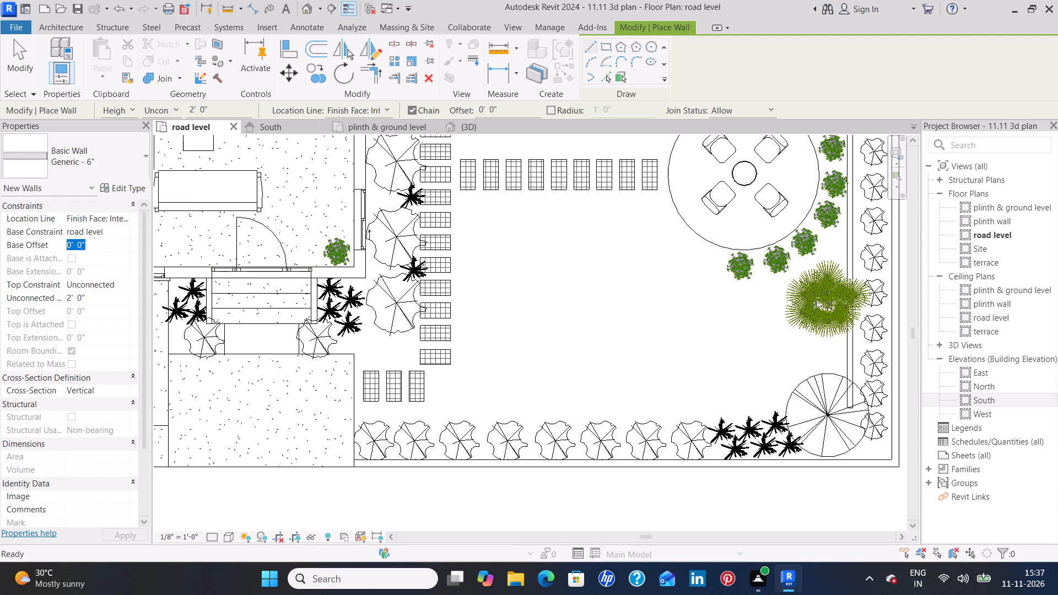
key(BackSpace)
text(6')
key(Return)
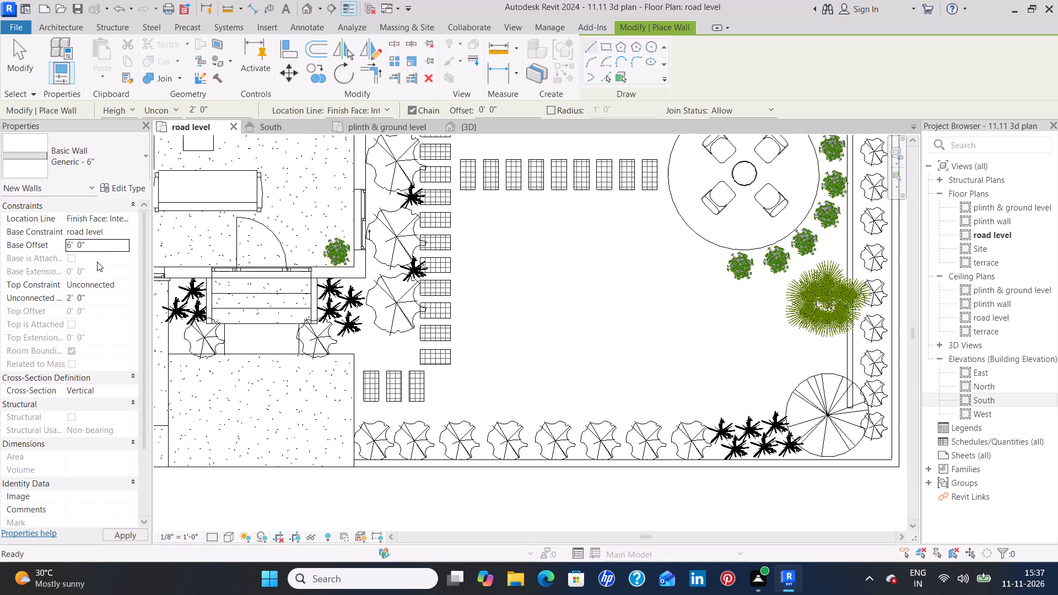
click(97, 298)
key(BackSpace)
key(1)
key(apostrophe)
key(Return)
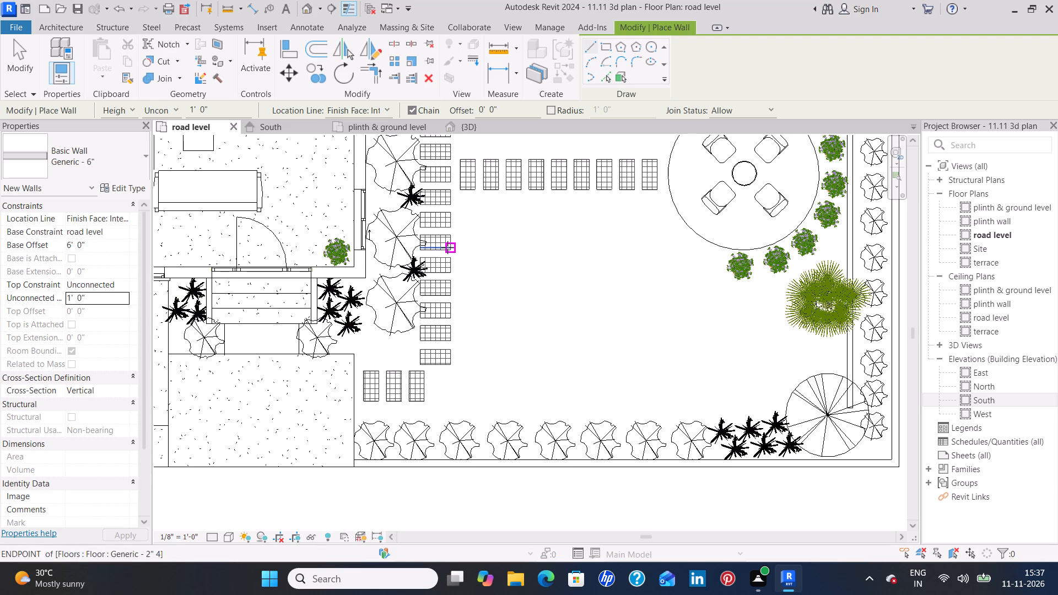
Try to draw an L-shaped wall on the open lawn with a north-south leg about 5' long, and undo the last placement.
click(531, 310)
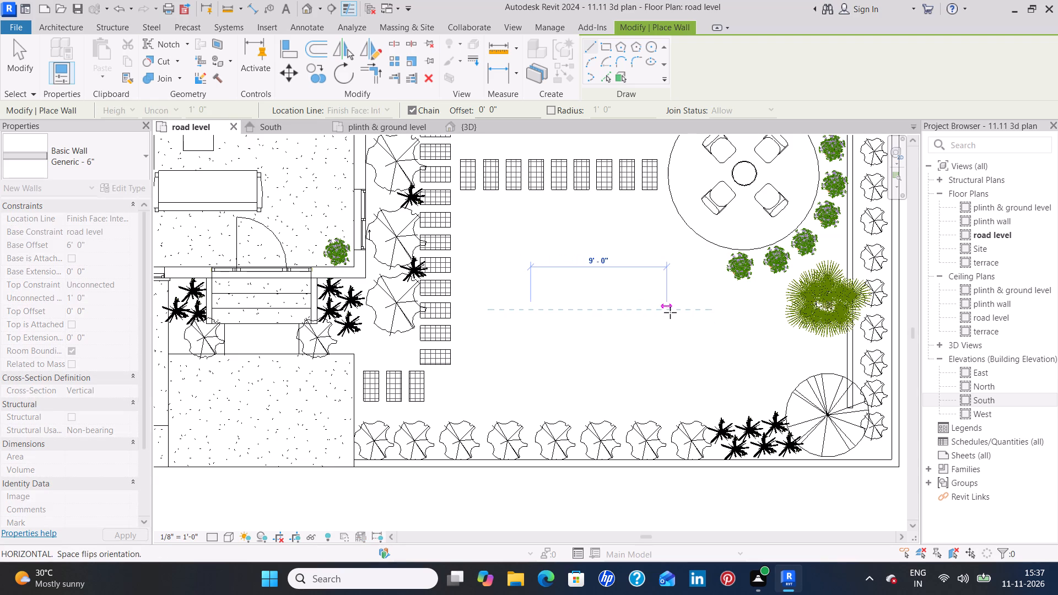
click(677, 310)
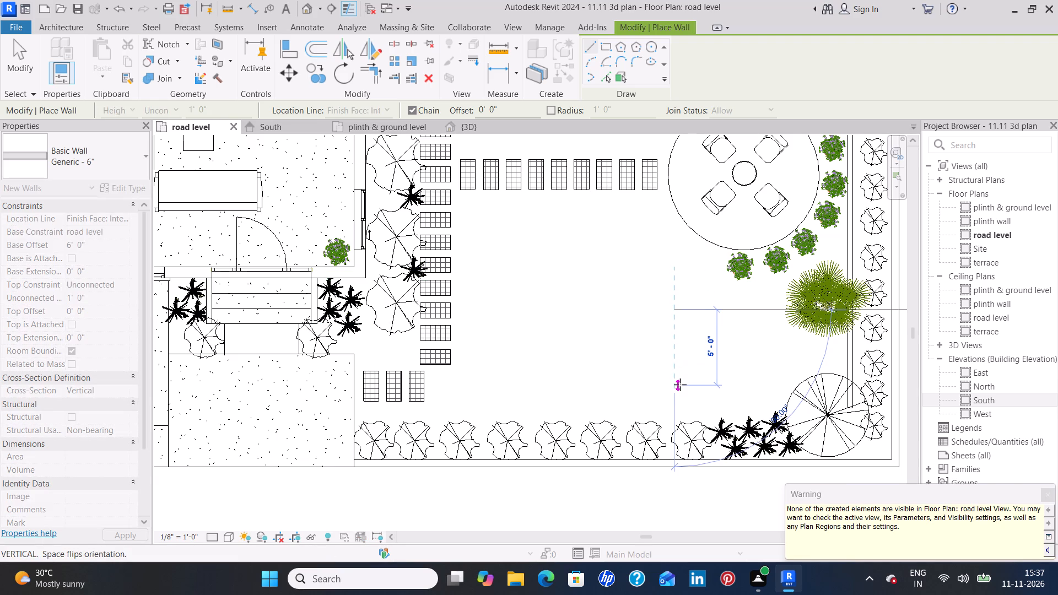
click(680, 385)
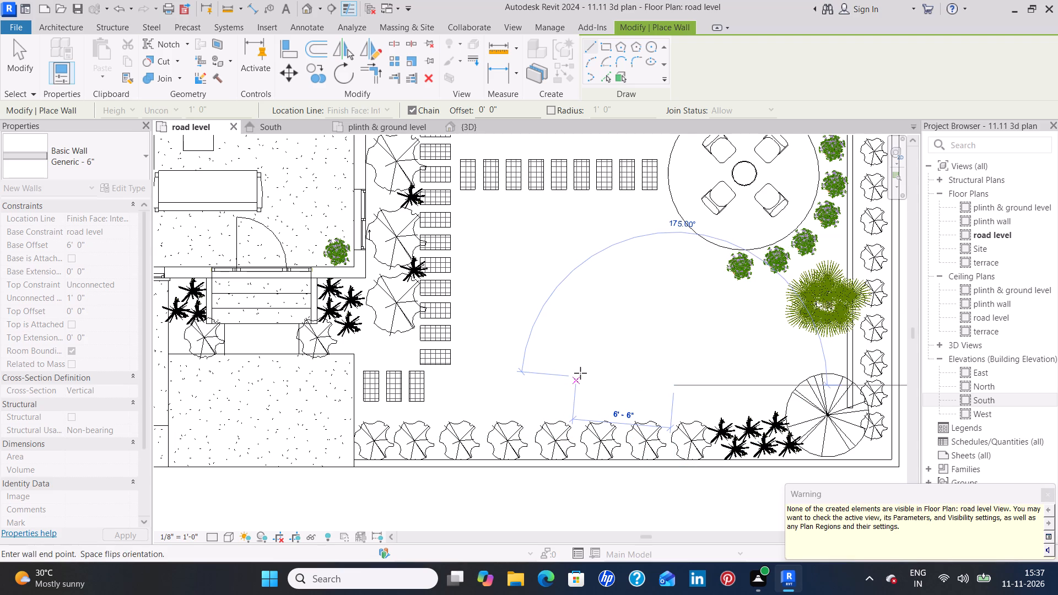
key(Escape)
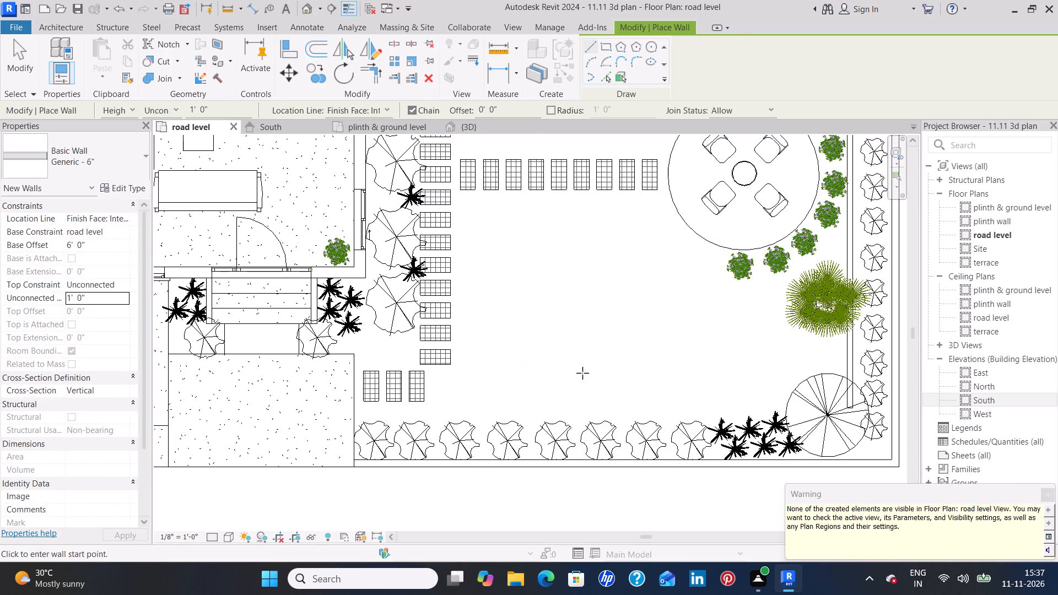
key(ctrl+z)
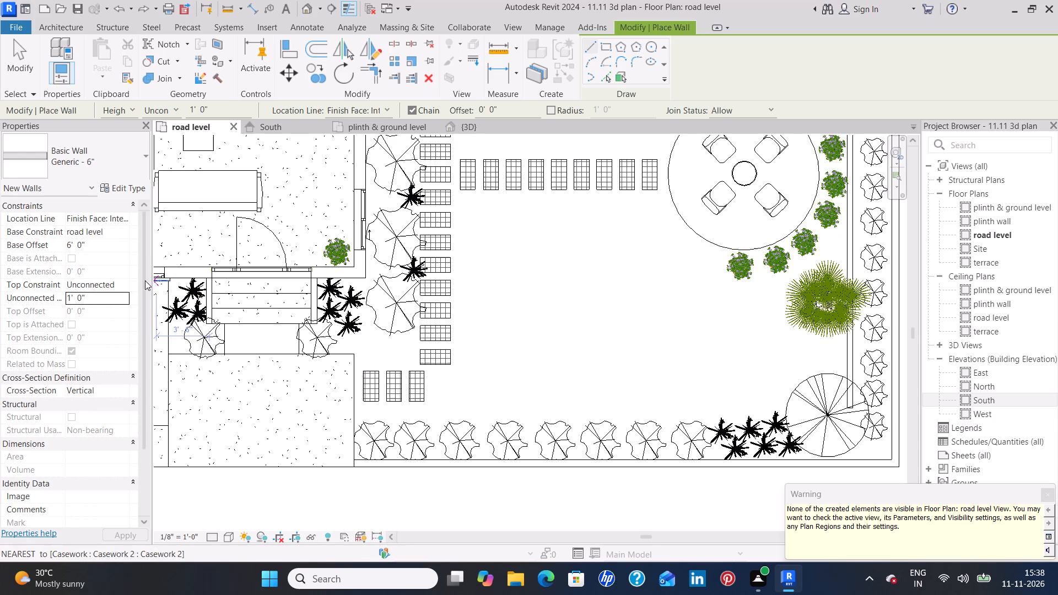
Draw a closed rectangle of walls on the open lawn with base offset 0, about 7' 6" long along the inner face.
click(109, 244)
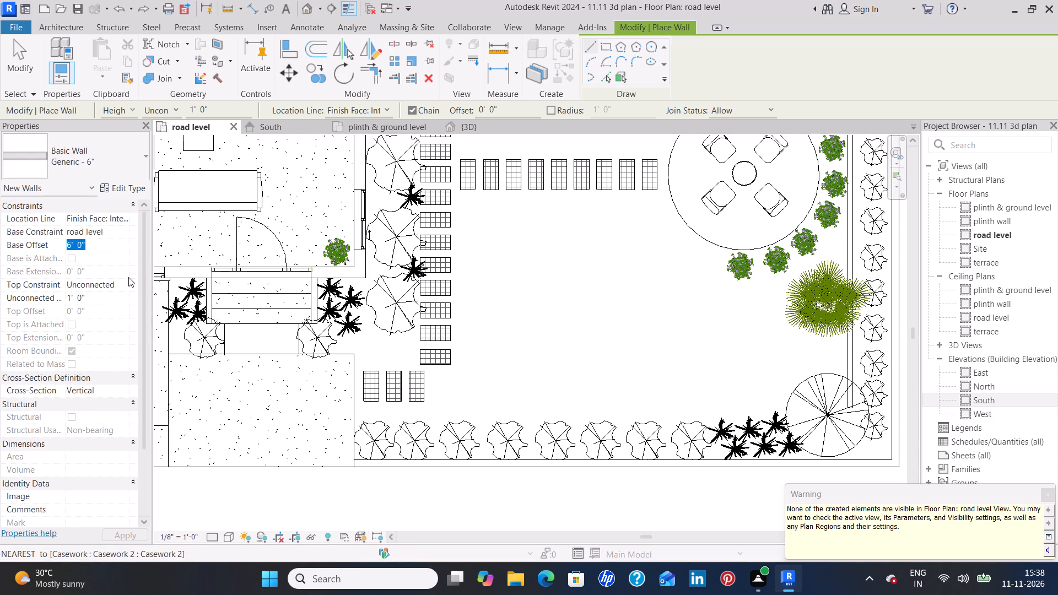
key(BackSpace)
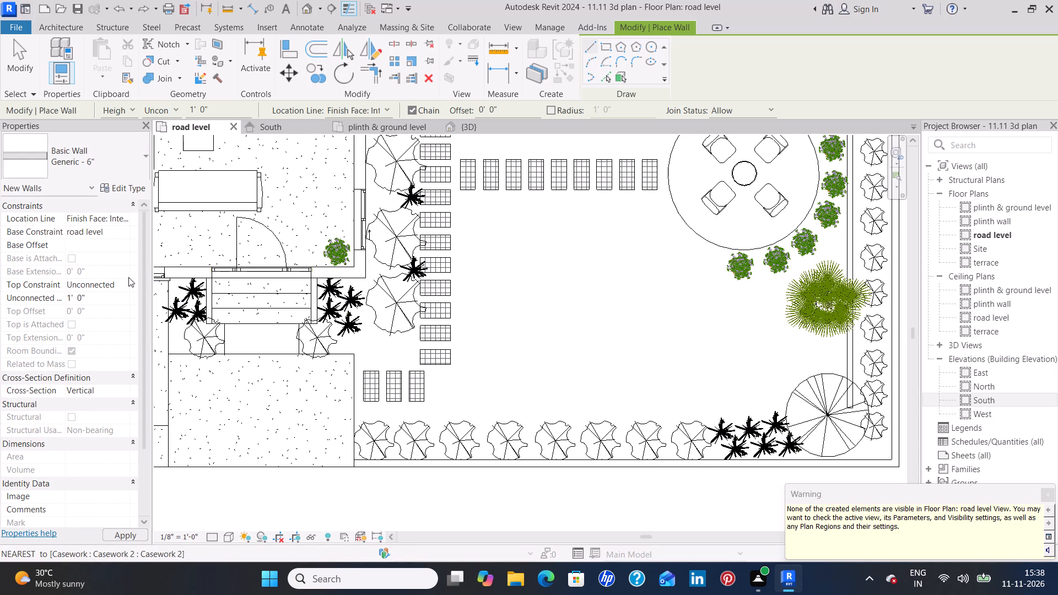
key(0)
key(Return)
click(547, 320)
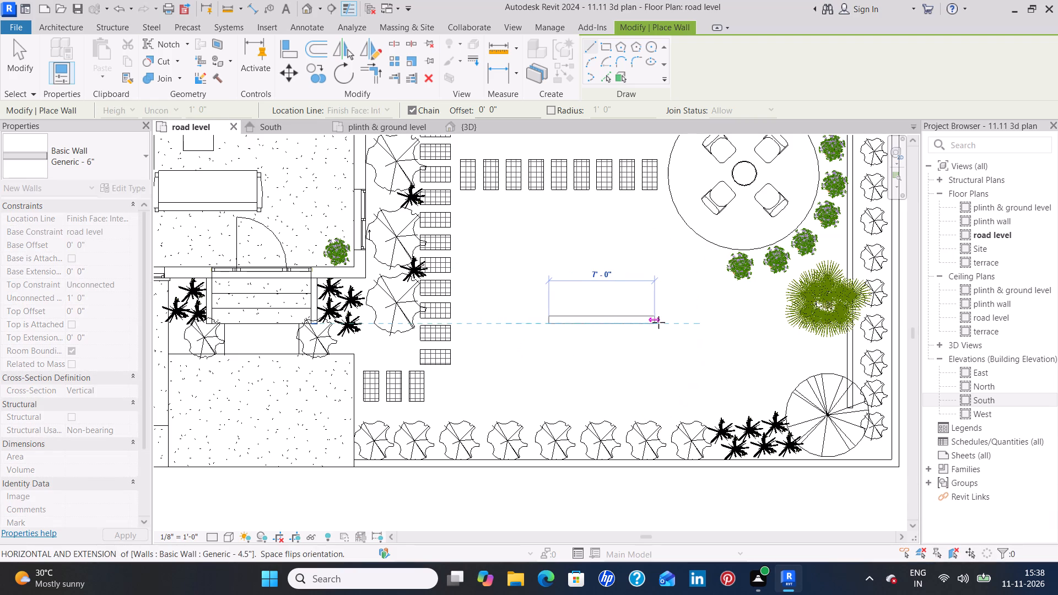
click(661, 322)
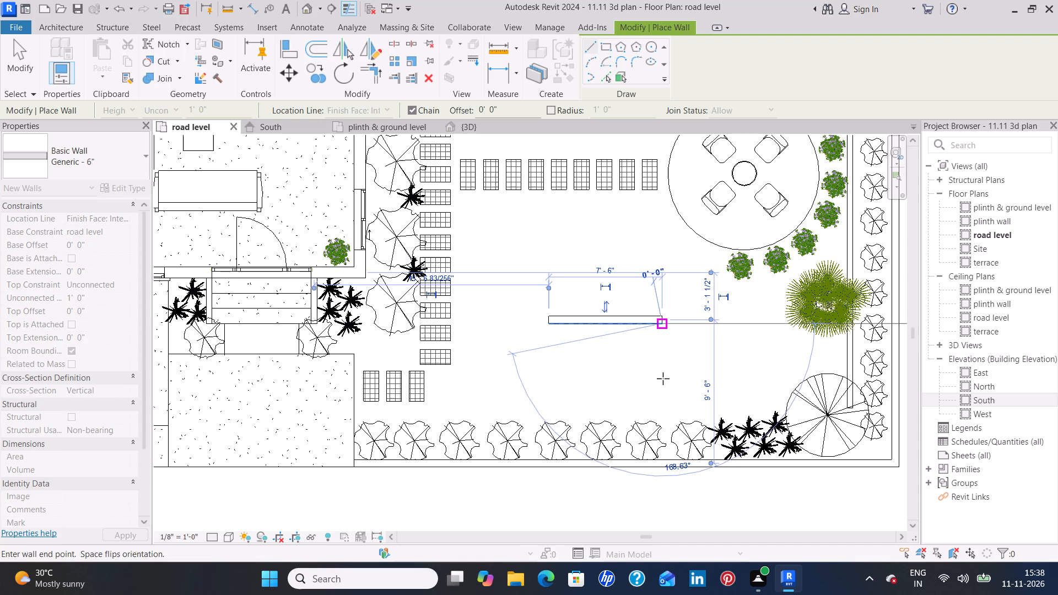
click(665, 398)
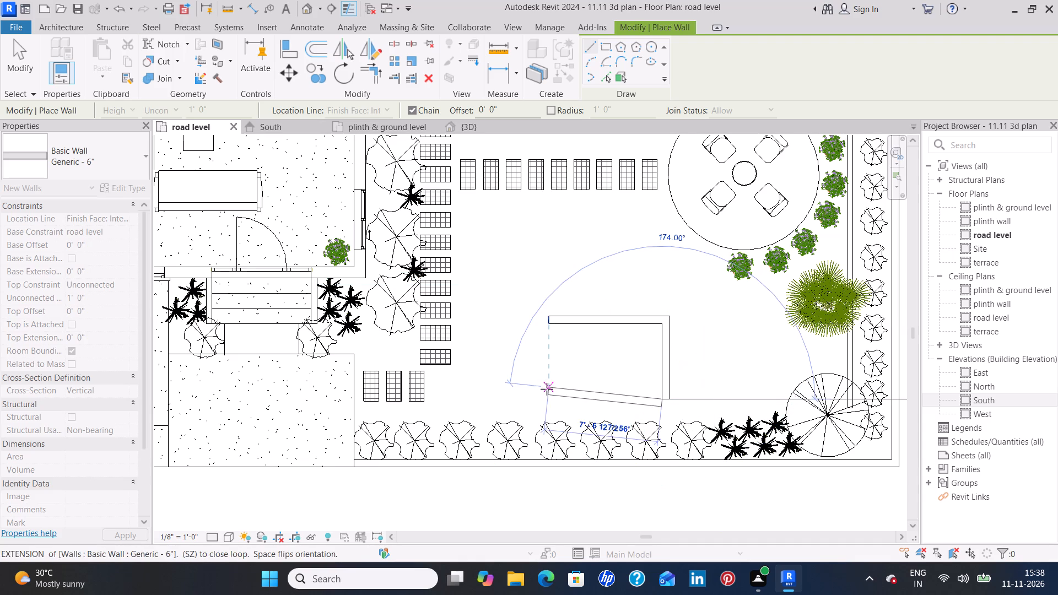
click(549, 399)
click(549, 328)
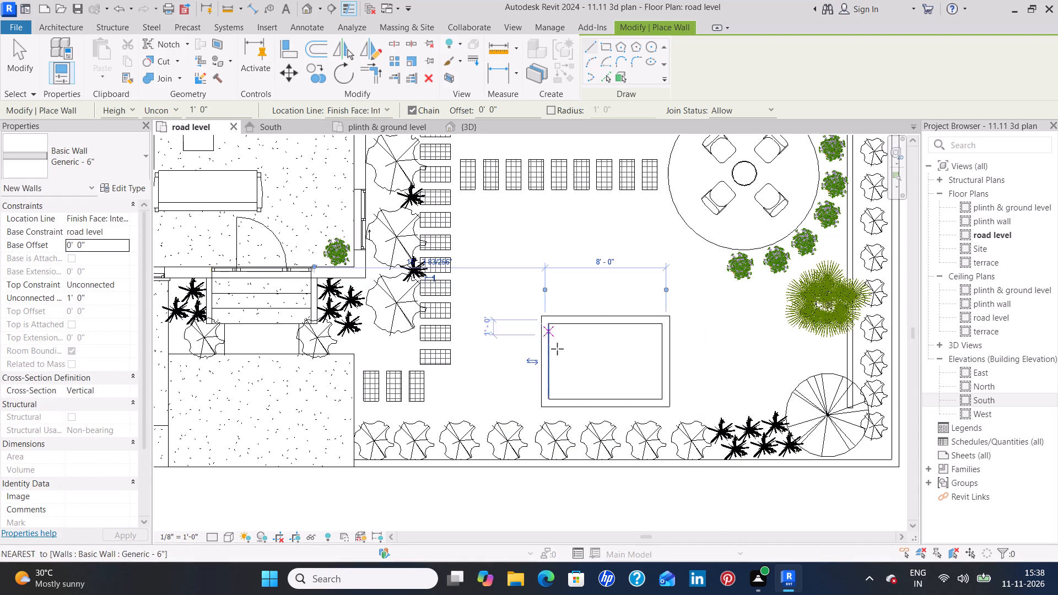
key(Escape)
key(Escape)
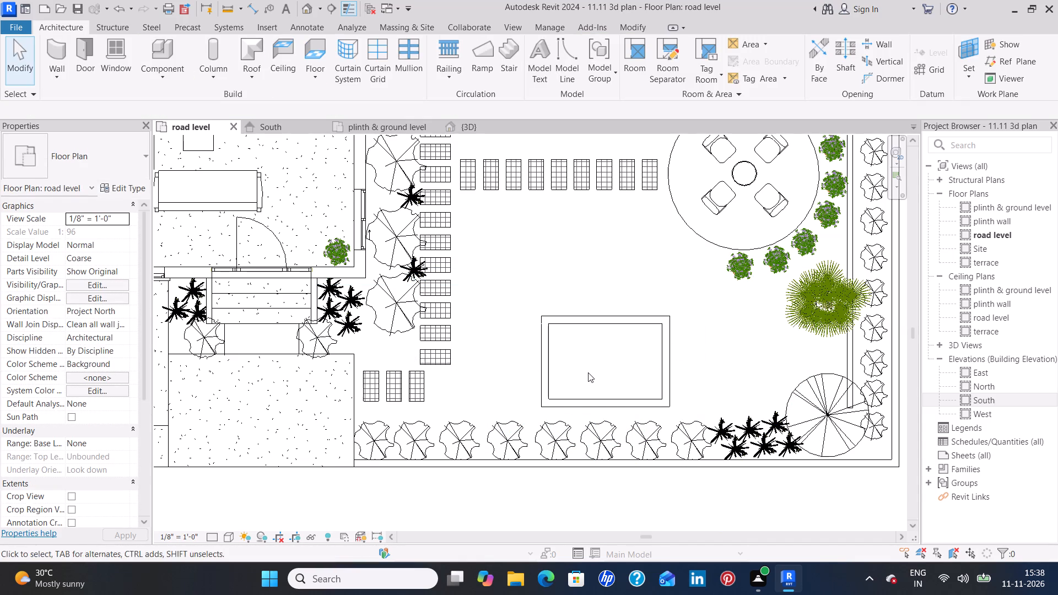
In the 3D view, delete the stray Generic - 6" wall lying beside the round seating deck.
click(496, 125)
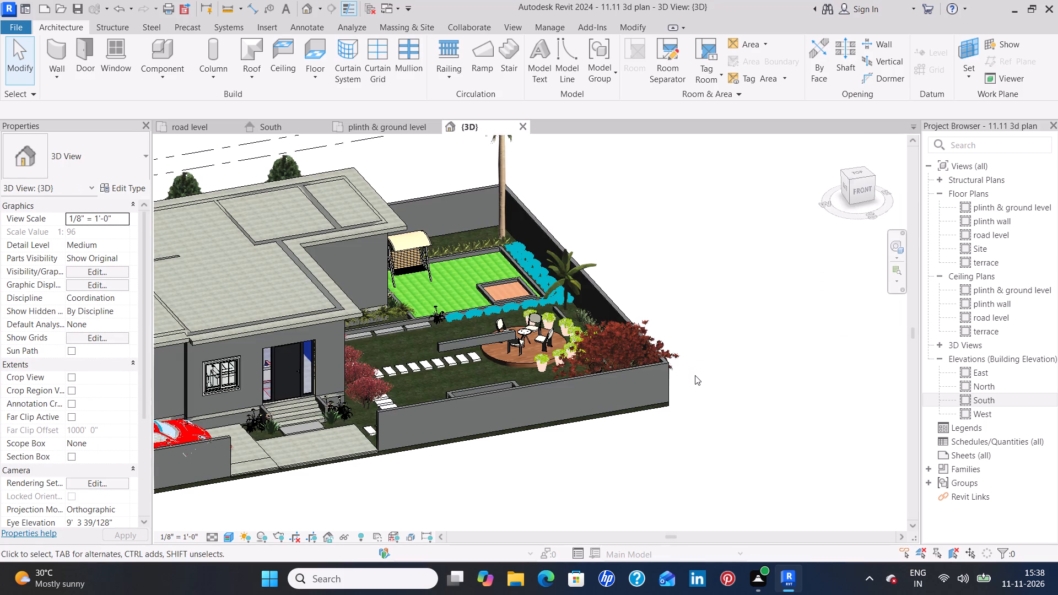
click(488, 338)
key(Delete)
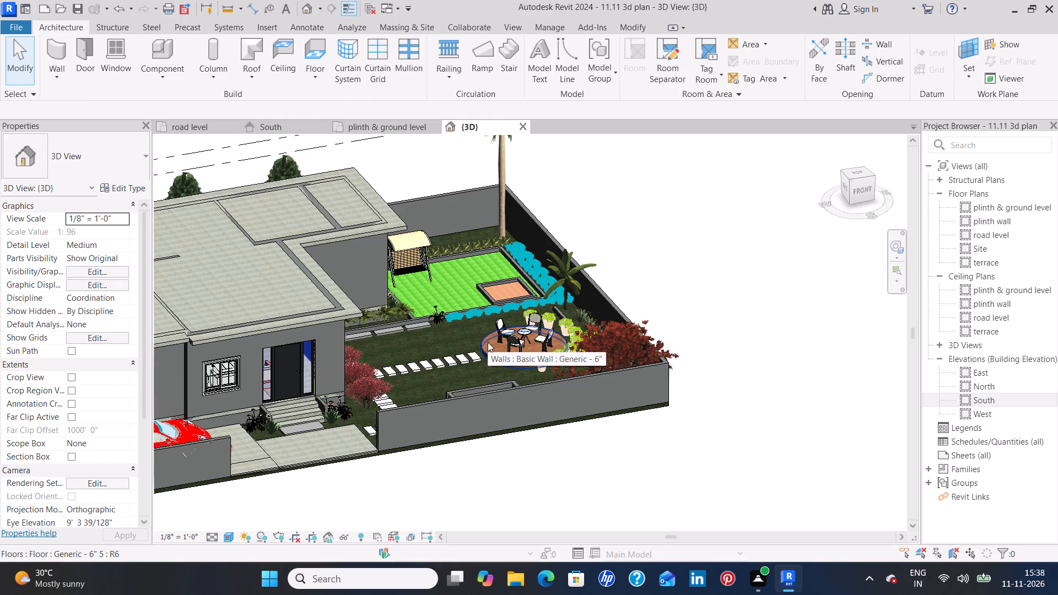
Edit the lawn floor's boundary to cut a 7' 6" by 5' 0" rectangular opening along the inner faces of the new wall enclosure.
shift+middle_drag(784, 296, 786, 351)
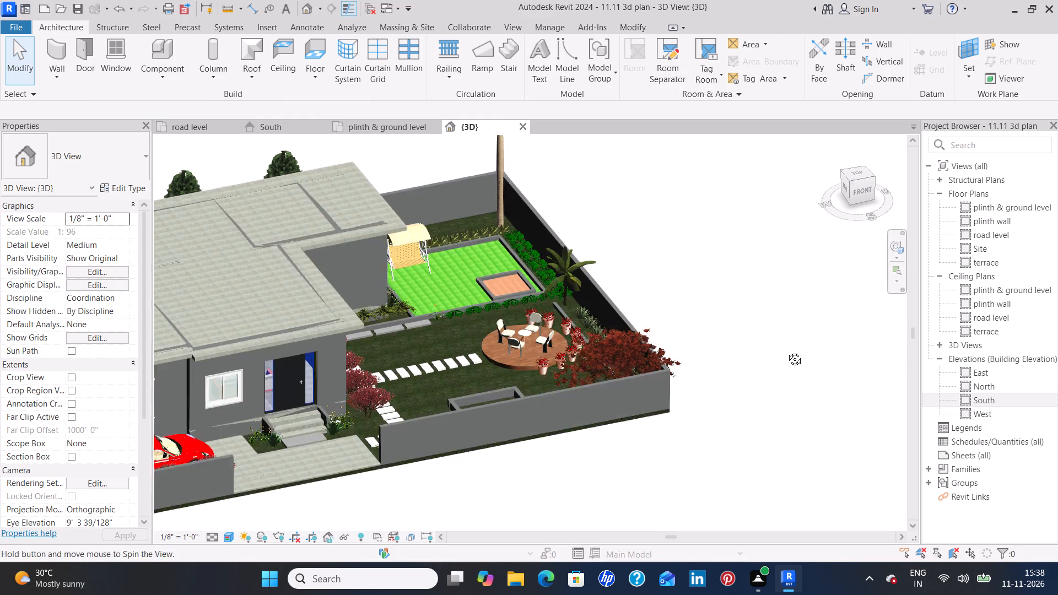
shift+middle_drag(786, 351, 784, 390)
shift+middle_drag(488, 439, 484, 459)
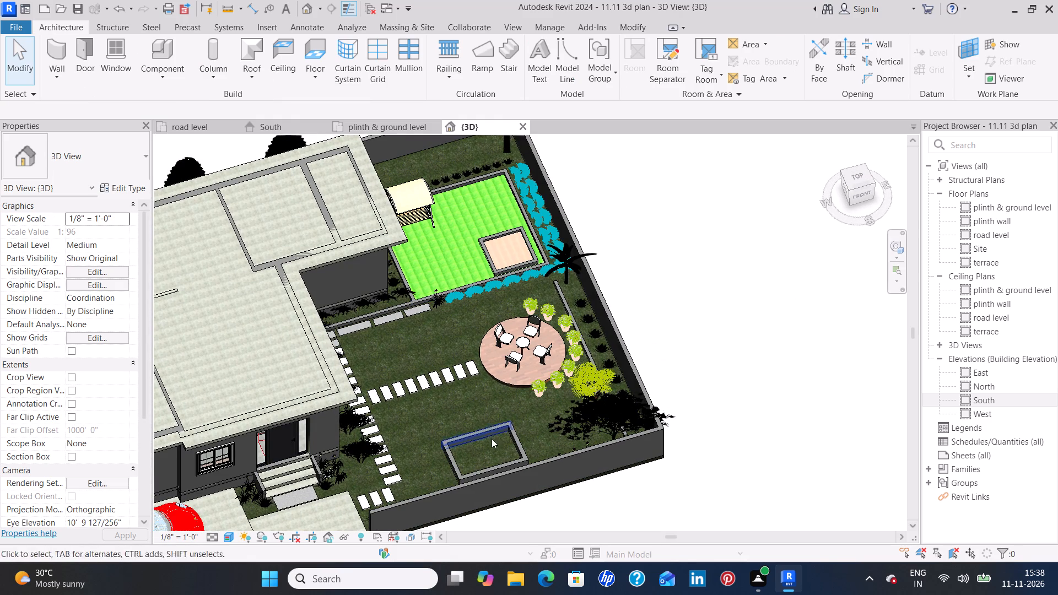
scroll(491, 447, up, 9)
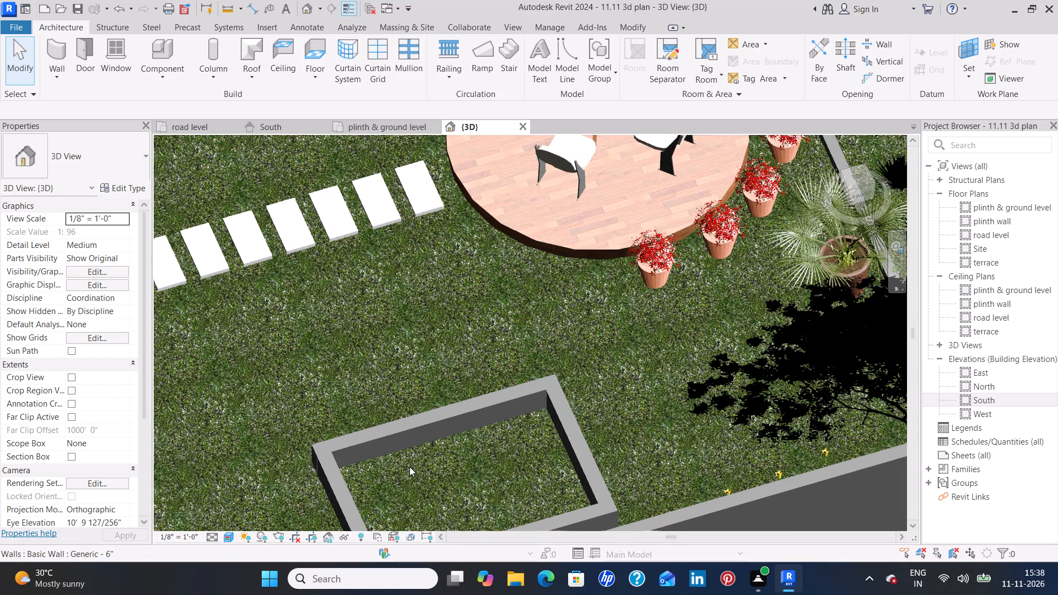
scroll(476, 473, down, 3)
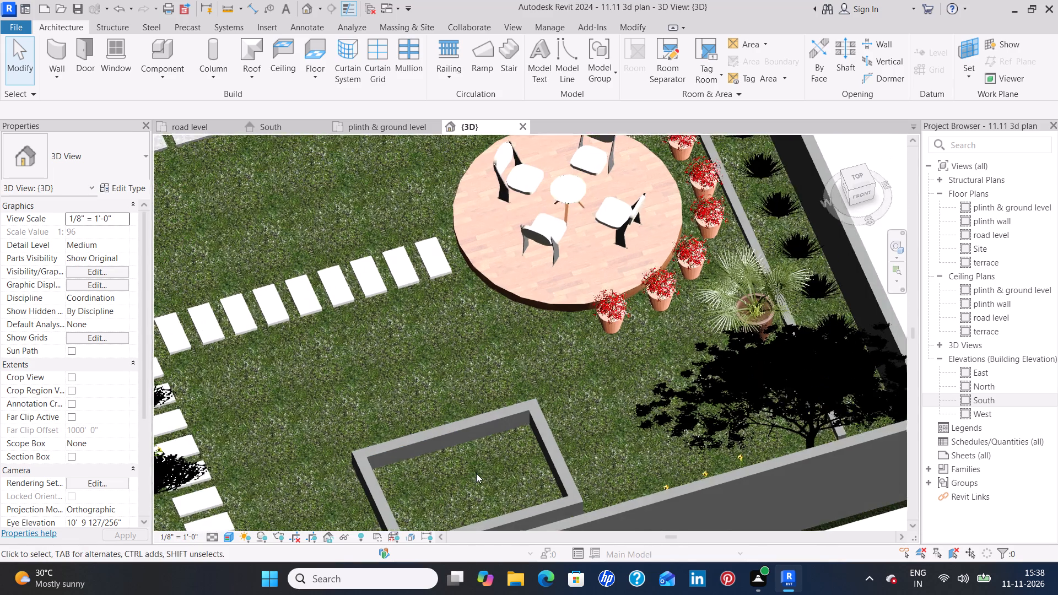
middle_drag(541, 462, 566, 304)
click(609, 423)
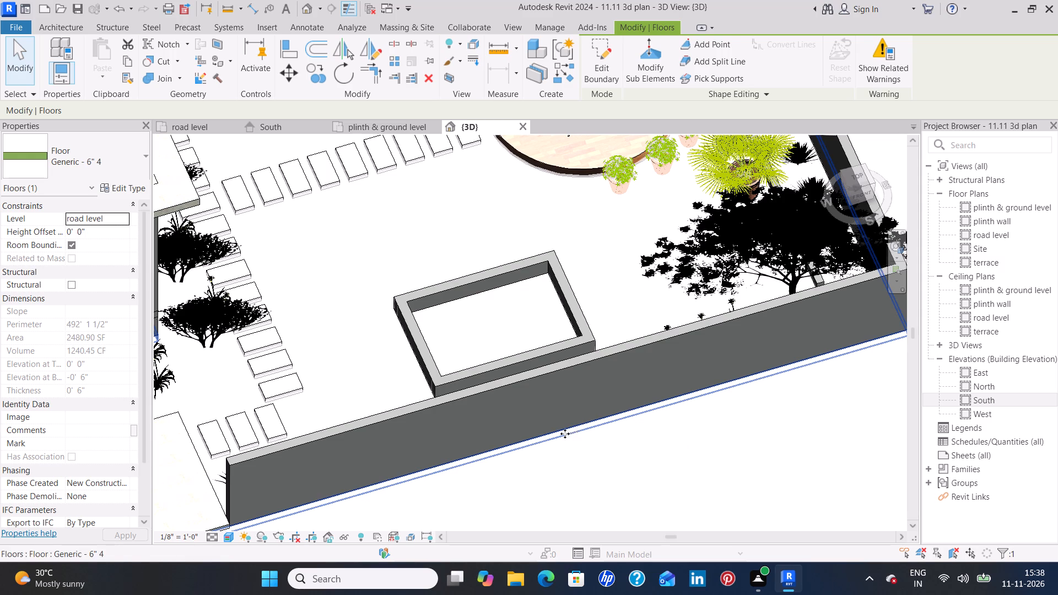
click(602, 73)
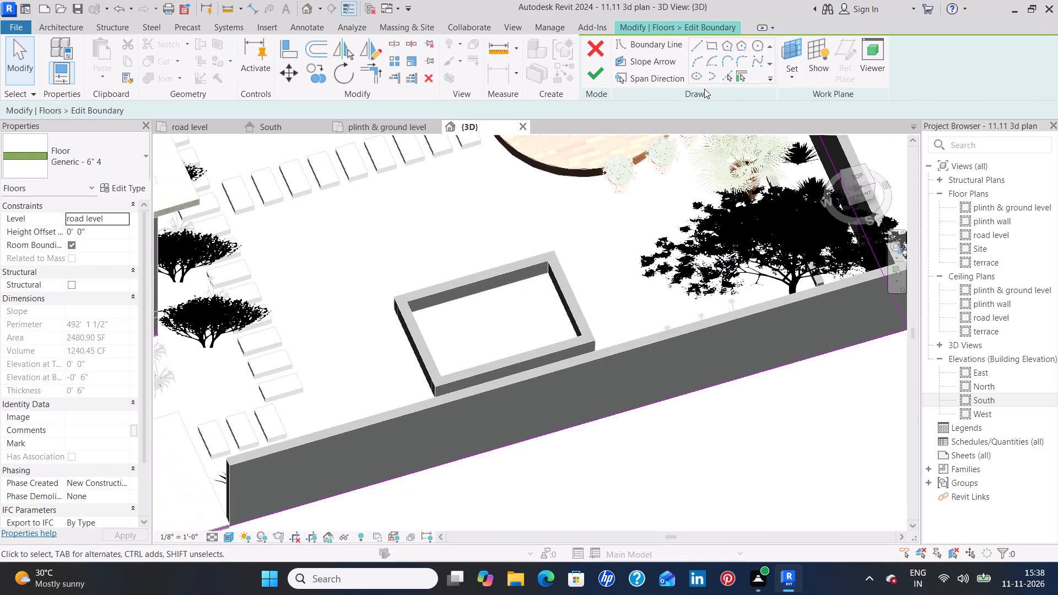
click(186, 131)
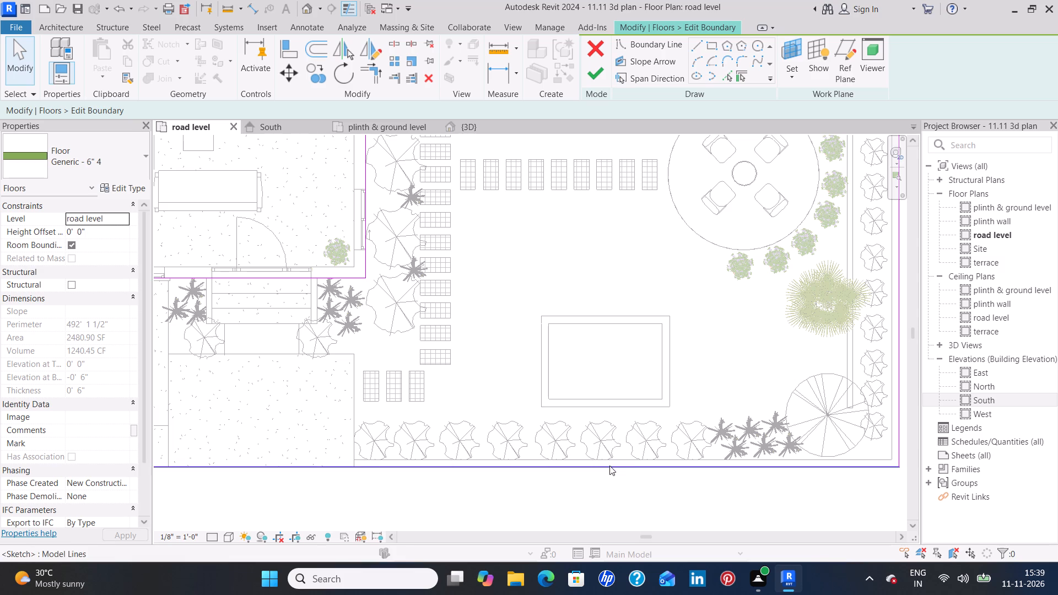
click(716, 46)
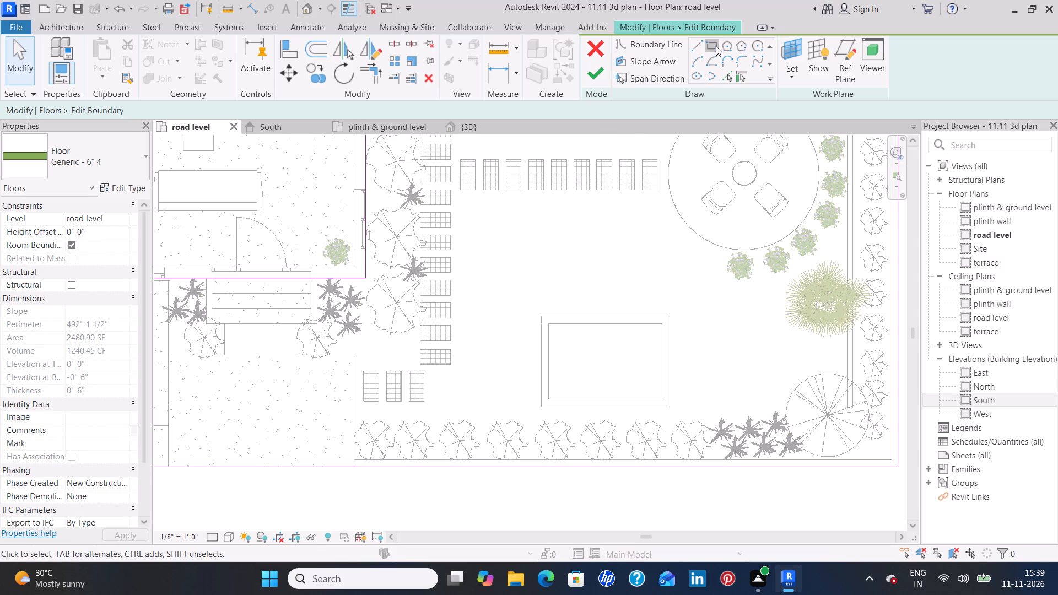
click(548, 325)
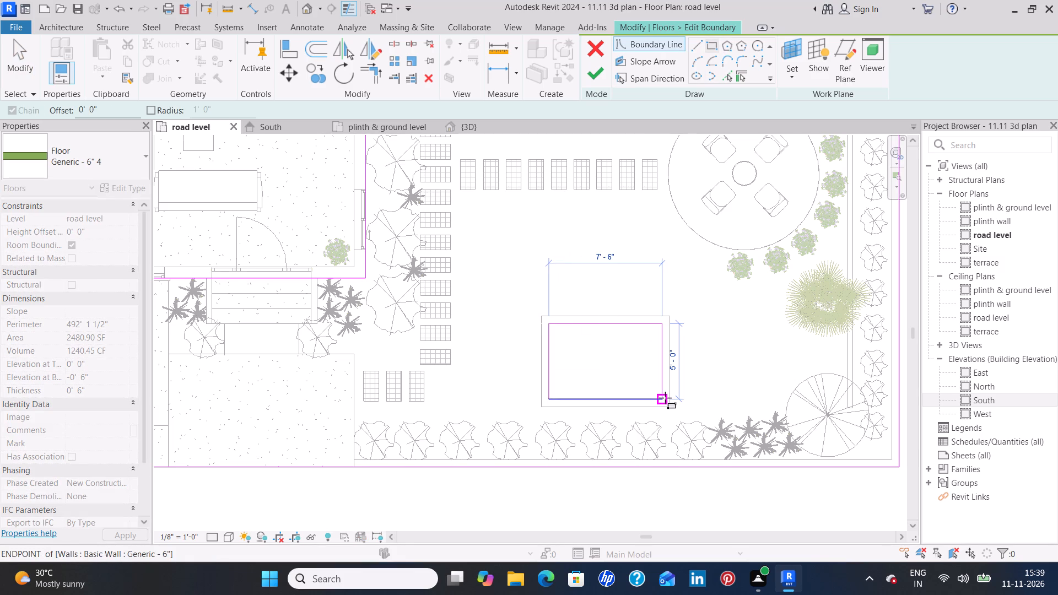
click(666, 399)
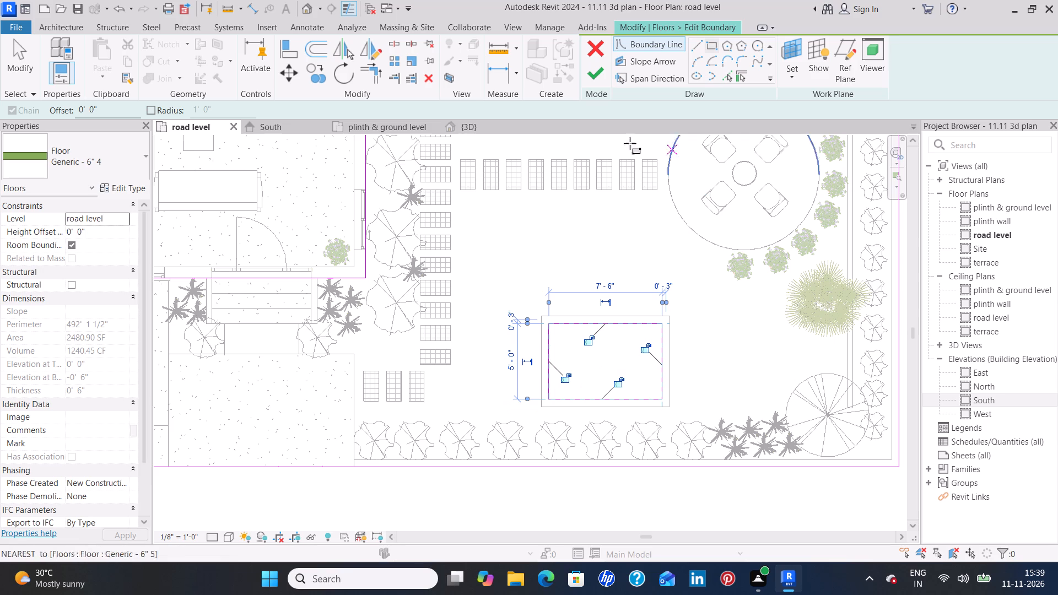
click(599, 73)
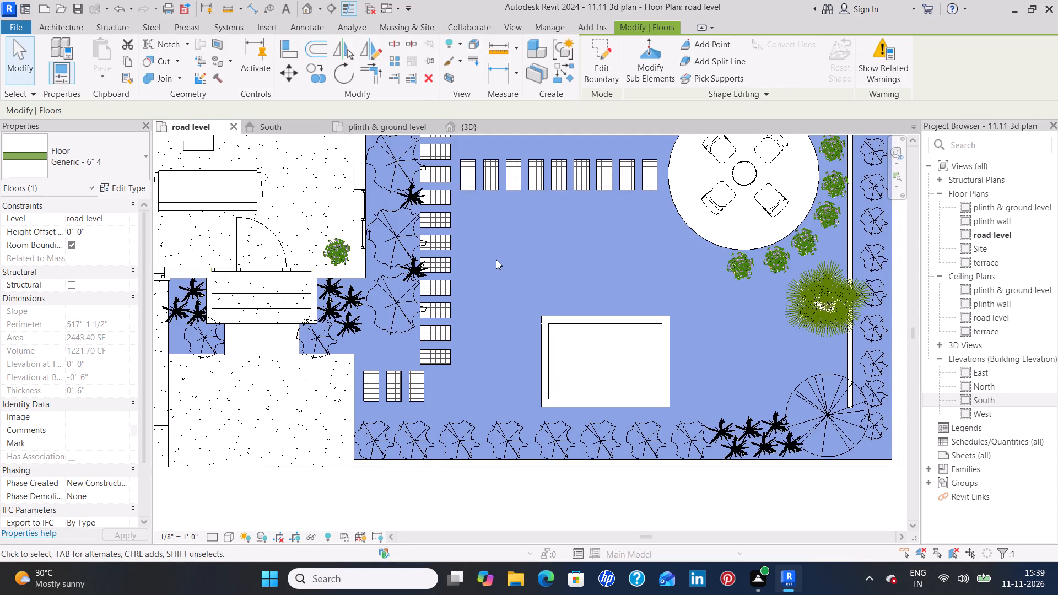
click(496, 259)
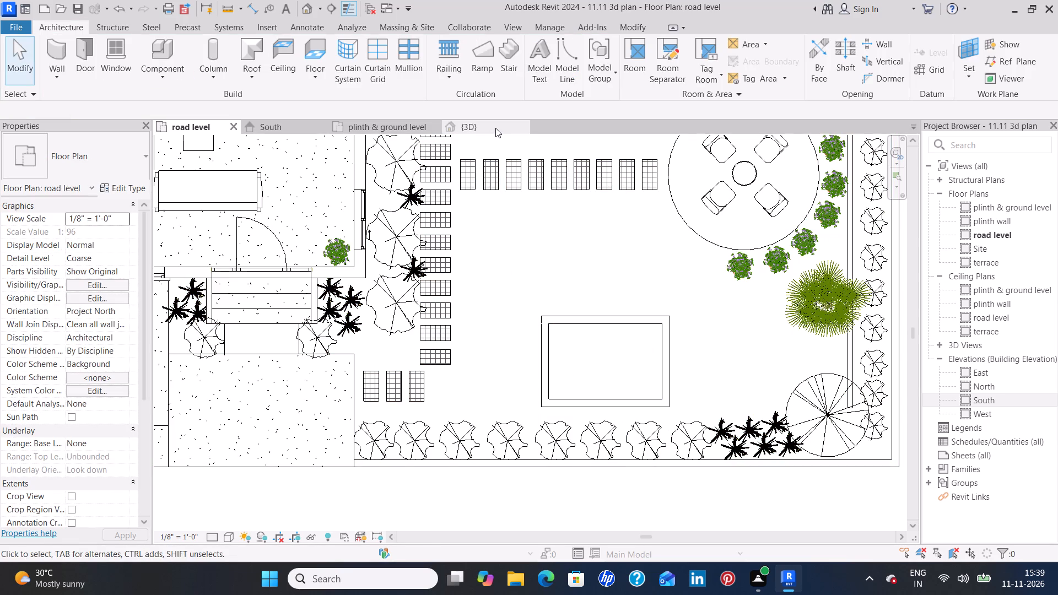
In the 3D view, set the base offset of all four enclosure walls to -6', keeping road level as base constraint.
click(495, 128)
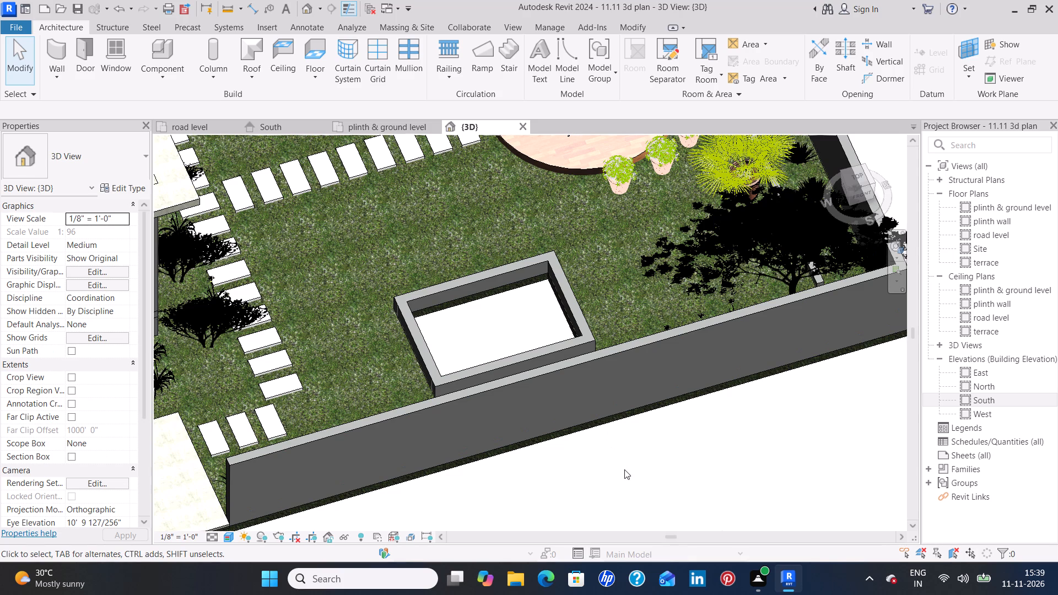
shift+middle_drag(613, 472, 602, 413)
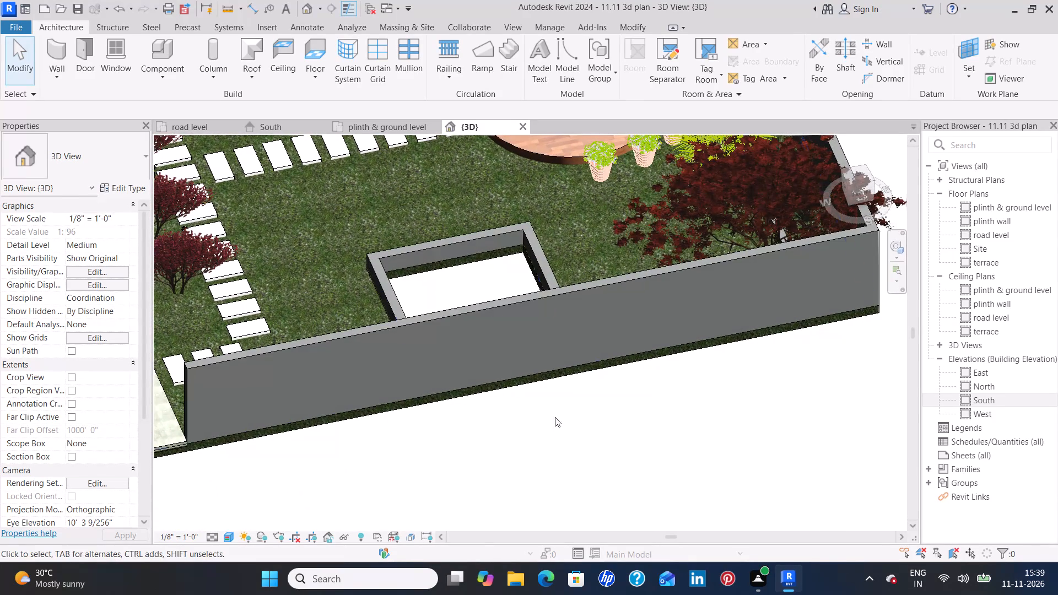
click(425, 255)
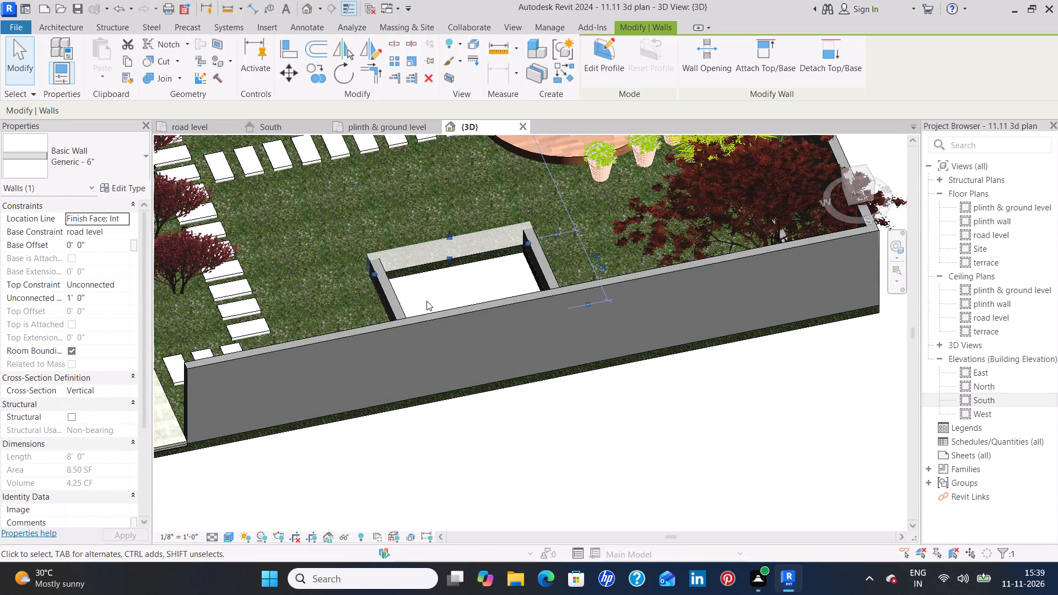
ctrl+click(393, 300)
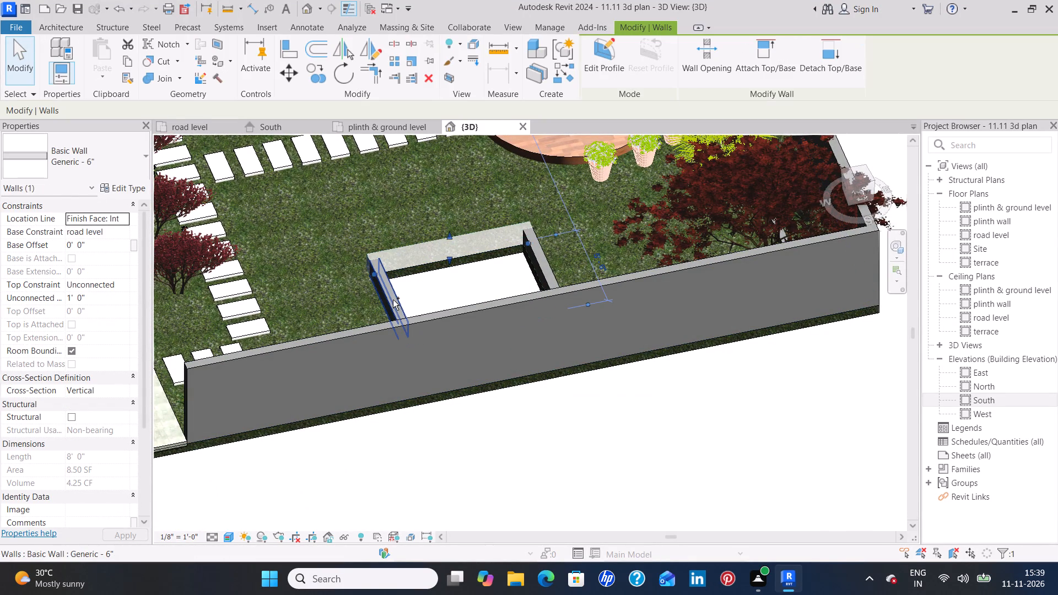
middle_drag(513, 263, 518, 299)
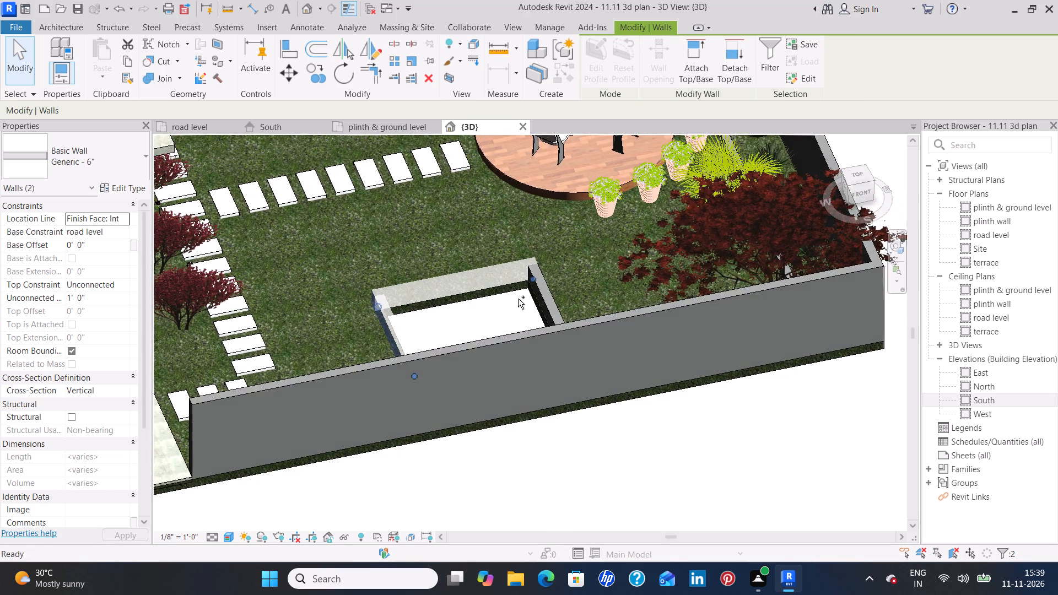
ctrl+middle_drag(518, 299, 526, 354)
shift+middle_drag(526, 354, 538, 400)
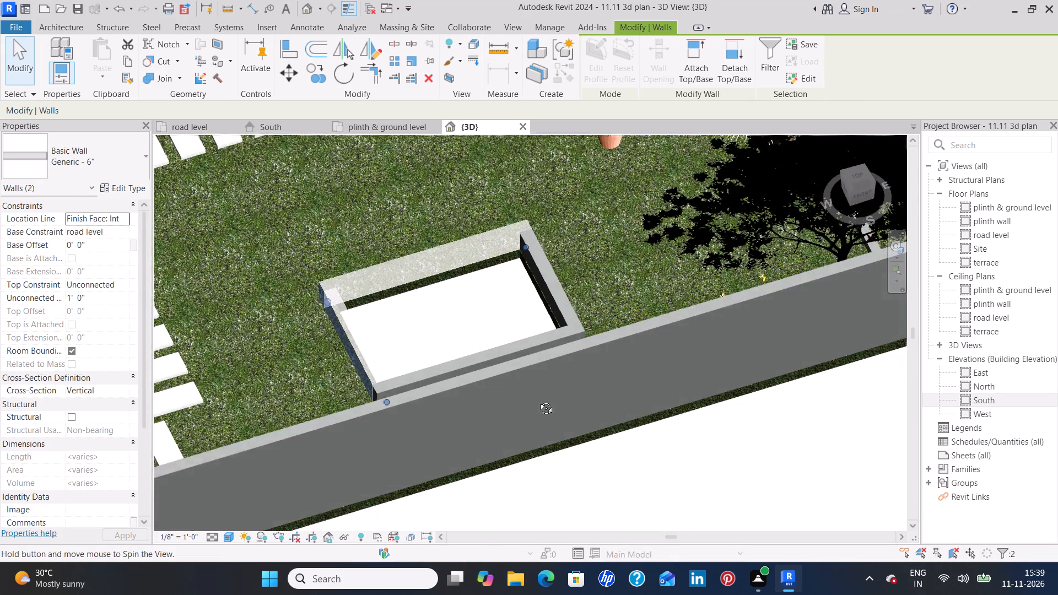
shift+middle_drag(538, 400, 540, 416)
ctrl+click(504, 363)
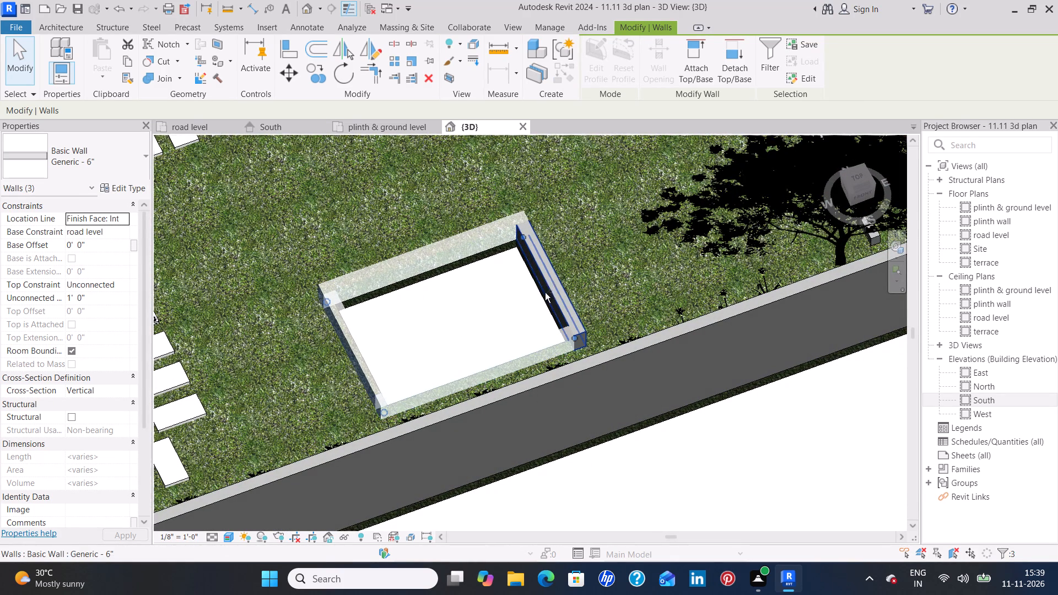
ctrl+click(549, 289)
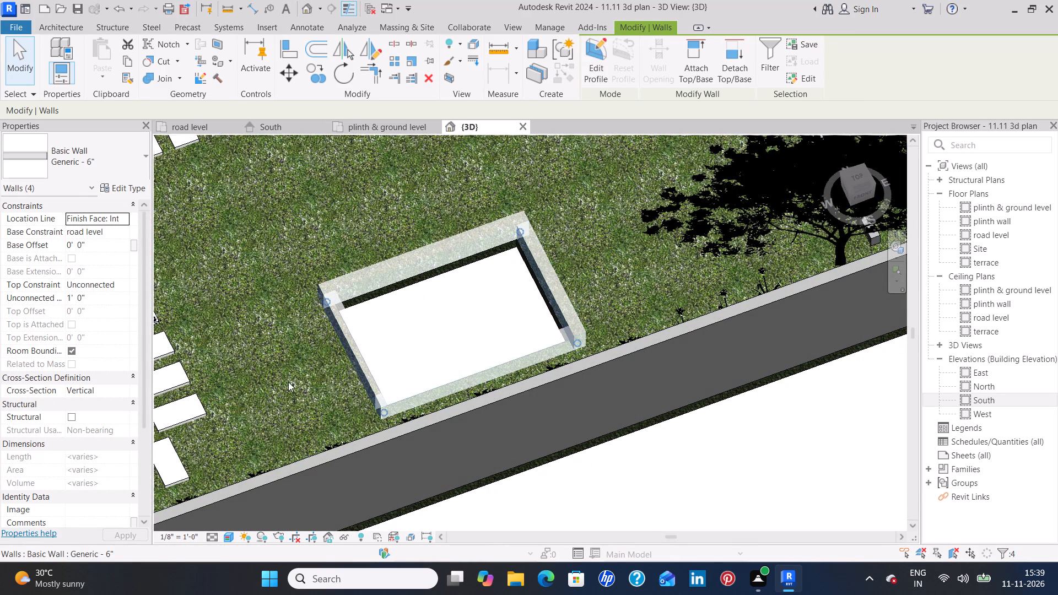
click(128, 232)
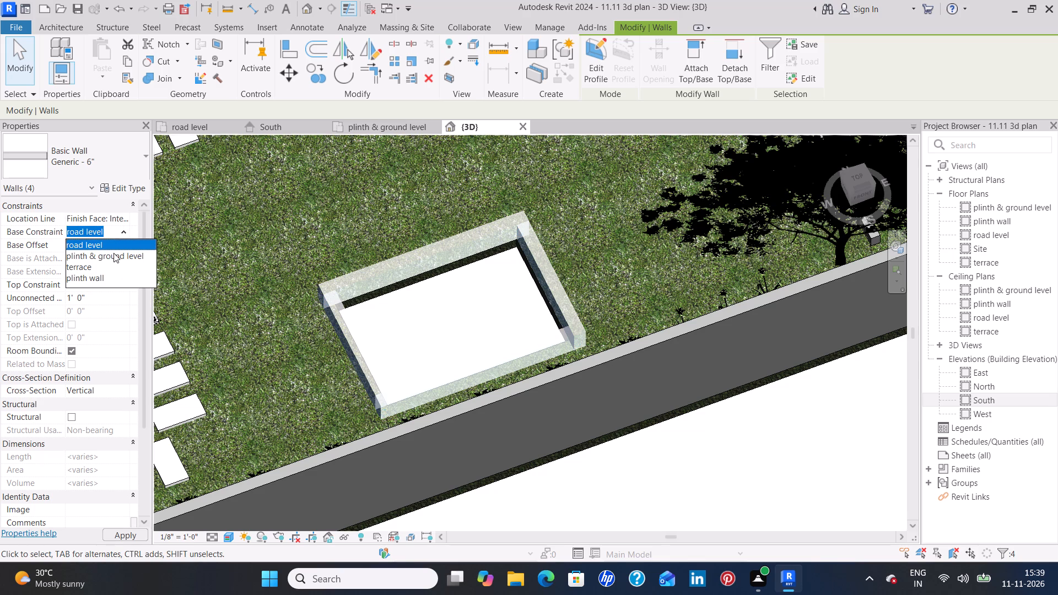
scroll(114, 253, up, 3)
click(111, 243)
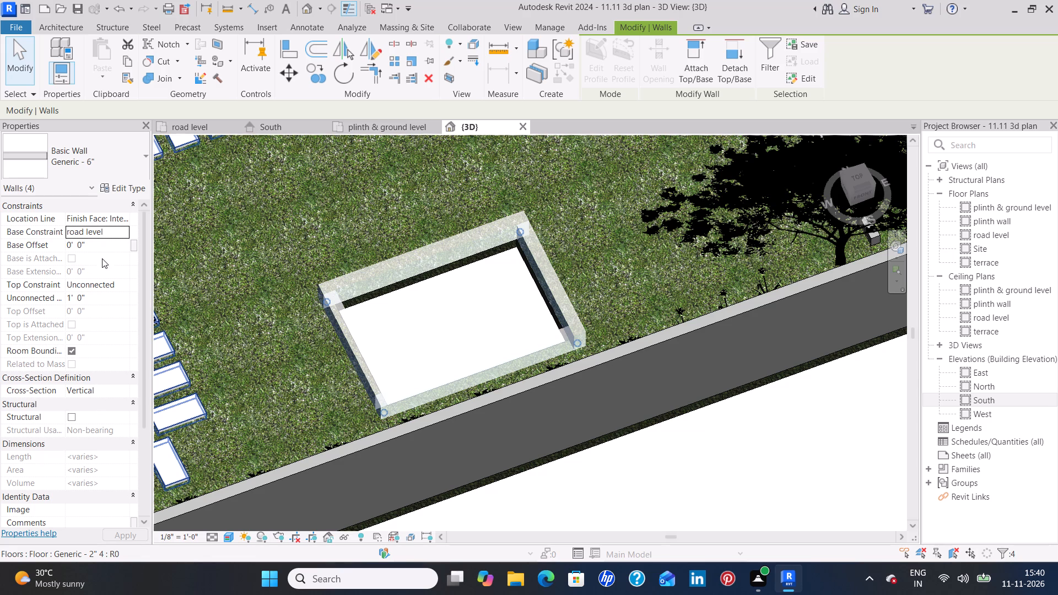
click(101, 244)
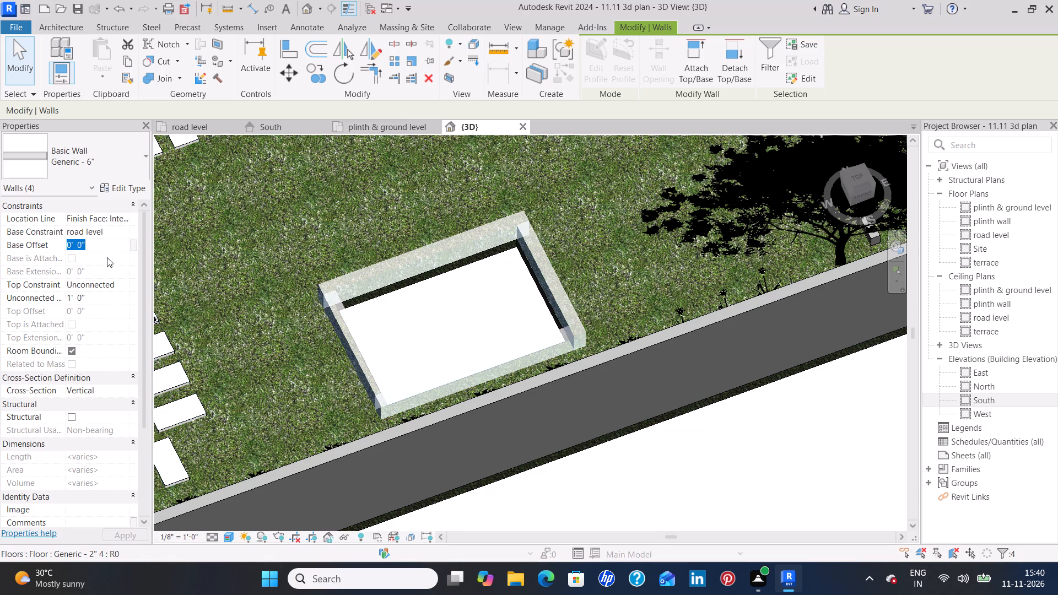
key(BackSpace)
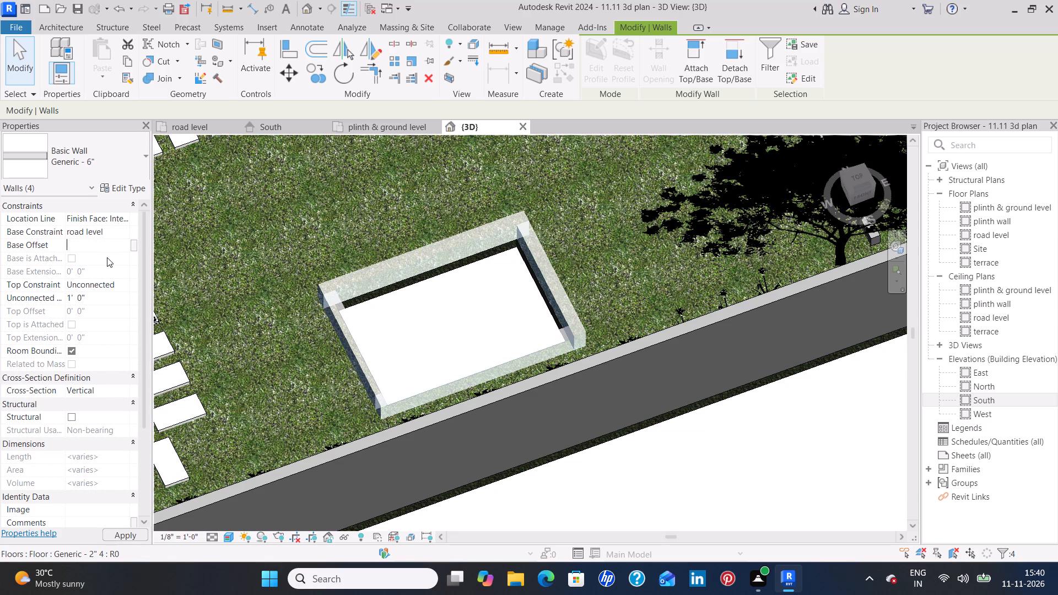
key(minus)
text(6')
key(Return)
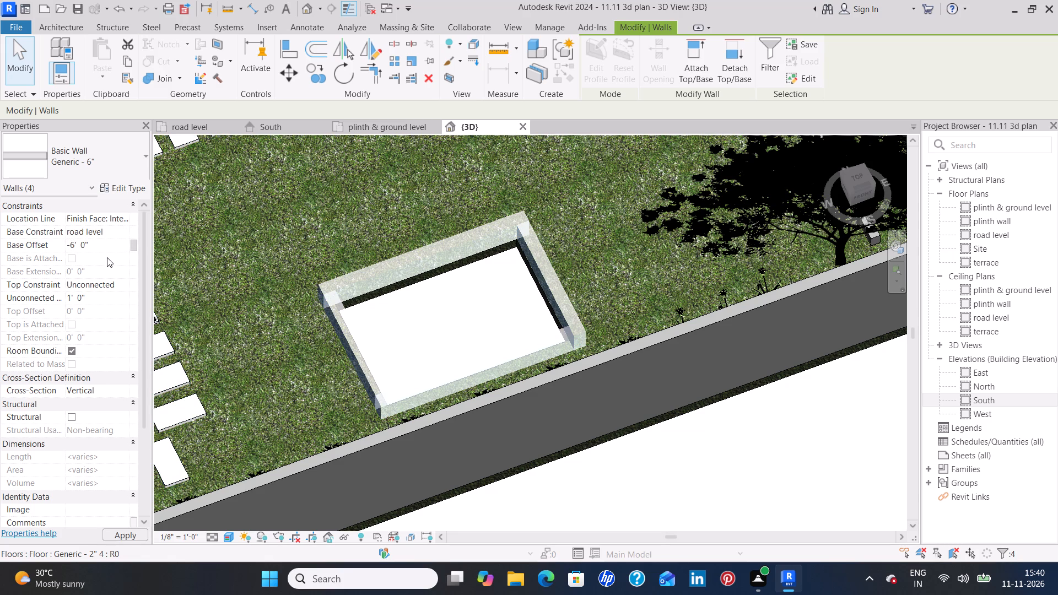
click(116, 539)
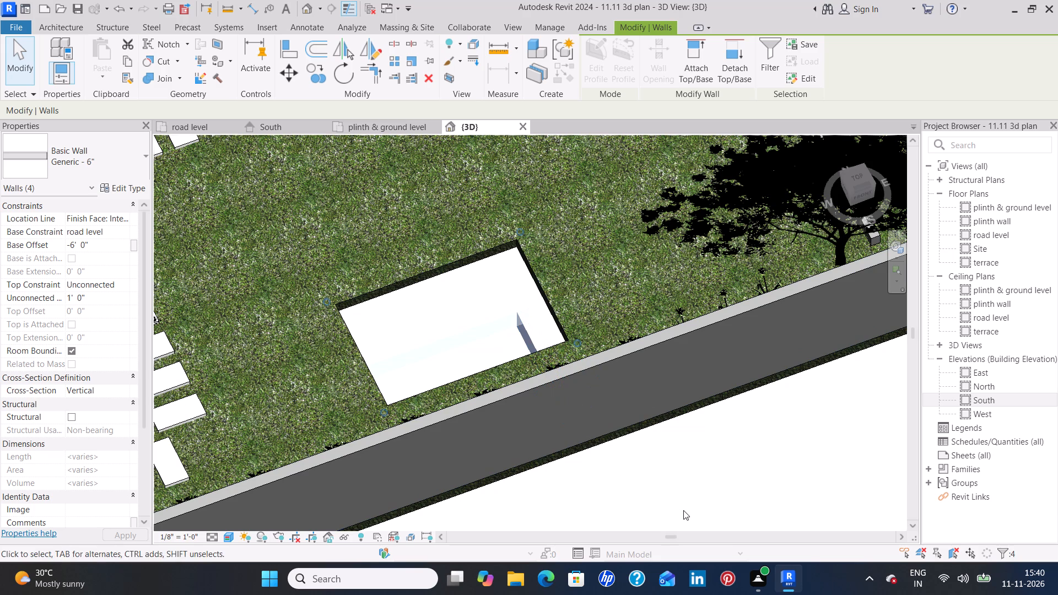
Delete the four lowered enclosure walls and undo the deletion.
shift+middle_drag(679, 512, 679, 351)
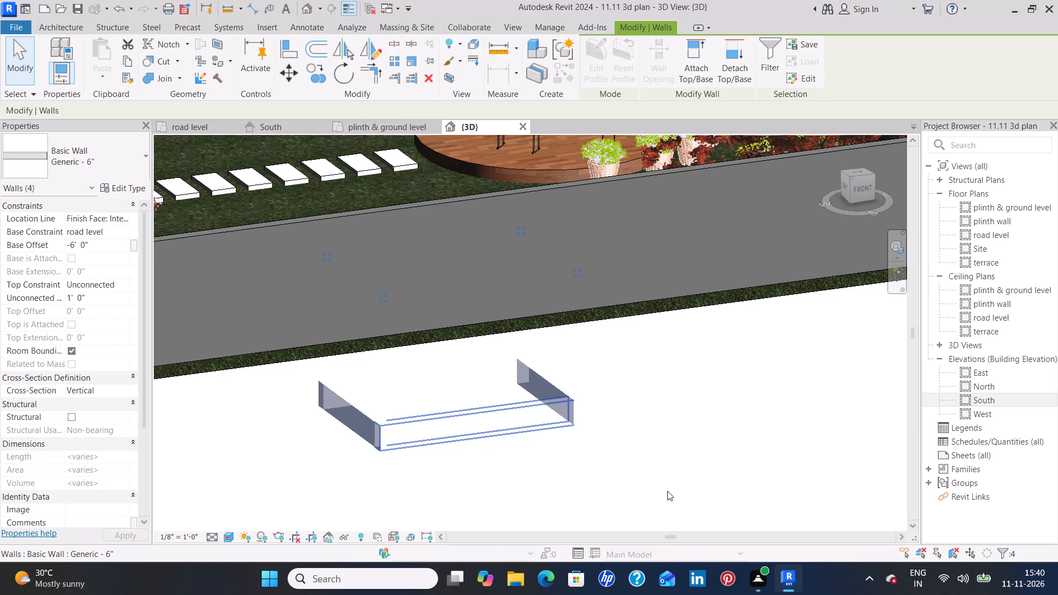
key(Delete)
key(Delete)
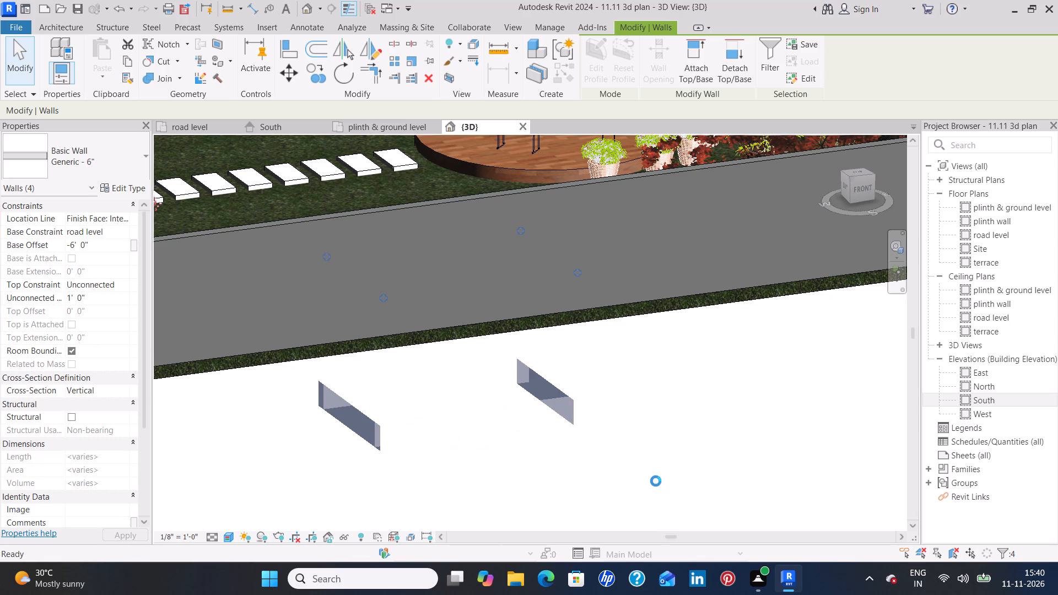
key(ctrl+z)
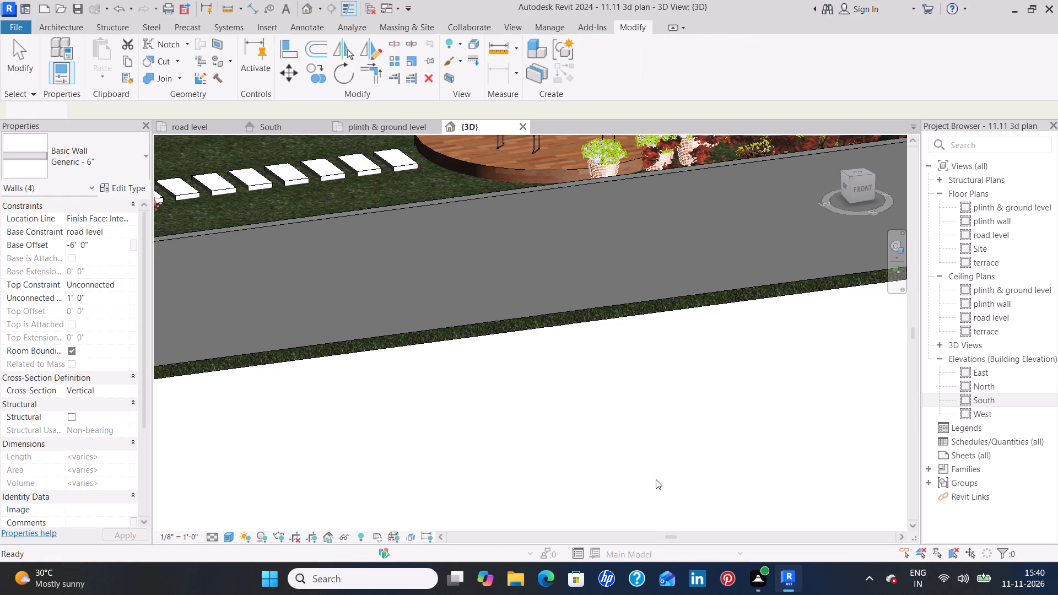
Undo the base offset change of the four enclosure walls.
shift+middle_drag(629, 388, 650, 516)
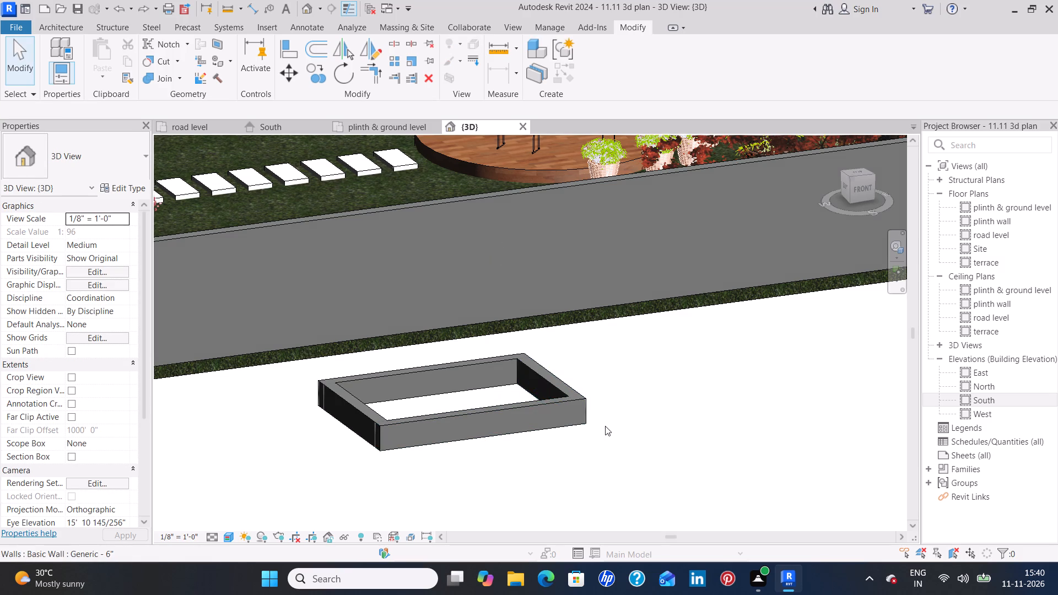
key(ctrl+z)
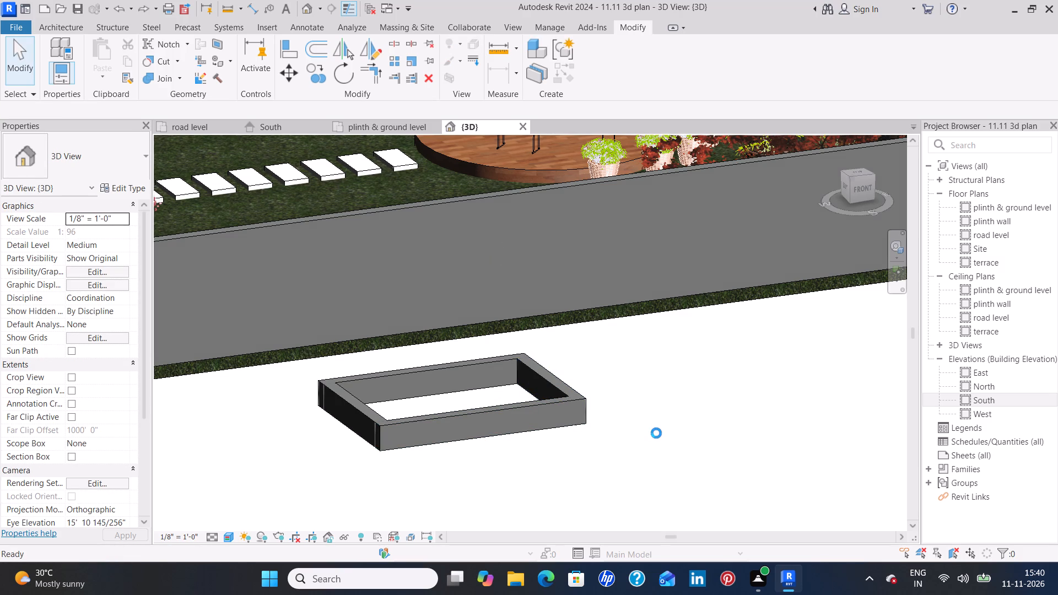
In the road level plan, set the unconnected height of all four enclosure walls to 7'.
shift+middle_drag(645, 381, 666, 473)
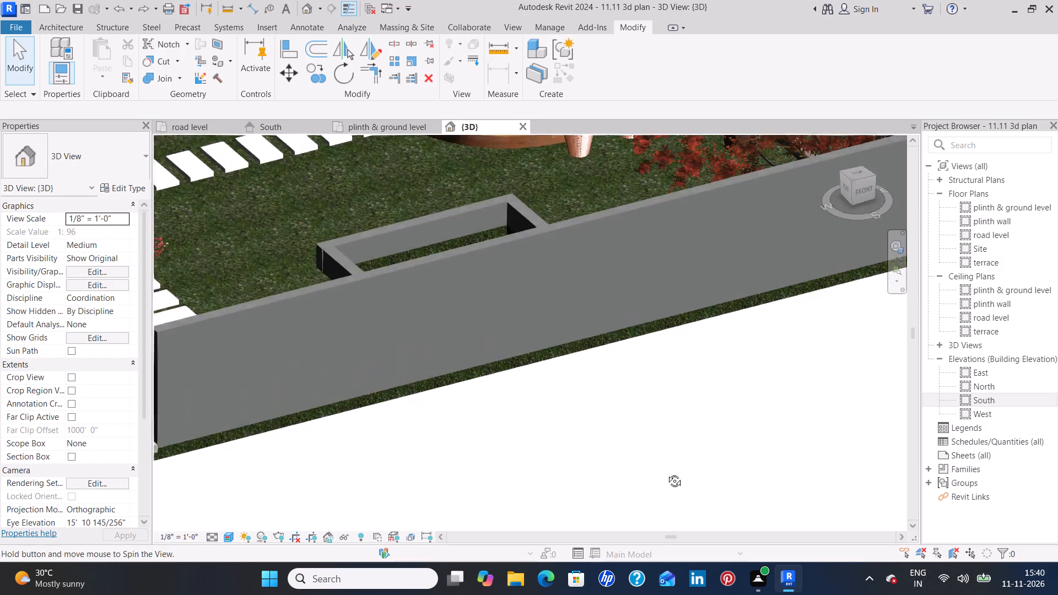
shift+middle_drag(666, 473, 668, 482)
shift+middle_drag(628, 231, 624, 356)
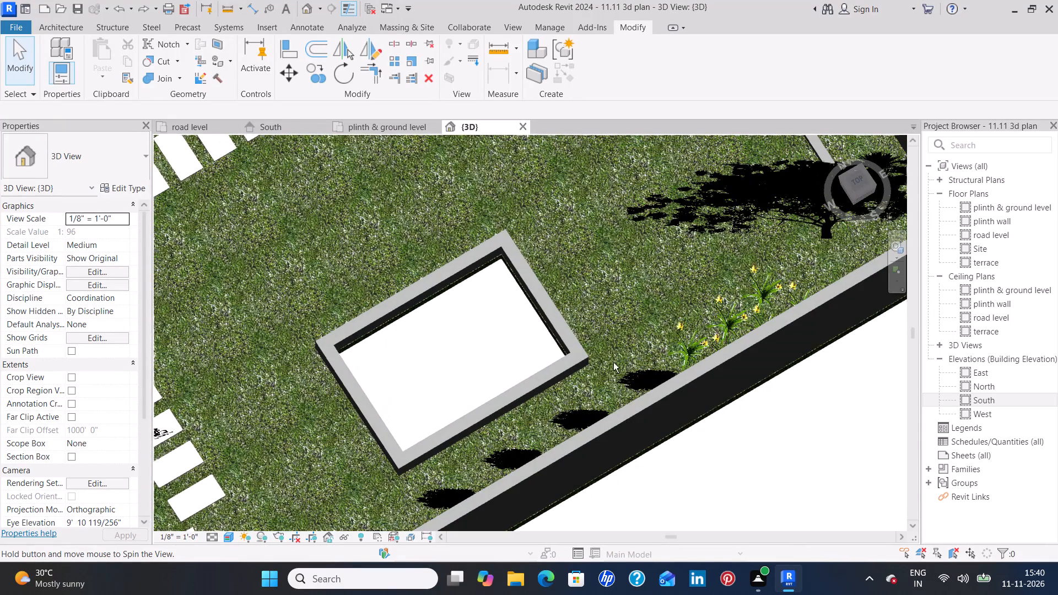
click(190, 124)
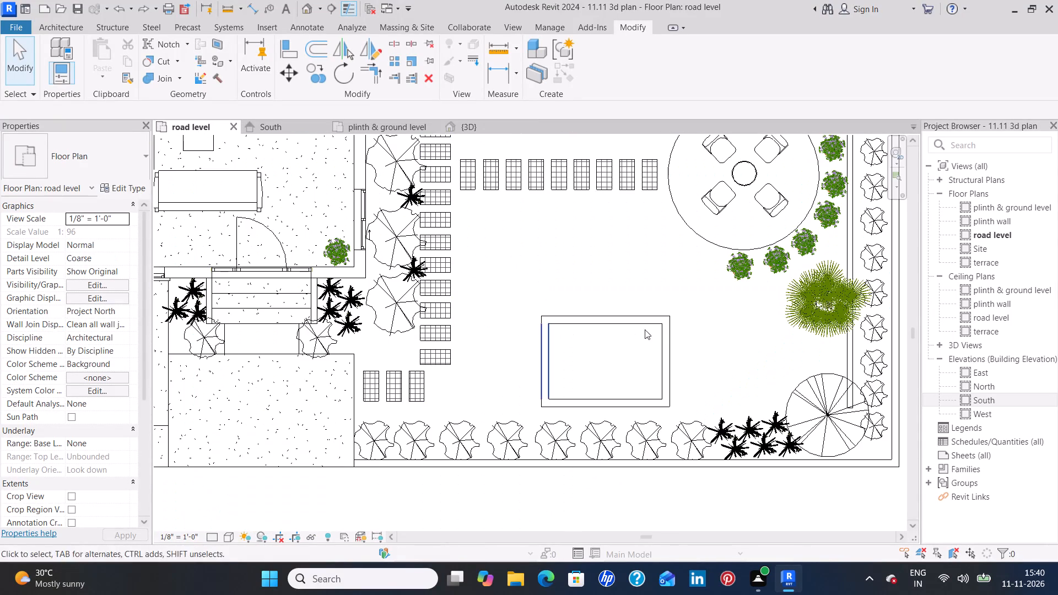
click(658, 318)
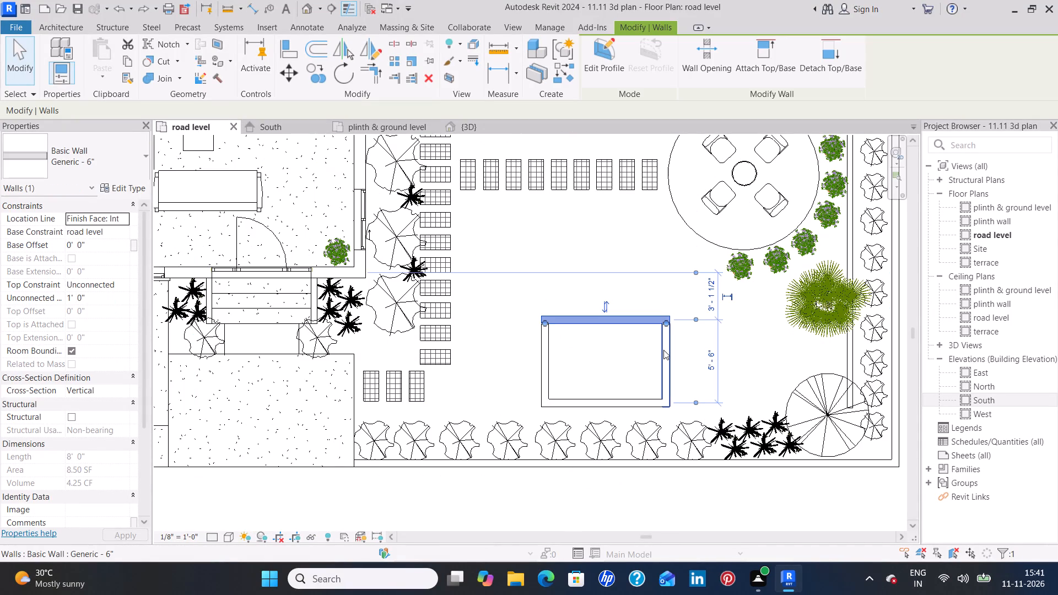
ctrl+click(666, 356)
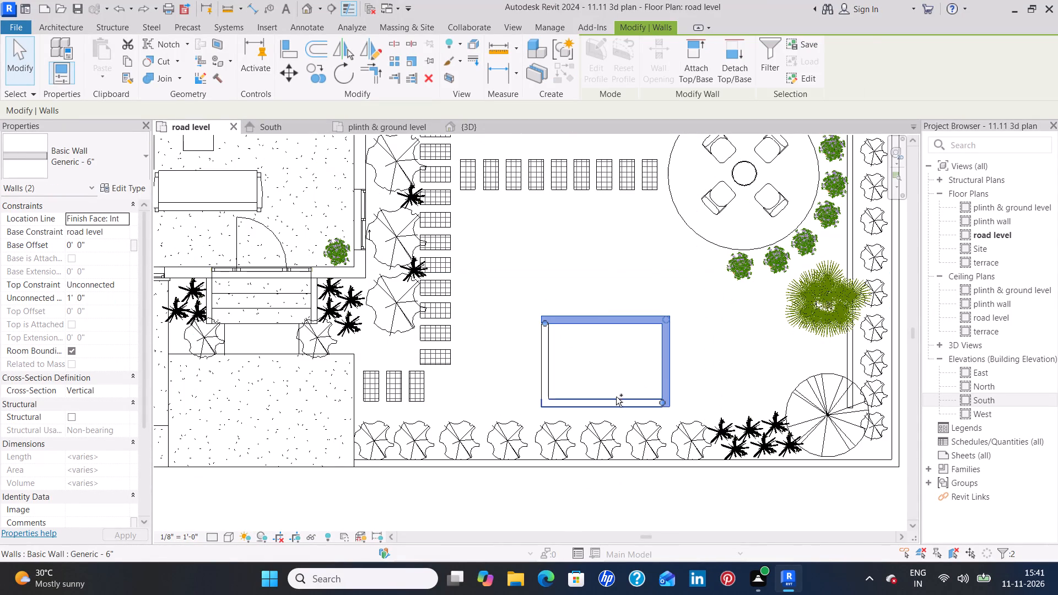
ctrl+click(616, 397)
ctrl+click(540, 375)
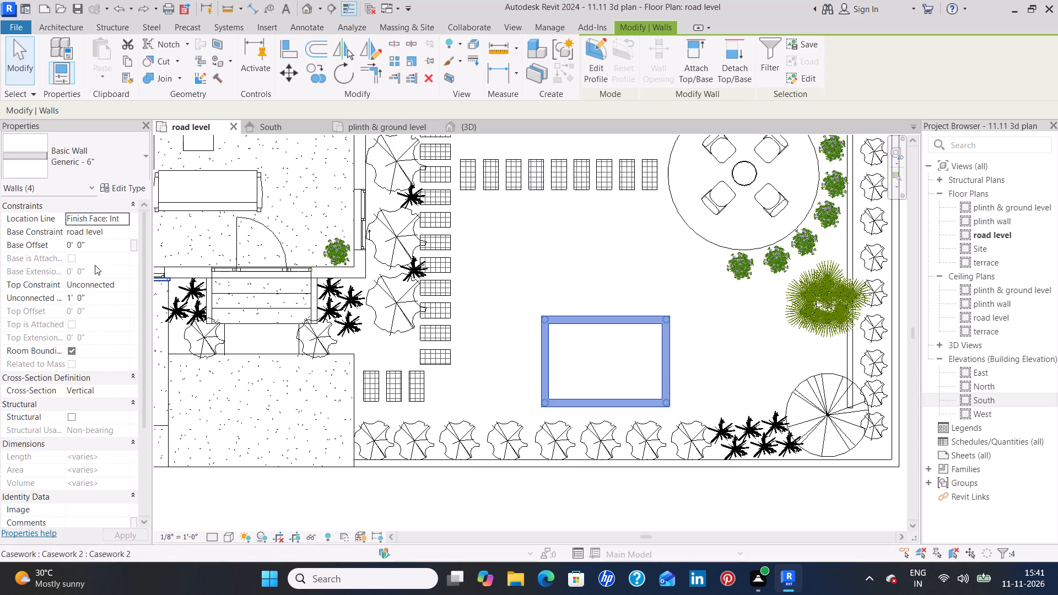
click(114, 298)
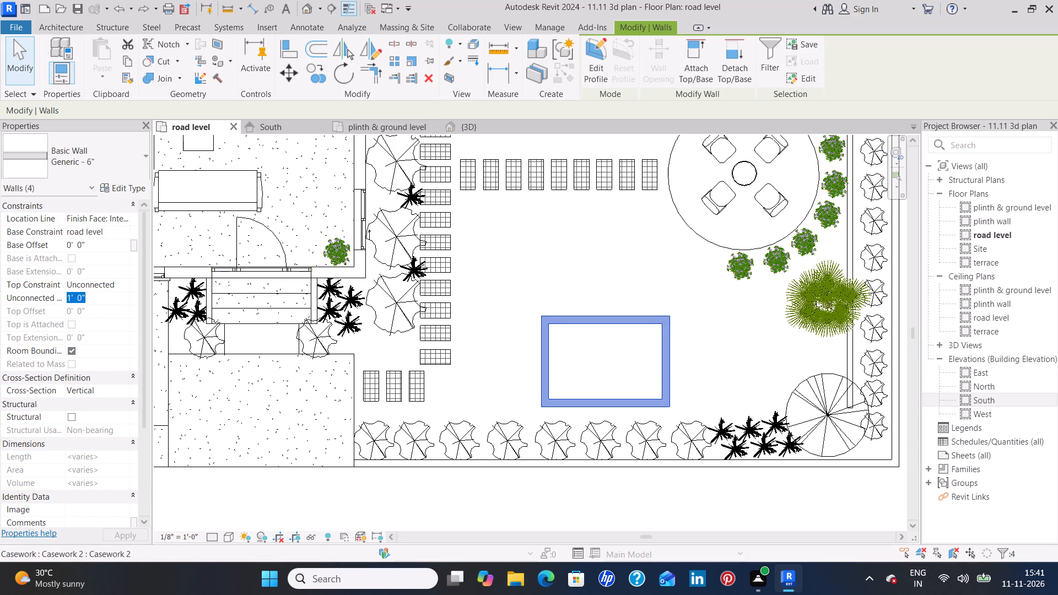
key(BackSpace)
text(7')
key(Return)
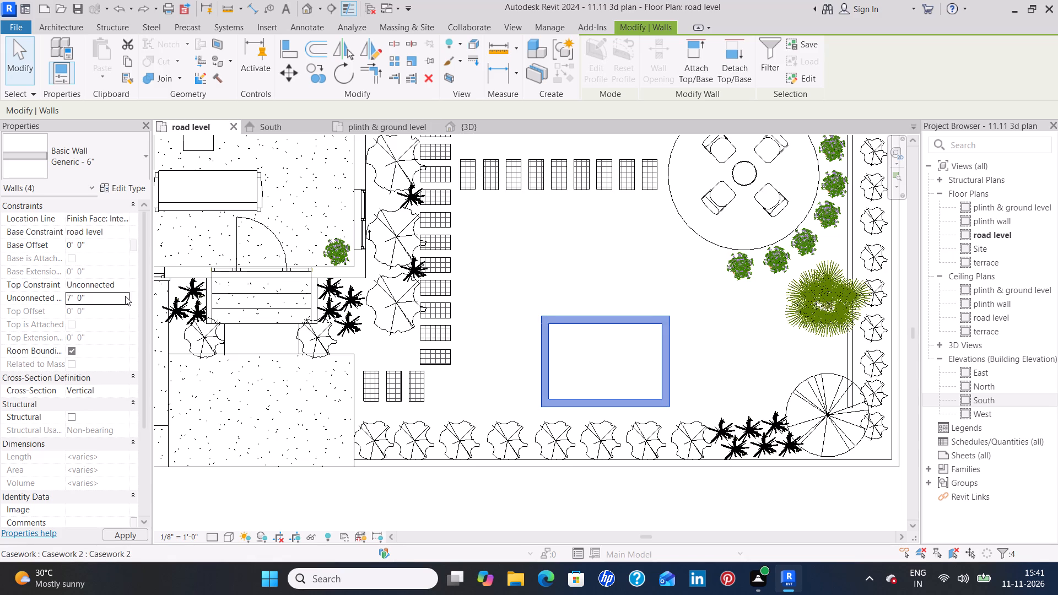
Delete the four enclosure walls, keeping the rectangular opening in the lawn floor.
click(114, 245)
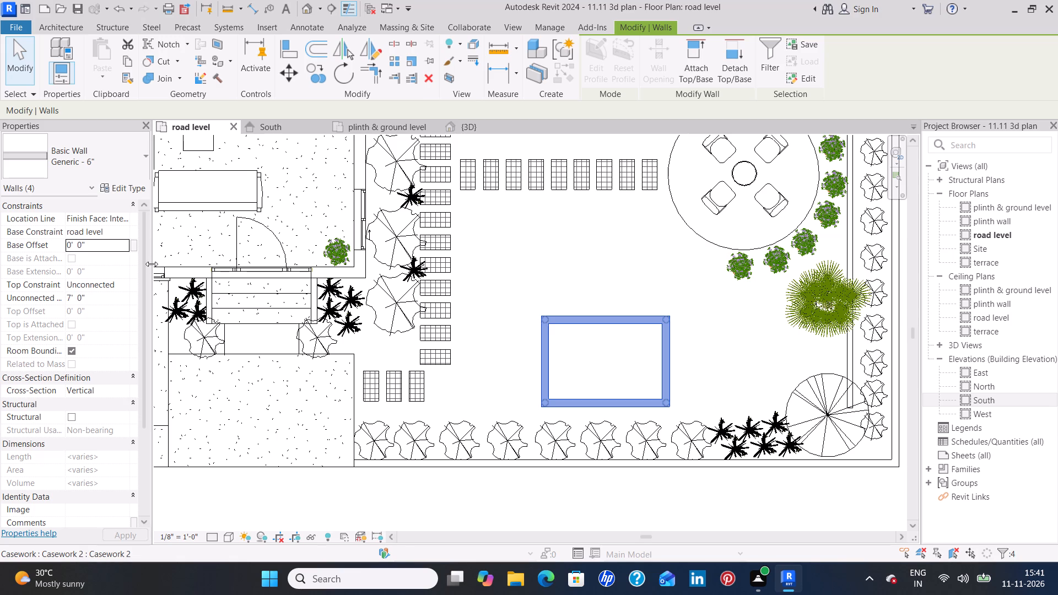
key(BackSpace)
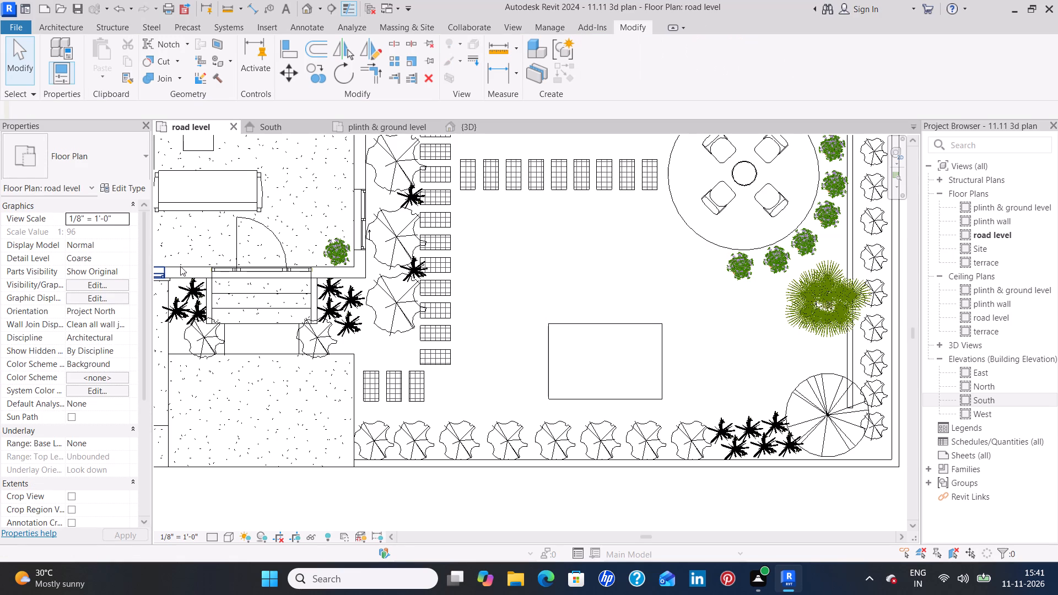
click(622, 323)
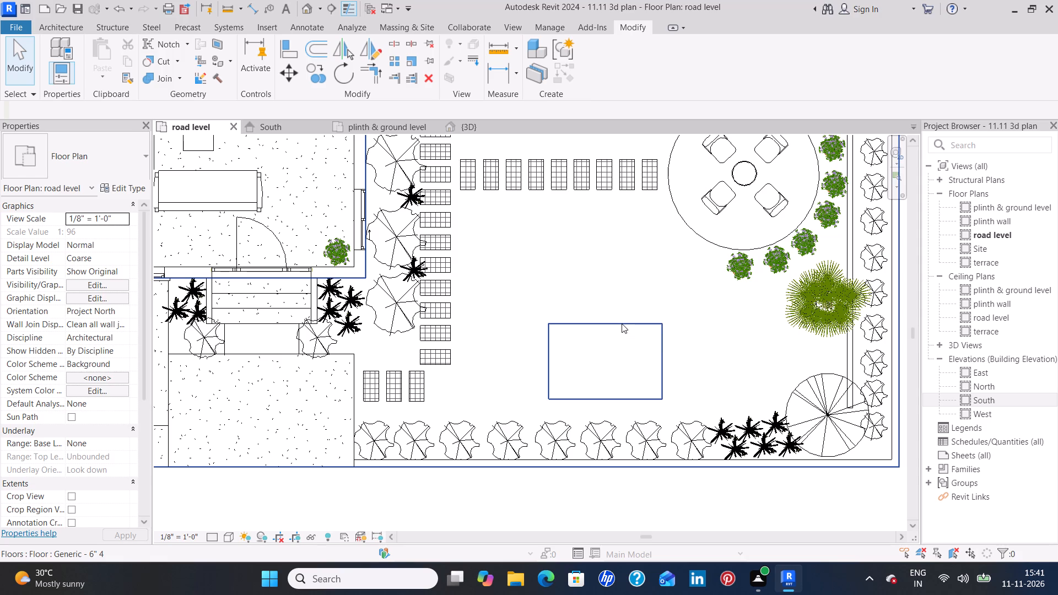
key(Escape)
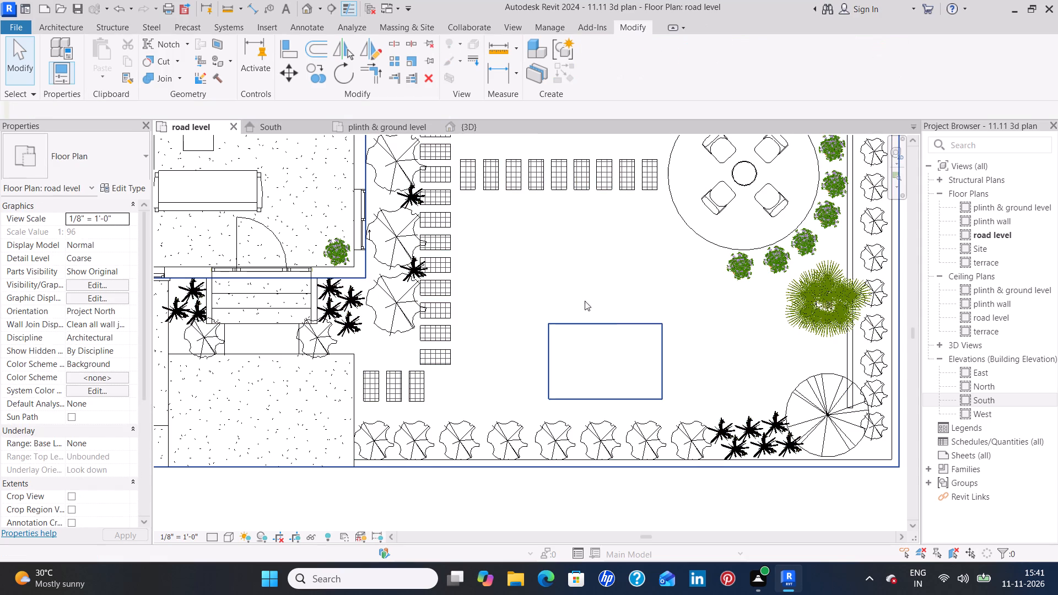
Draw four Generic - 6" walls around the 7' 6" by 5' 0" lawn opening, with base offset -6' and unconnected height 7'.
click(54, 22)
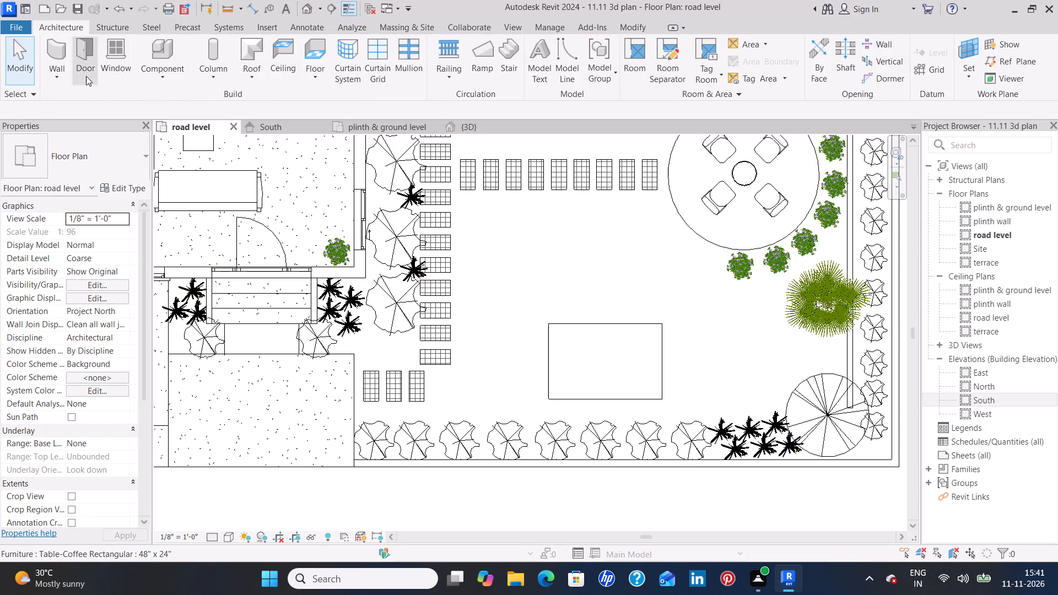
click(47, 46)
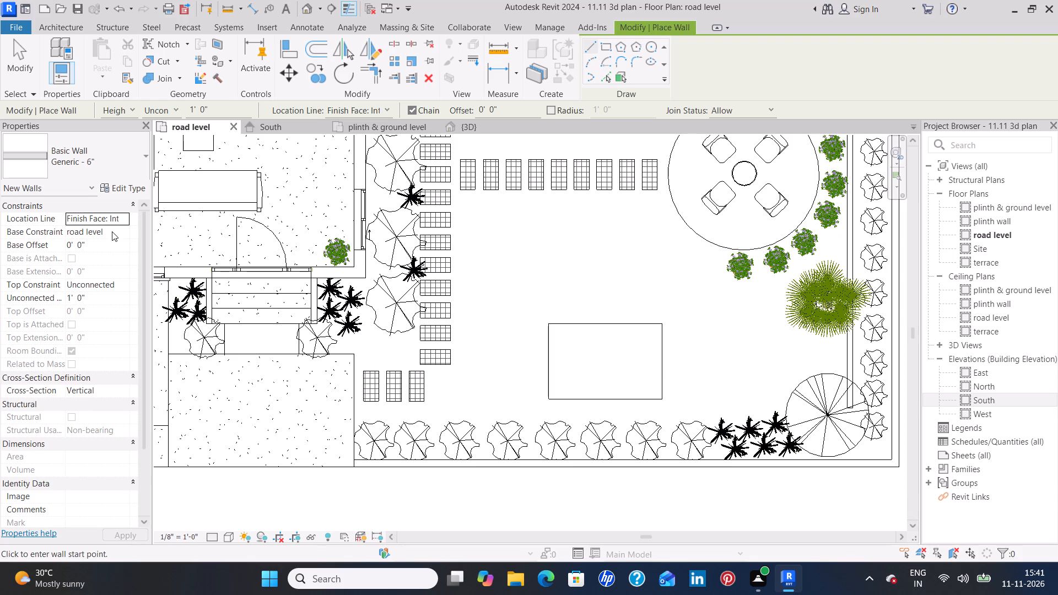
click(106, 244)
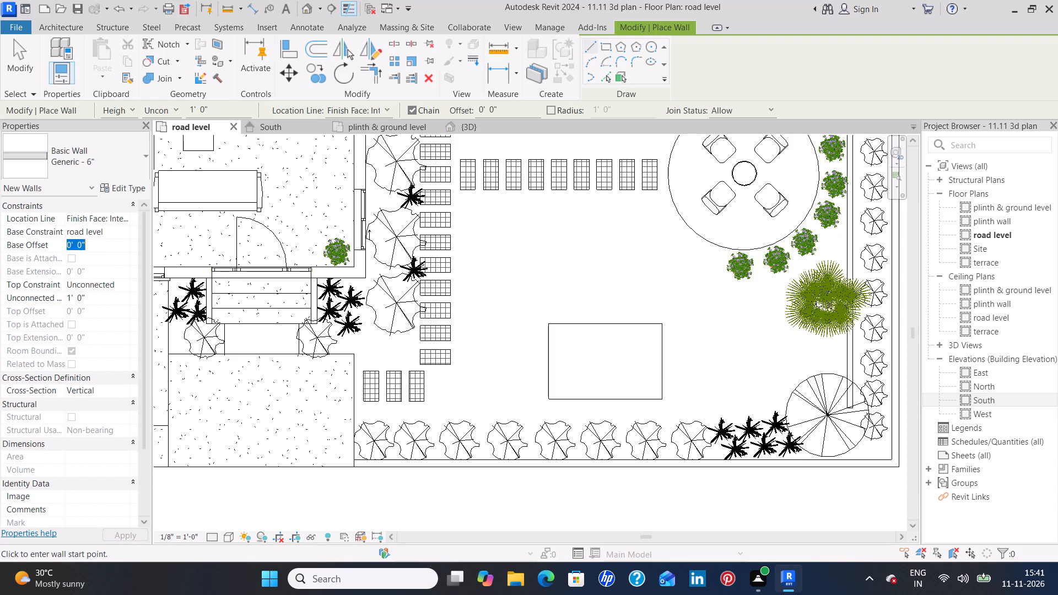
click(96, 302)
key(BackSpace)
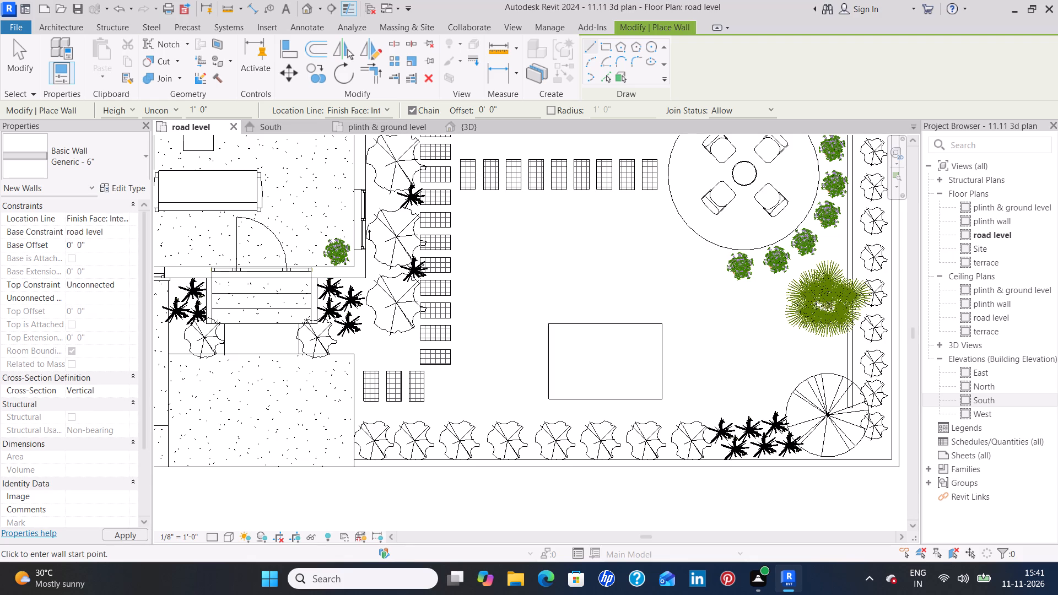
text(7')
key(Return)
click(115, 243)
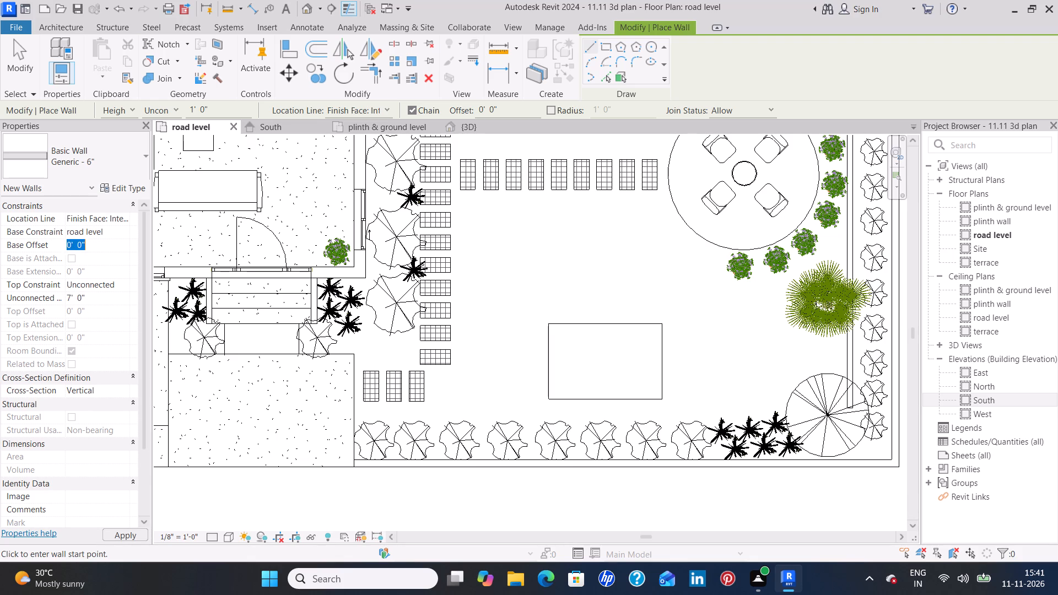
key(BackSpace)
key(minus)
key(6)
key(apostrophe)
key(Return)
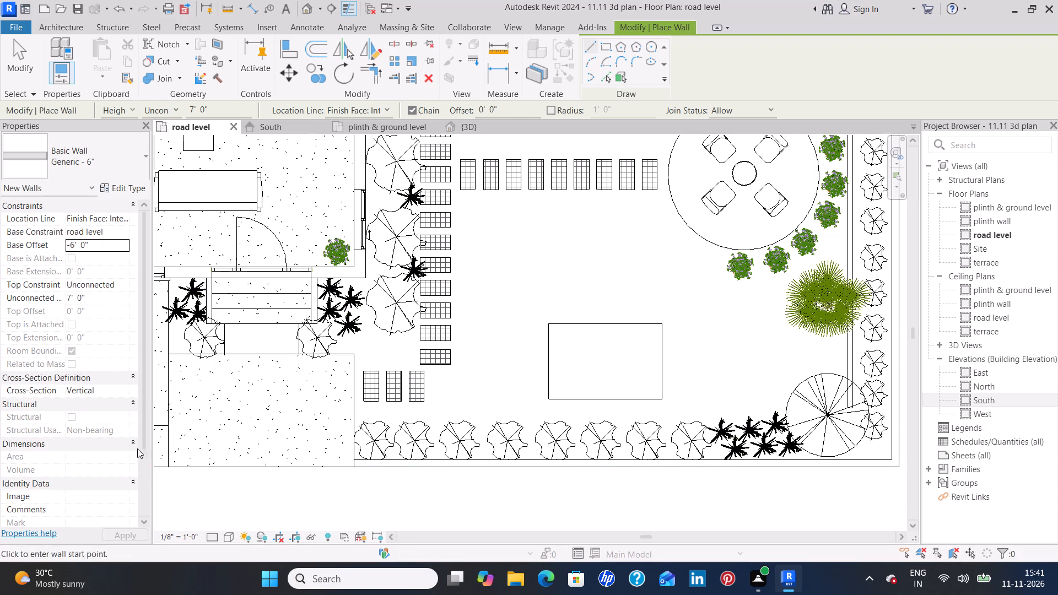
click(548, 323)
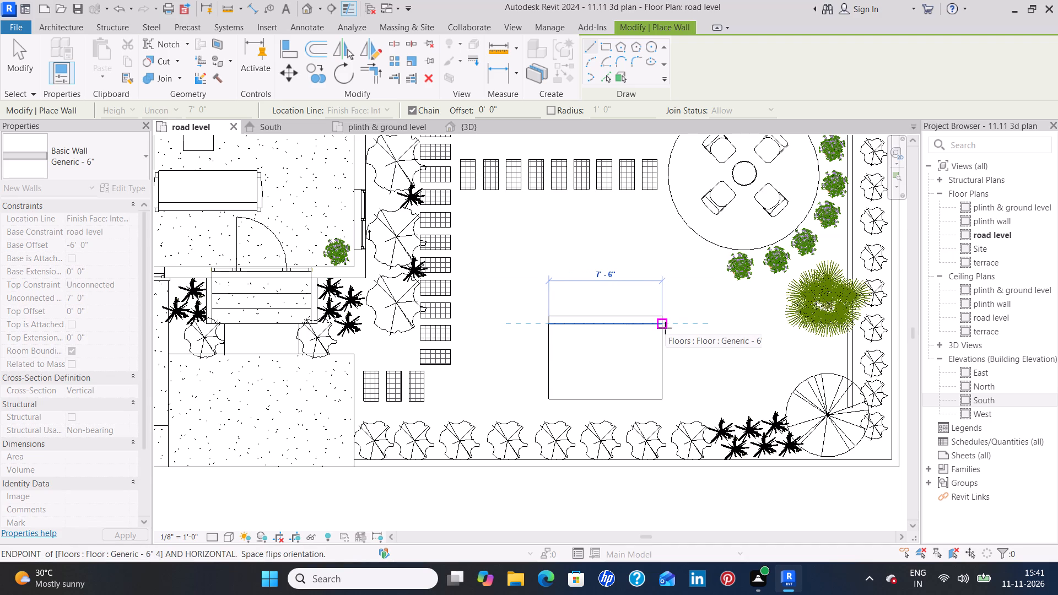
click(665, 328)
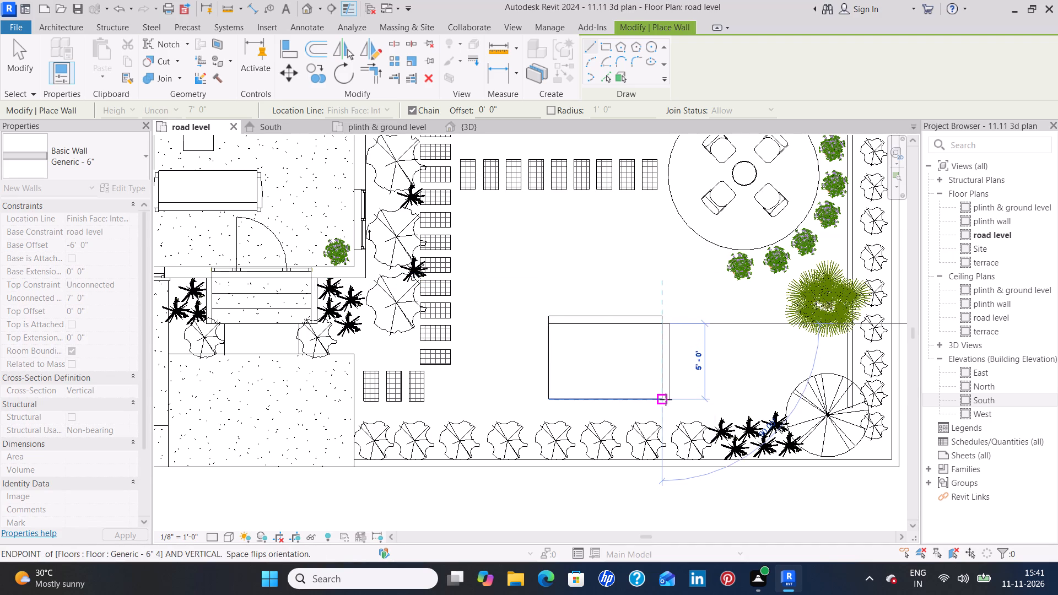
click(666, 399)
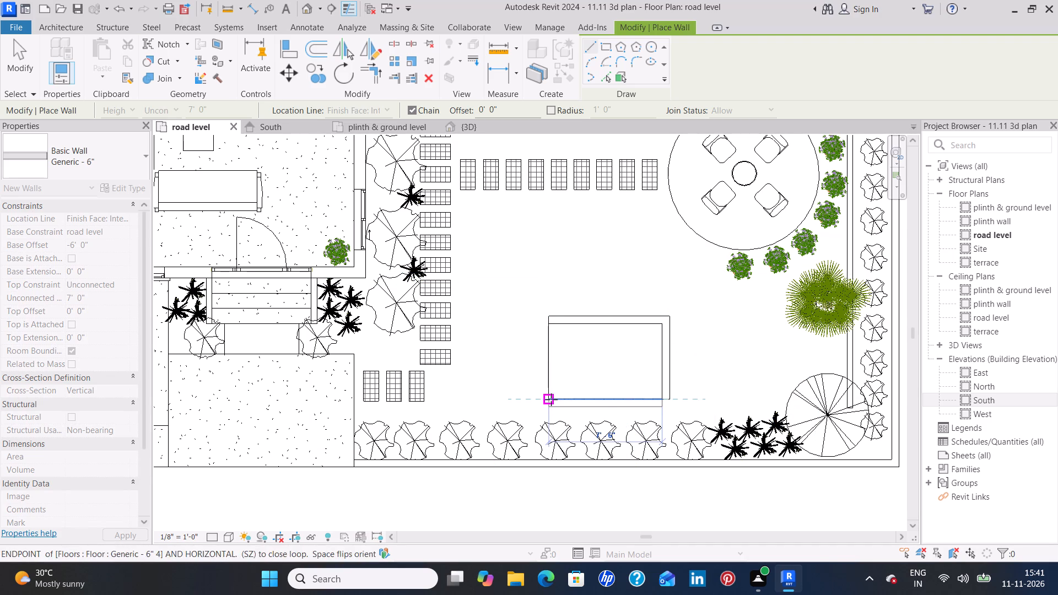
click(551, 399)
click(545, 324)
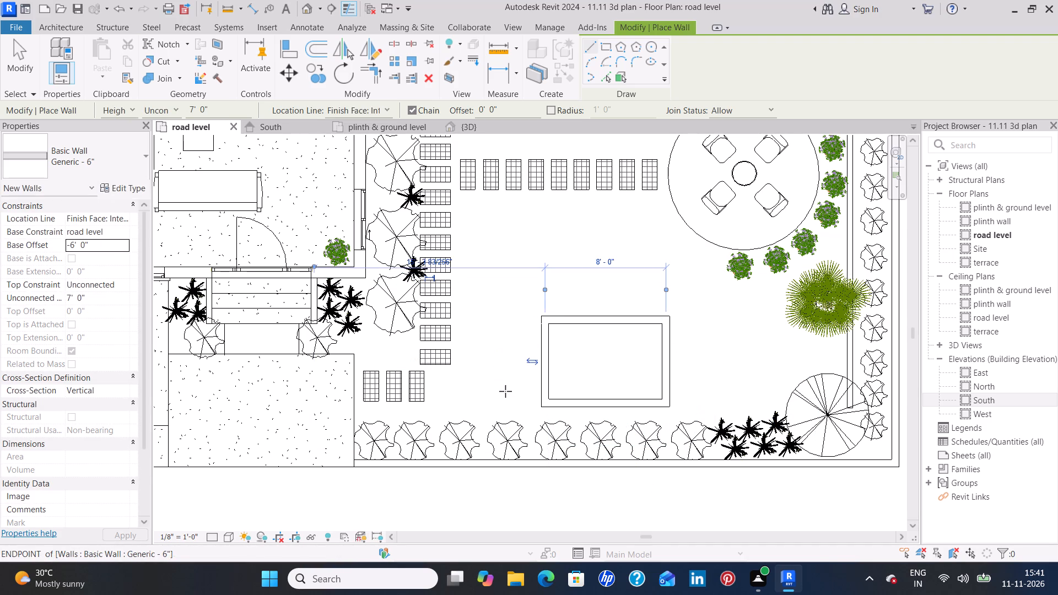
key(Escape)
key(Escape)
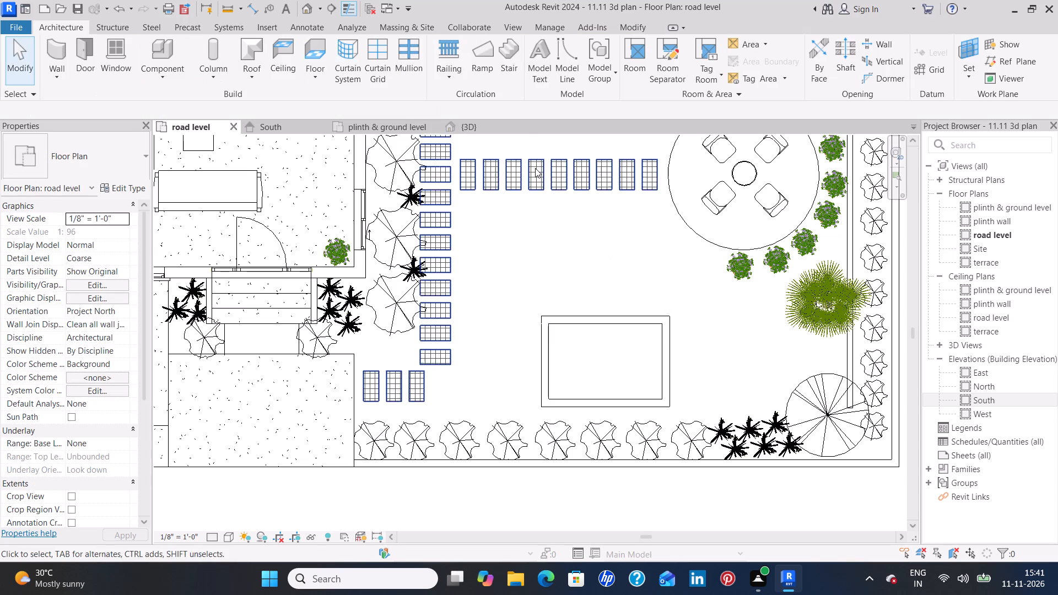
Inspect the redrawn enclosure walls in the 3D view, checking their depth below the lawn and the opening from above.
click(489, 119)
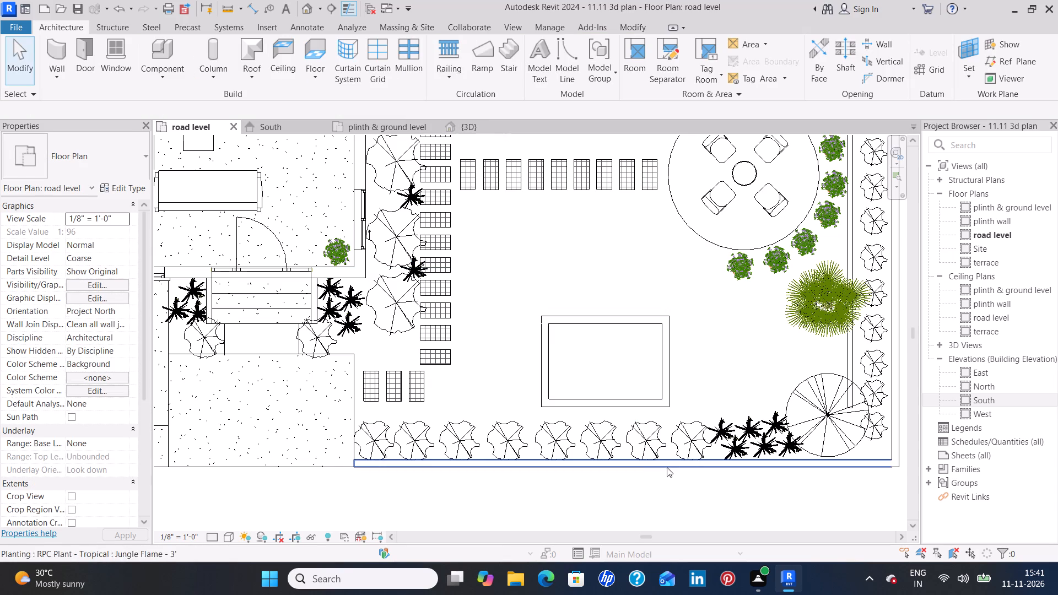
click(485, 122)
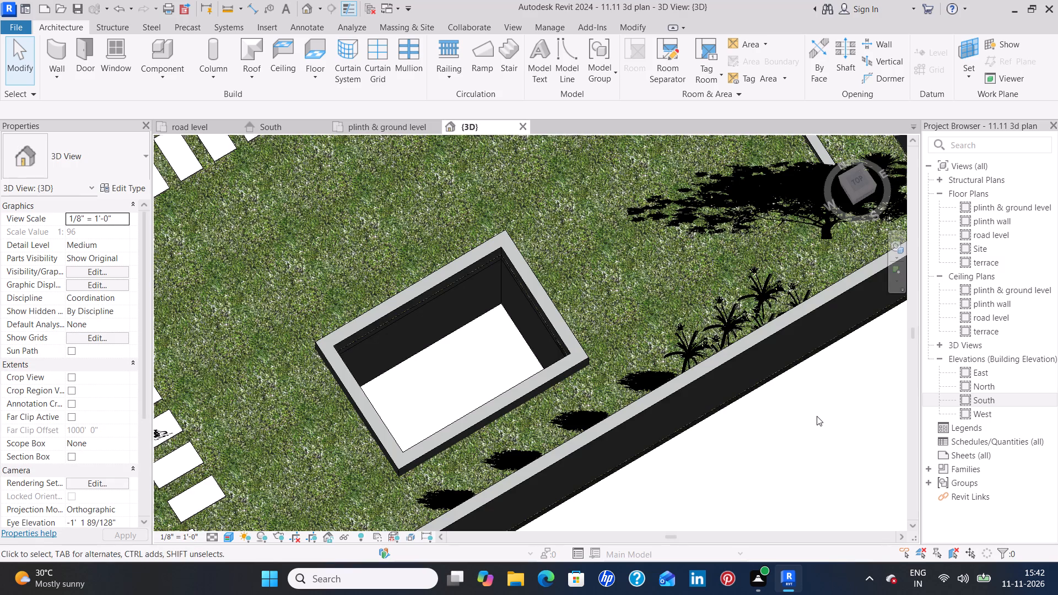
shift+middle_drag(813, 407, 783, 224)
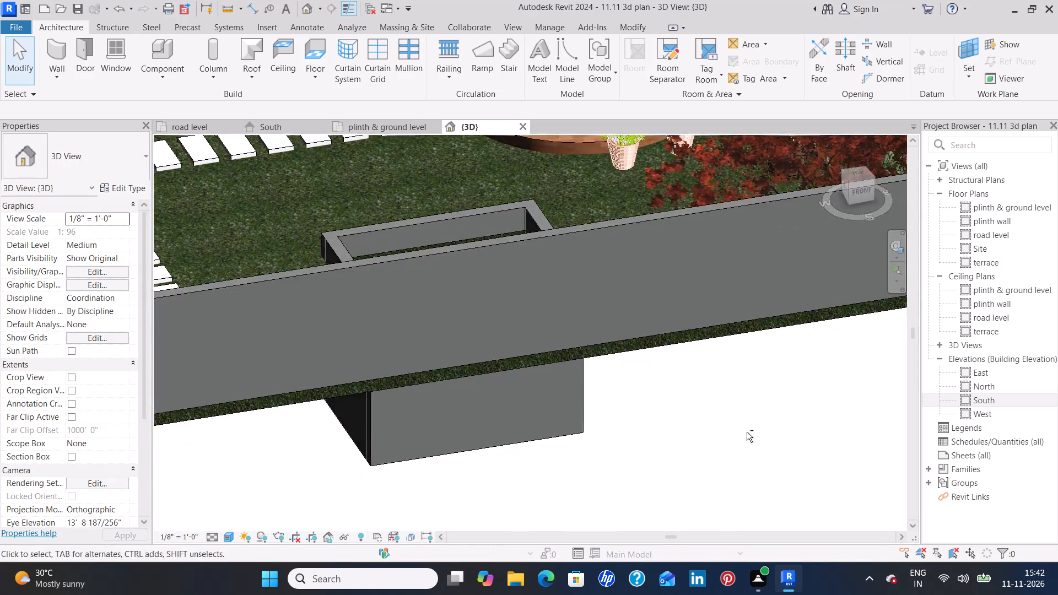
shift+middle_drag(746, 430, 736, 326)
middle_drag(695, 358, 694, 338)
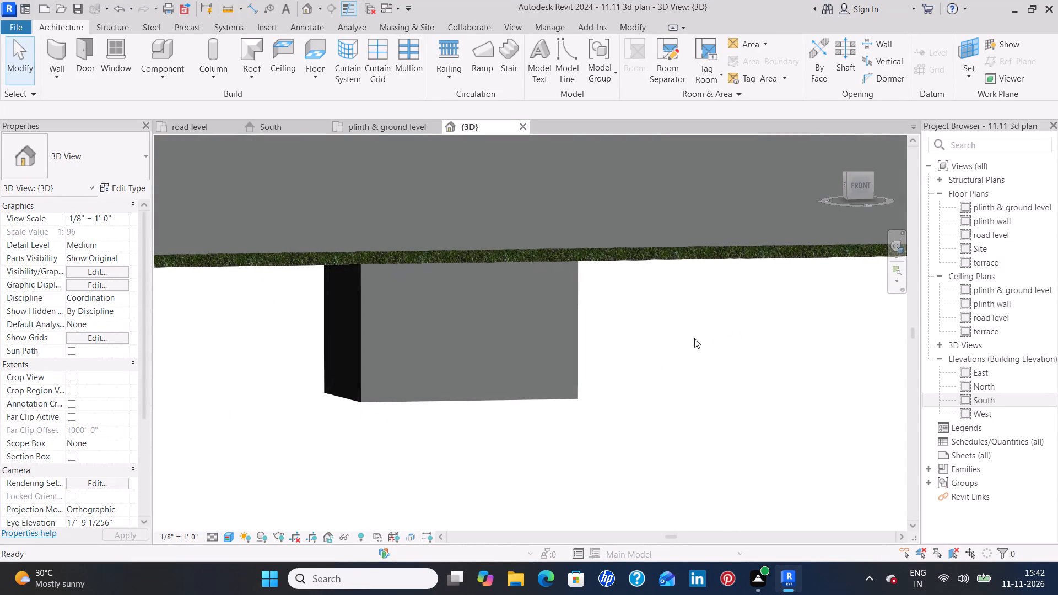
middle_drag(693, 338, 717, 449)
shift+scroll(715, 430, down, 1)
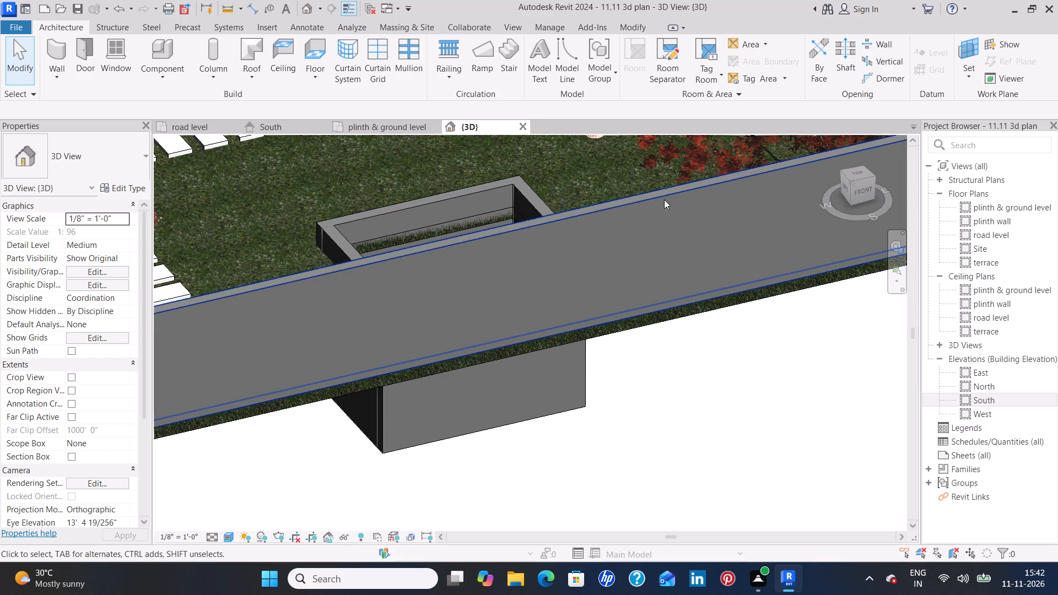
shift+middle_drag(662, 197, 663, 369)
shift+scroll(662, 197, up, 1)
middle_drag(628, 224, 641, 264)
shift+scroll(640, 263, down, 1)
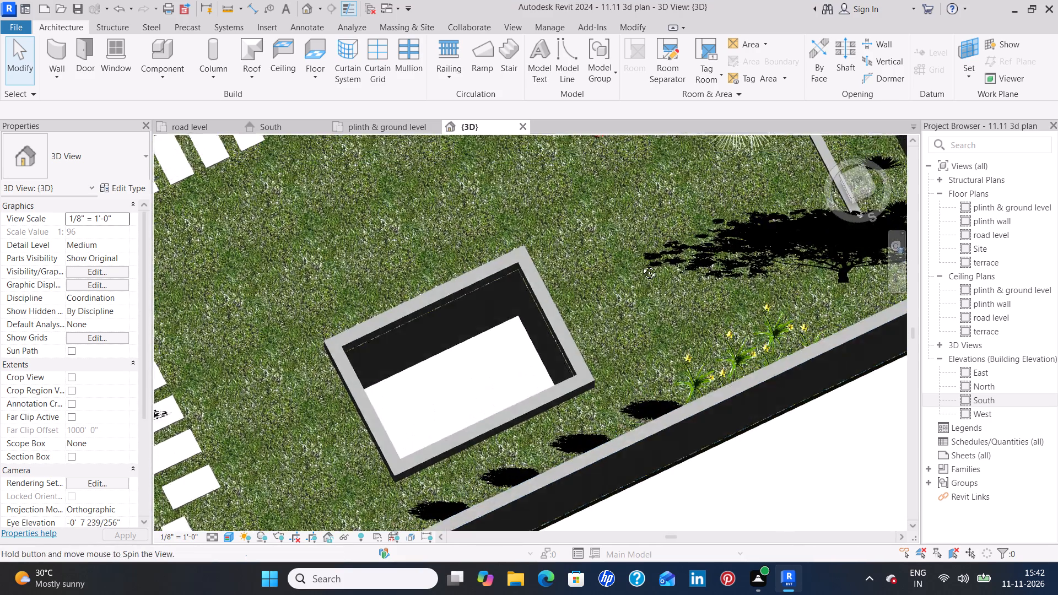
middle_drag(641, 264, 651, 328)
shift+middle_drag(658, 299, 666, 309)
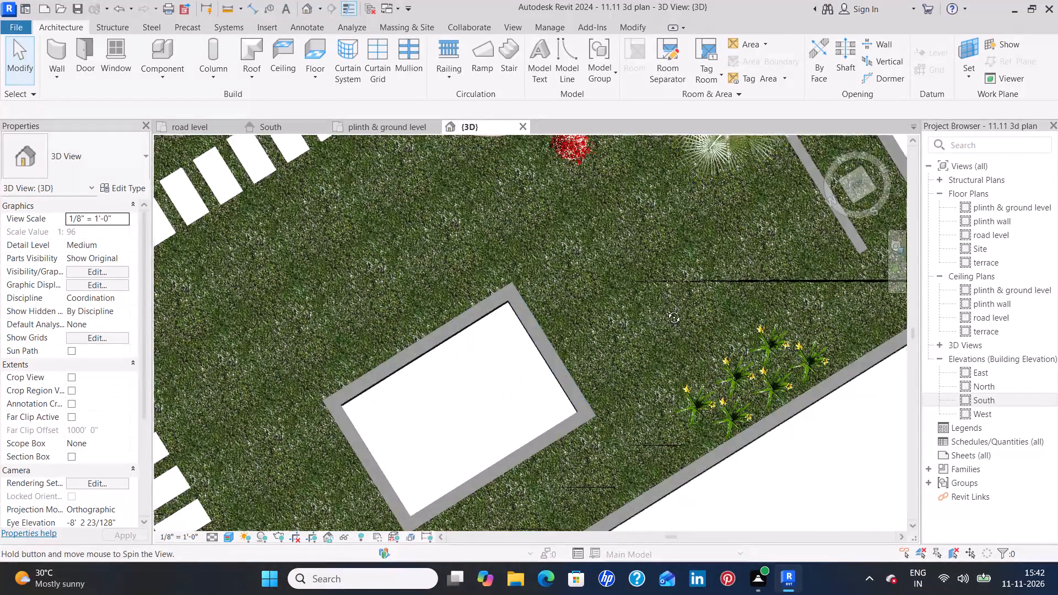
shift+middle_drag(666, 309, 670, 320)
In the road level plan, start a floor for the wall enclosure and duplicate the Generic - 6" floor type, accepting the suggested name.
click(186, 128)
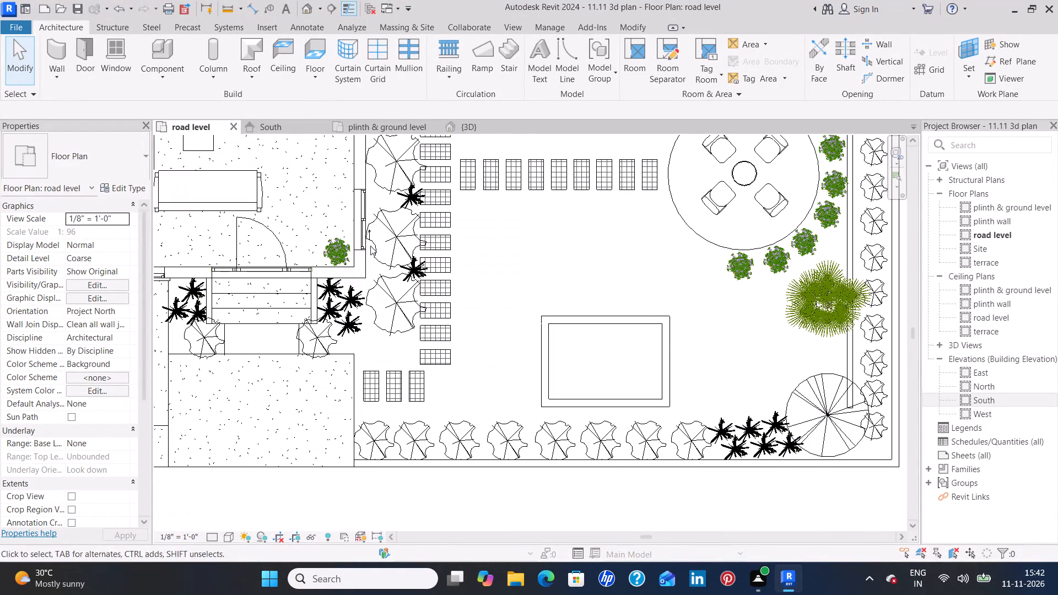
scroll(639, 351, up, 3)
middle_drag(629, 352, 447, 304)
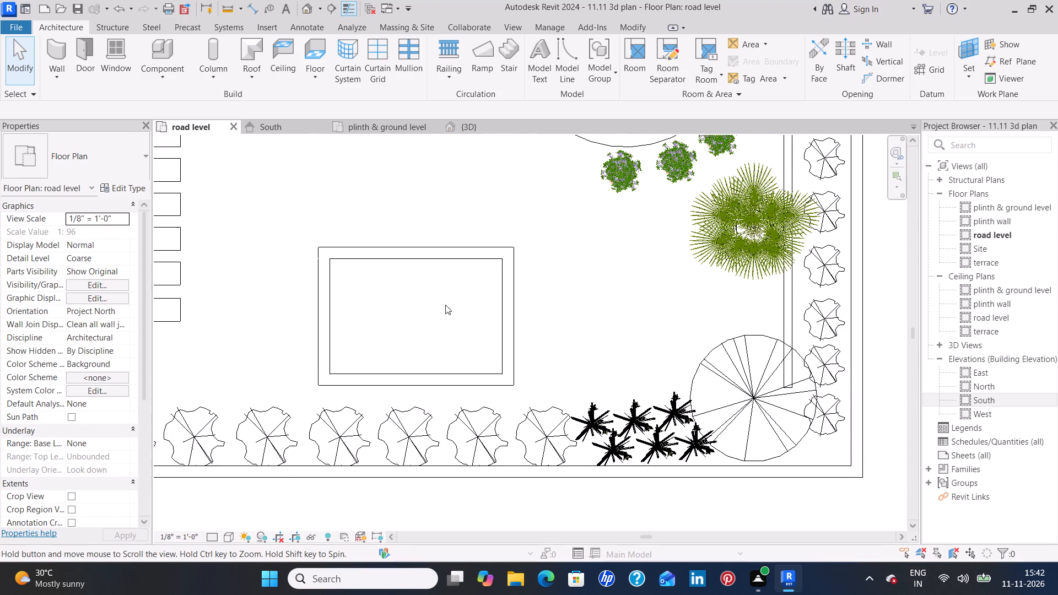
scroll(443, 305, up, 2)
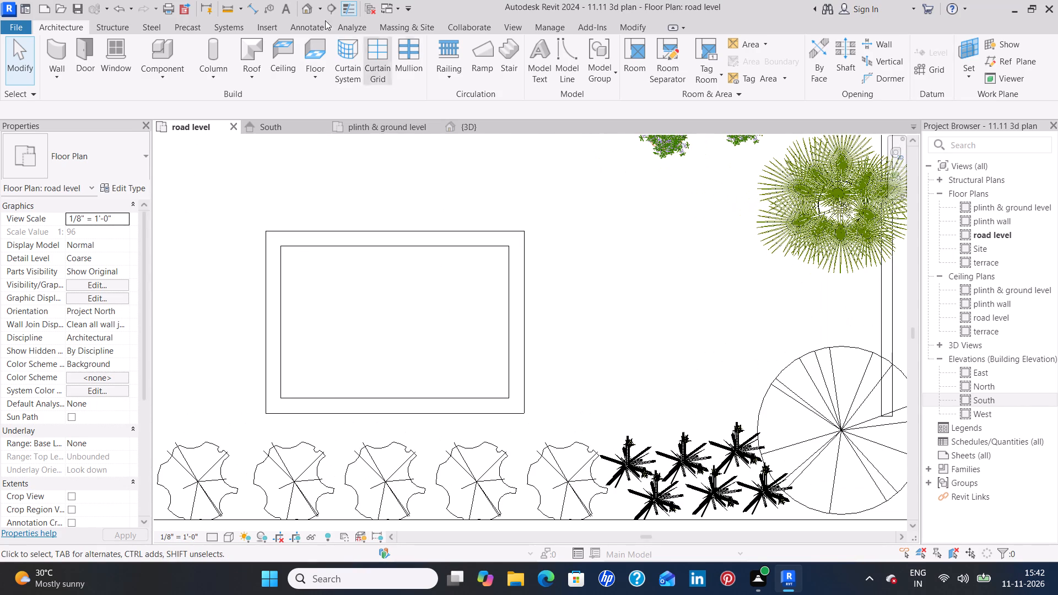
click(307, 40)
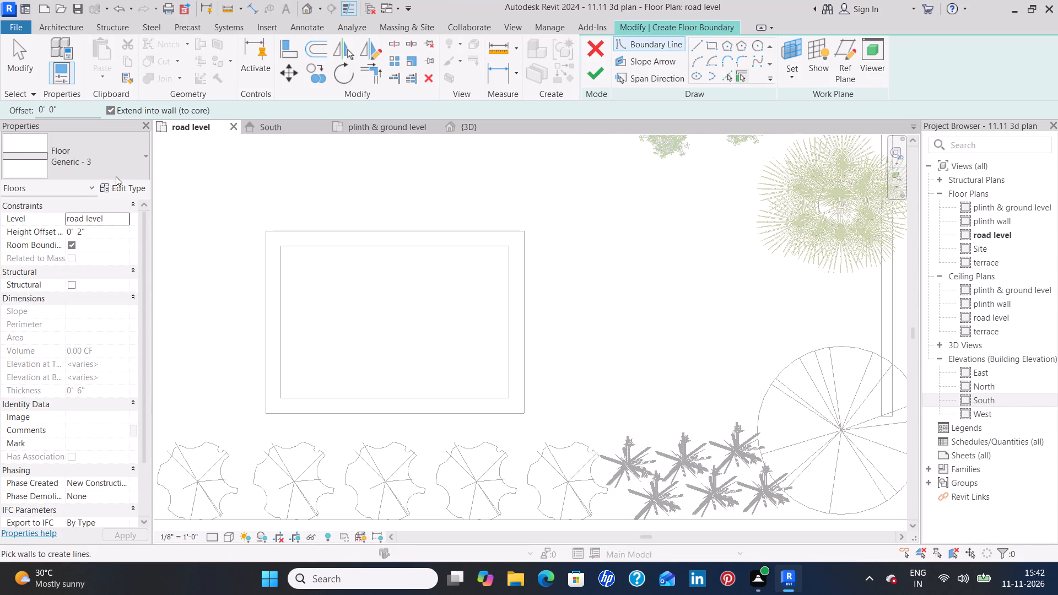
click(120, 174)
scroll(70, 302, down, 2)
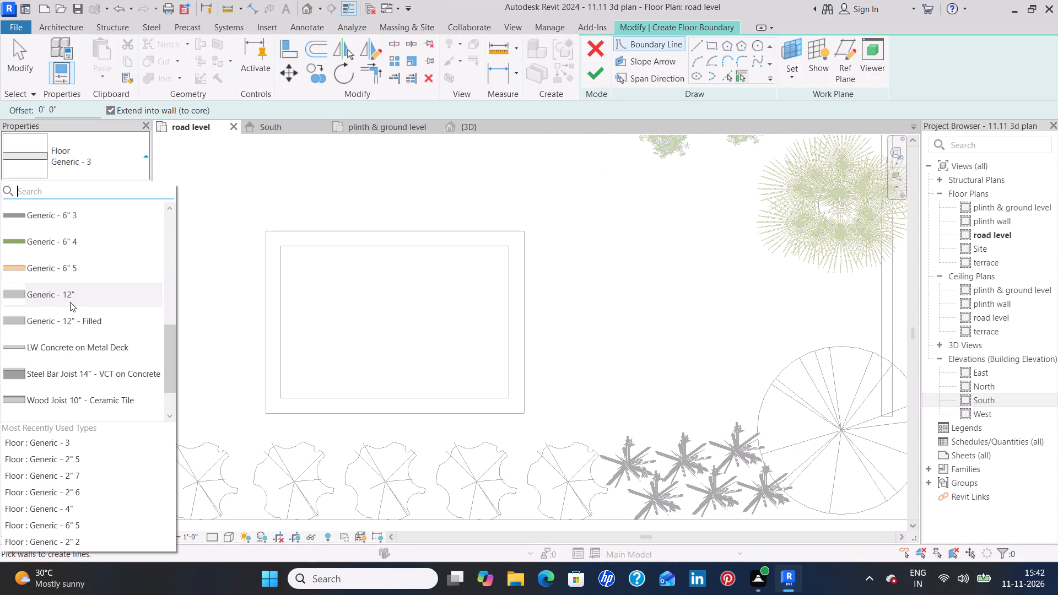
scroll(70, 302, down, 4)
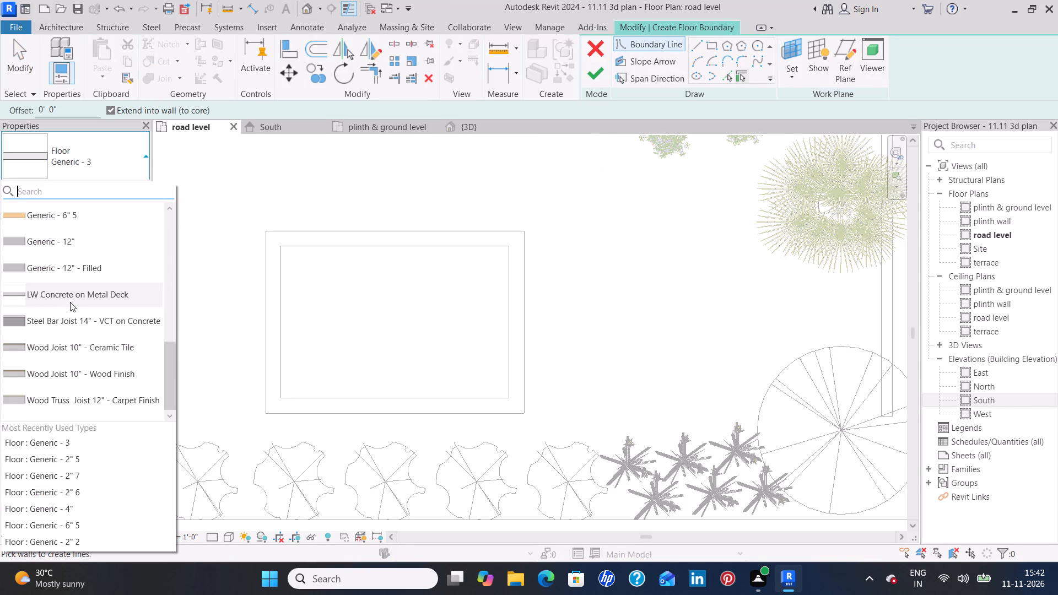
scroll(70, 302, down, 2)
scroll(70, 302, up, 10)
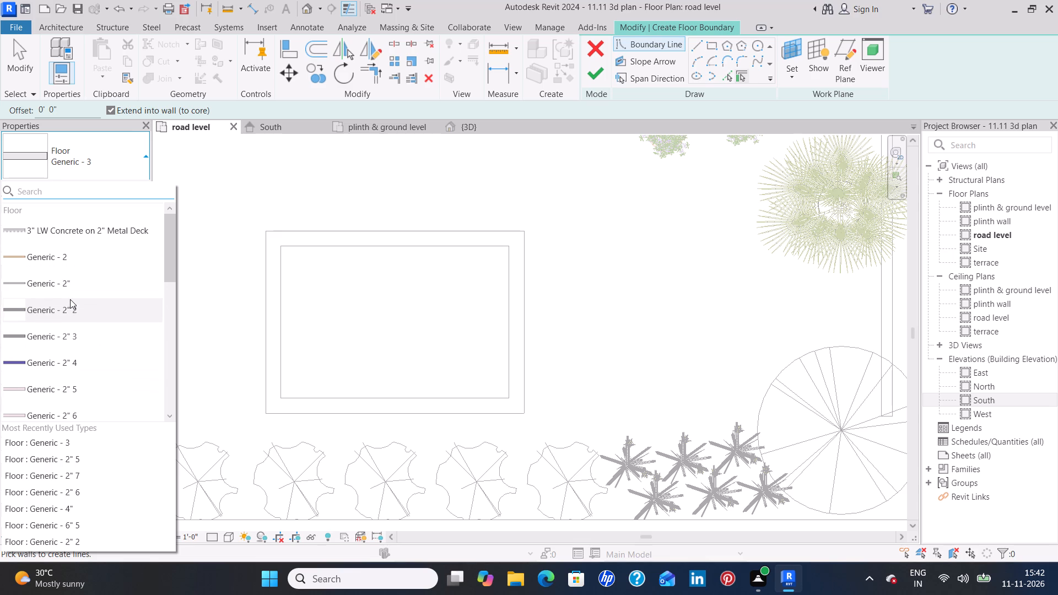
scroll(70, 299, down, 8)
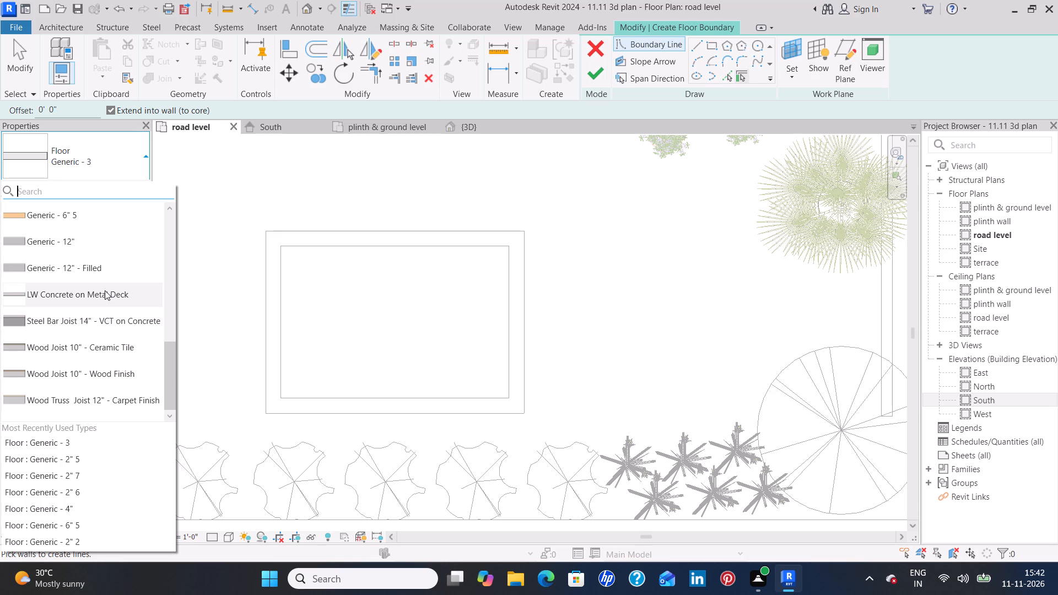
scroll(105, 276, up, 2)
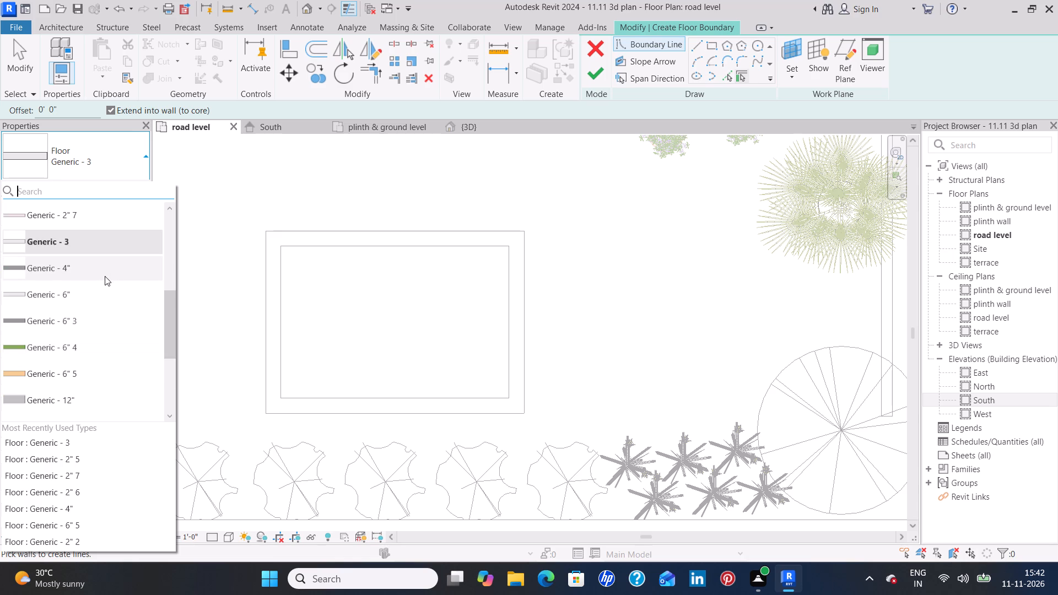
scroll(105, 276, up, 4)
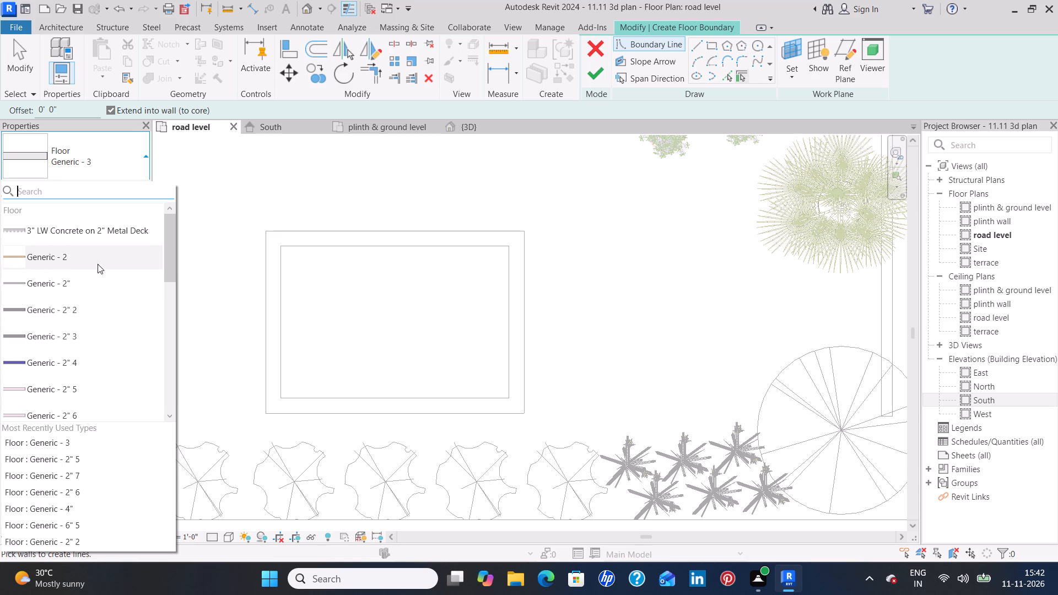
scroll(98, 275, down, 4)
scroll(98, 275, up, 1)
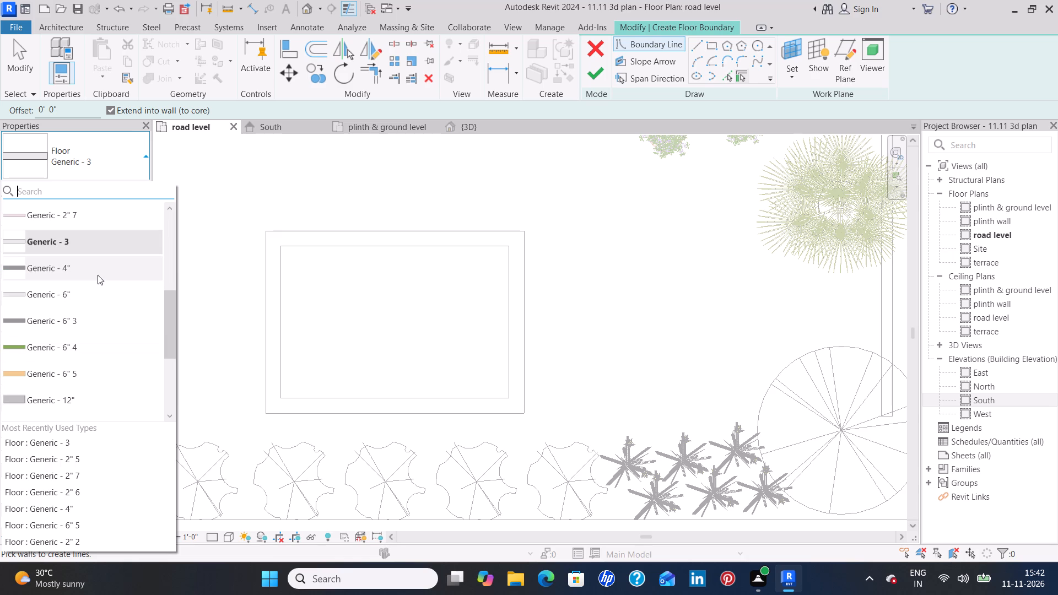
click(94, 293)
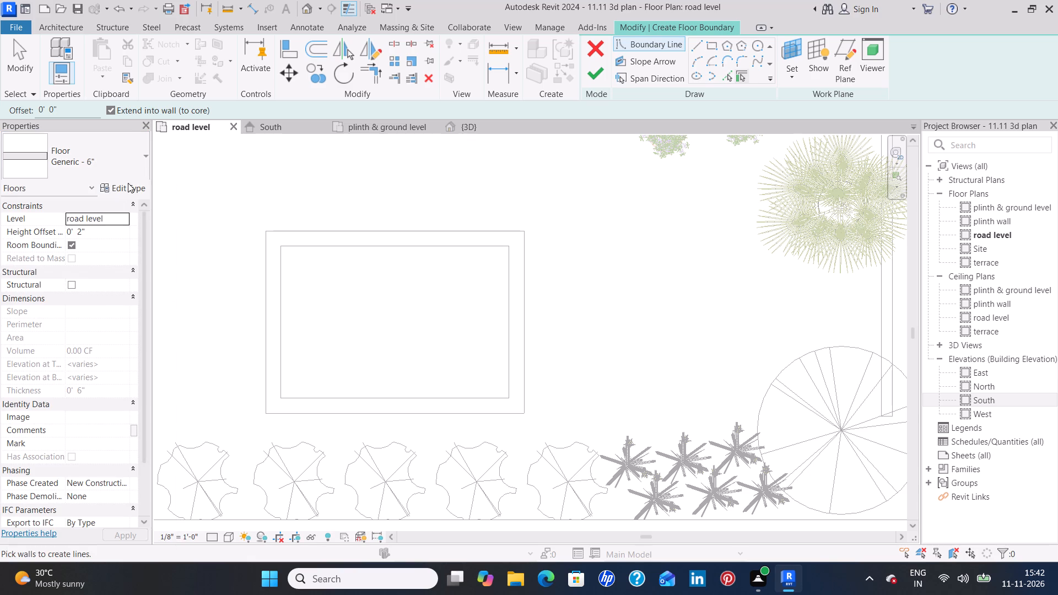
click(122, 188)
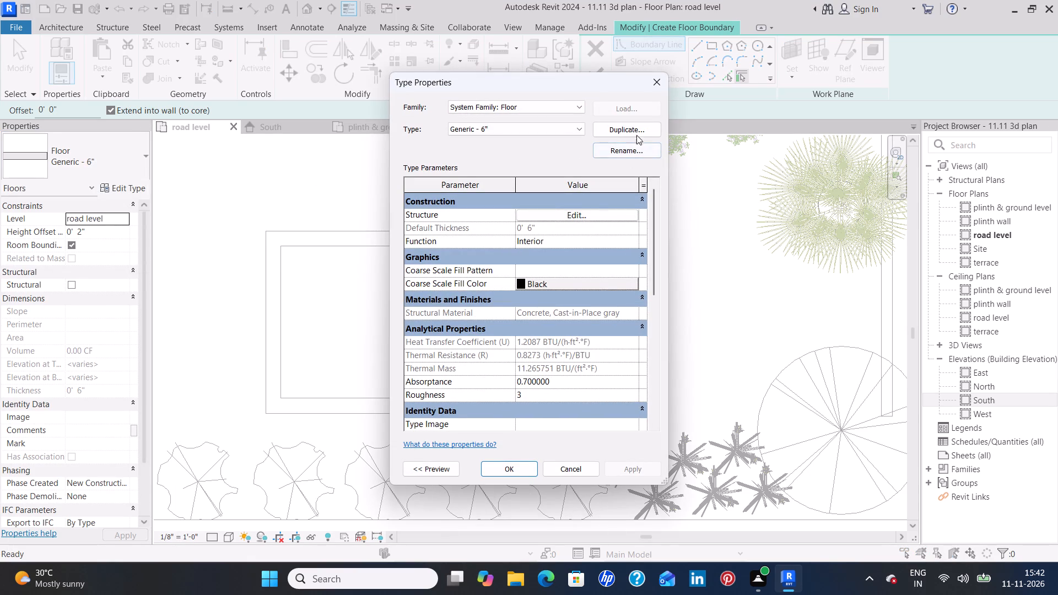
click(636, 128)
click(536, 313)
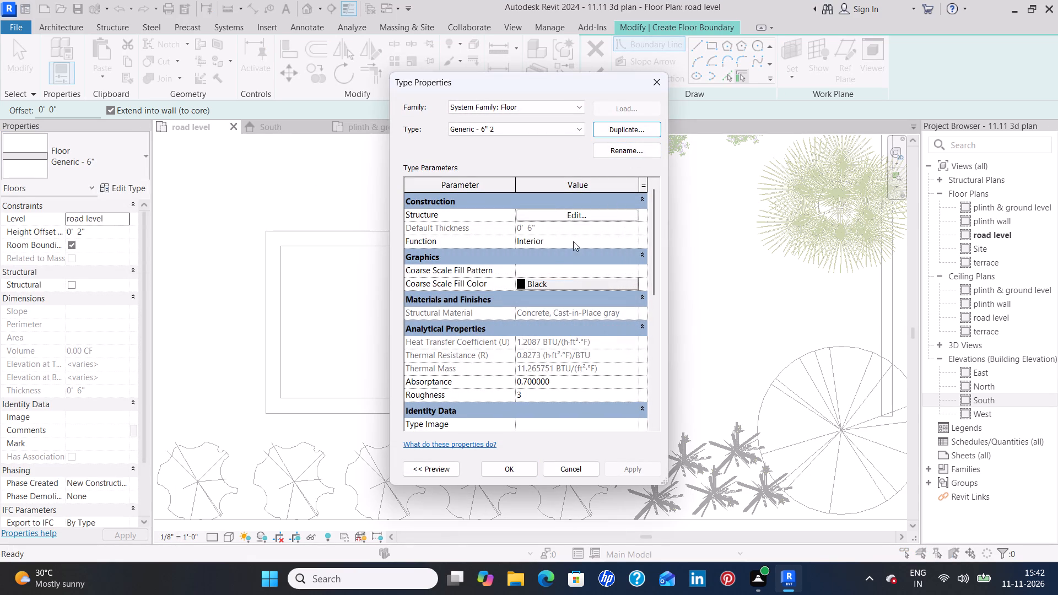
Set the structure layer material of the duplicated floor type to Concrete, Precast.
click(598, 217)
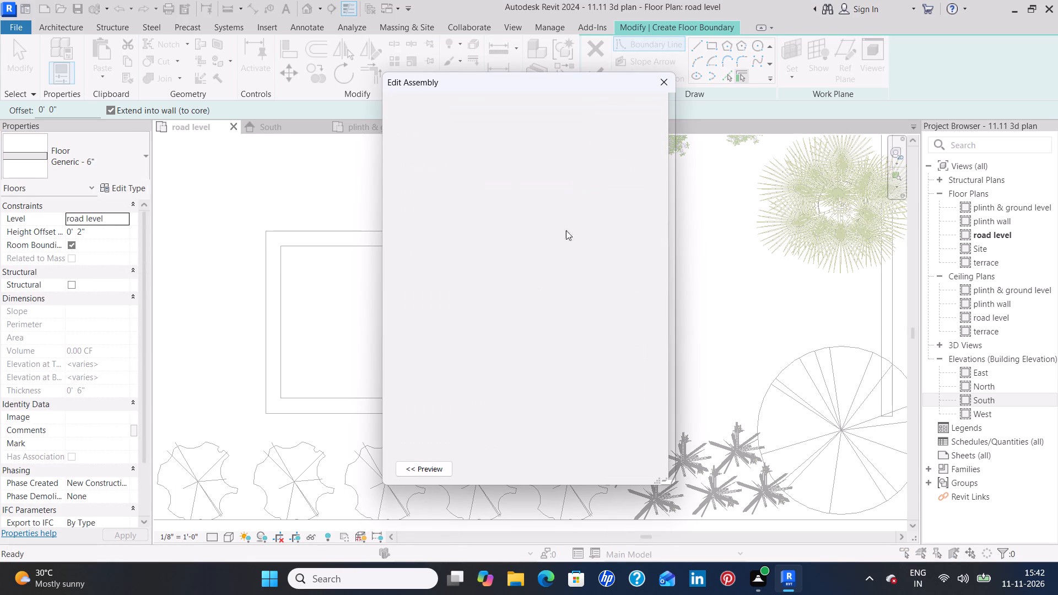
click(501, 228)
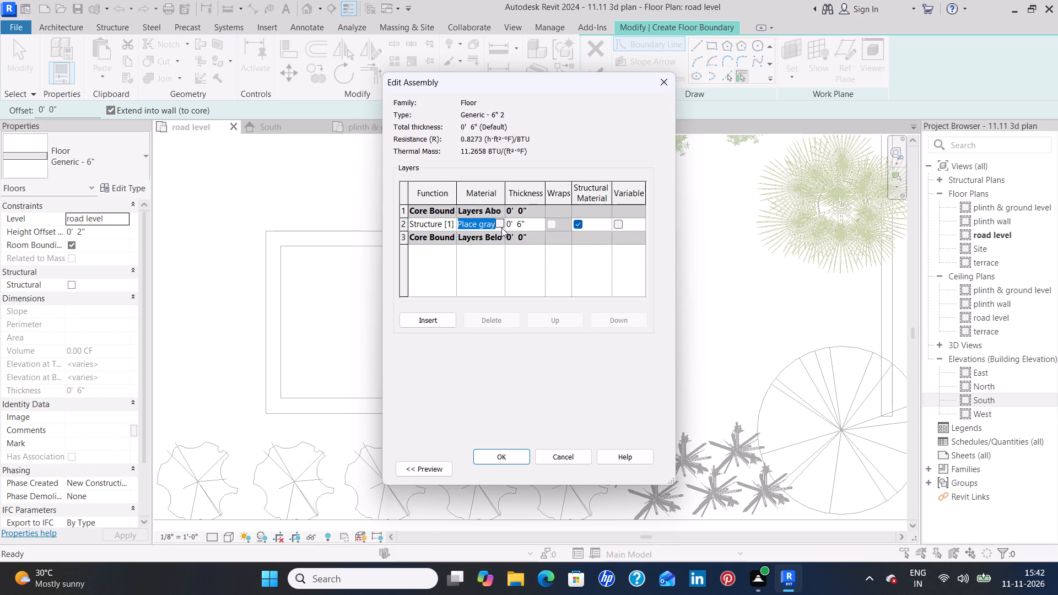
click(498, 221)
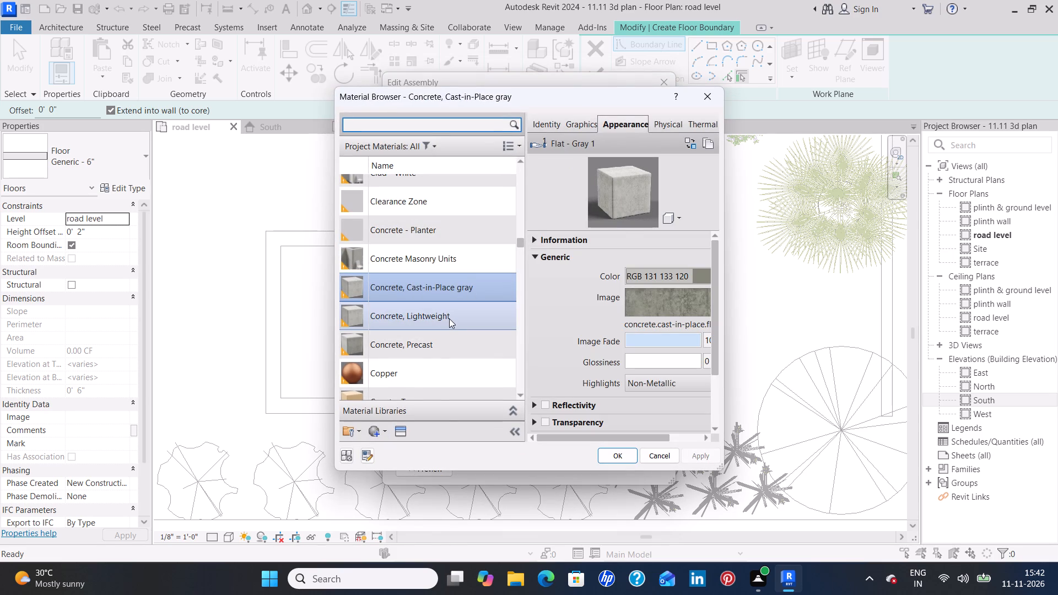
click(408, 344)
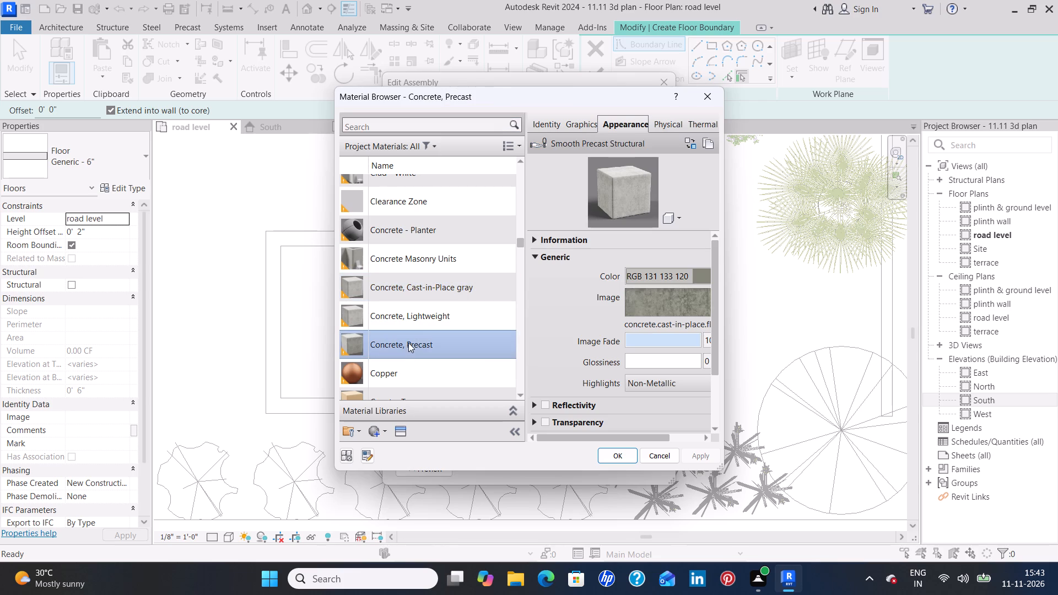
click(616, 454)
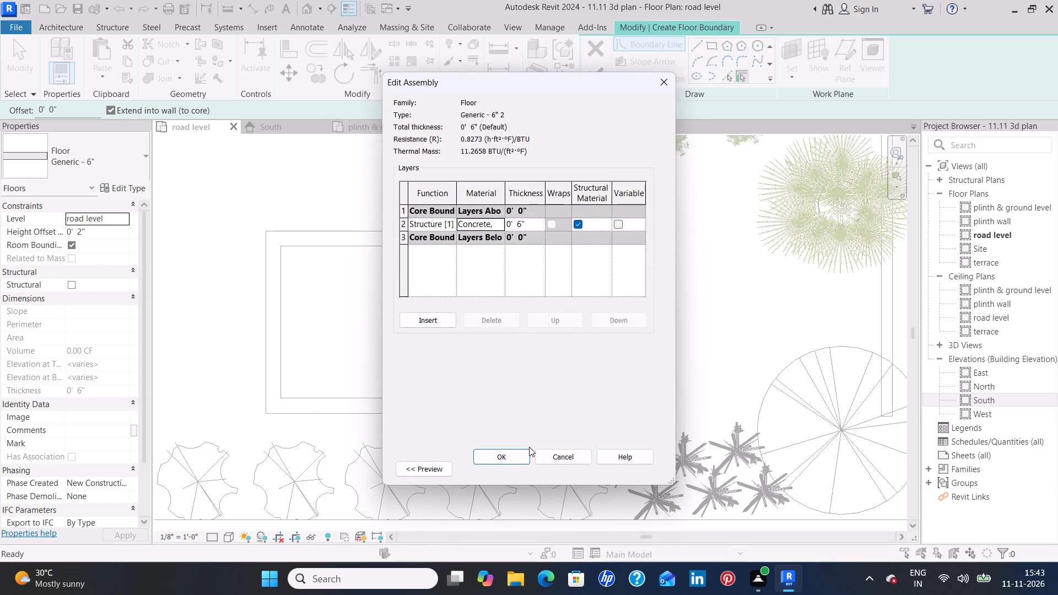
click(513, 456)
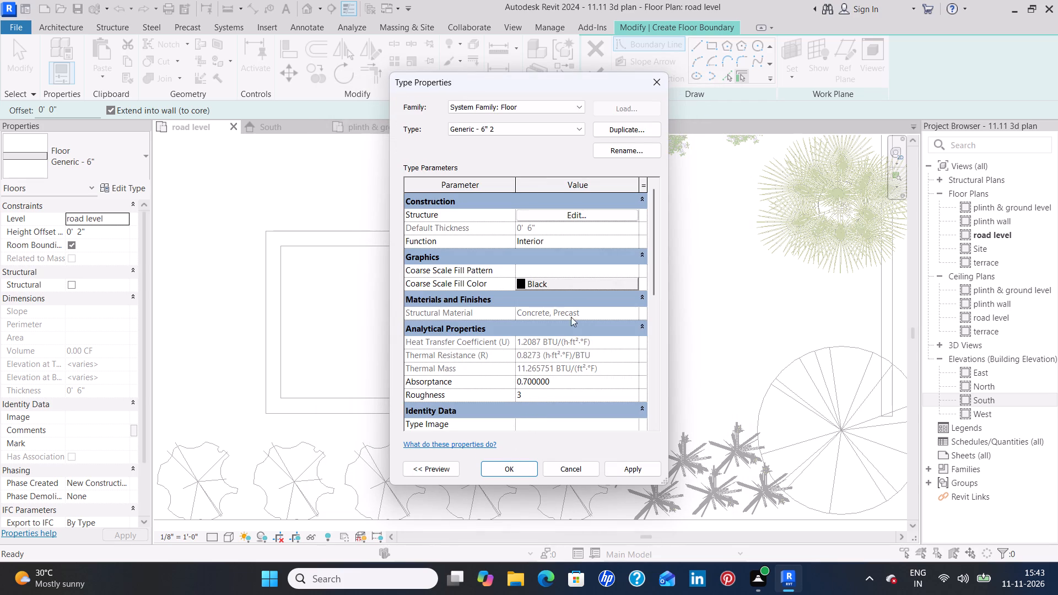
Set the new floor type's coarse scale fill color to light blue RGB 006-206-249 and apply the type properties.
click(573, 284)
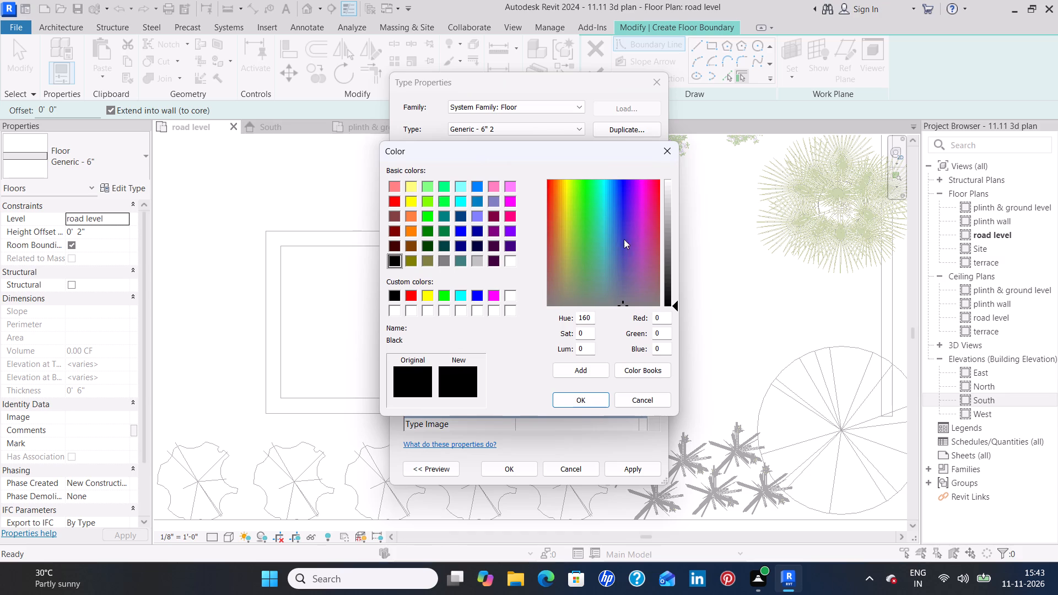
click(610, 197)
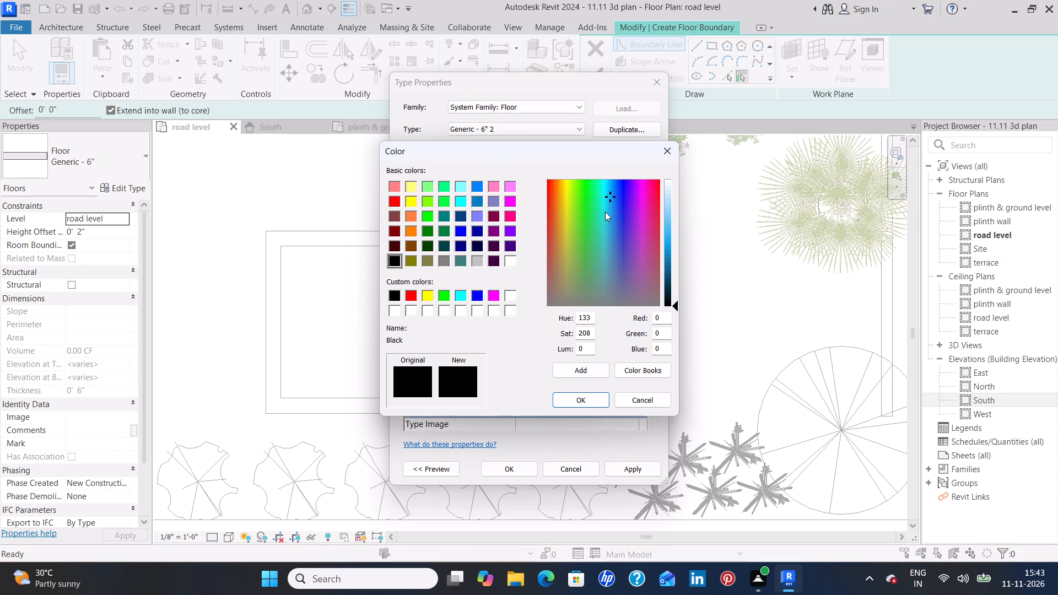
click(591, 399)
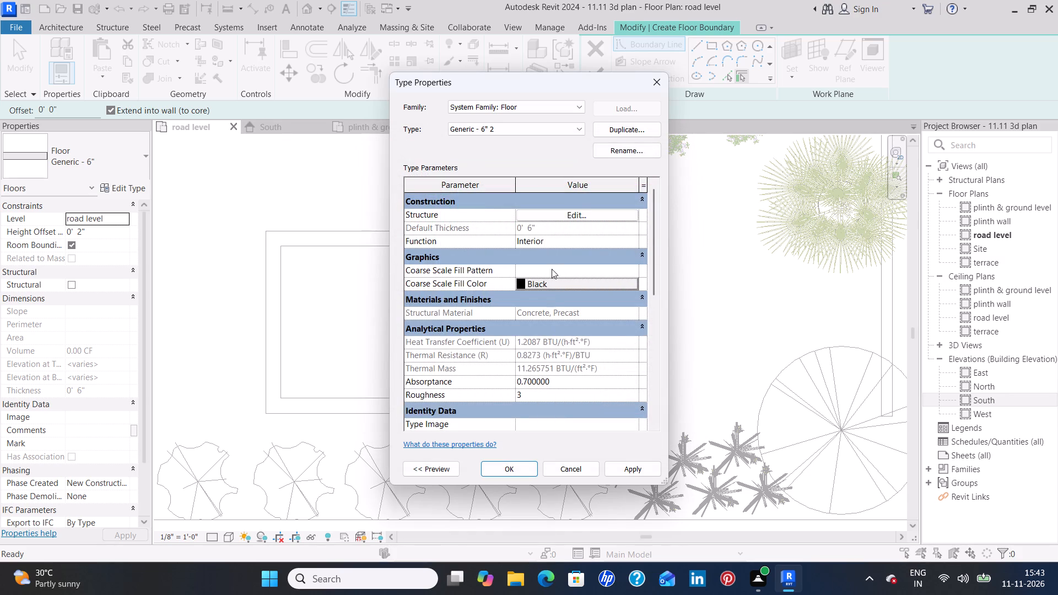
click(549, 280)
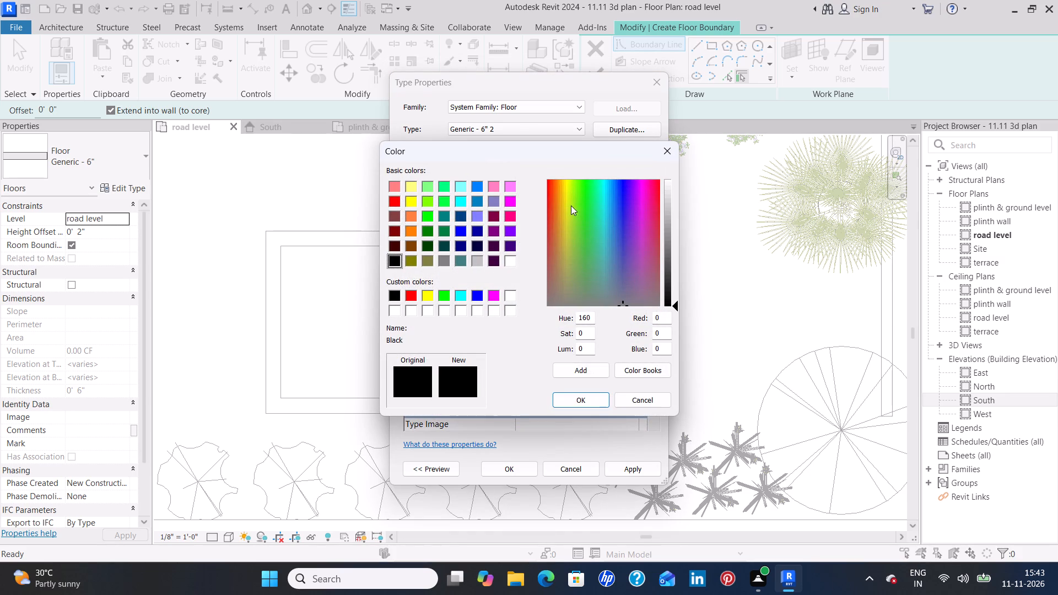
click(590, 371)
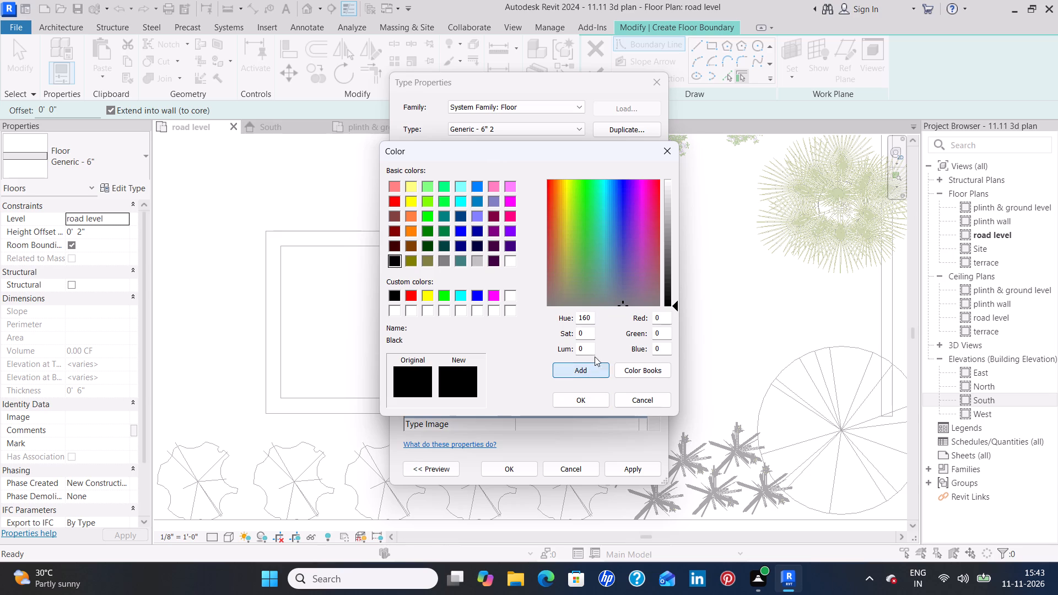
click(608, 192)
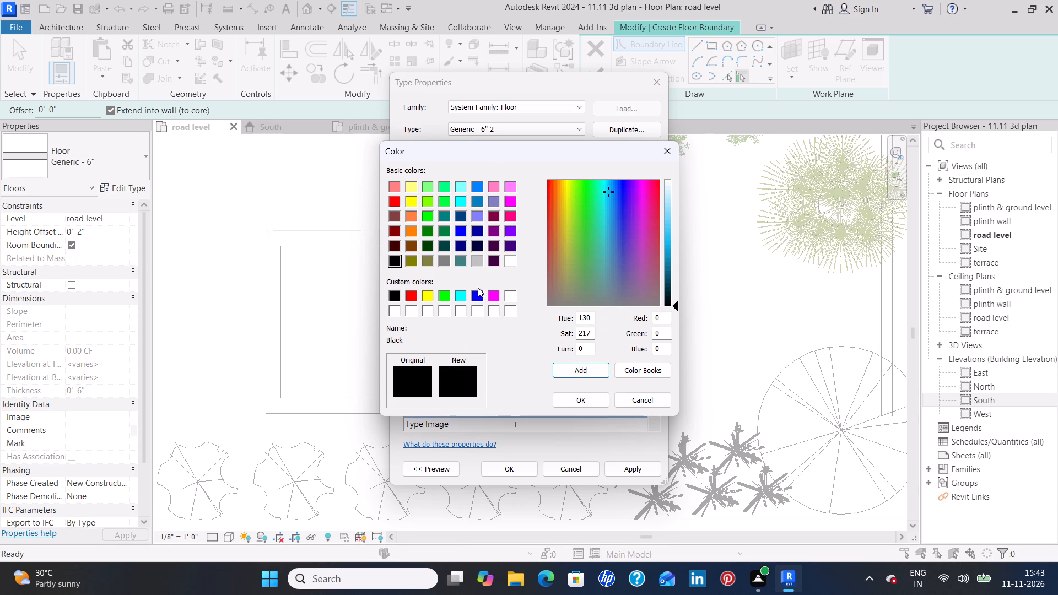
click(460, 295)
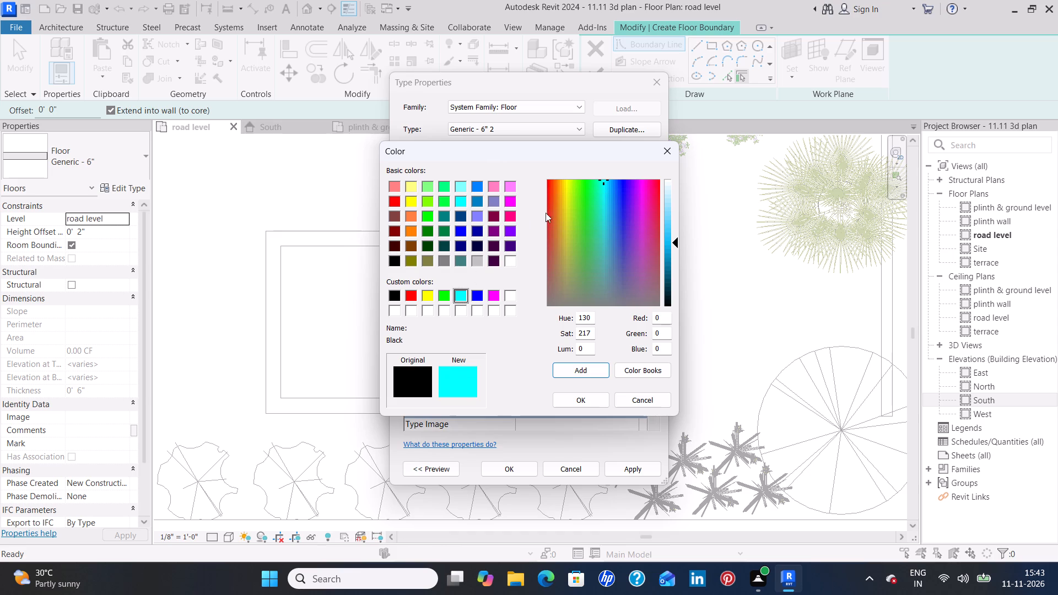
click(607, 187)
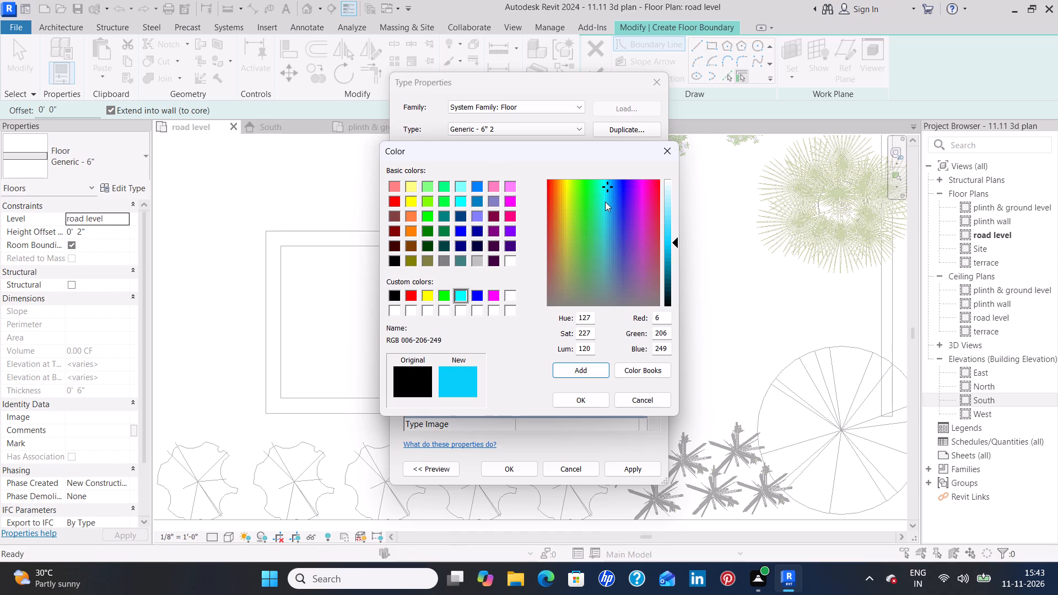
click(587, 404)
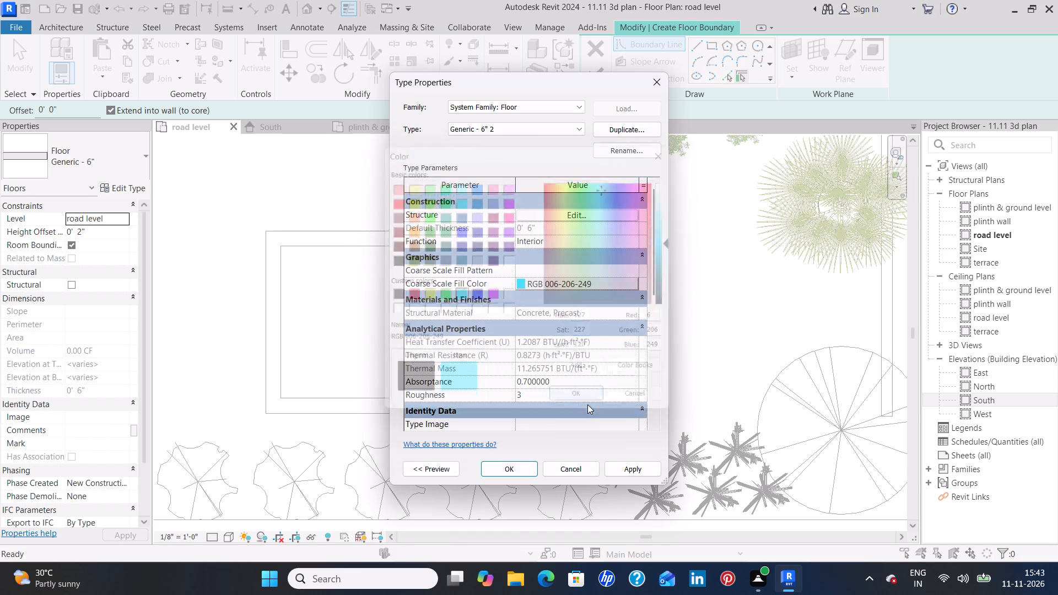
click(630, 466)
click(511, 468)
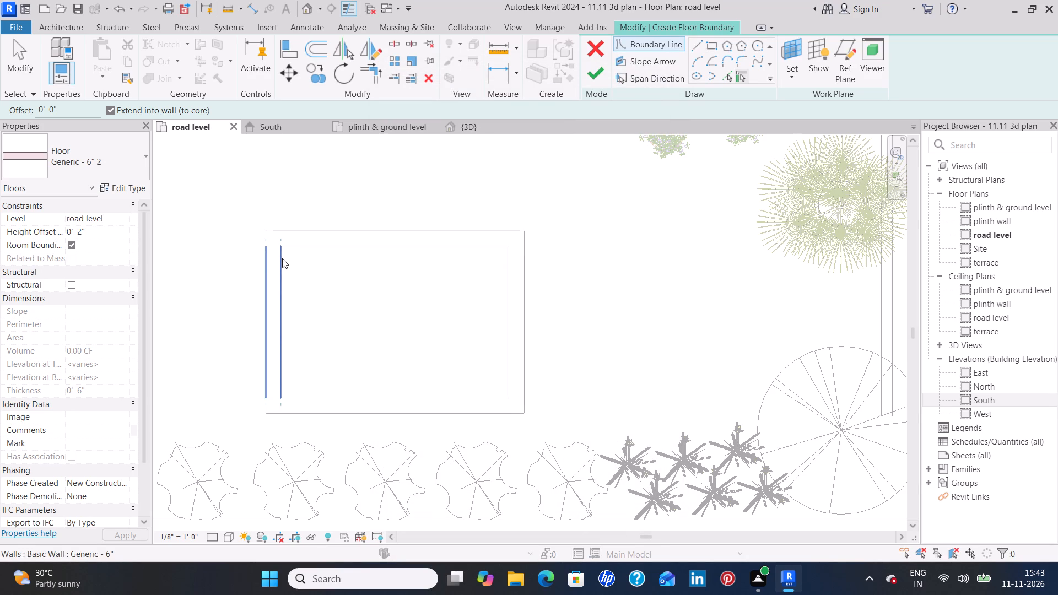
Set the new floor's height offset from road level to -6'.
click(101, 235)
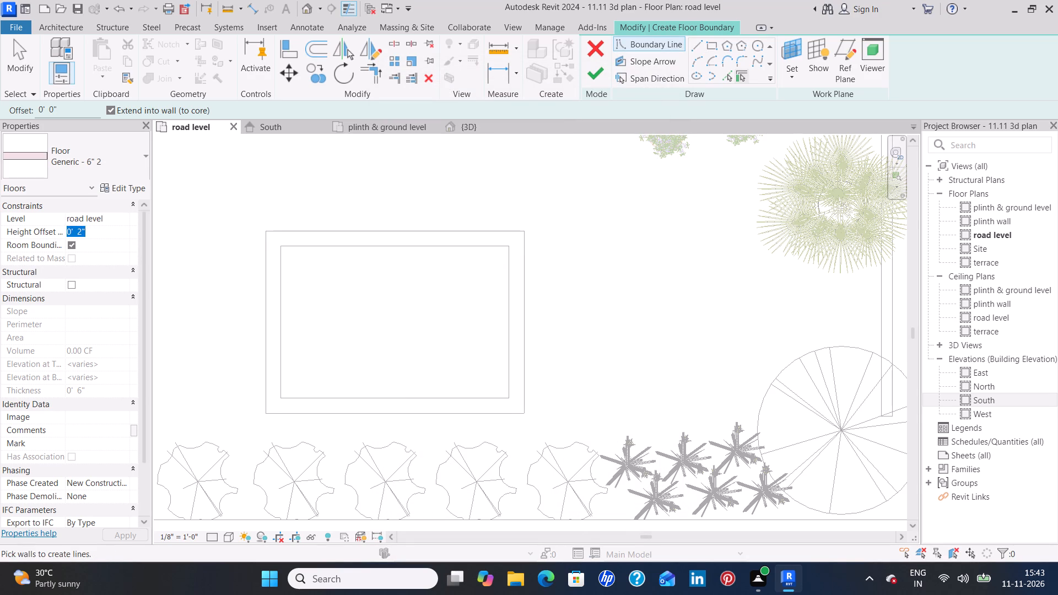
key(BackSpace)
key(0)
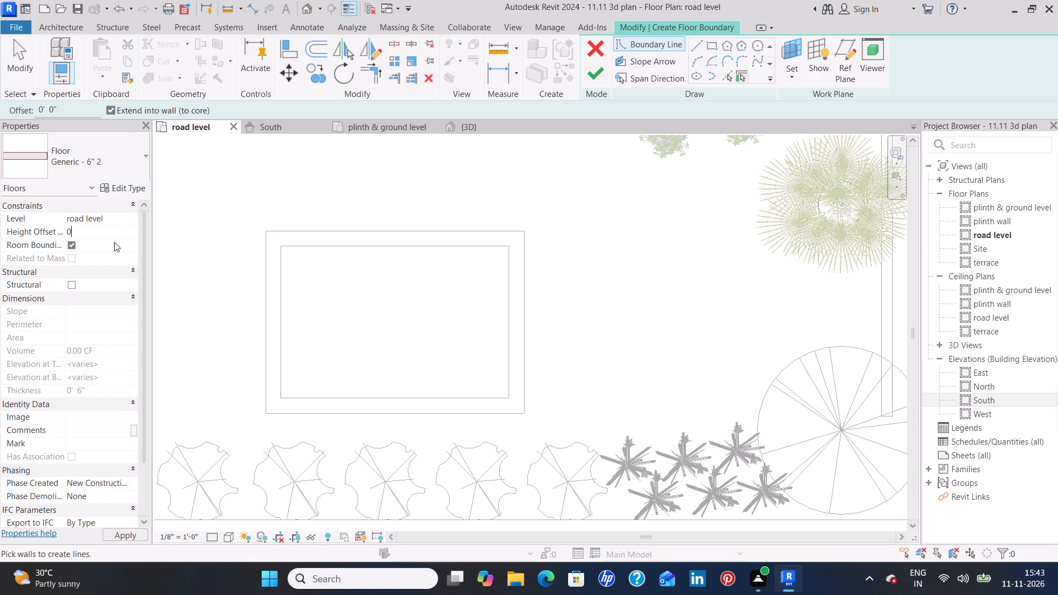
key(BackSpace)
key(minus)
key(6)
key(apostrophe)
key(Return)
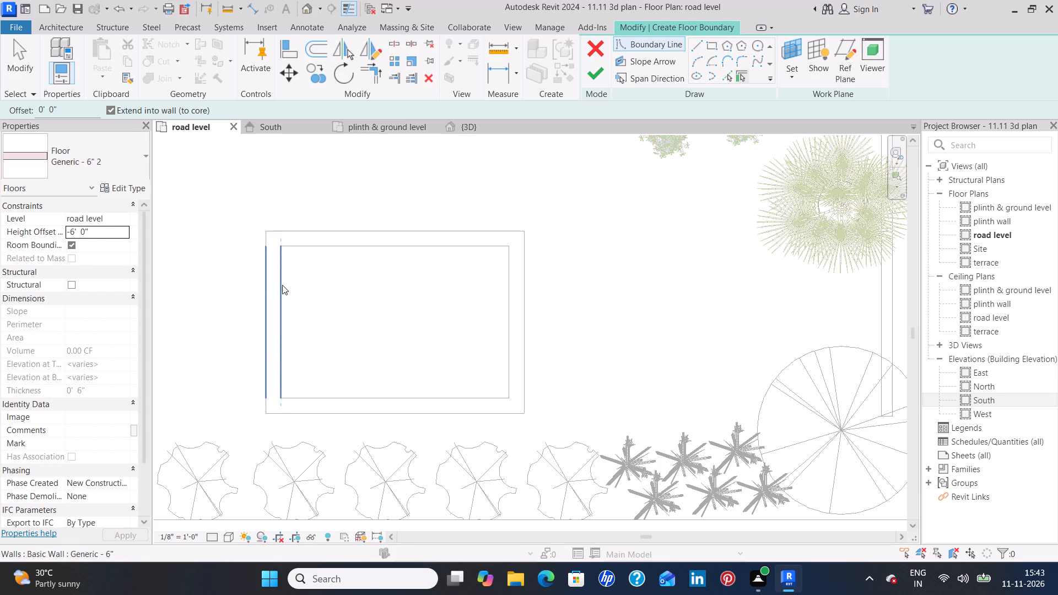
Sketch a rectangular floor boundary, 5' deep, along the inner faces of the wall enclosure and finish the floor.
click(711, 43)
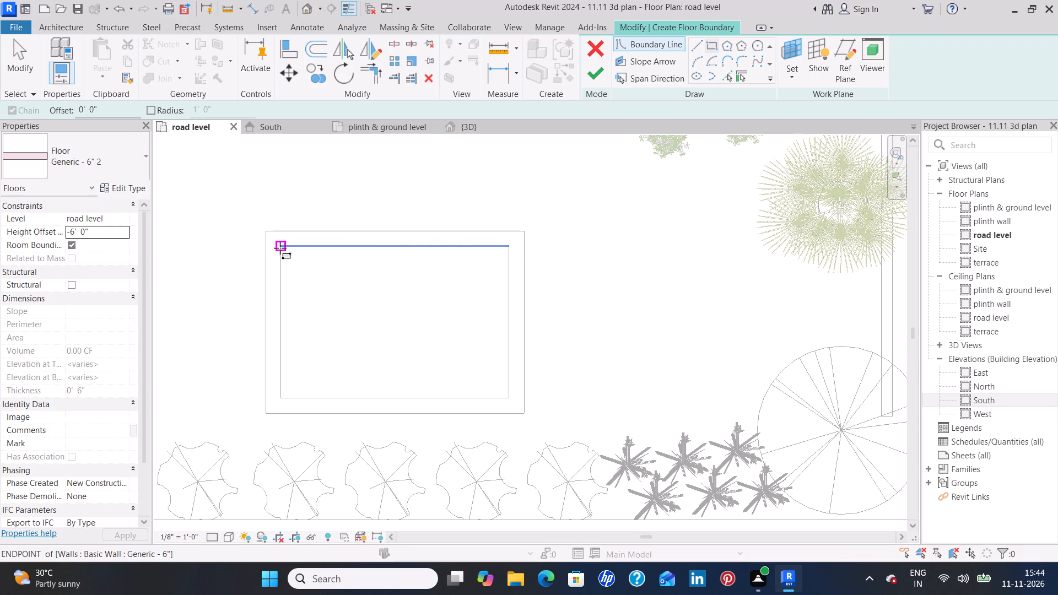
click(280, 248)
click(511, 401)
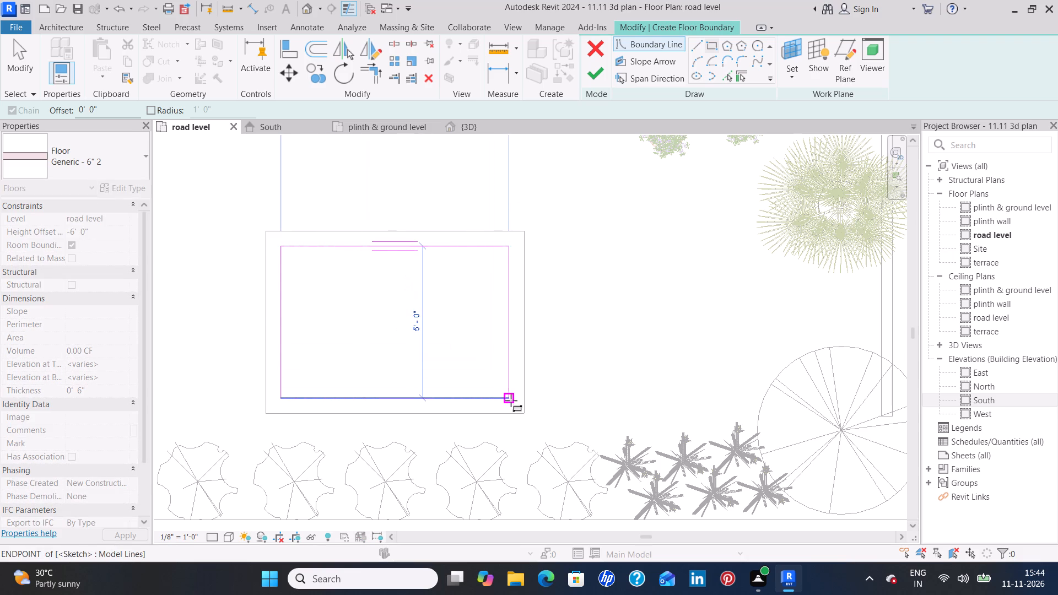
click(600, 71)
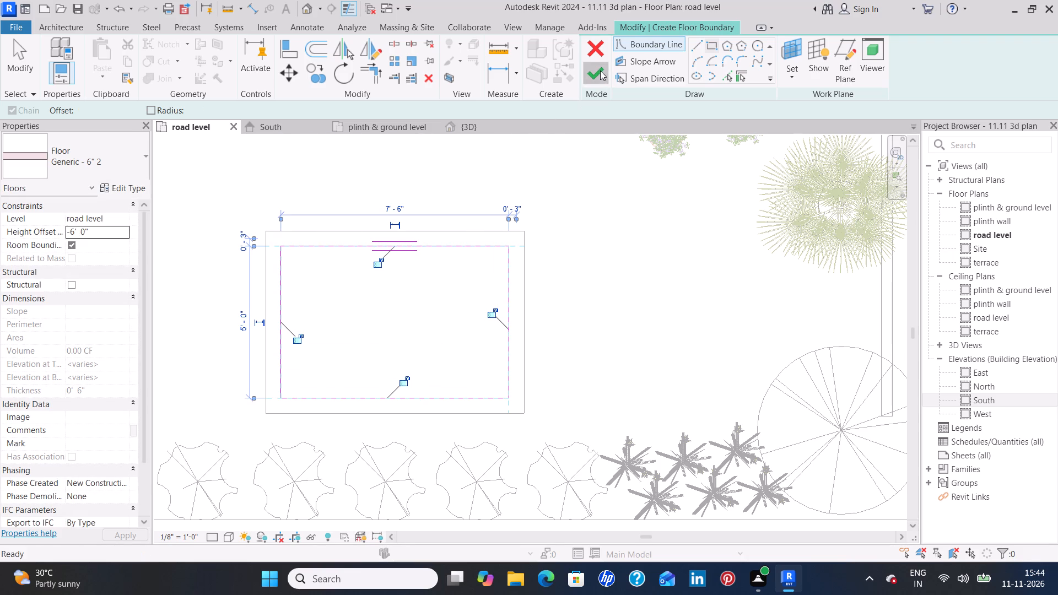
Examine the sunken enclosure and its new floor in the 3D view from below, from the side and from above.
click(483, 126)
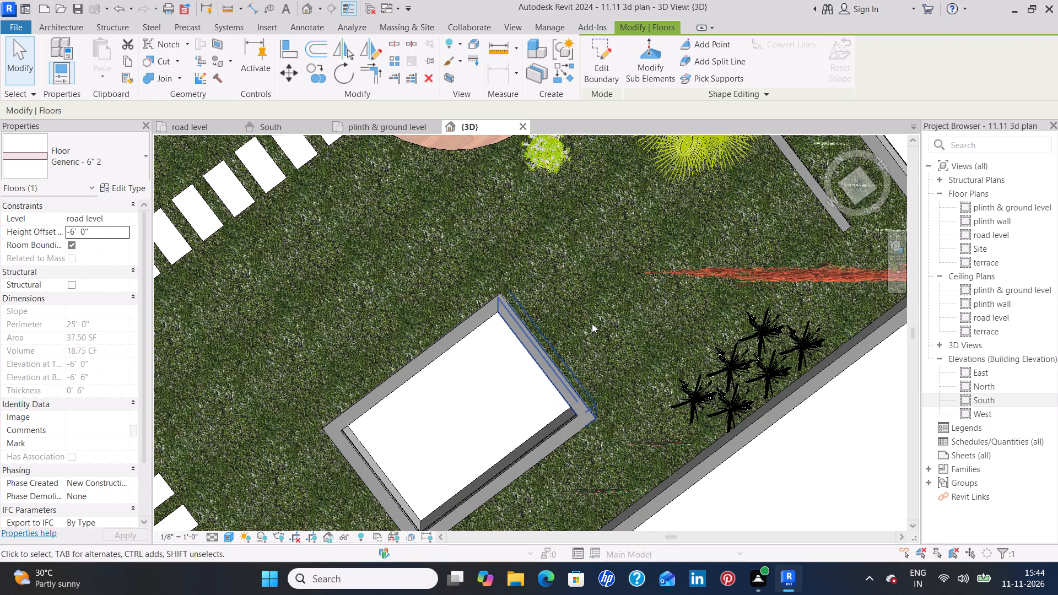
shift+middle_drag(613, 402, 597, 350)
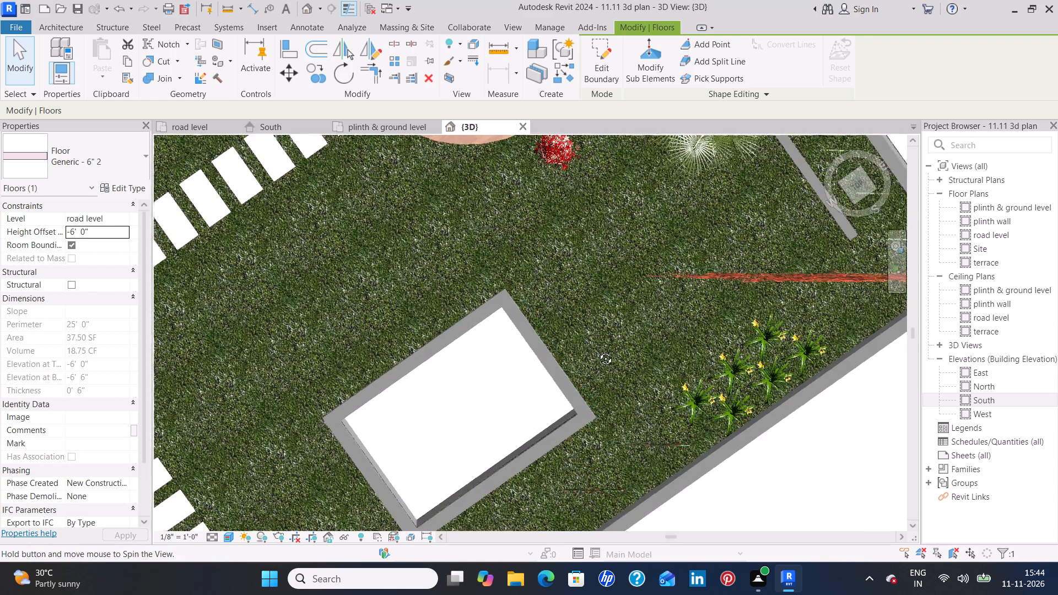
shift+middle_drag(597, 350, 588, 227)
shift+middle_drag(641, 477, 644, 209)
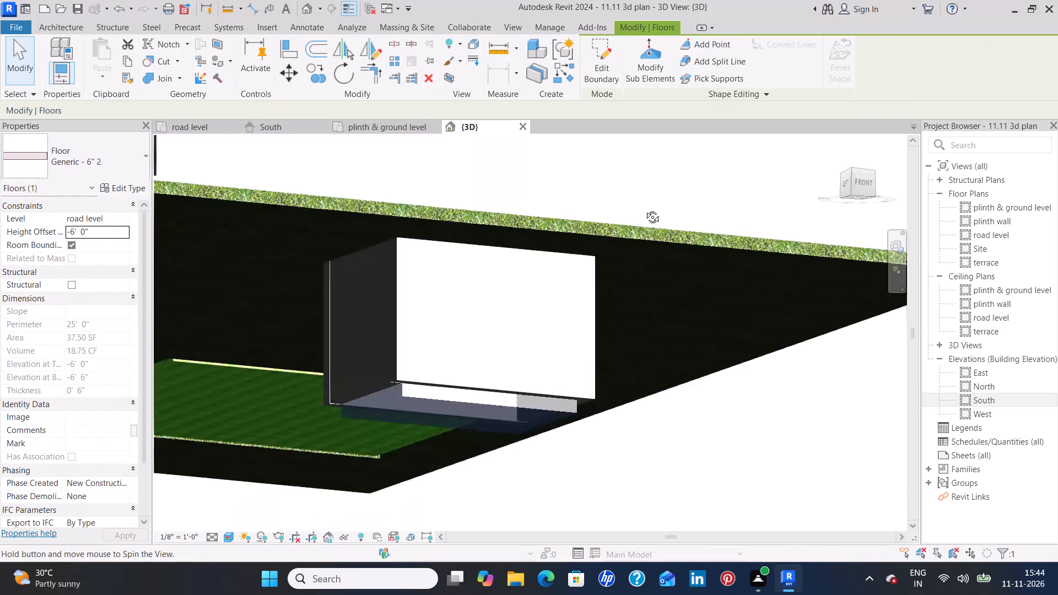
middle_drag(629, 415, 627, 339)
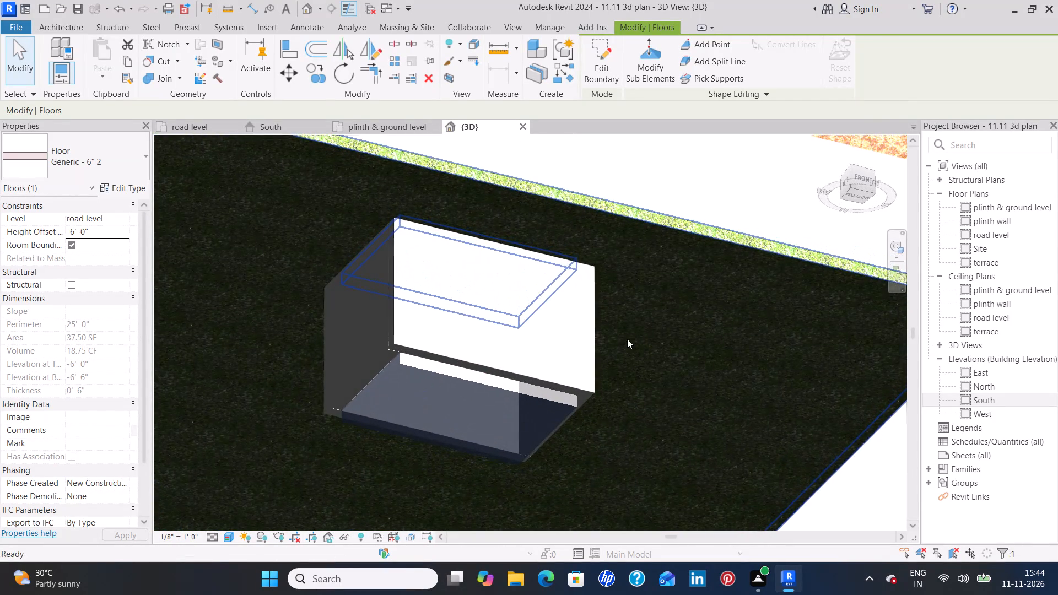
middle_drag(667, 361, 704, 539)
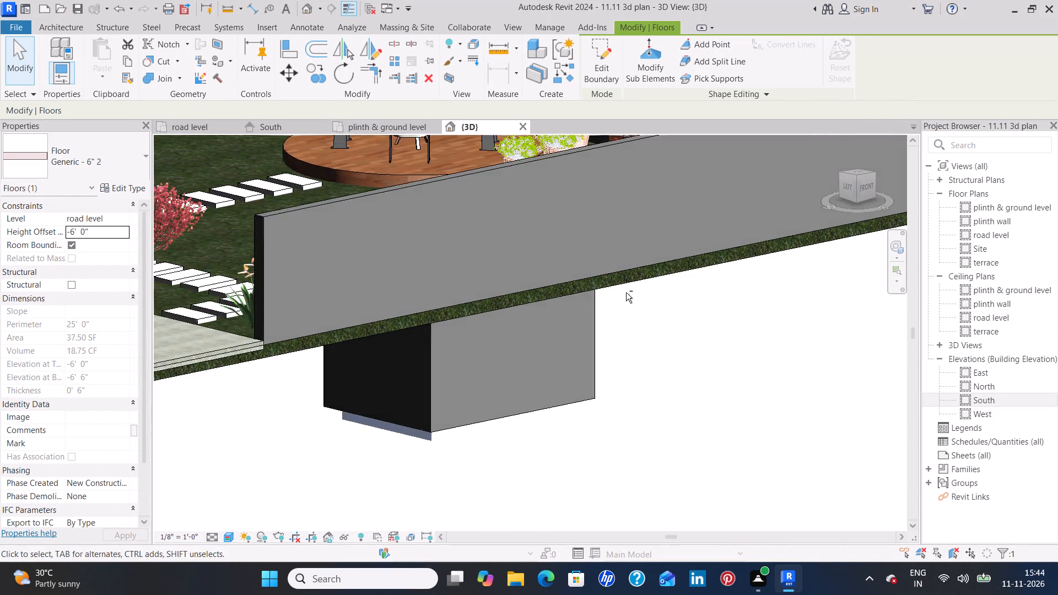
shift+middle_drag(626, 293, 684, 517)
click(769, 378)
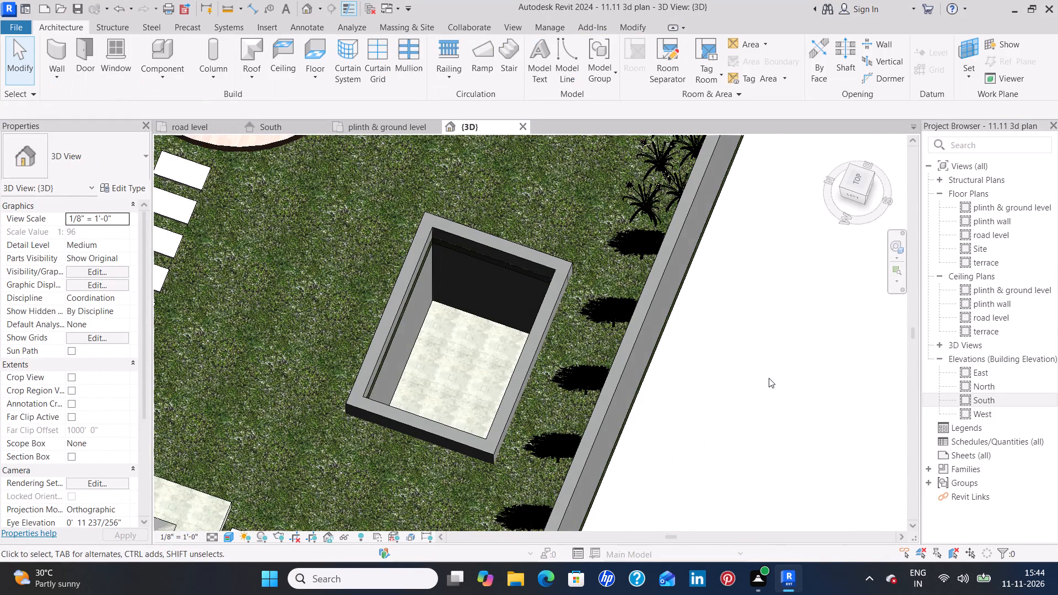
scroll(450, 349, down, 2)
shift+middle_drag(450, 349, 450, 348)
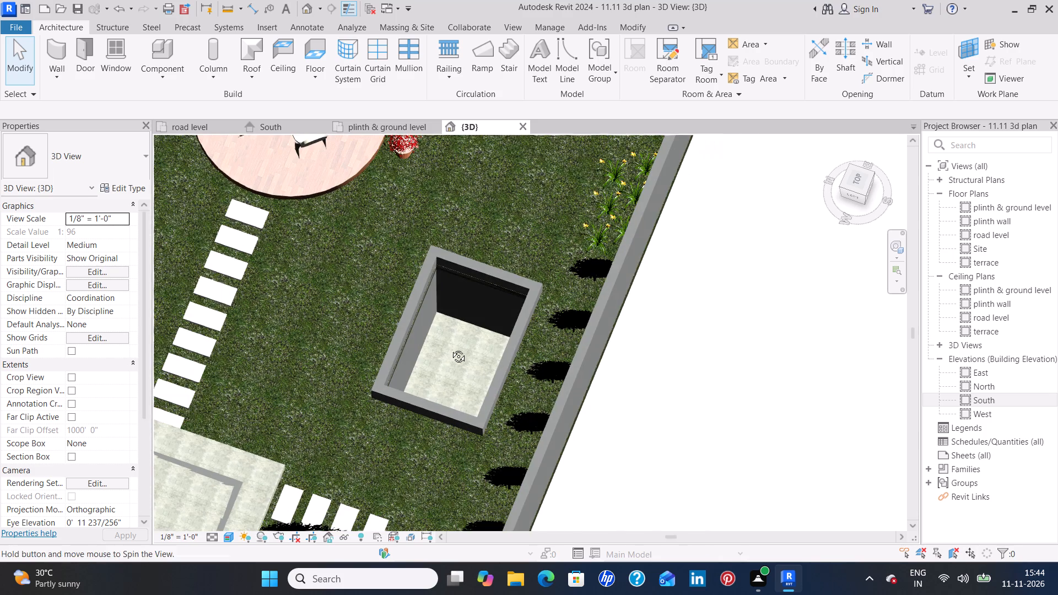
shift+middle_drag(450, 348, 451, 307)
shift+middle_drag(451, 307, 455, 431)
scroll(458, 426, up, 5)
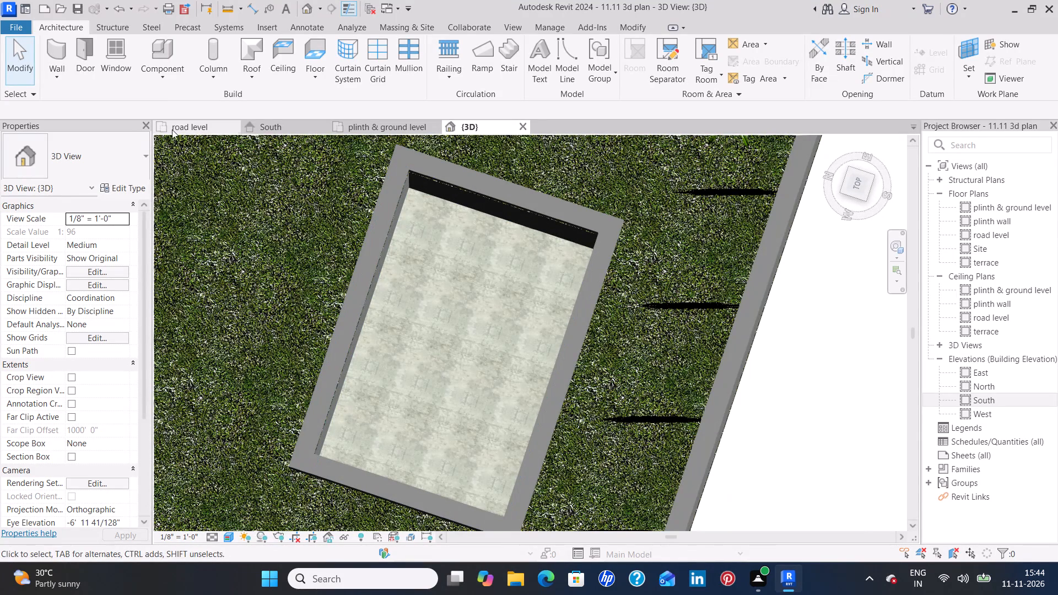
In the road level plan, start another floor and duplicate the Generic - 6" 2 floor type, accepting the suggested name.
click(190, 131)
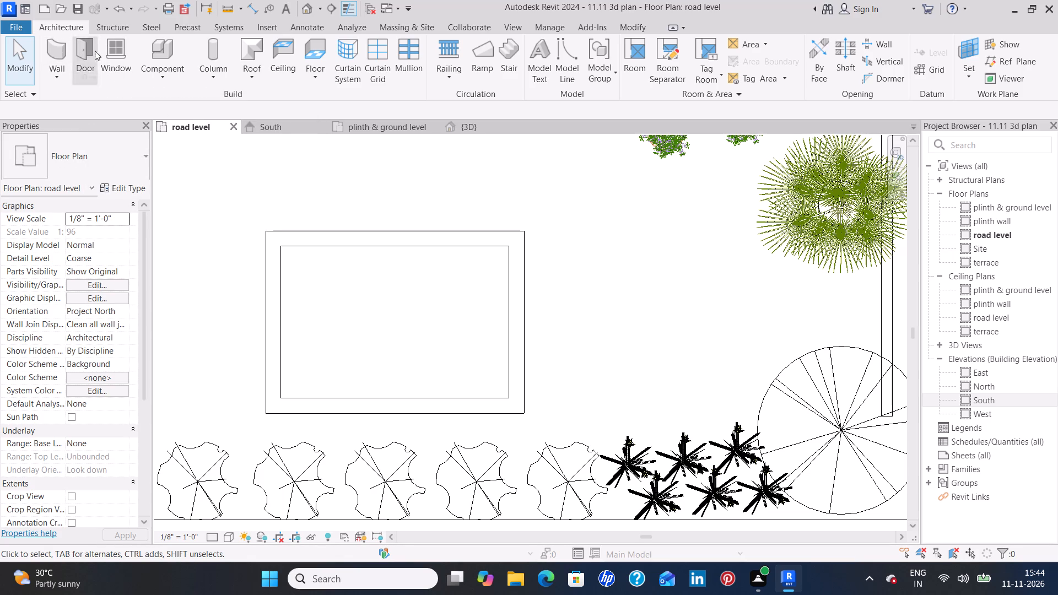
click(311, 50)
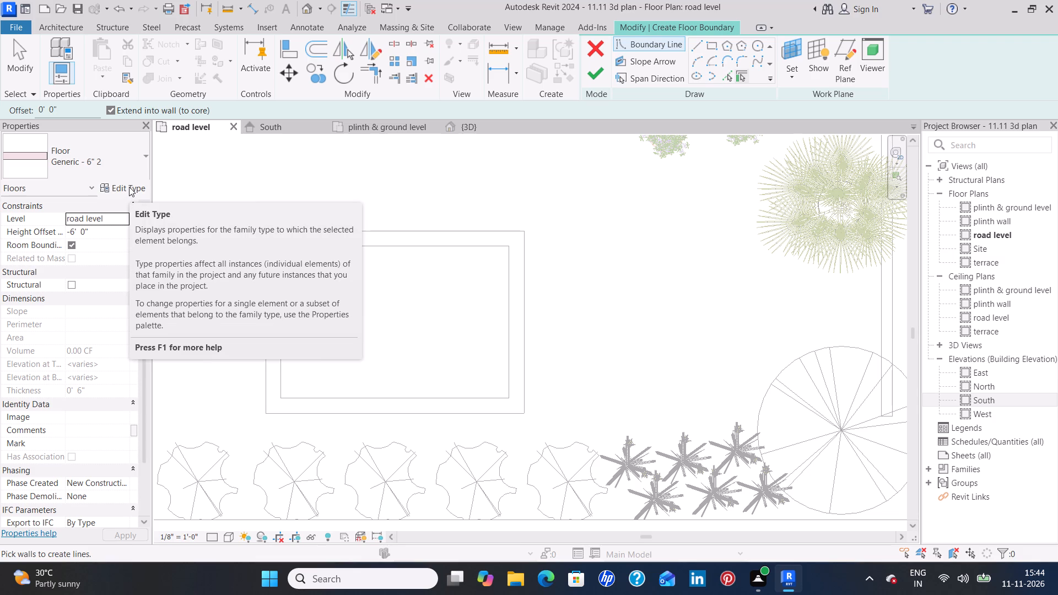
click(129, 187)
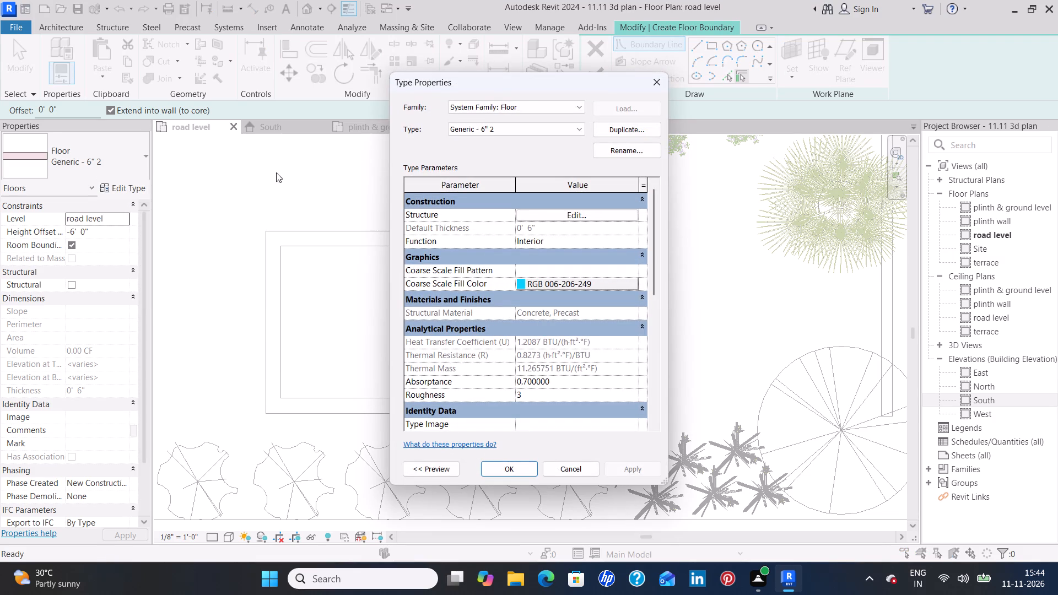
click(566, 211)
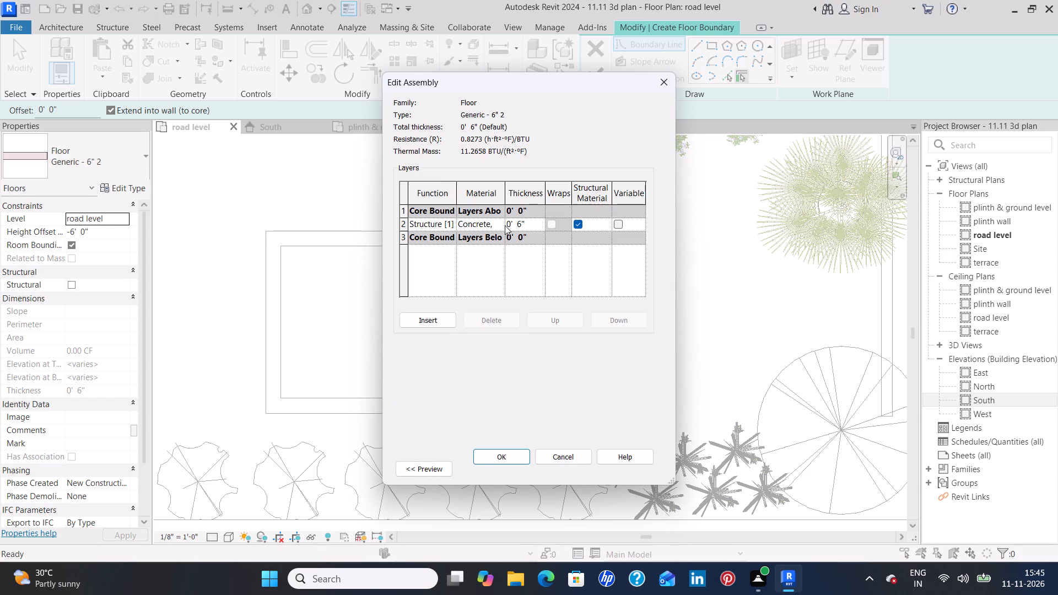
click(663, 85)
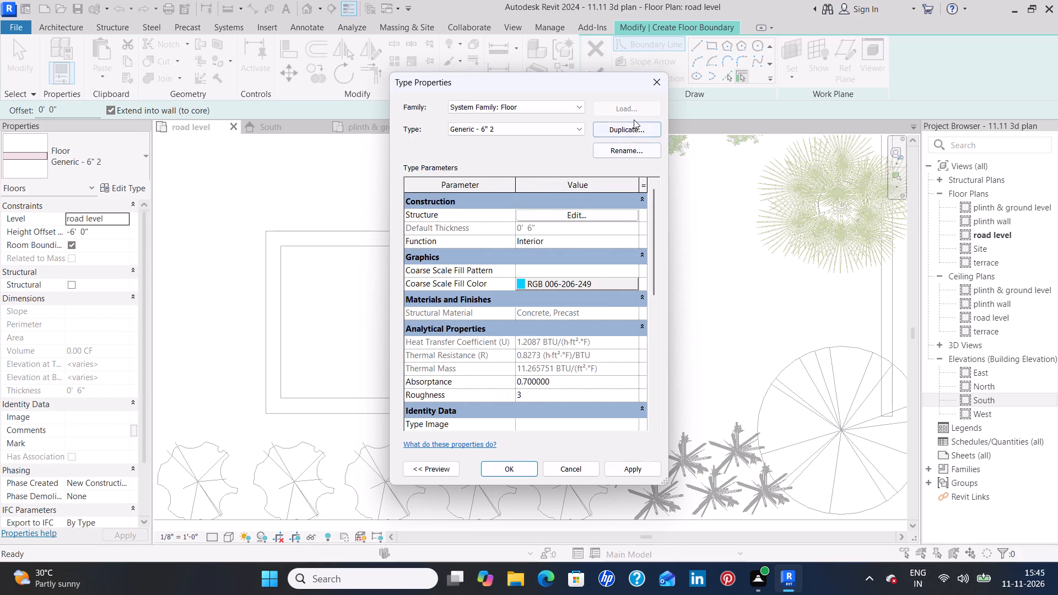
click(634, 120)
click(638, 125)
click(527, 317)
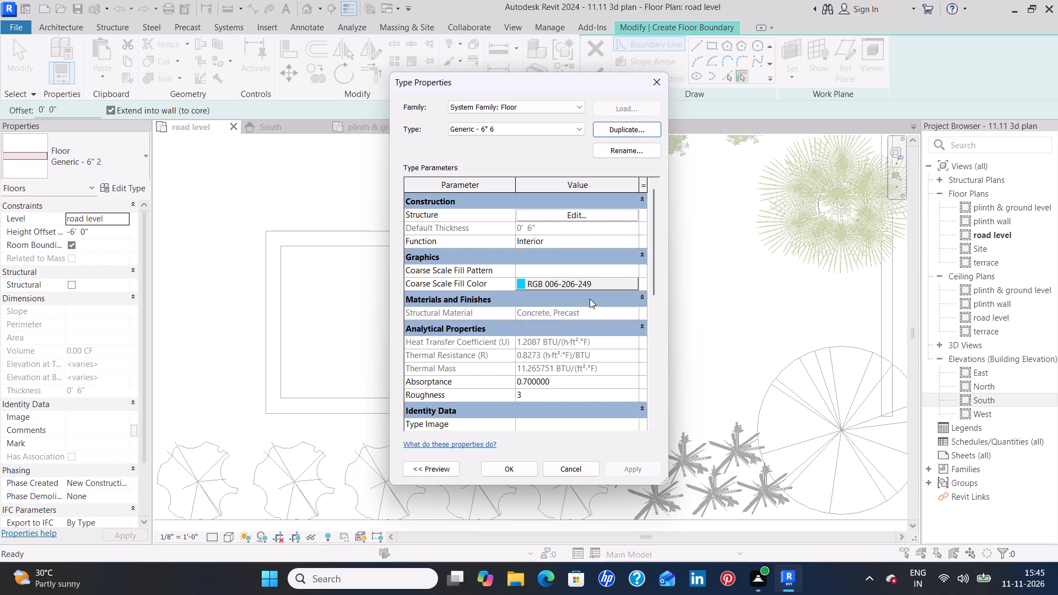
Select Water from the project materials for the structure layer of the duplicated floor type.
click(593, 209)
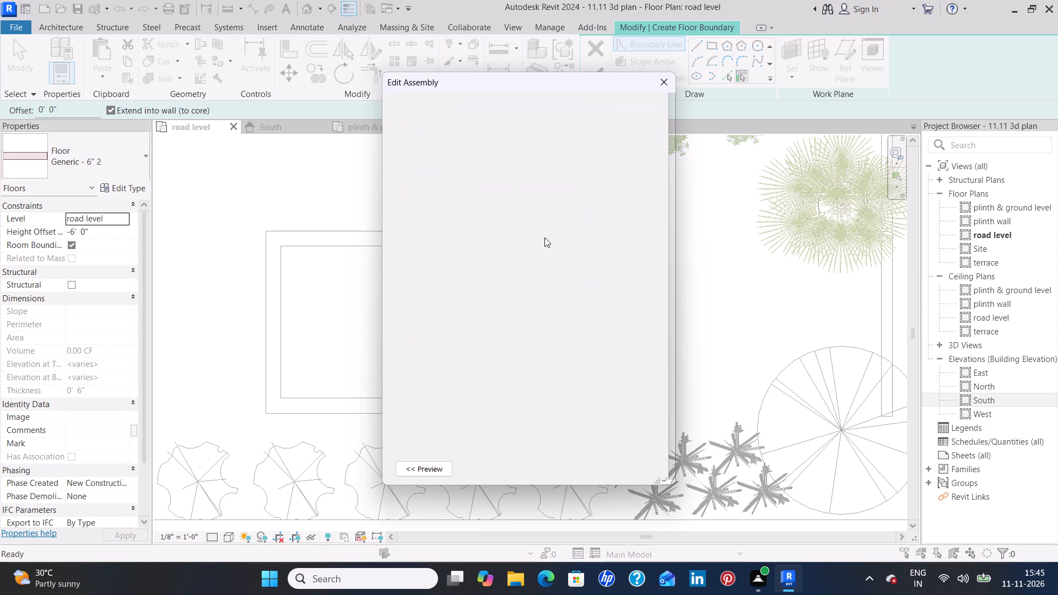
click(495, 219)
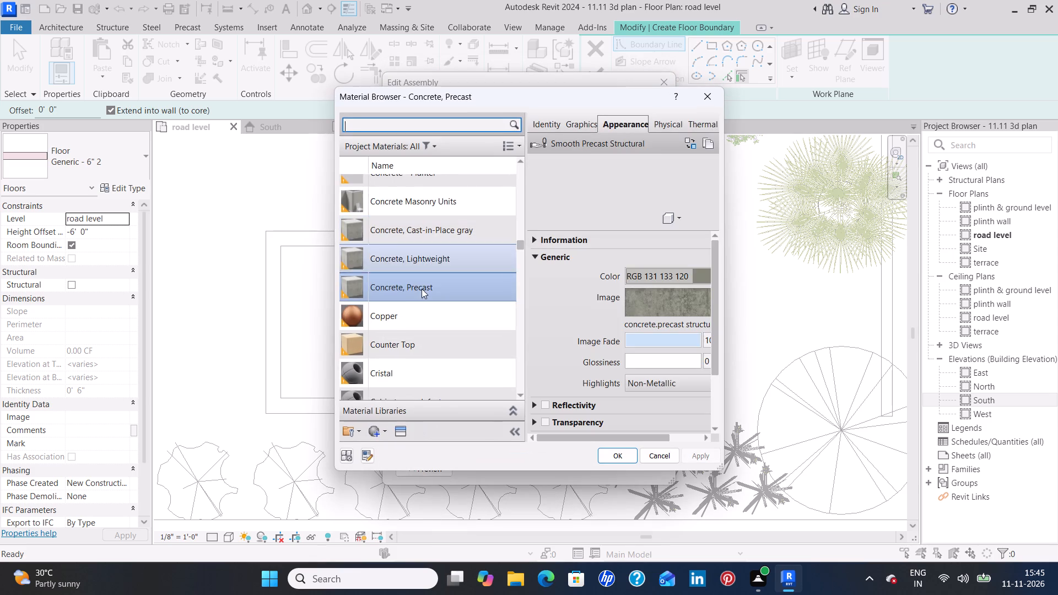
scroll(373, 317, down, 18)
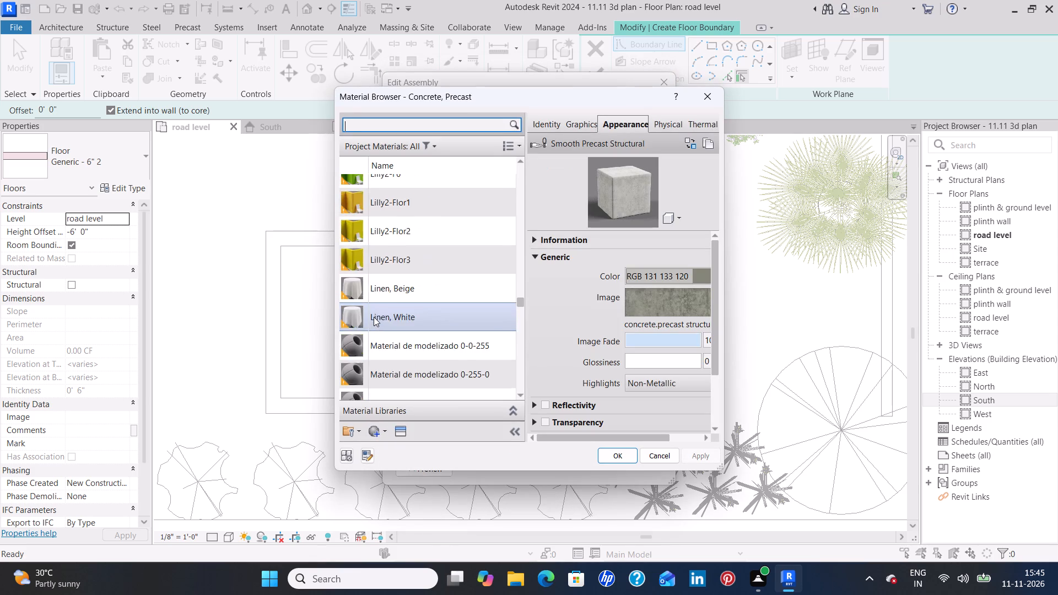
scroll(374, 317, down, 17)
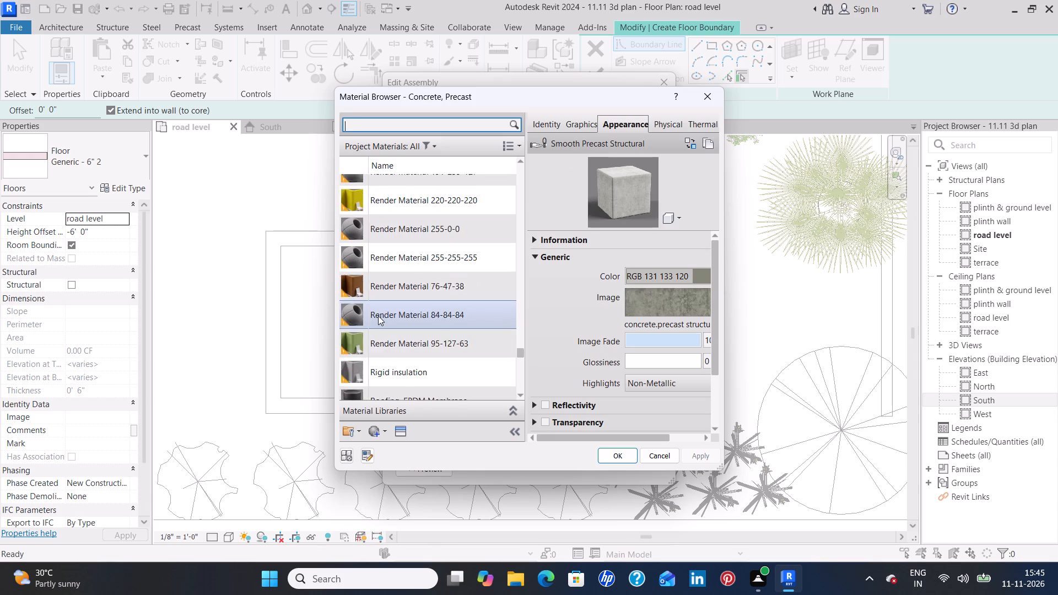
scroll(378, 316, down, 11)
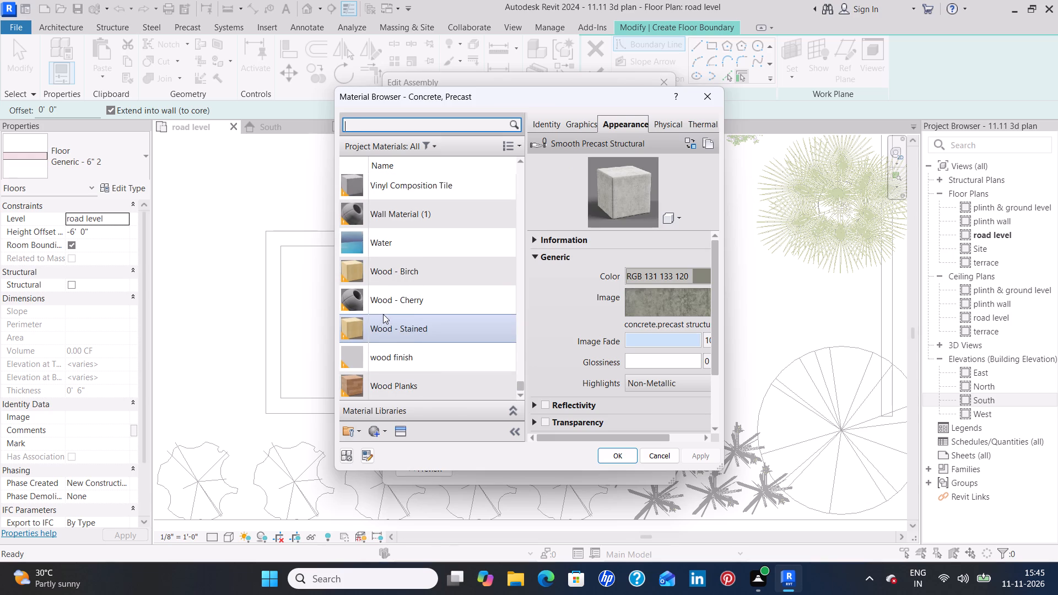
click(407, 241)
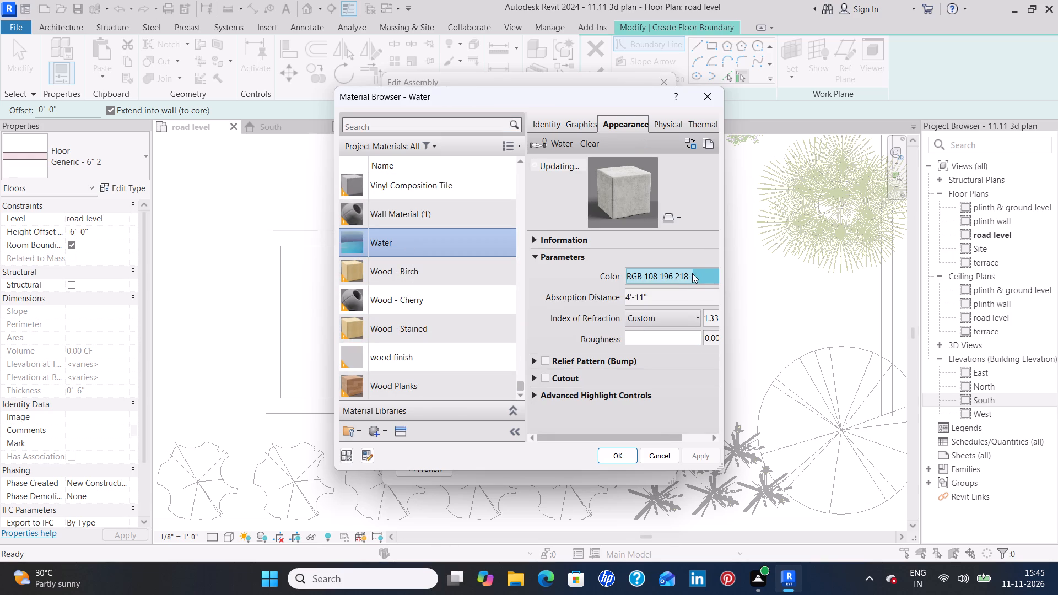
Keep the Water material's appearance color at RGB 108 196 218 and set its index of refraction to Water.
drag(692, 273, 704, 272)
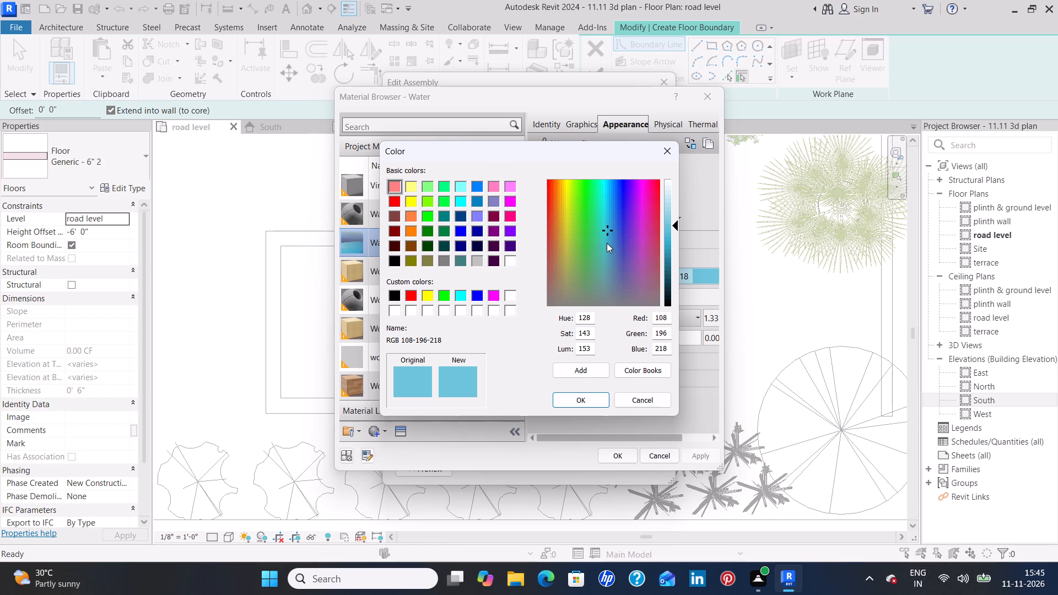
click(578, 402)
click(668, 313)
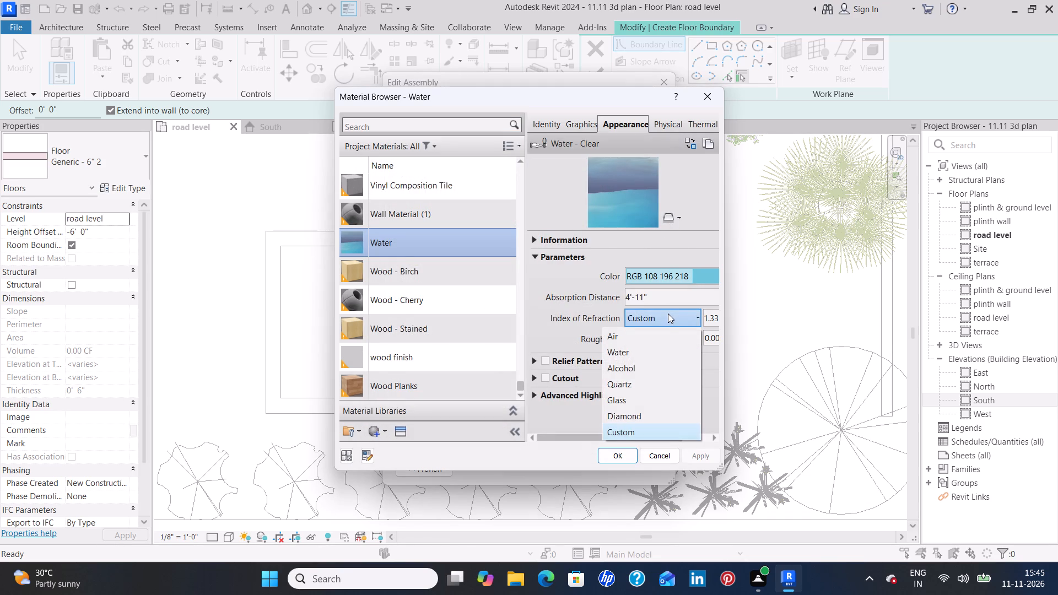
click(660, 351)
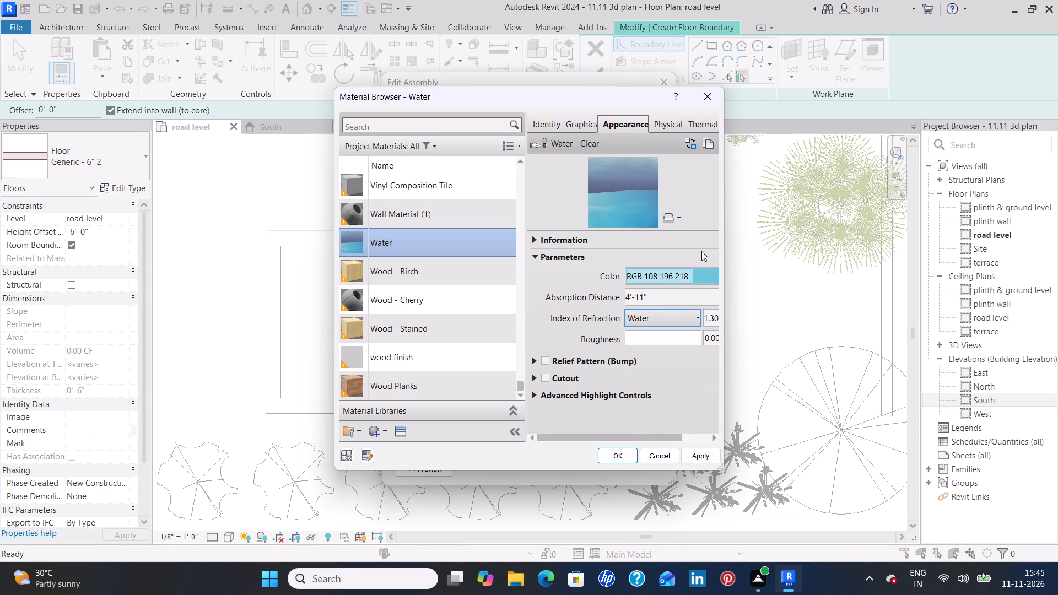
Examine the Water material's relief pattern and cutout appearance settings and try to open the relief pattern's image options.
click(534, 365)
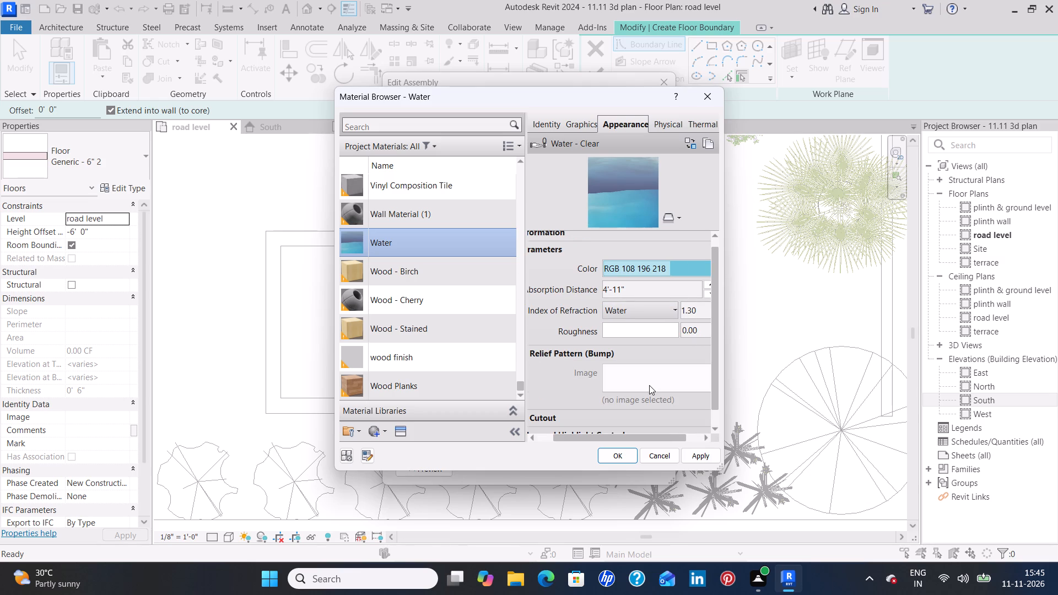
scroll(649, 385, down, 3)
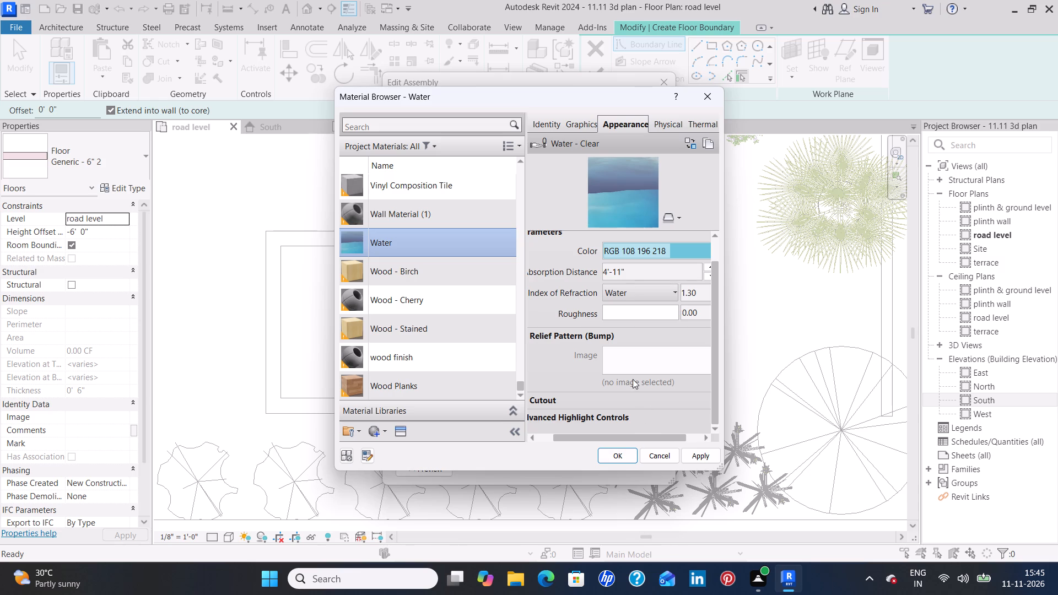
scroll(662, 371, down, 4)
drag(728, 213, 791, 209)
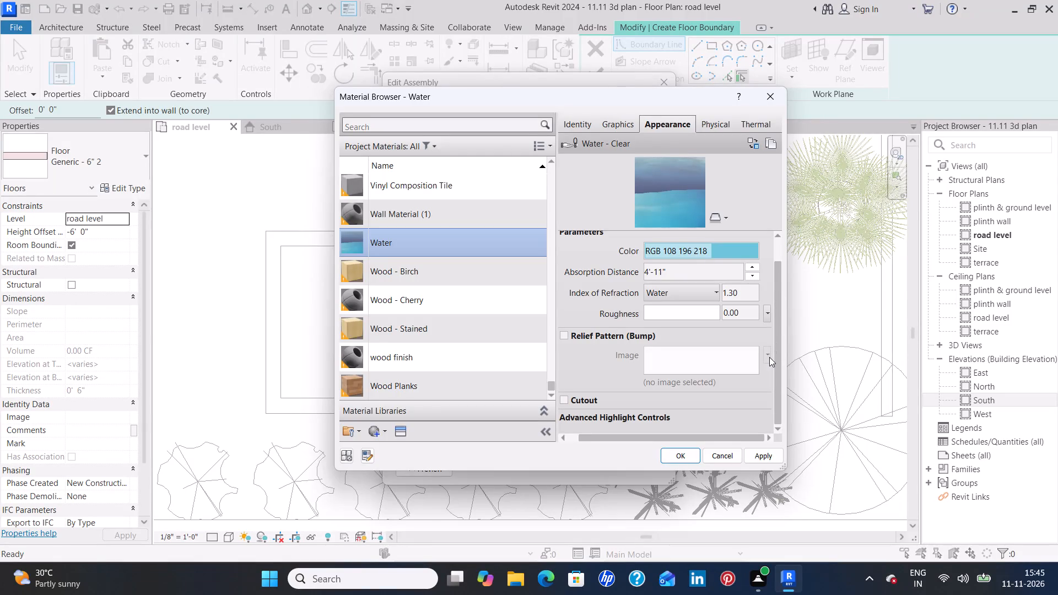
click(769, 357)
double_click(768, 357)
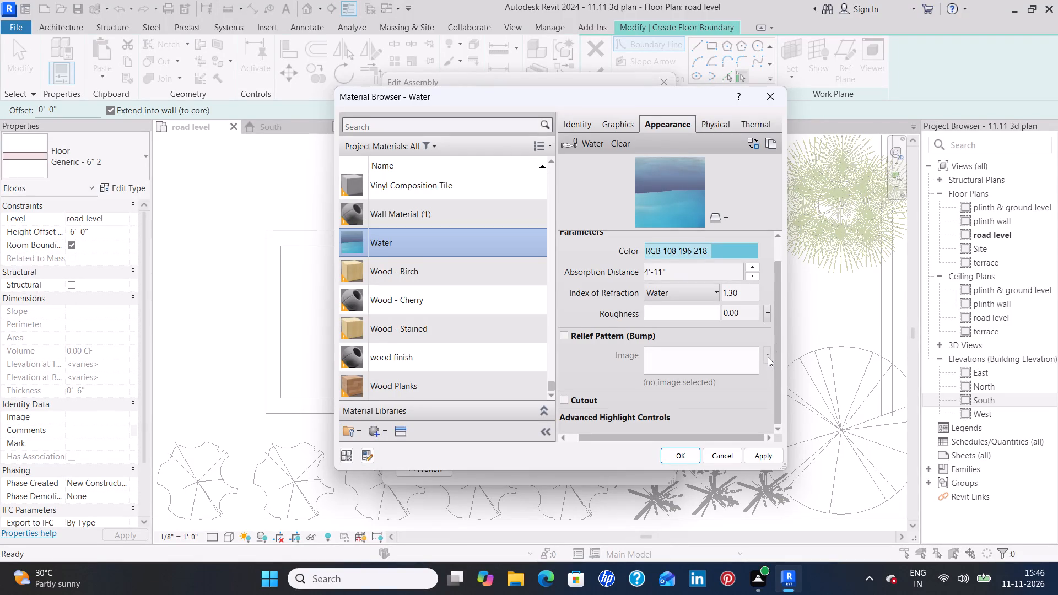
double_click(766, 349)
scroll(568, 349, down, 3)
scroll(590, 399, up, 4)
scroll(592, 398, down, 4)
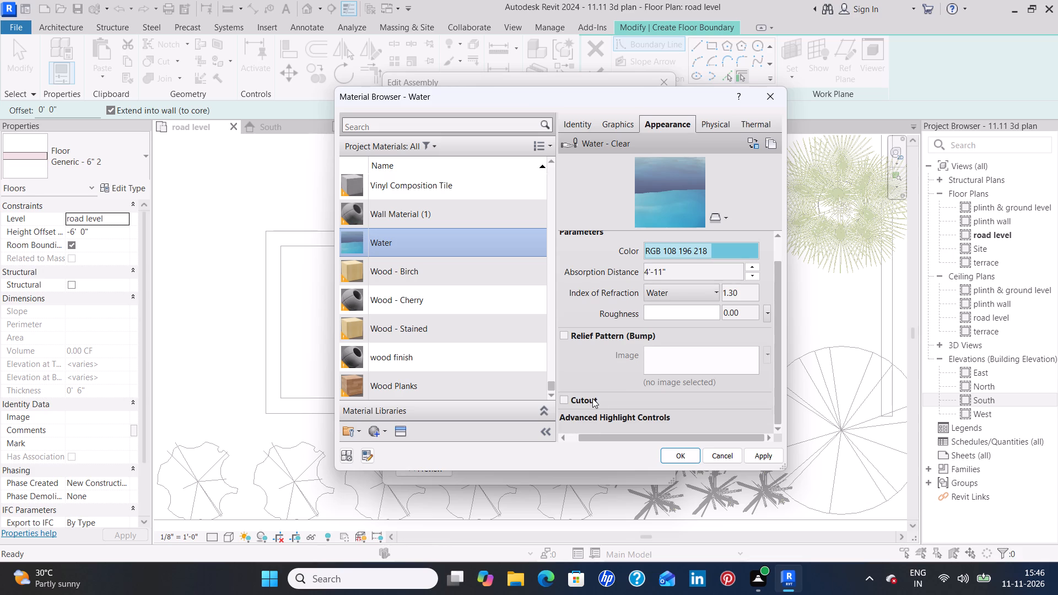
scroll(592, 398, up, 2)
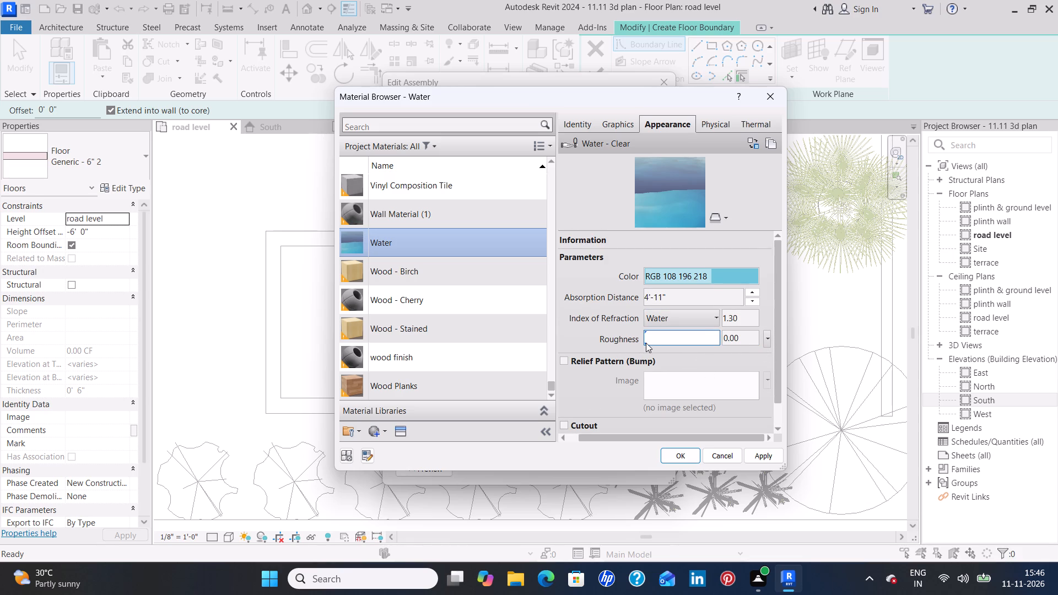
Set the roughness of the Water material's appearance to about 0.49.
drag(646, 343, 670, 342)
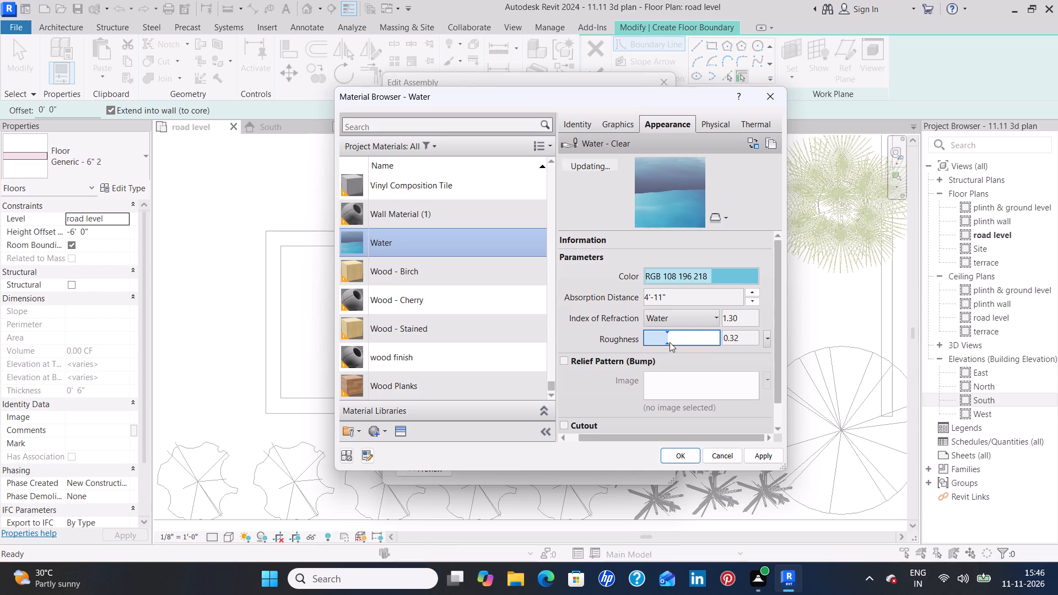
drag(670, 342, 693, 349)
drag(693, 349, 685, 350)
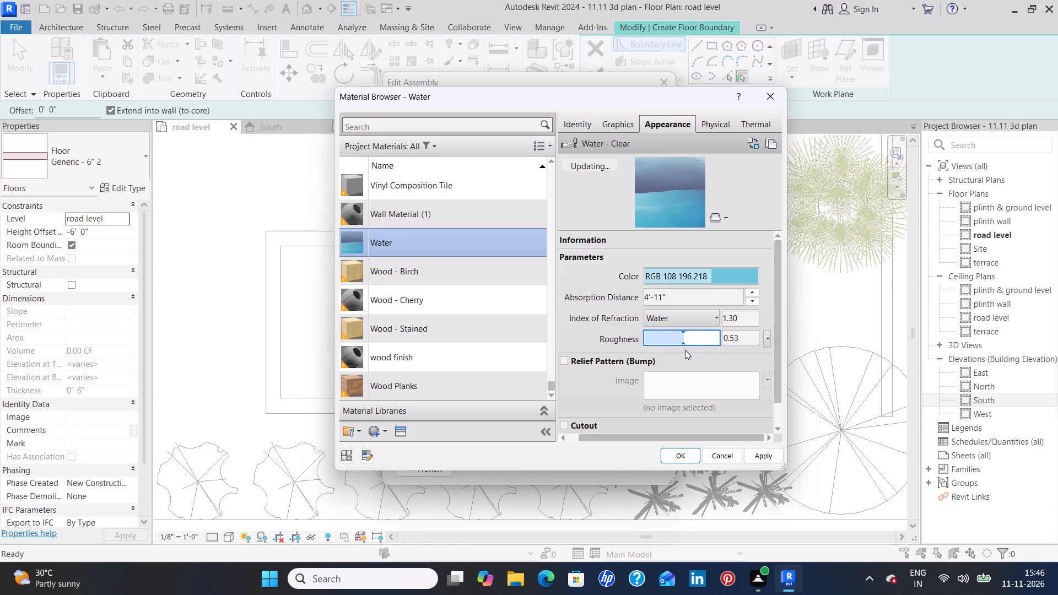
drag(685, 350, 683, 350)
drag(683, 350, 682, 350)
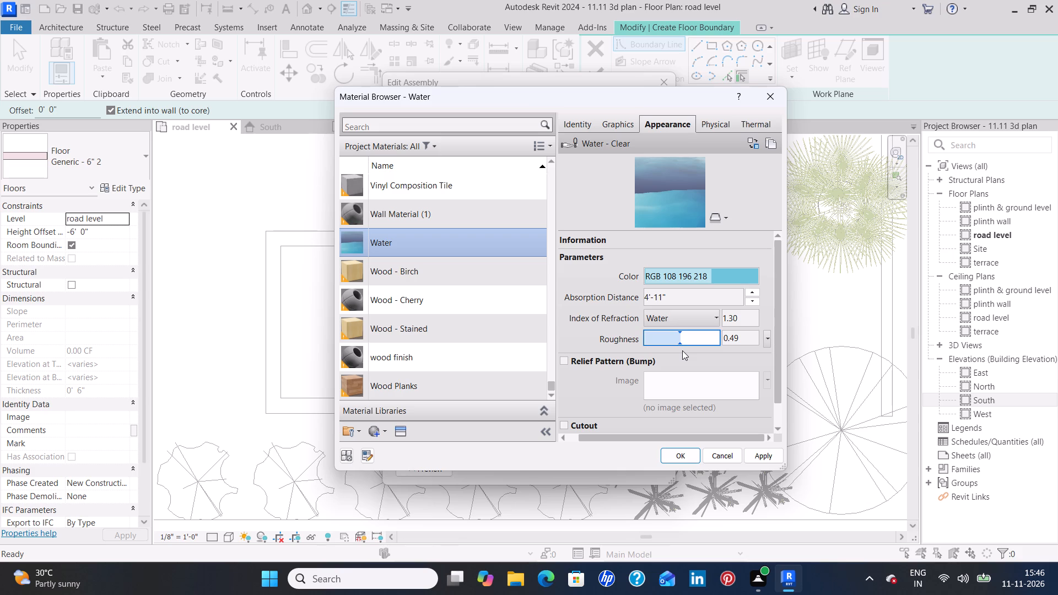
click(682, 350)
Set the Water material's absorption distance to 6' and apply the appearance changes.
click(674, 294)
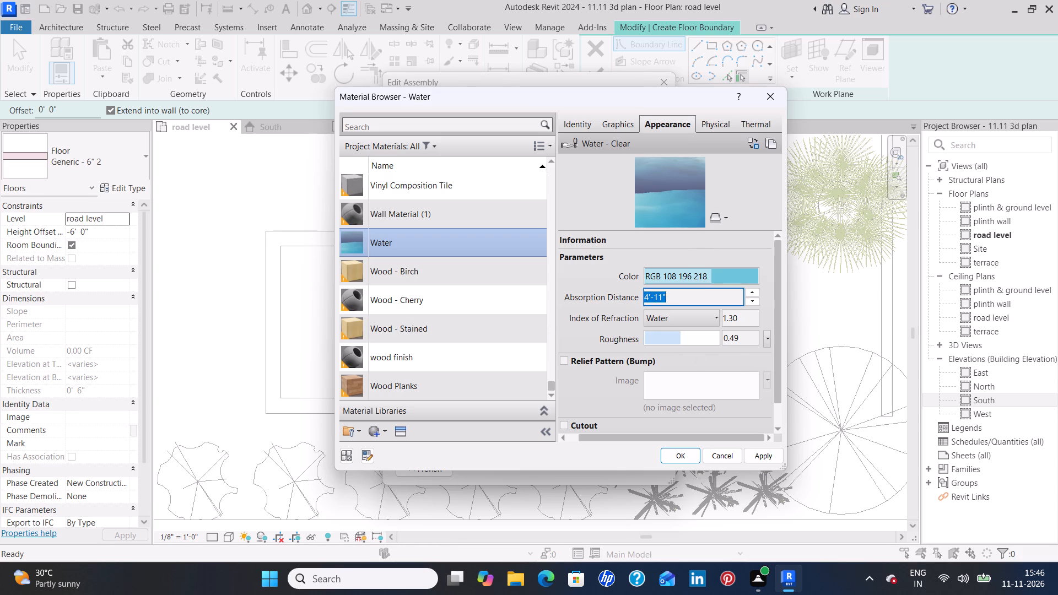
key(BackSpace)
text(6')
key(Return)
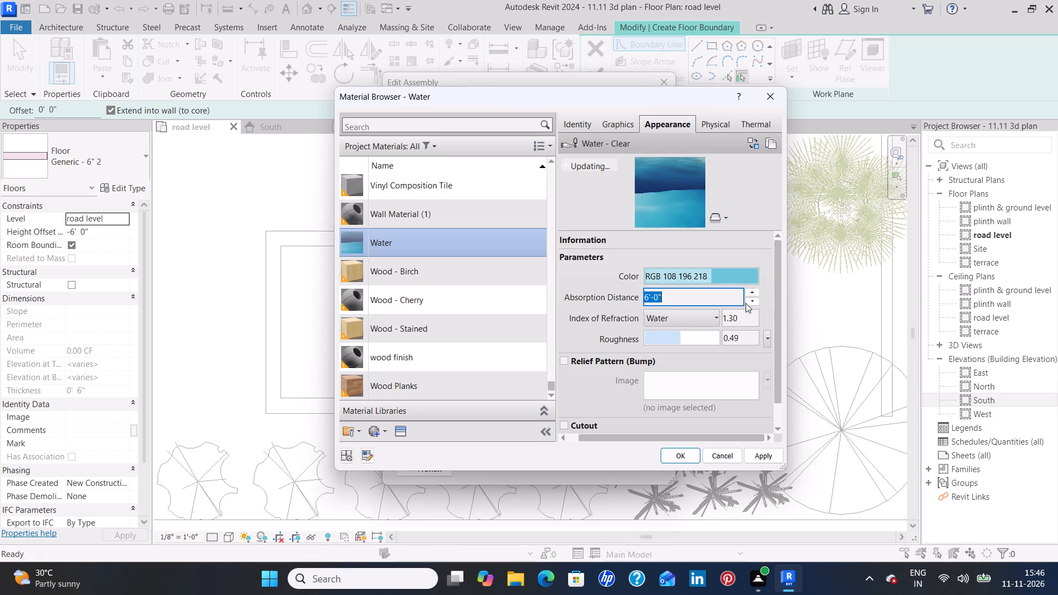
click(766, 460)
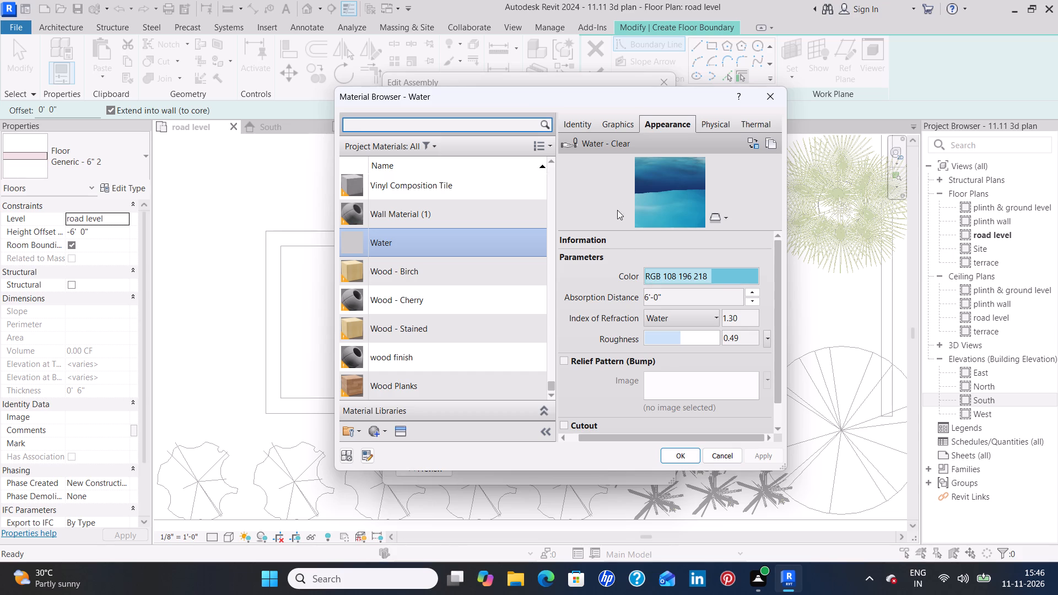
Set the shading transparency in the Water material's graphics settings to about 51.
click(620, 118)
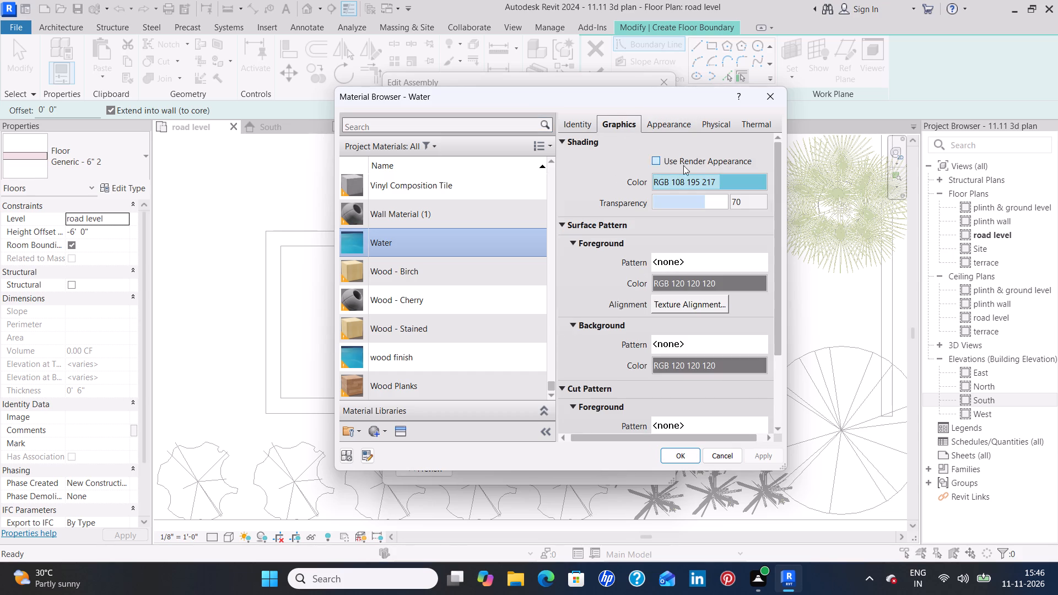
click(705, 203)
drag(709, 205, 692, 209)
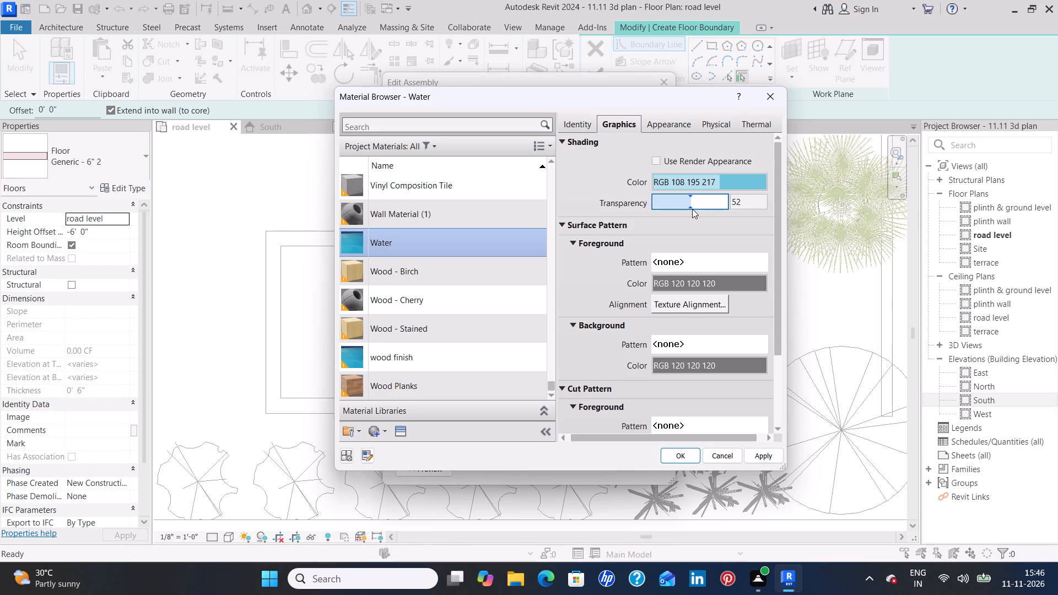
drag(692, 209, 688, 209)
click(688, 209)
Check the Water material's physical and thermal properties, and accept the material, layer structure and duplicated floor type.
click(718, 122)
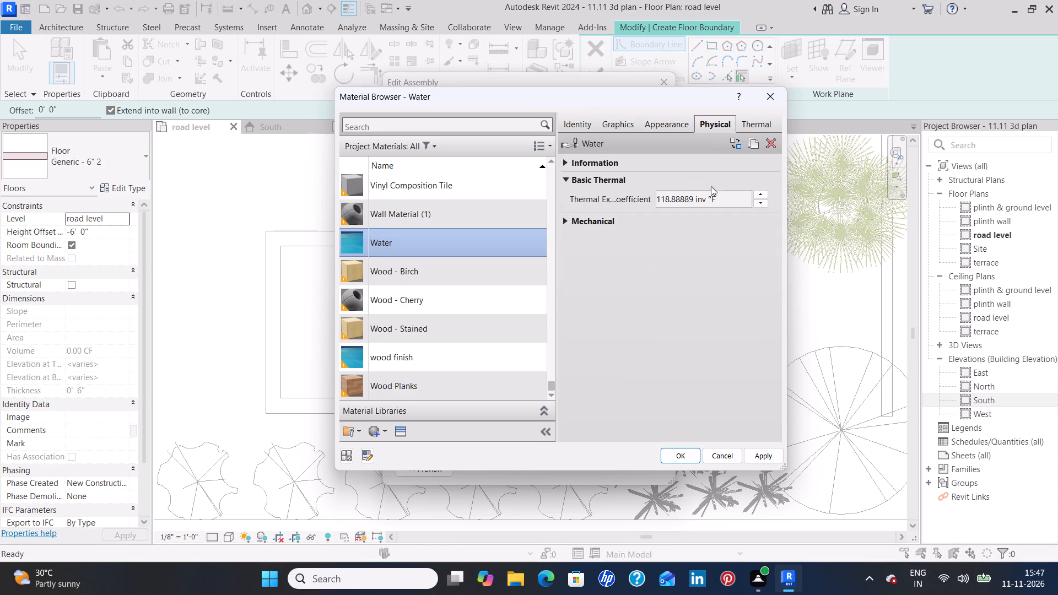
click(760, 120)
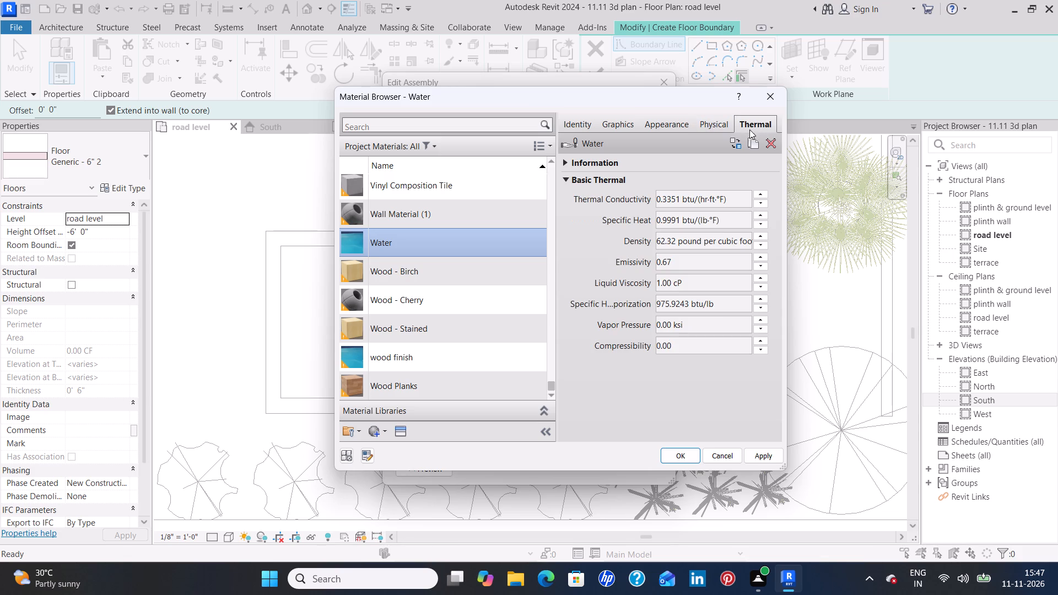
click(658, 128)
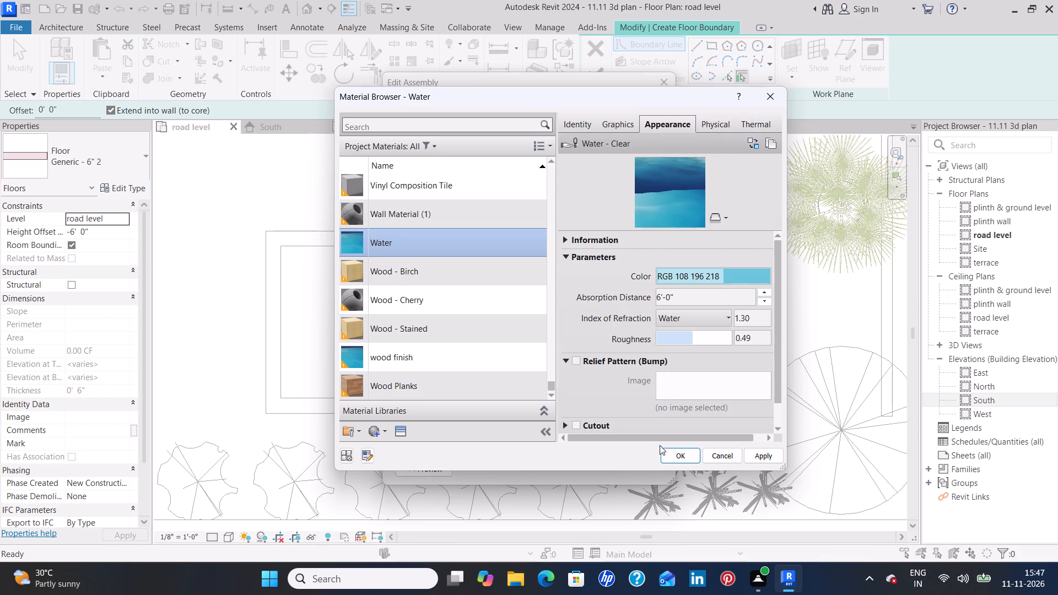
click(765, 453)
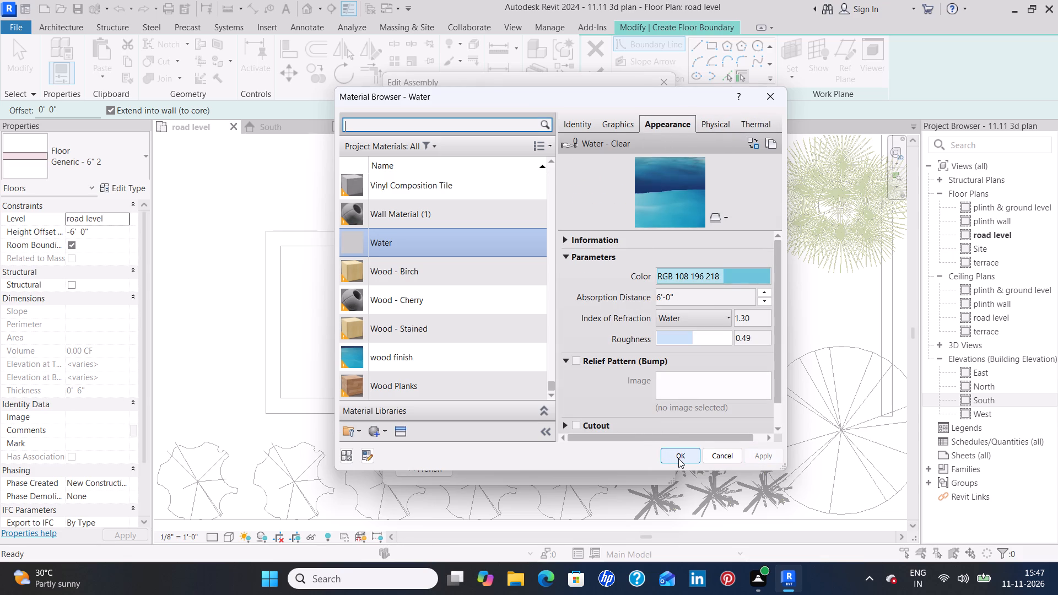
click(678, 458)
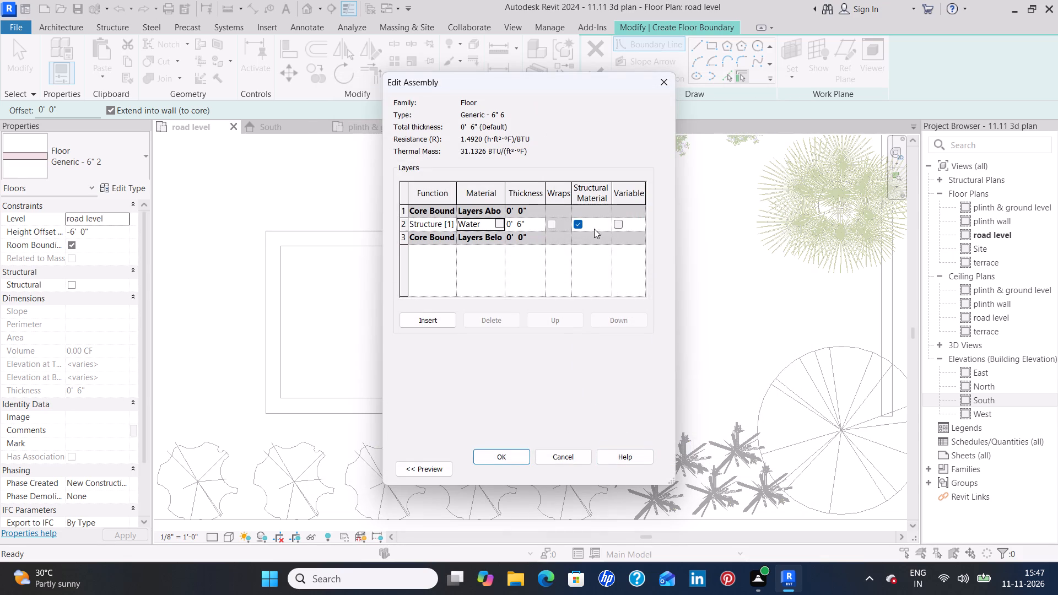
click(505, 462)
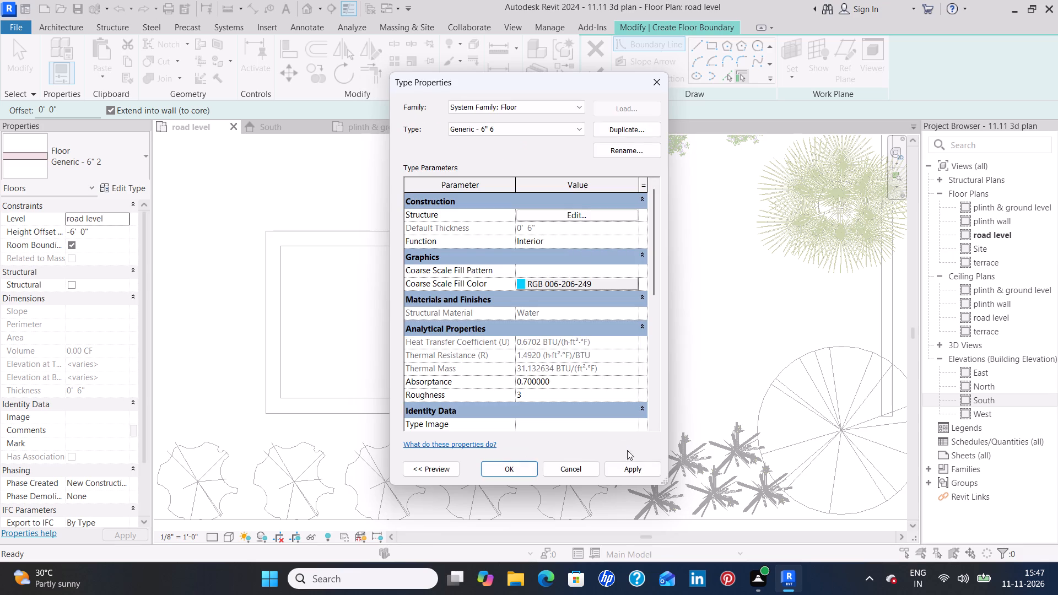
click(631, 471)
click(500, 472)
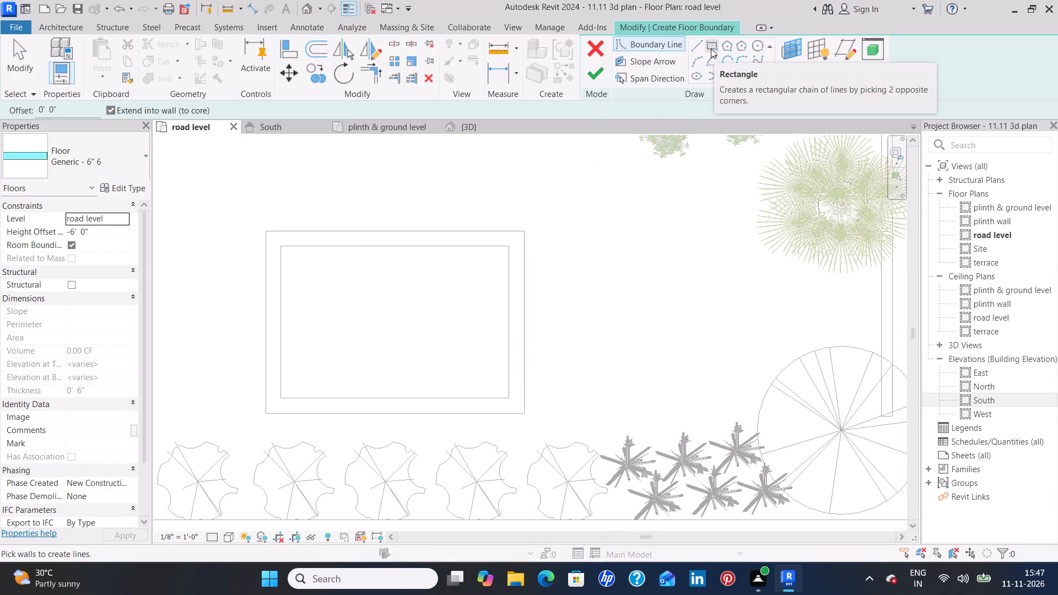
Set the water floor's height offset from road level to -1'.
click(112, 235)
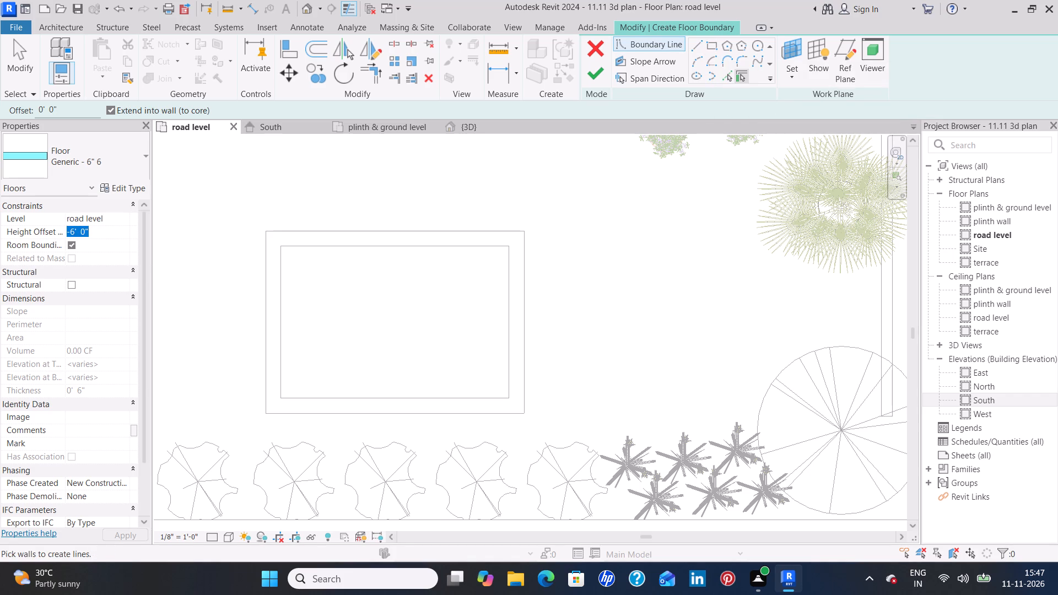
key(BackSpace)
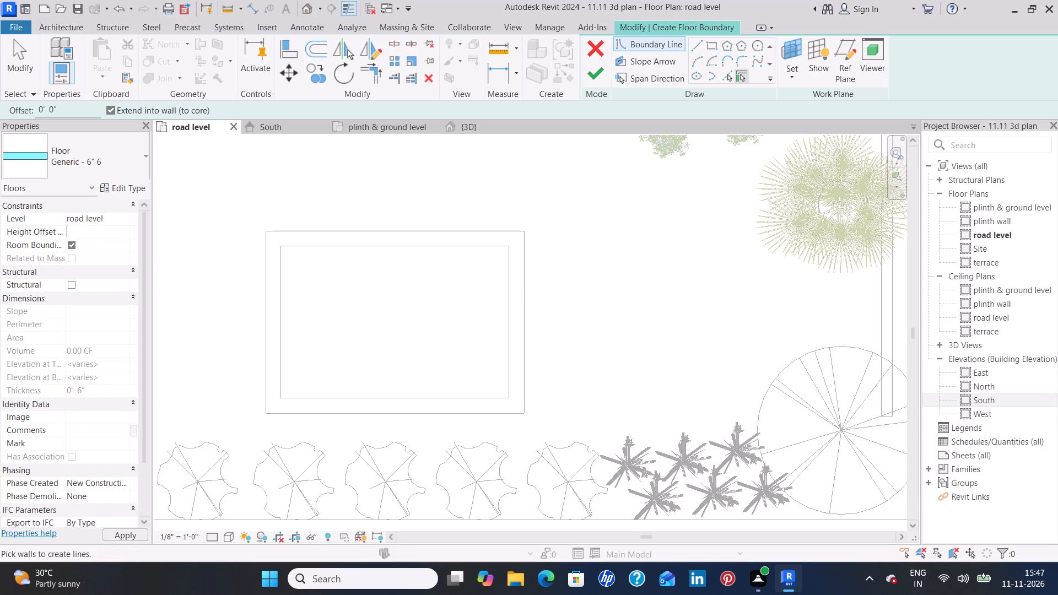
key(0)
key(BackSpace)
key(minus)
text(1')
click(129, 535)
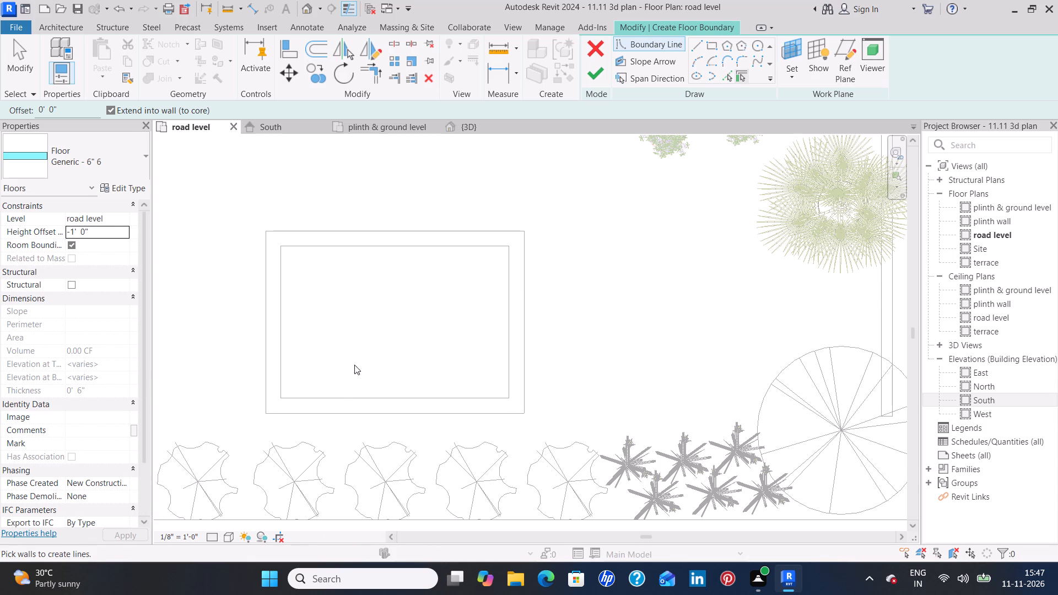
Sketch a 7'-6" by 5'-0" rectangular boundary along the inner faces of the pool walls and finish the water floor.
click(715, 45)
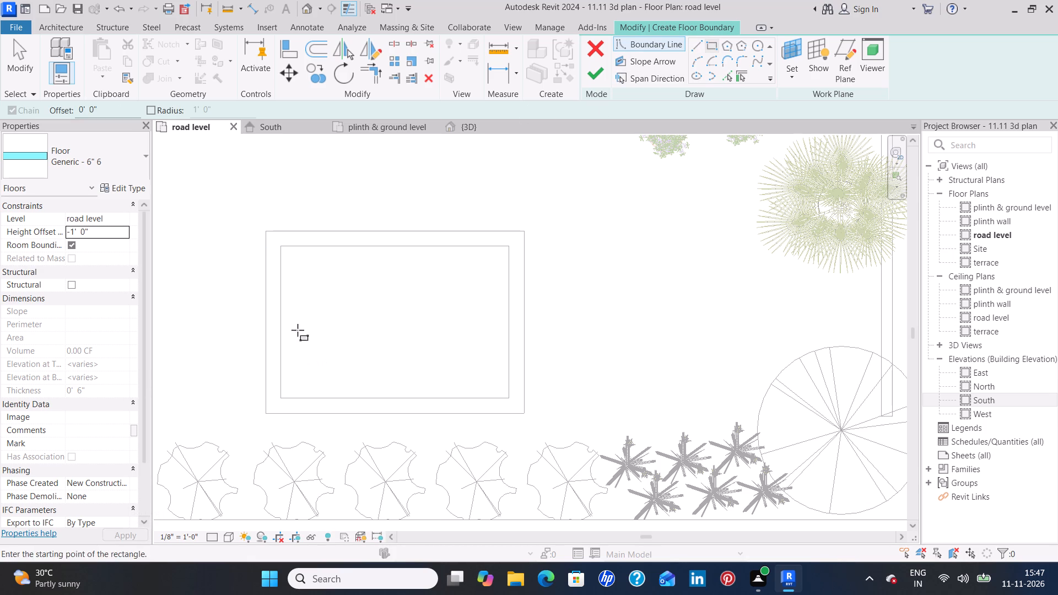
click(285, 248)
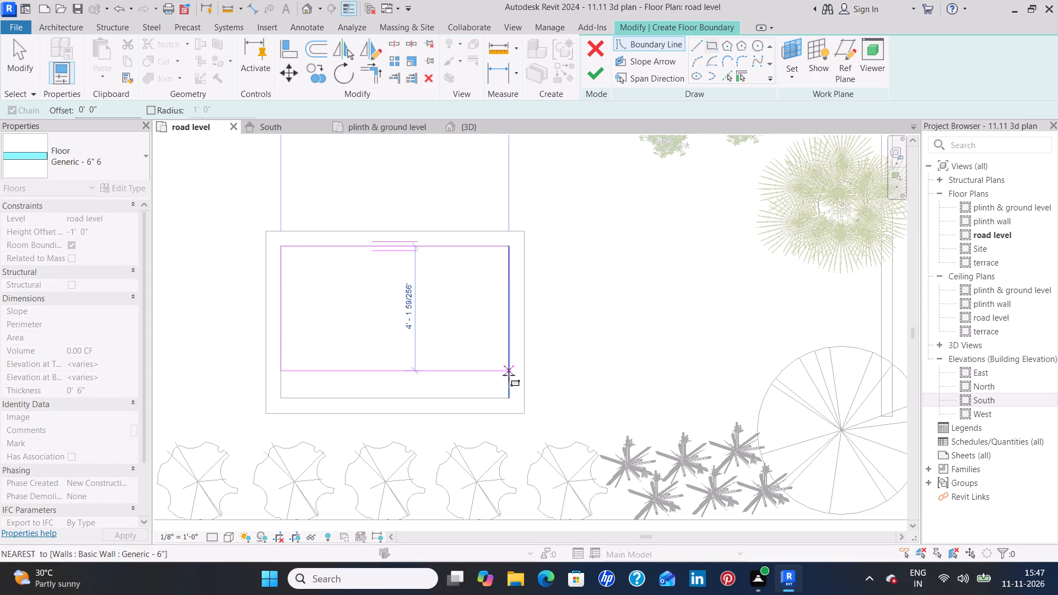
click(509, 399)
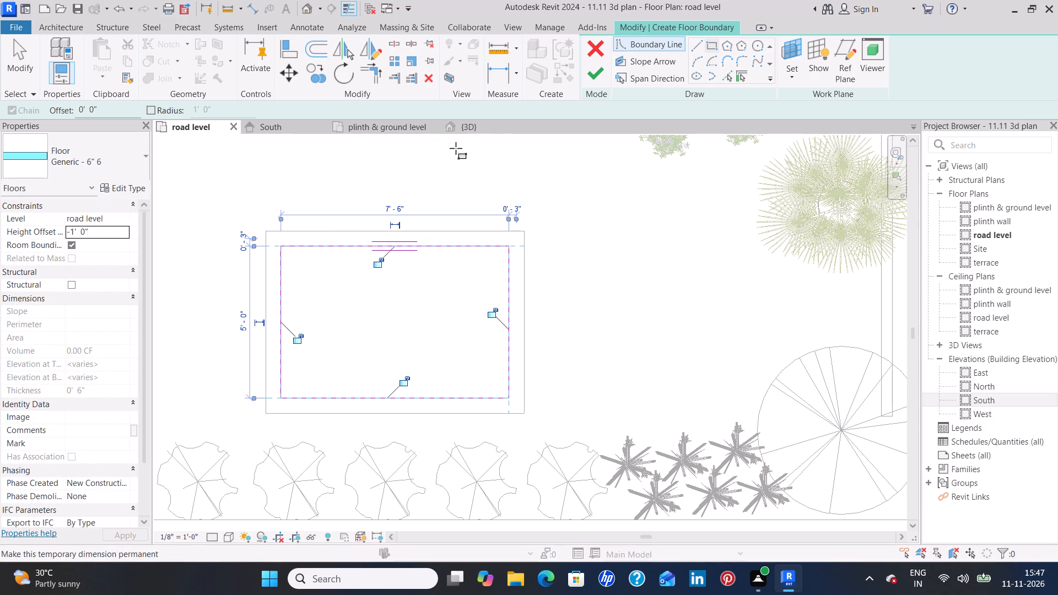
key(Escape)
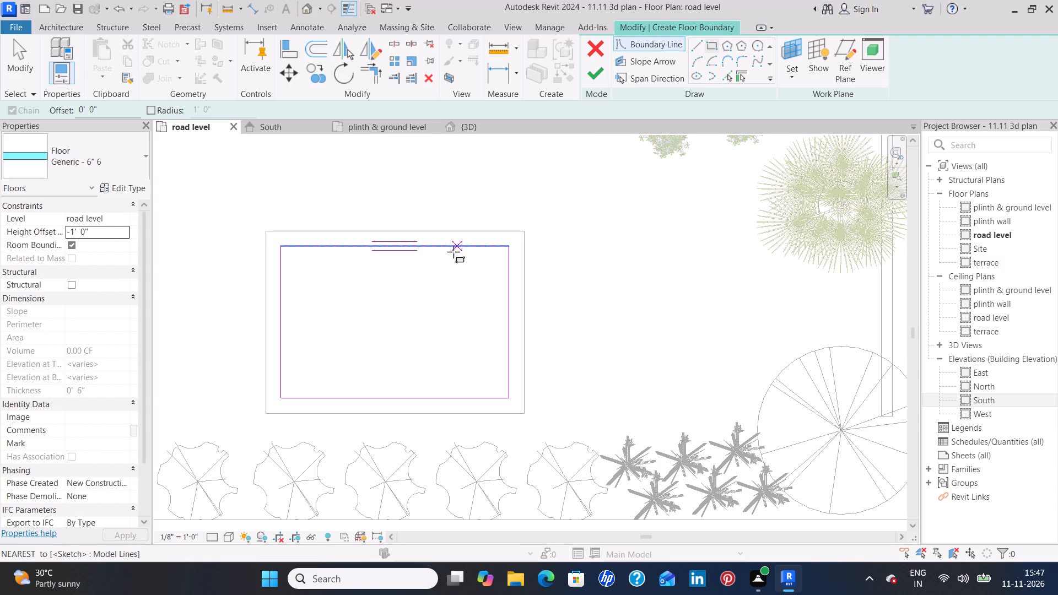
click(136, 185)
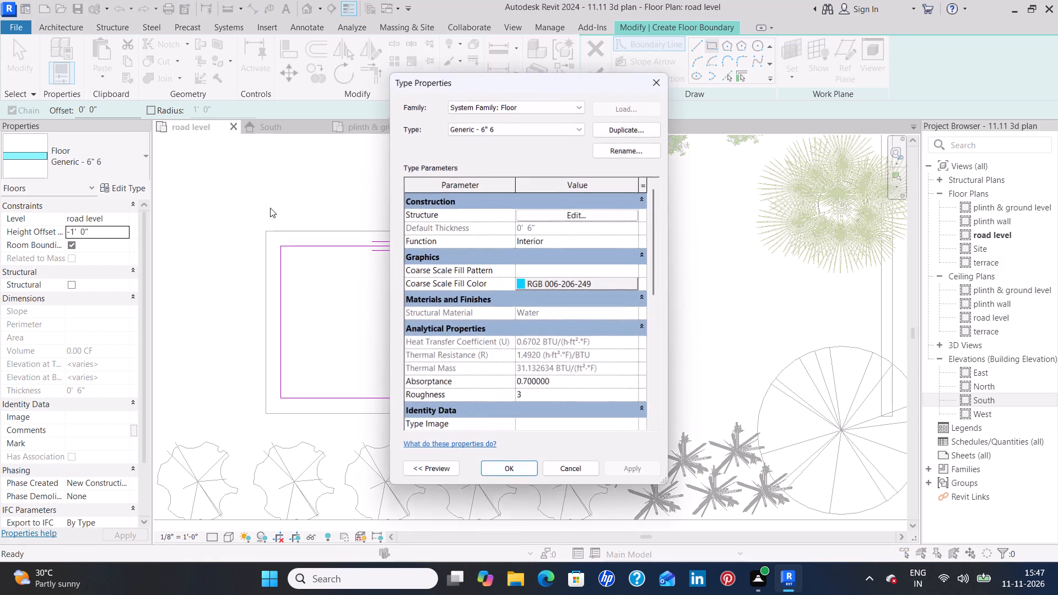
click(652, 81)
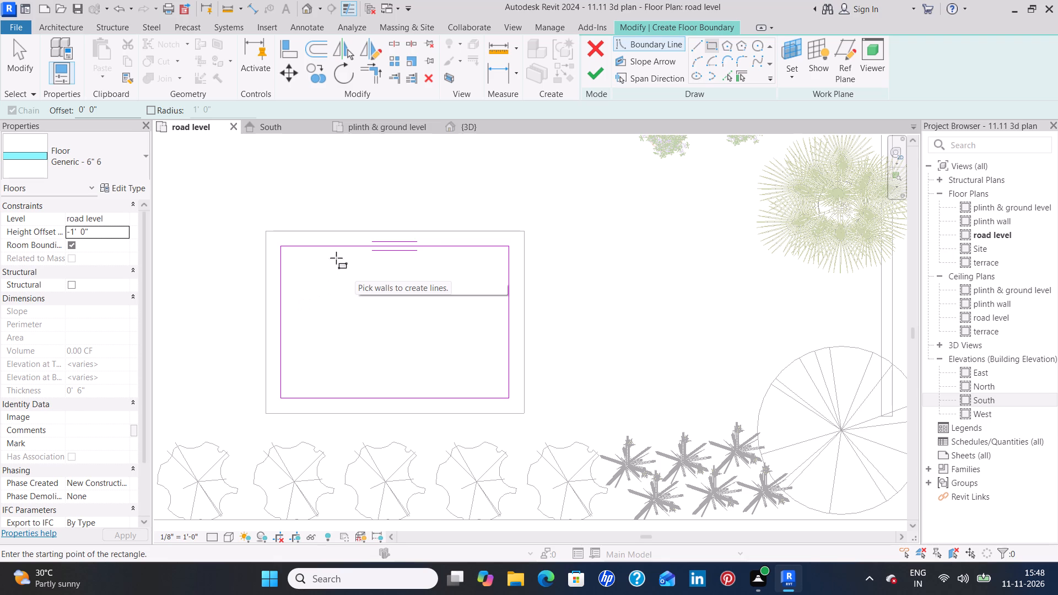
click(595, 74)
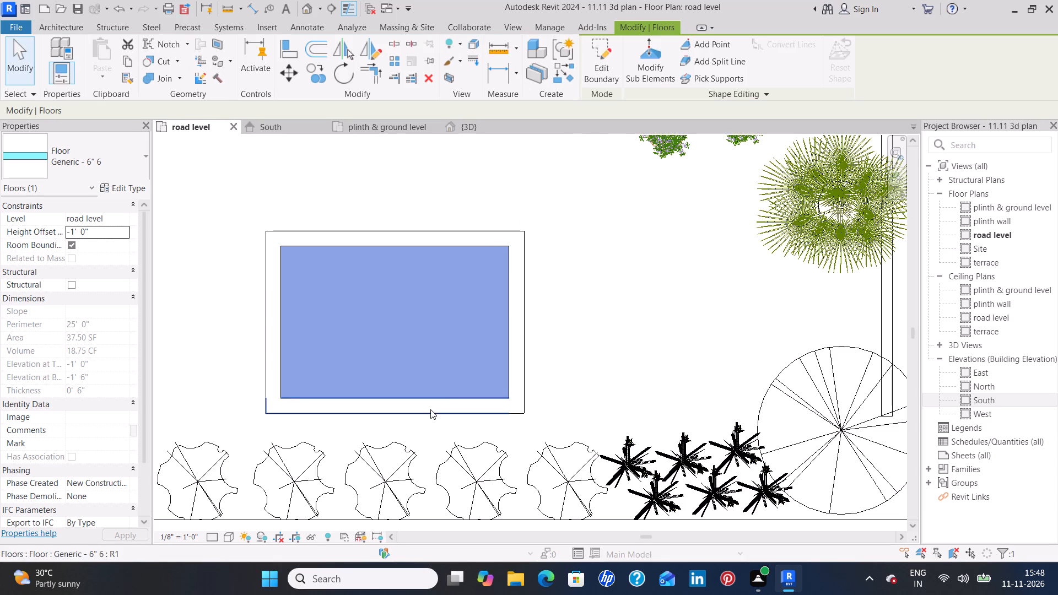
Deselect the water floor and open the 3D view to inspect the pool.
click(584, 223)
click(488, 129)
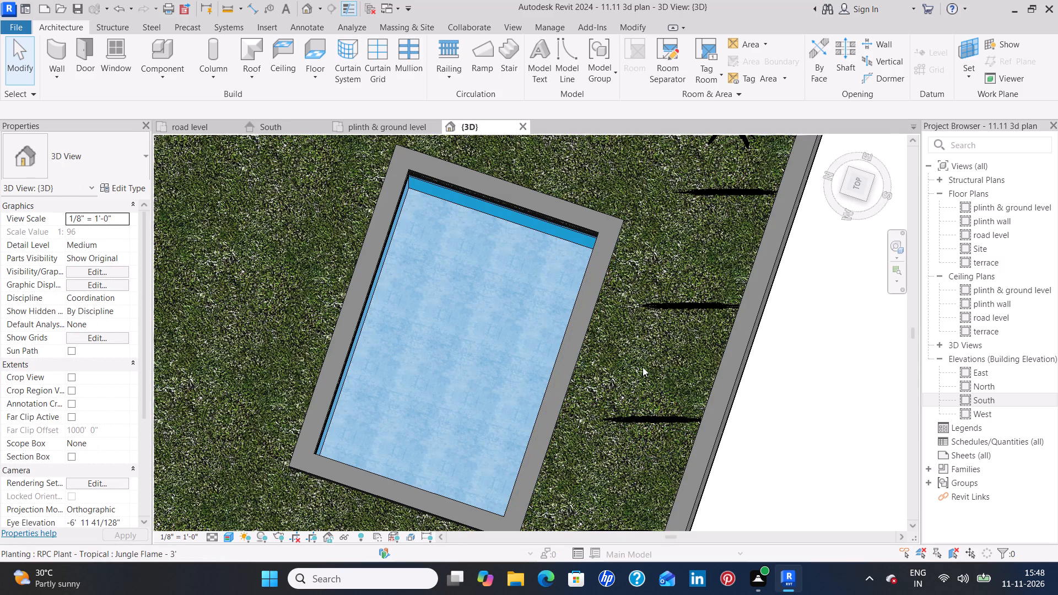
Examine the pool from above and below in the 3D view, checking its walls, base floor and water surface.
click(643, 365)
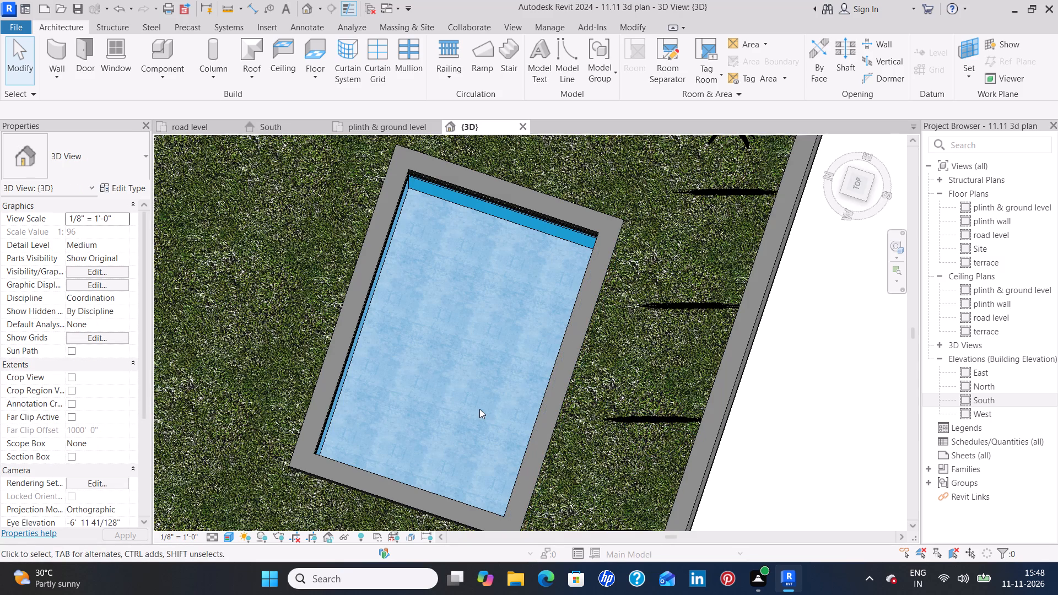
scroll(598, 452, up, 1)
shift+middle_drag(596, 449, 571, 317)
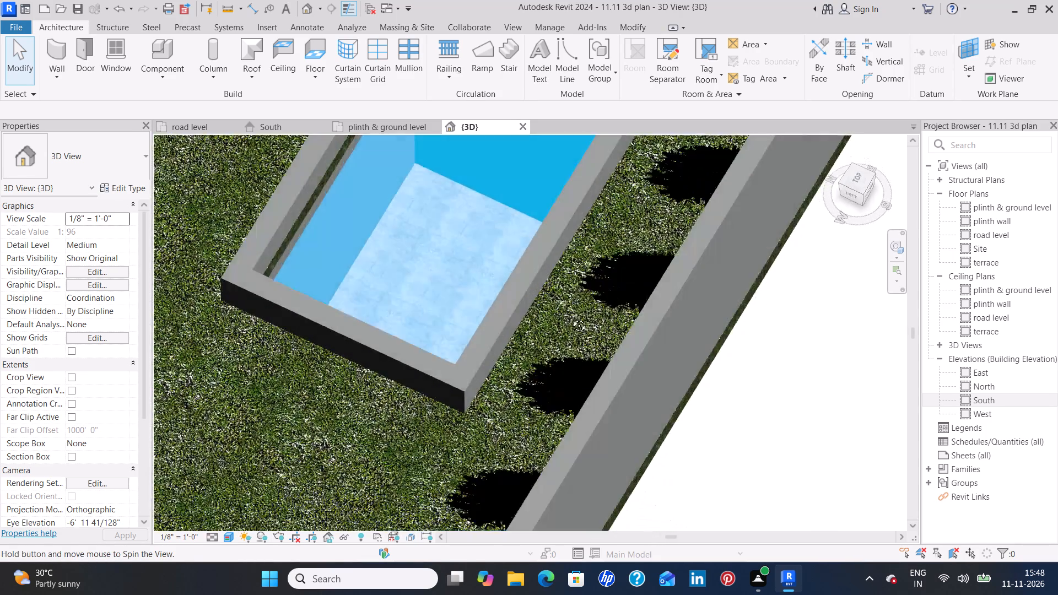
shift+middle_drag(571, 317, 512, 178)
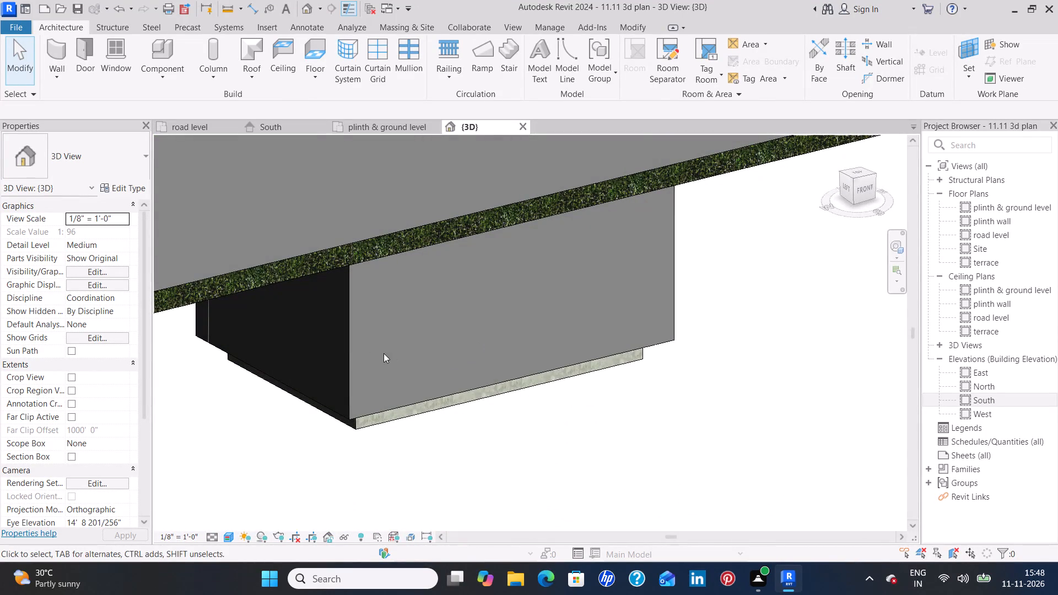
click(349, 353)
shift+middle_drag(716, 418, 677, 263)
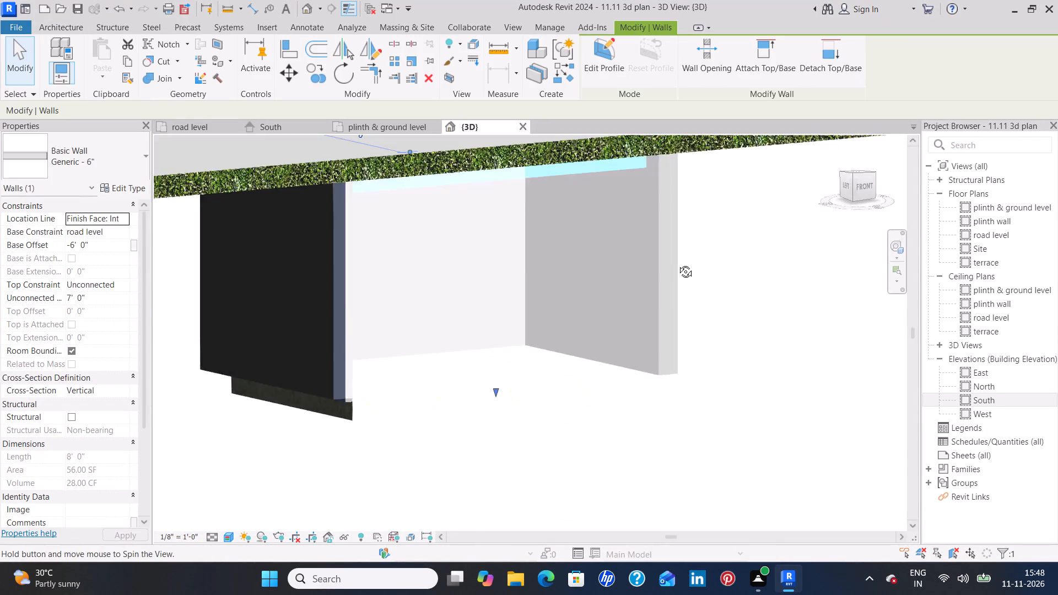
shift+middle_drag(677, 263, 596, 392)
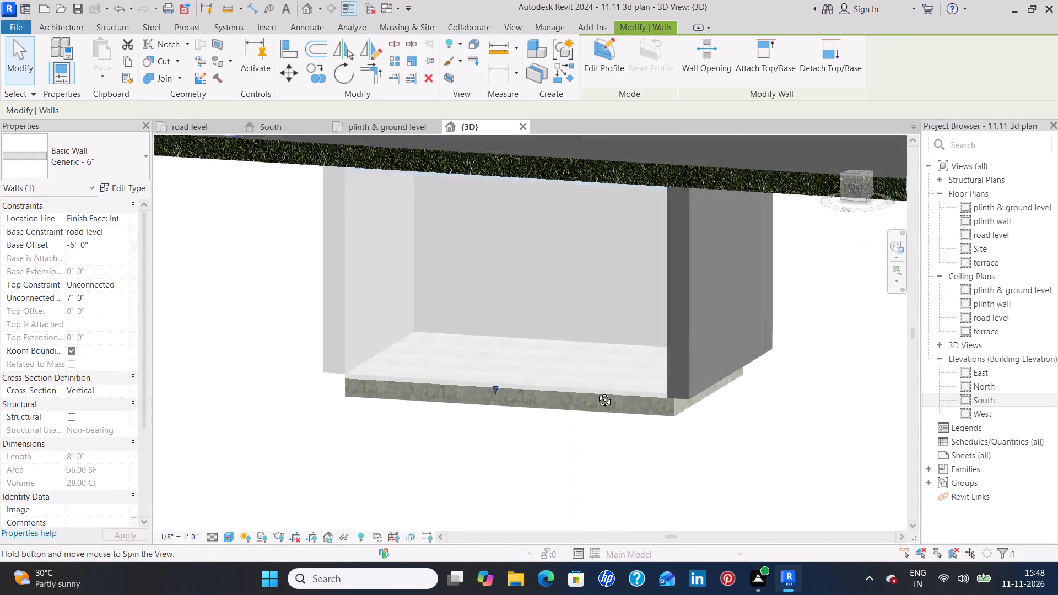
shift+middle_drag(596, 392, 798, 466)
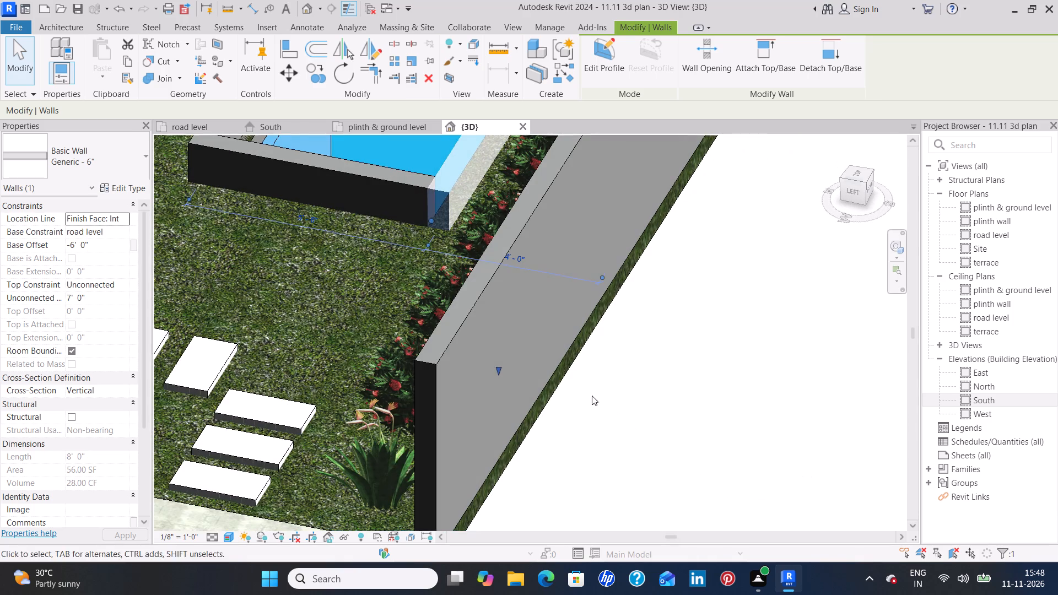
shift+middle_drag(415, 270, 376, 409)
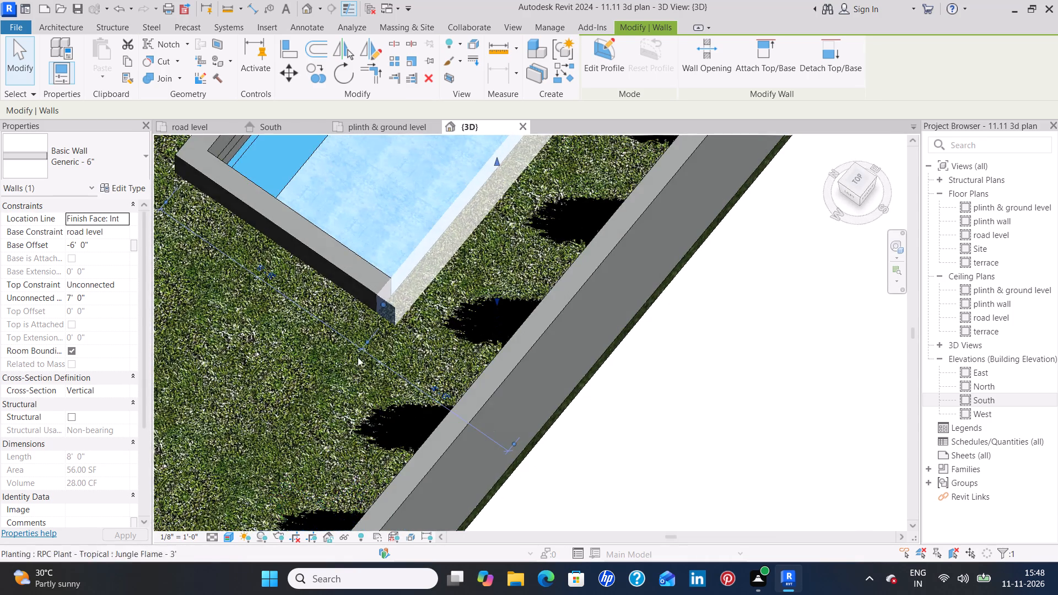
scroll(411, 257, down, 4)
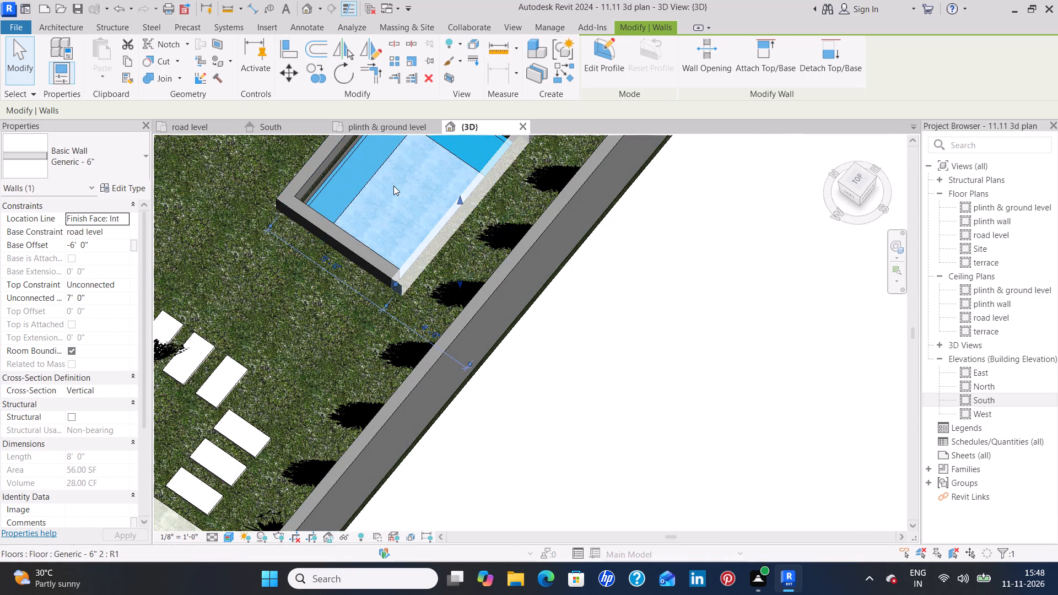
middle_drag(393, 186, 393, 261)
middle_drag(398, 244, 342, 351)
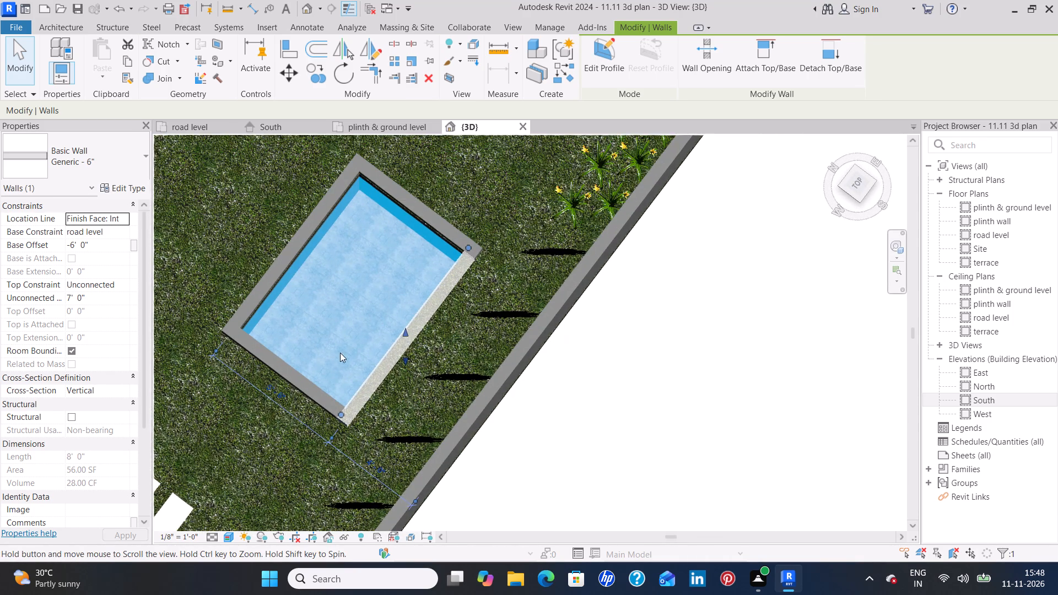
click(376, 205)
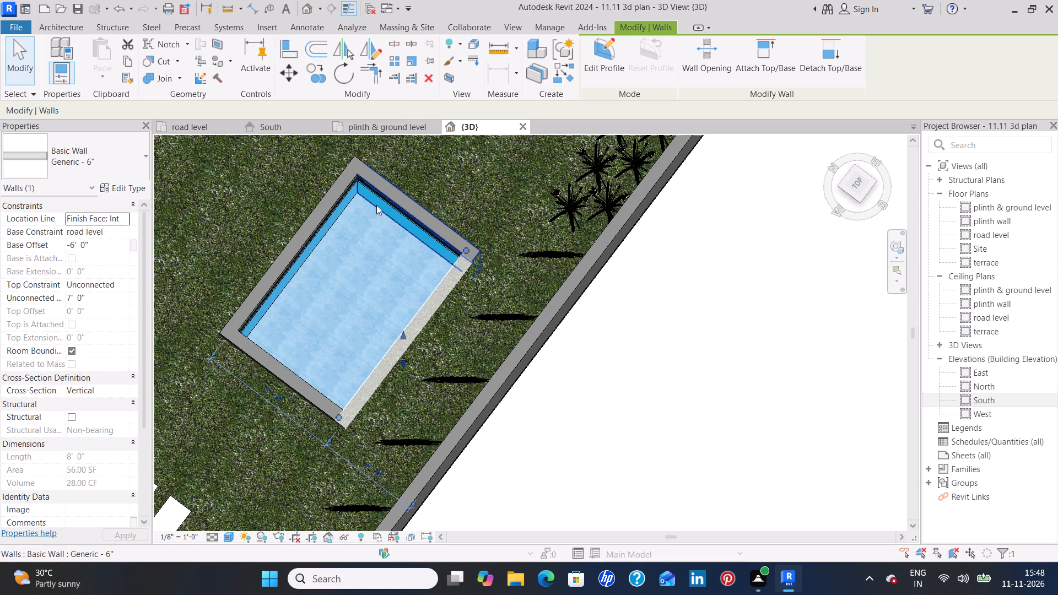
key(Escape)
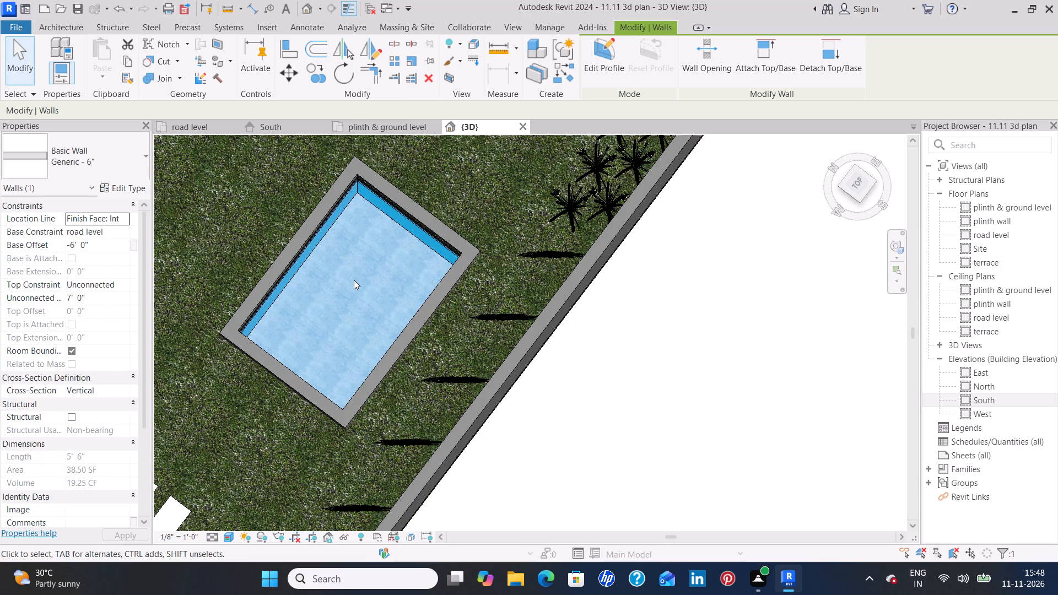
click(363, 201)
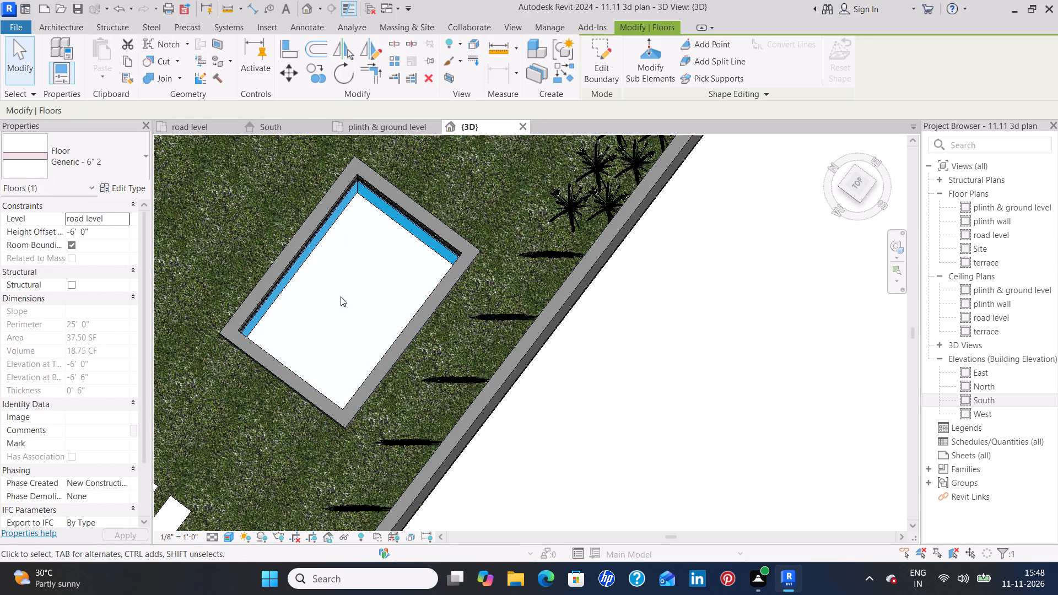
key(Escape)
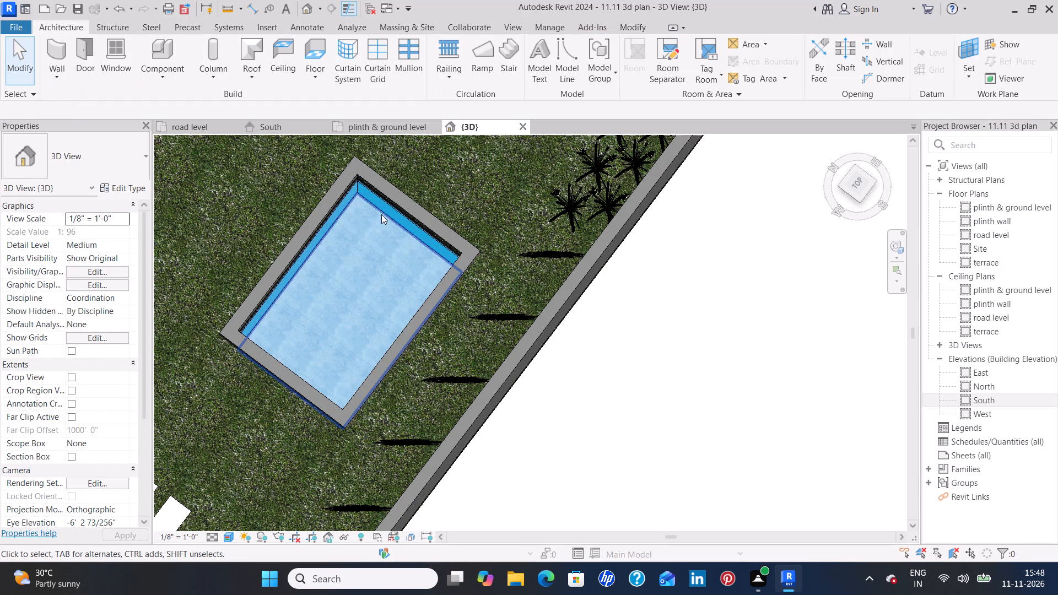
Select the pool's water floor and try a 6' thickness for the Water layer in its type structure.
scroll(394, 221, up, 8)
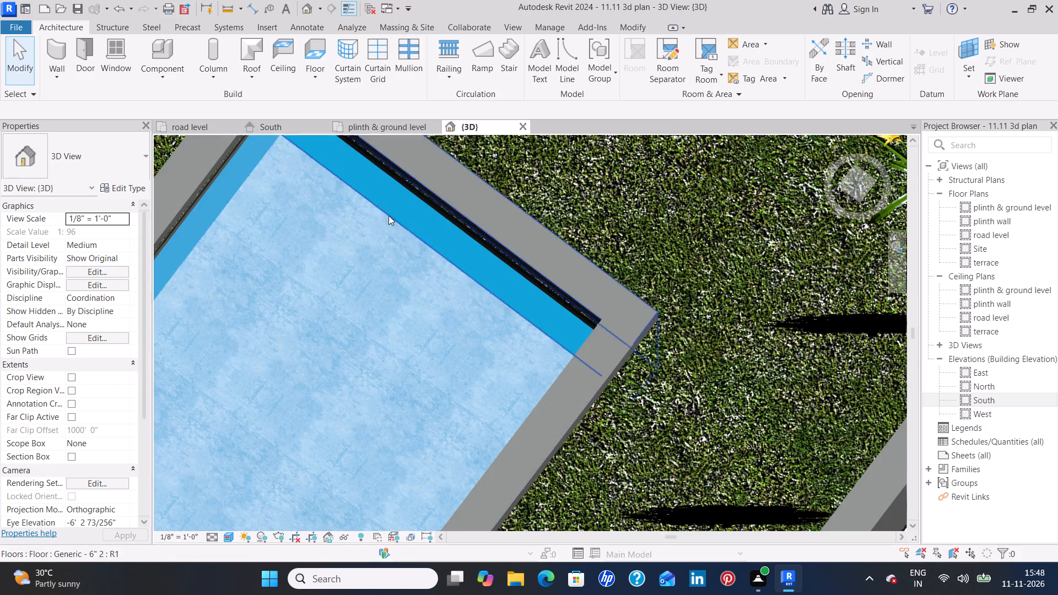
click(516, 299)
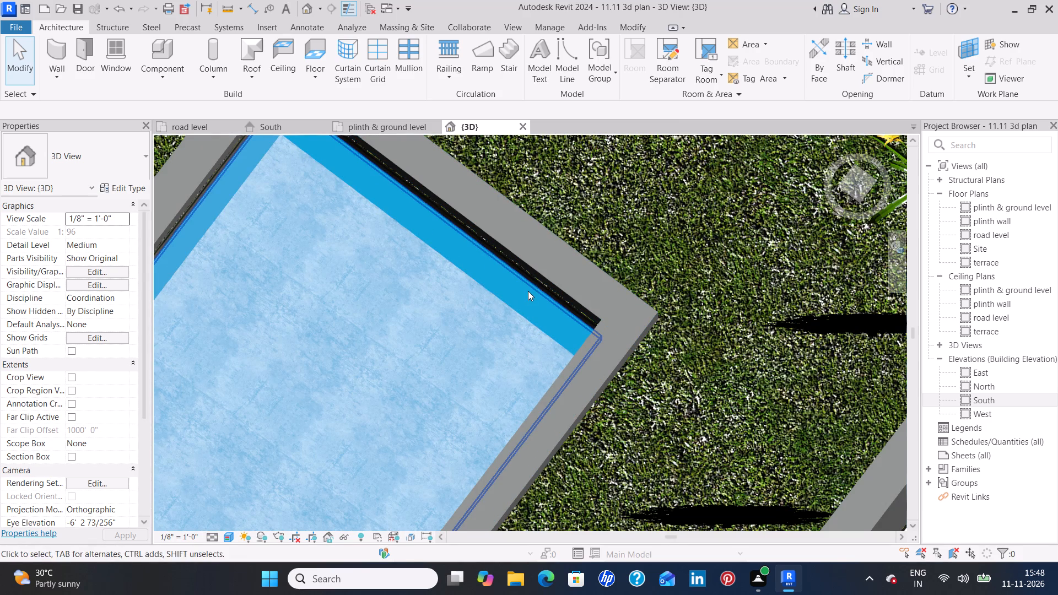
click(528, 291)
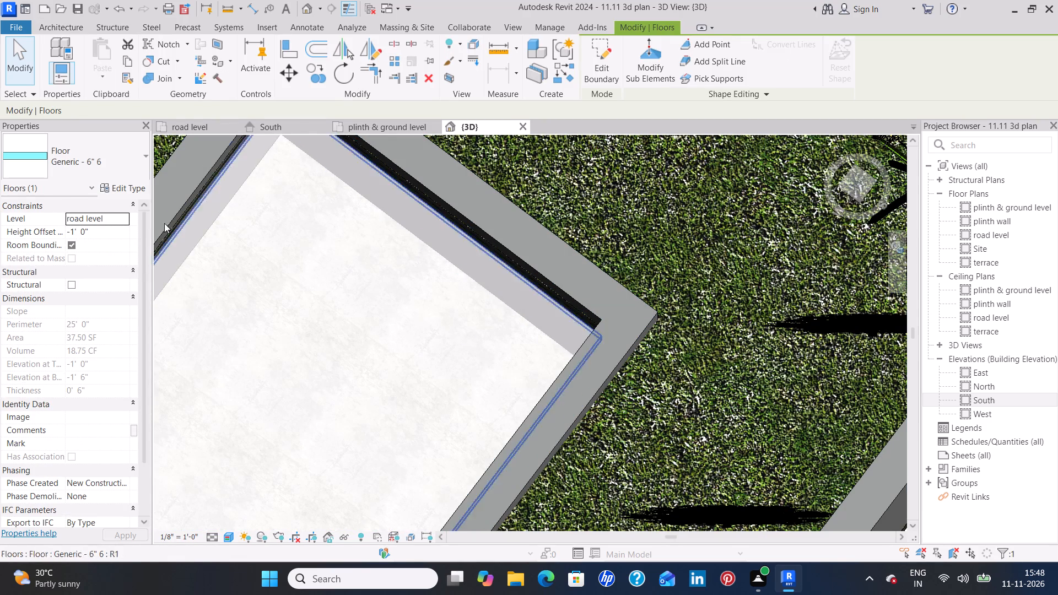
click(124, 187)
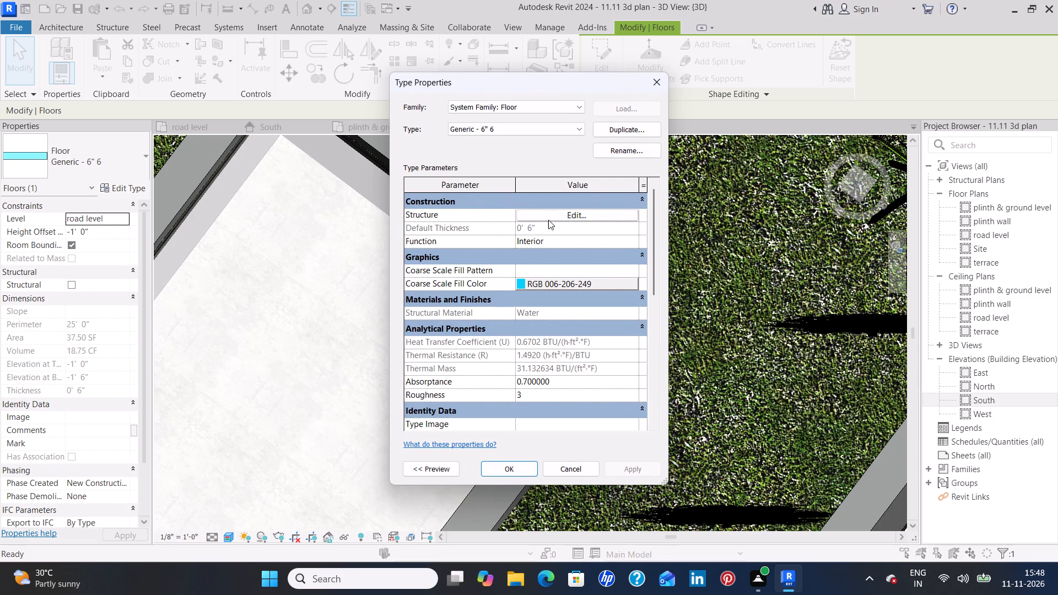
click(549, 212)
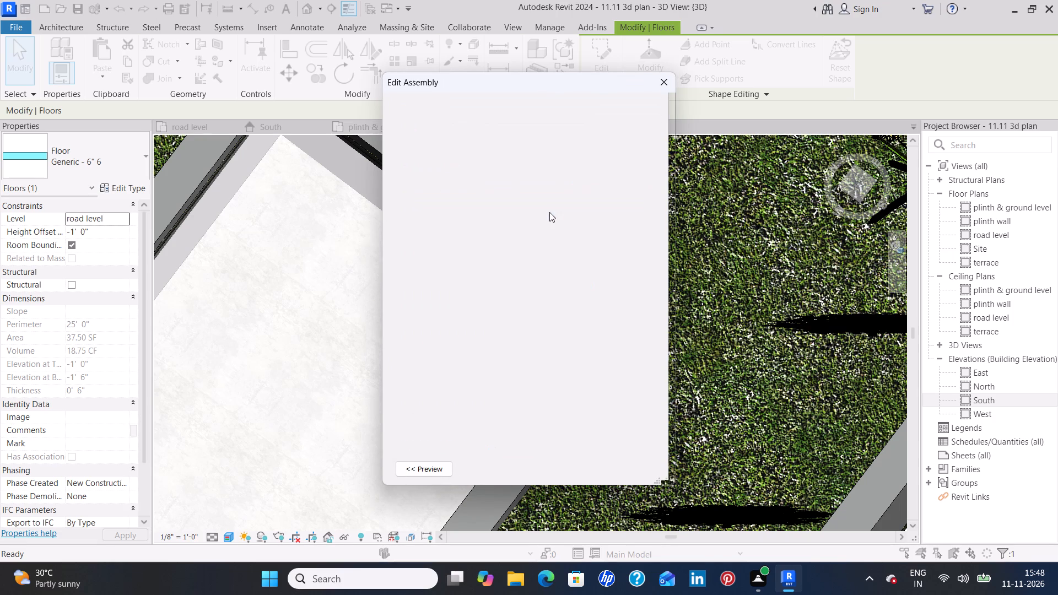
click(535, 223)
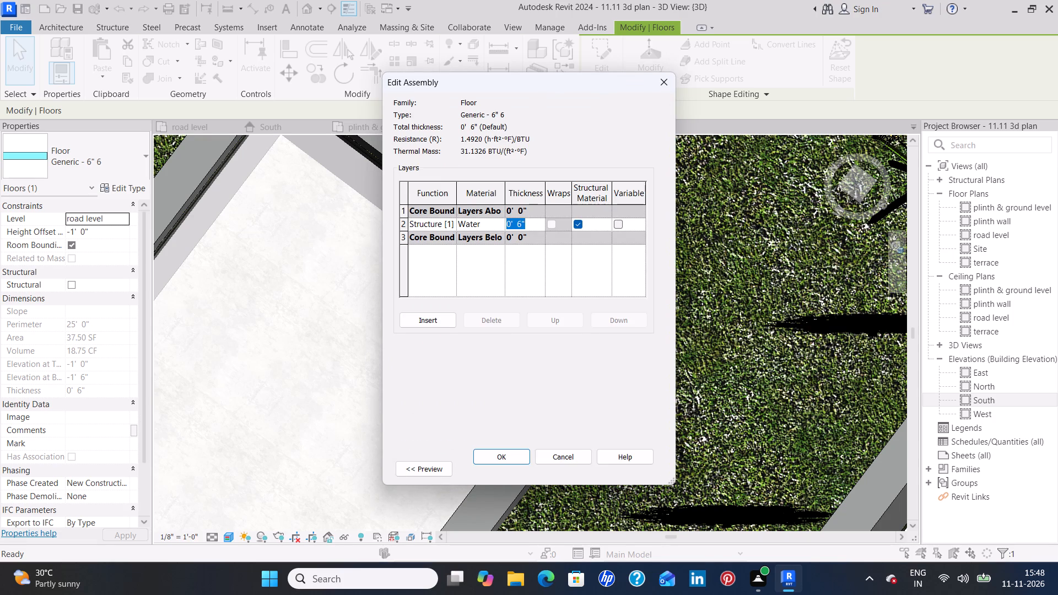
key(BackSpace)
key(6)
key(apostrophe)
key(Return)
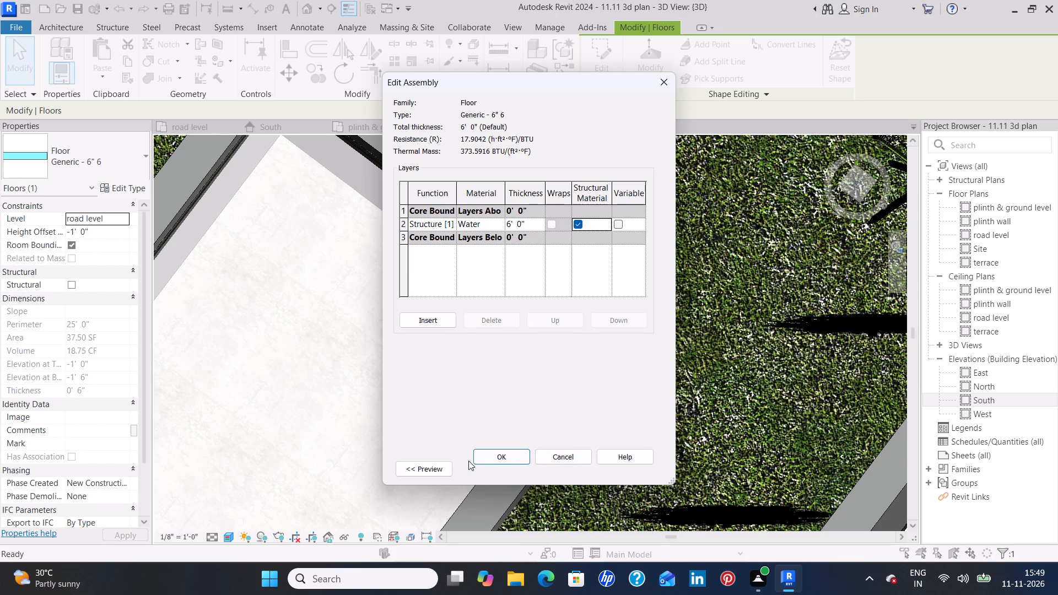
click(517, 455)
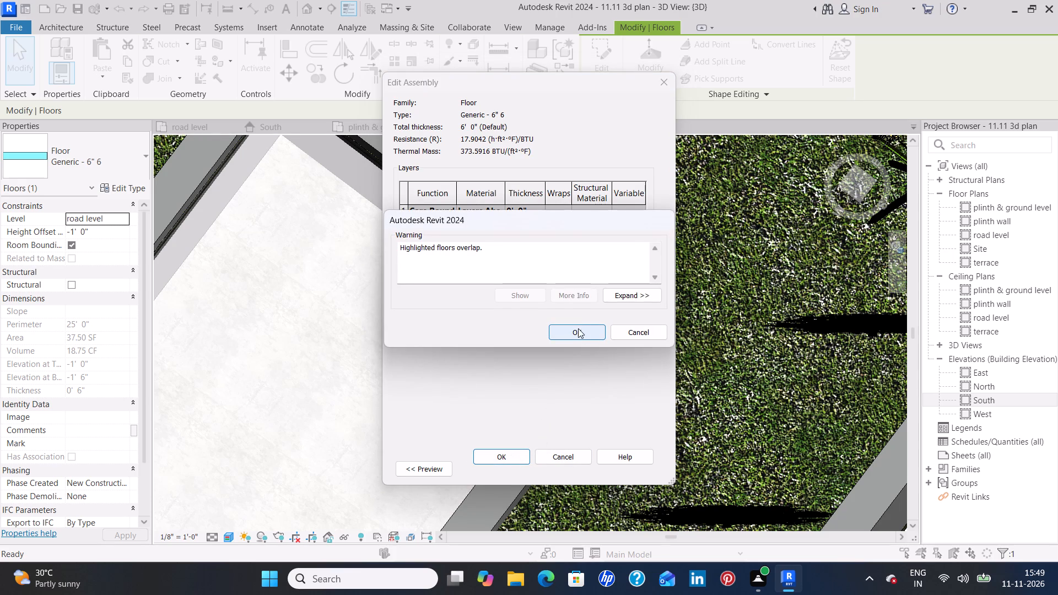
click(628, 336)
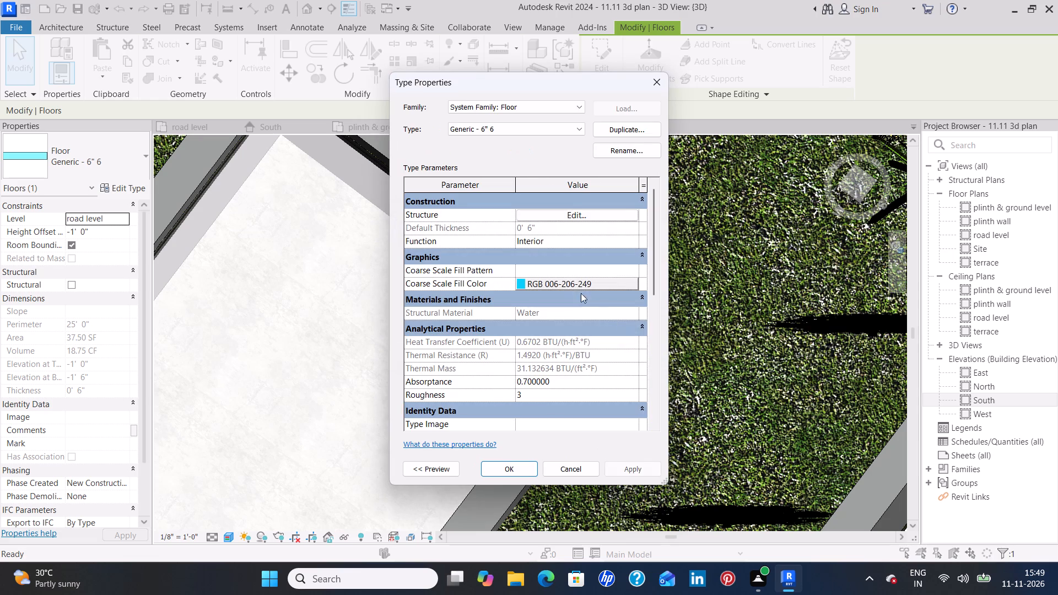
Set the Water layer's thickness to 5'-6" in the Generic - 6" 6 floor type and apply the change.
click(581, 215)
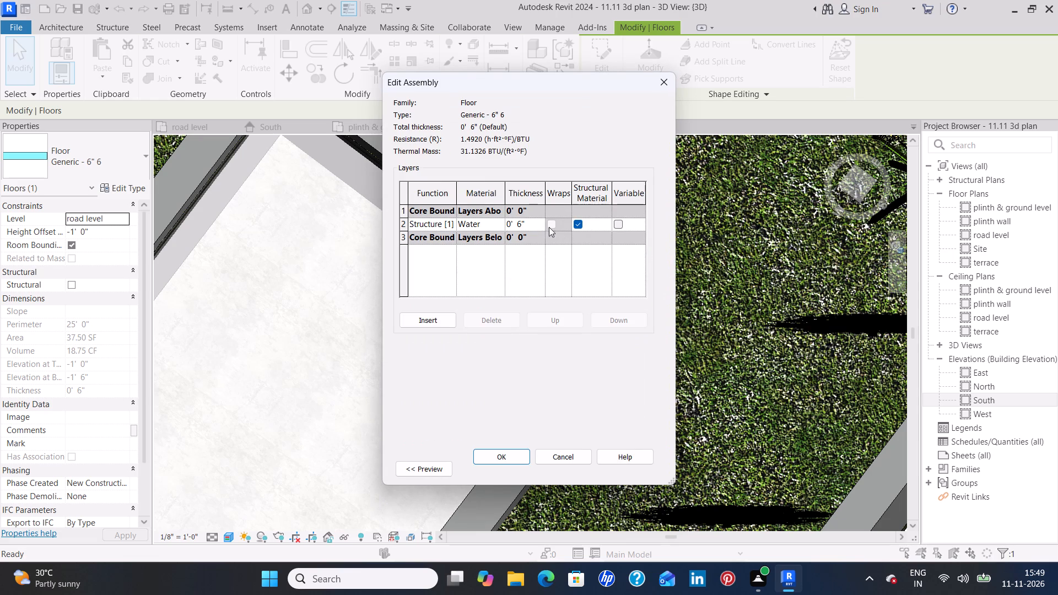
click(537, 221)
key(BackSpace)
key(5)
text('6")
key(Return)
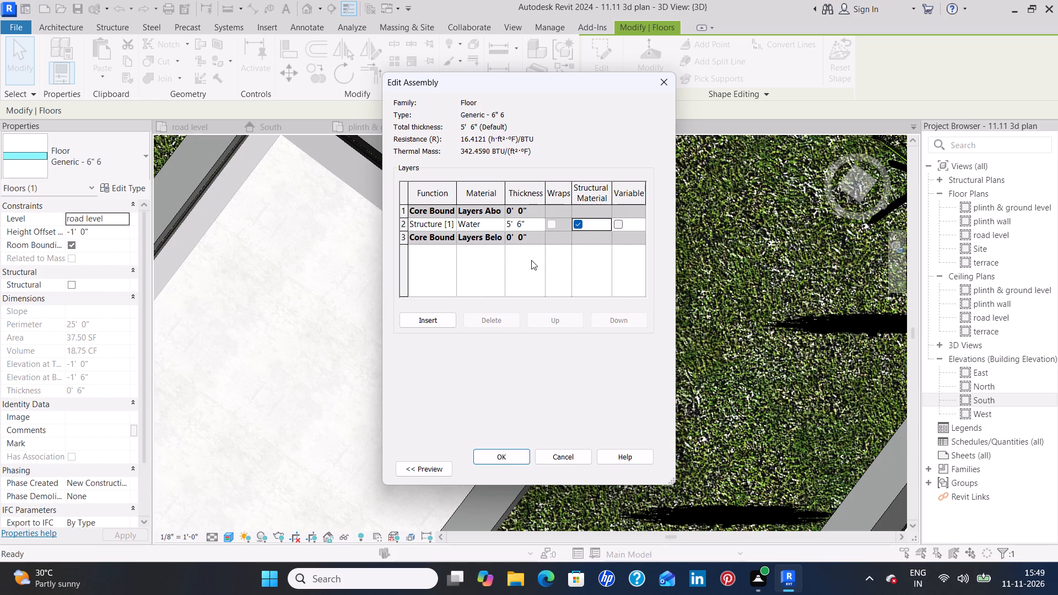
click(507, 459)
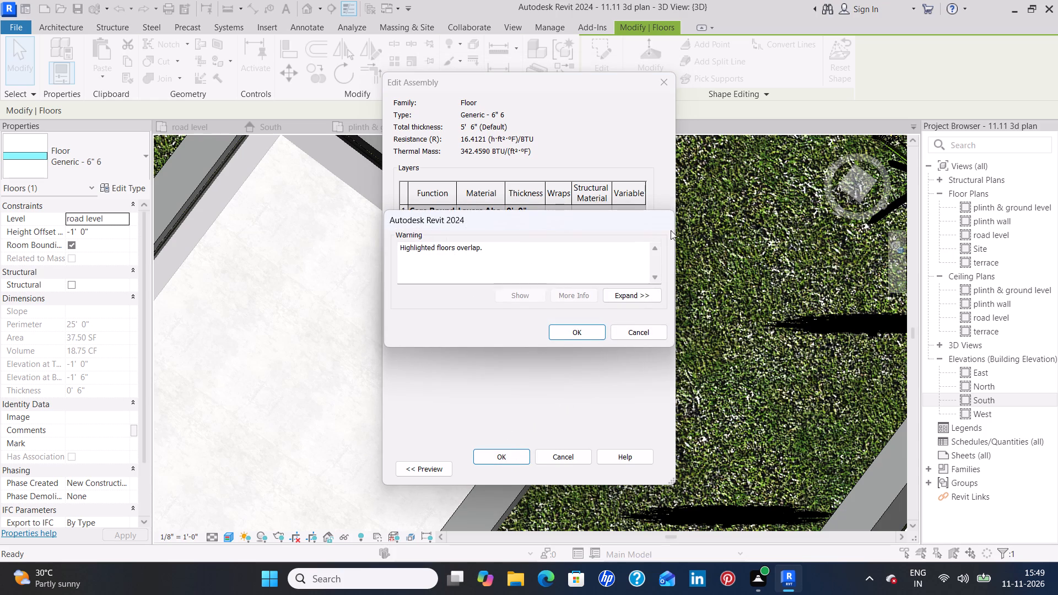
click(580, 334)
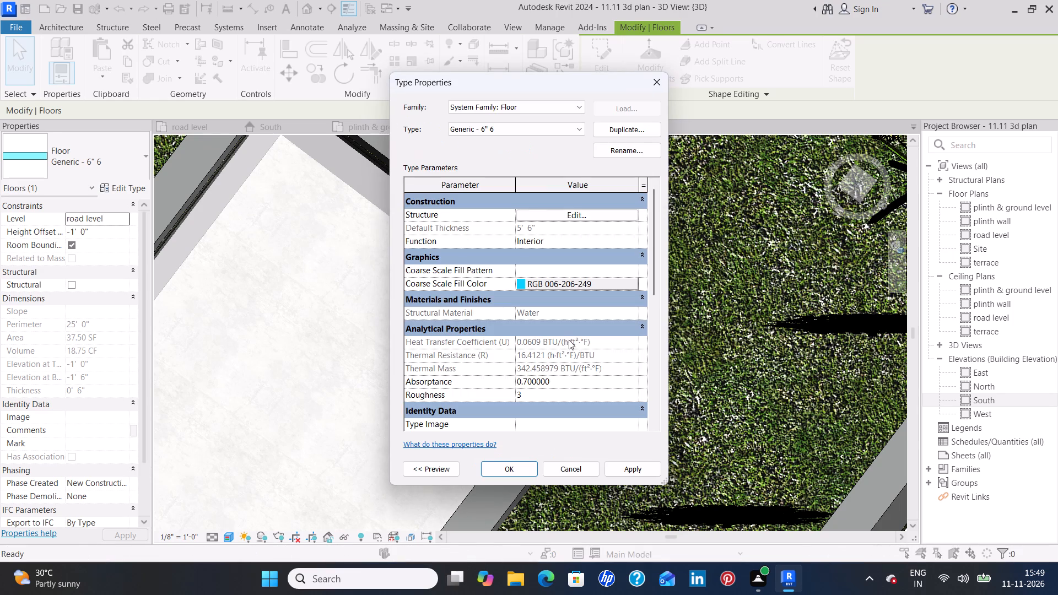
click(625, 467)
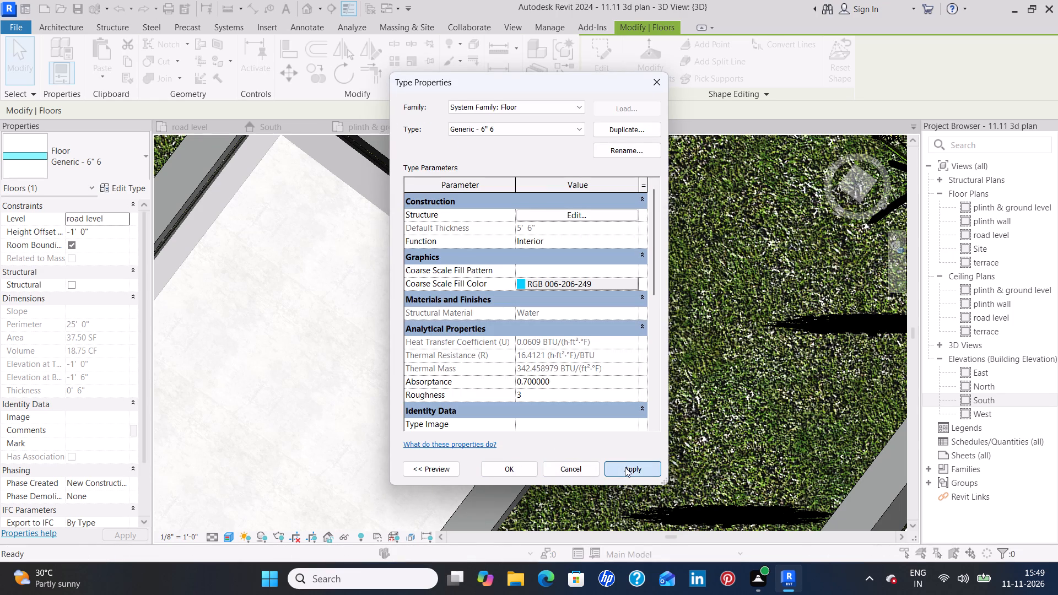
click(501, 468)
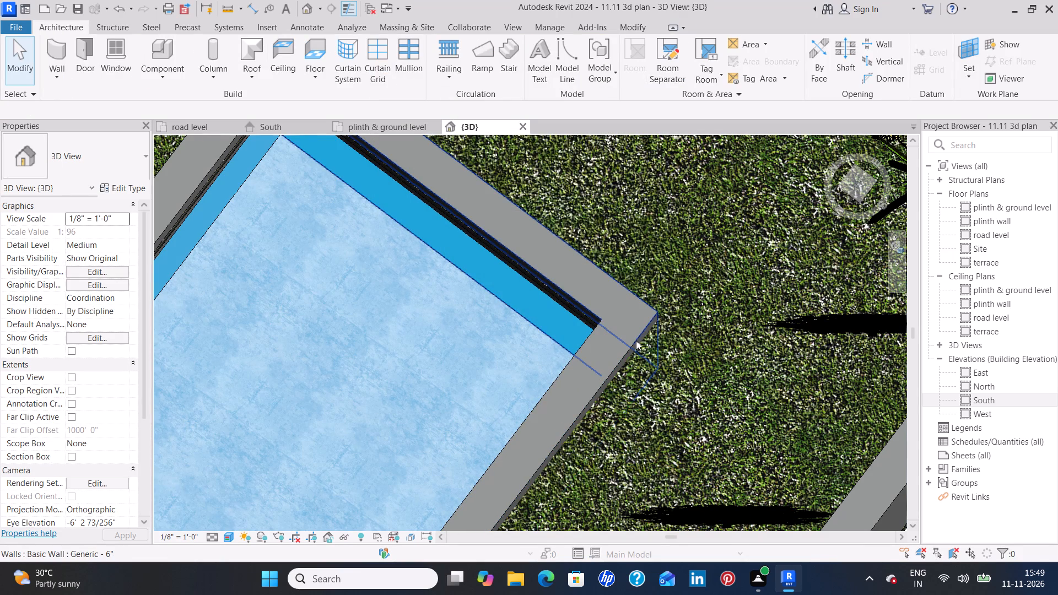
Select the pool's front wall and examine from the front and below how the water floor sits against the walls' base.
click(613, 369)
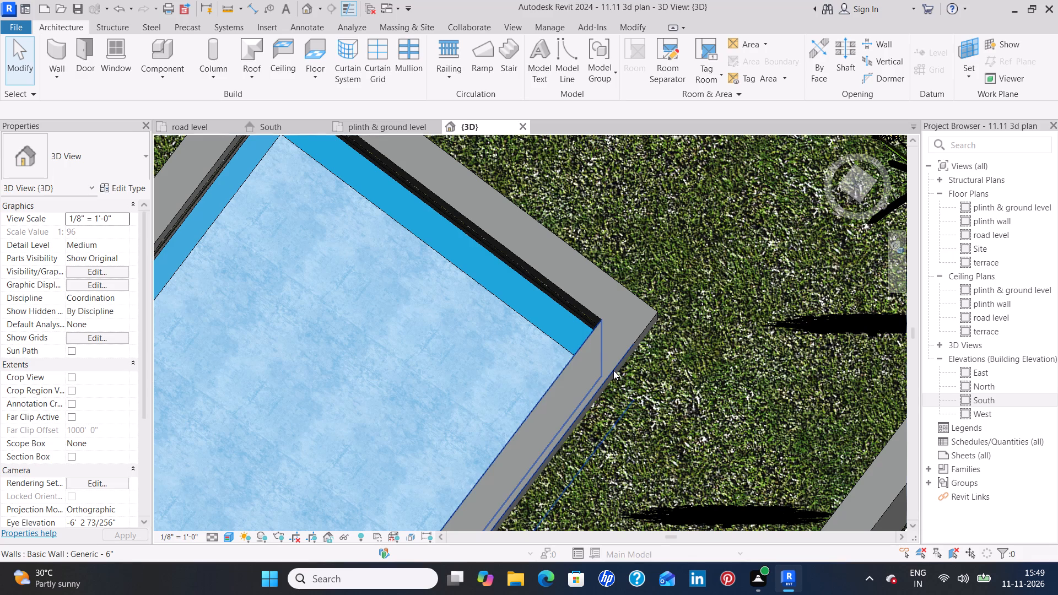
middle_drag(668, 478, 651, 285)
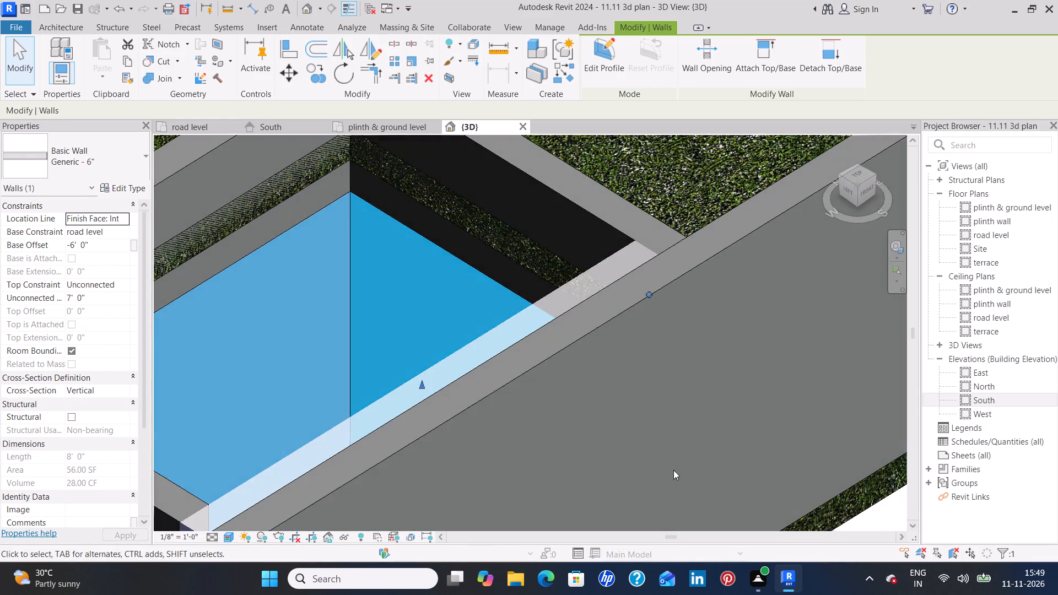
middle_drag(667, 472, 628, 268)
shift+middle_drag(620, 424, 598, 300)
scroll(580, 430, down, 4)
middle_drag(512, 424, 511, 266)
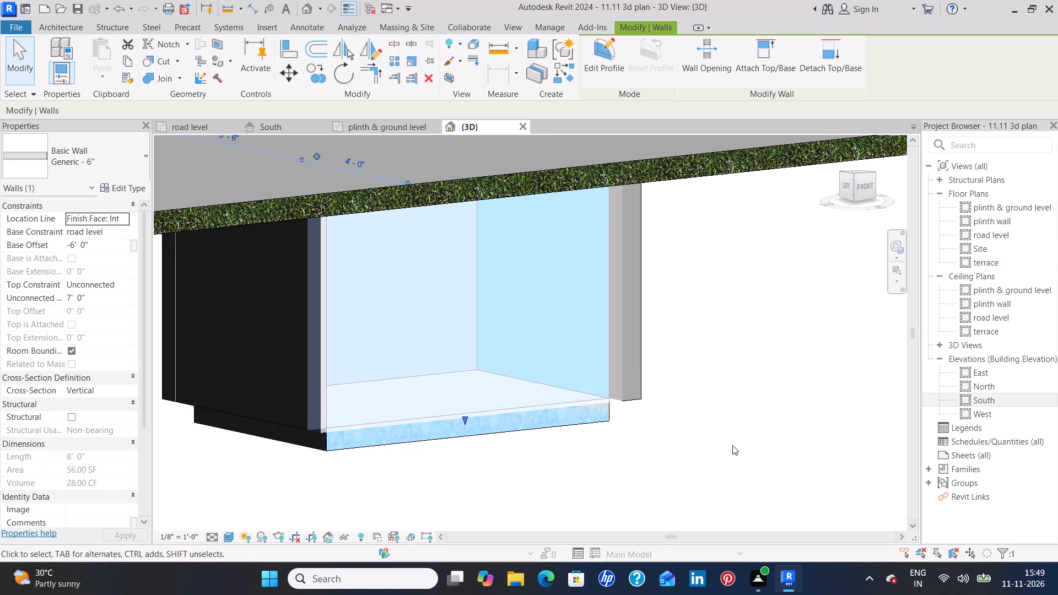
middle_drag(732, 445, 660, 415)
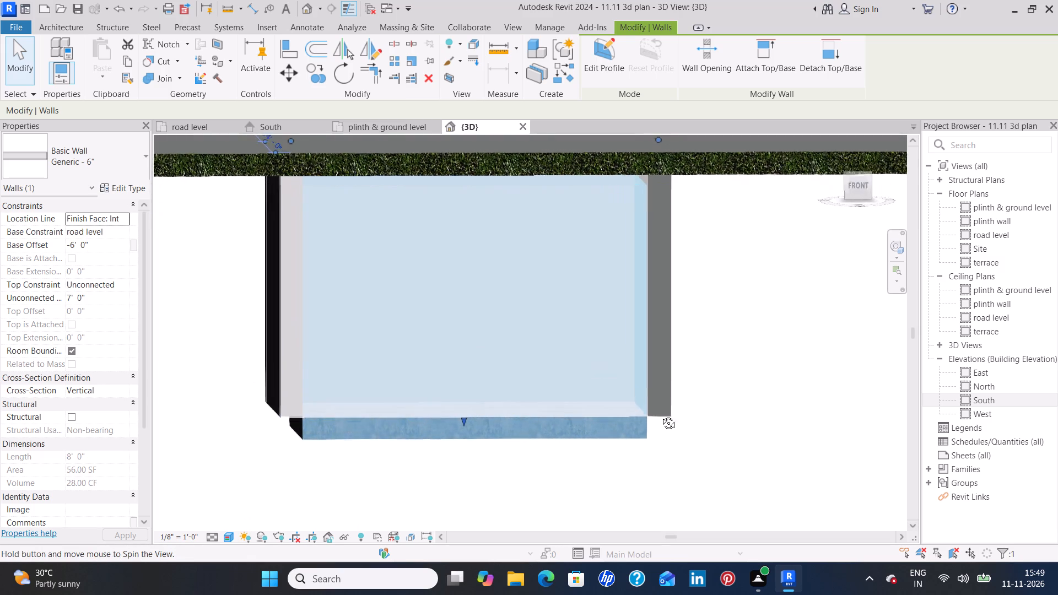
middle_drag(660, 415, 661, 409)
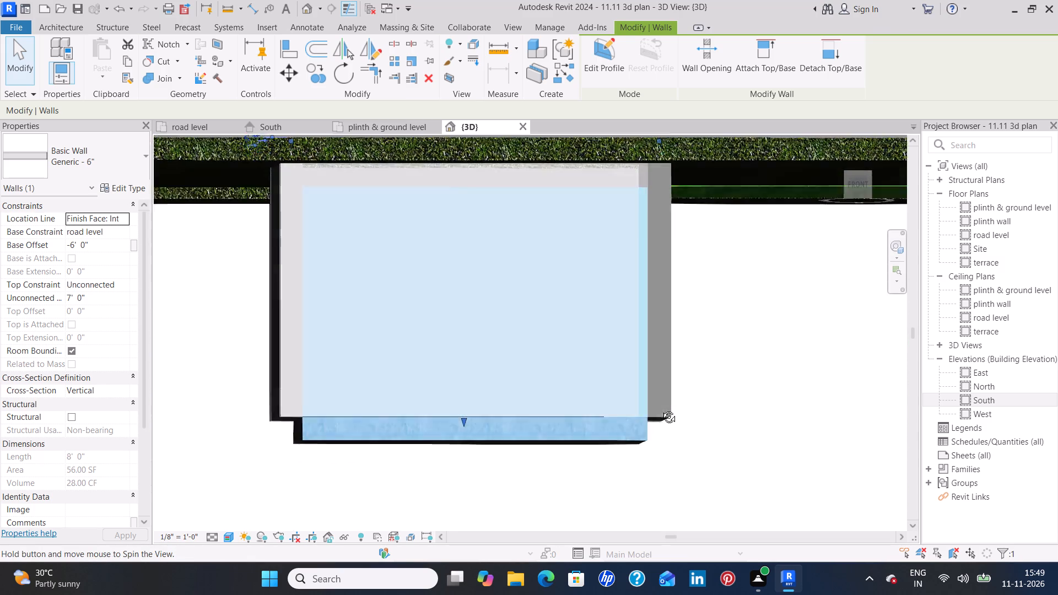
middle_drag(661, 409, 663, 409)
scroll(578, 222, up, 4)
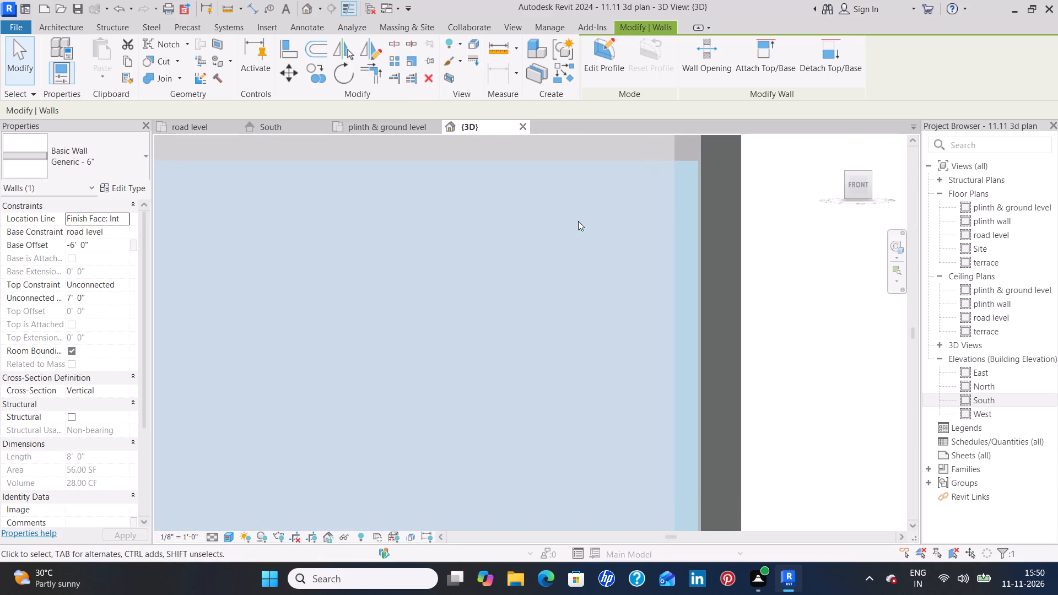
scroll(447, 377, down, 3)
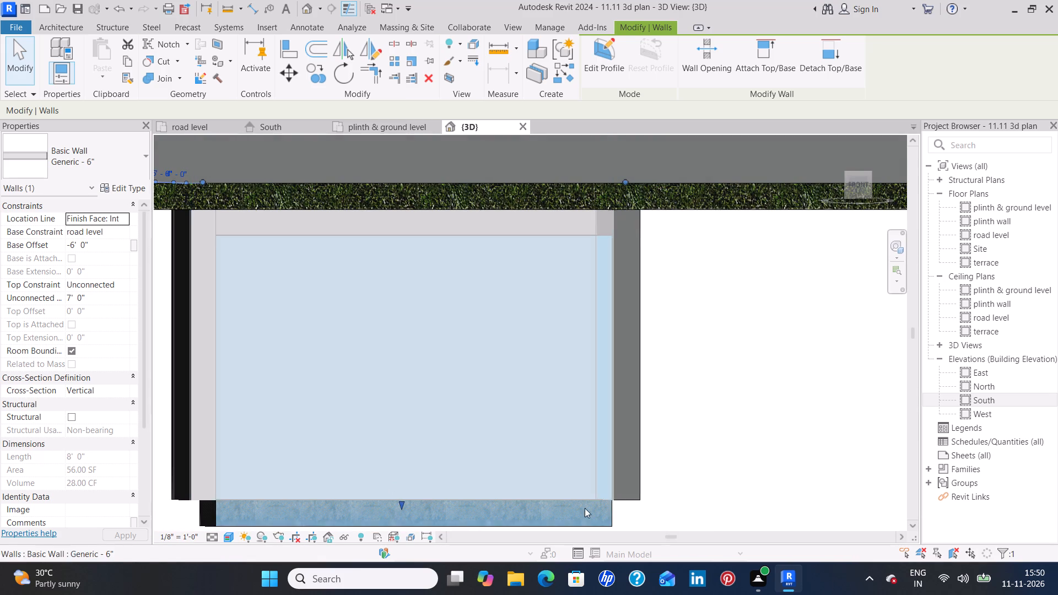
click(701, 516)
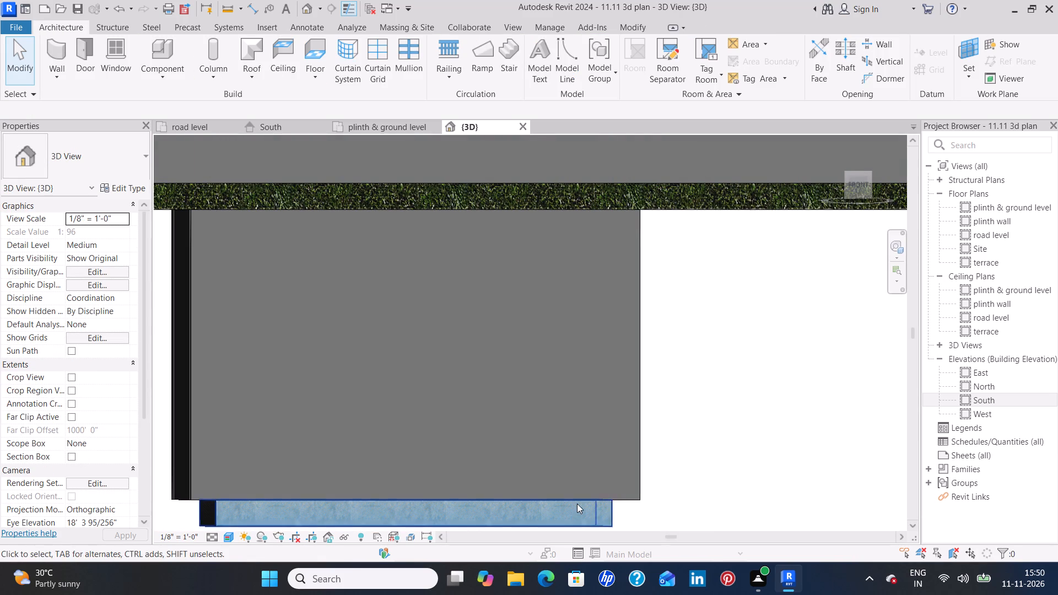
middle_drag(577, 497, 587, 421)
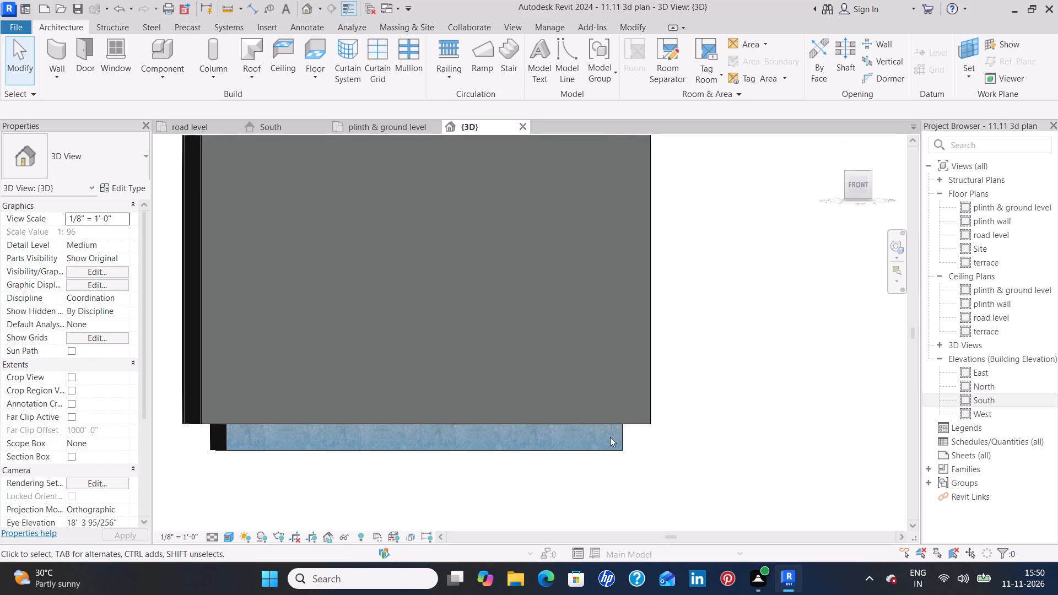
Select the pool's water floor, examine its position within the walls from the front and above, and deselect it.
click(622, 439)
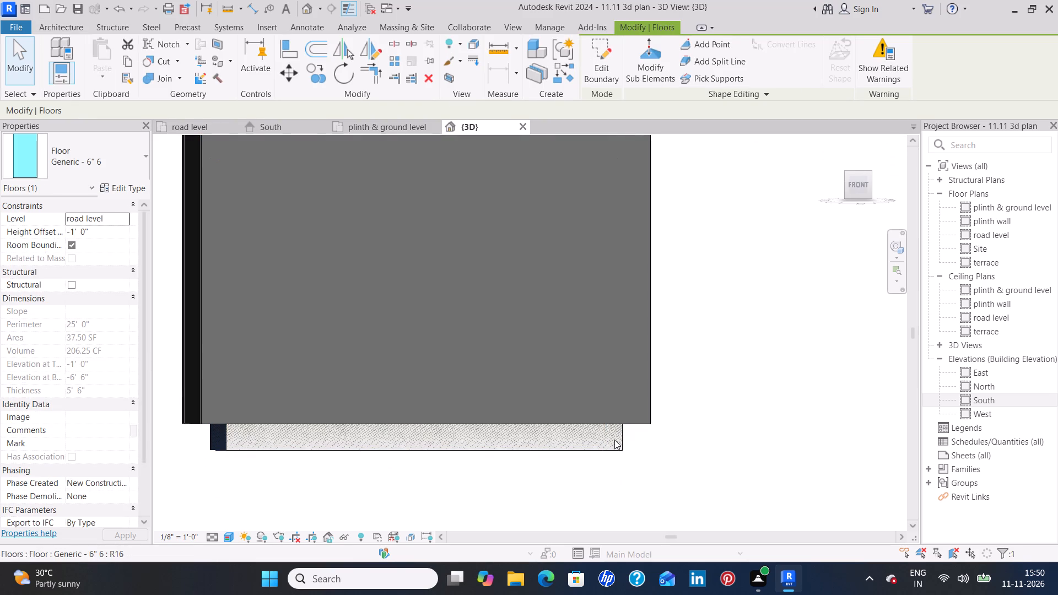
click(620, 440)
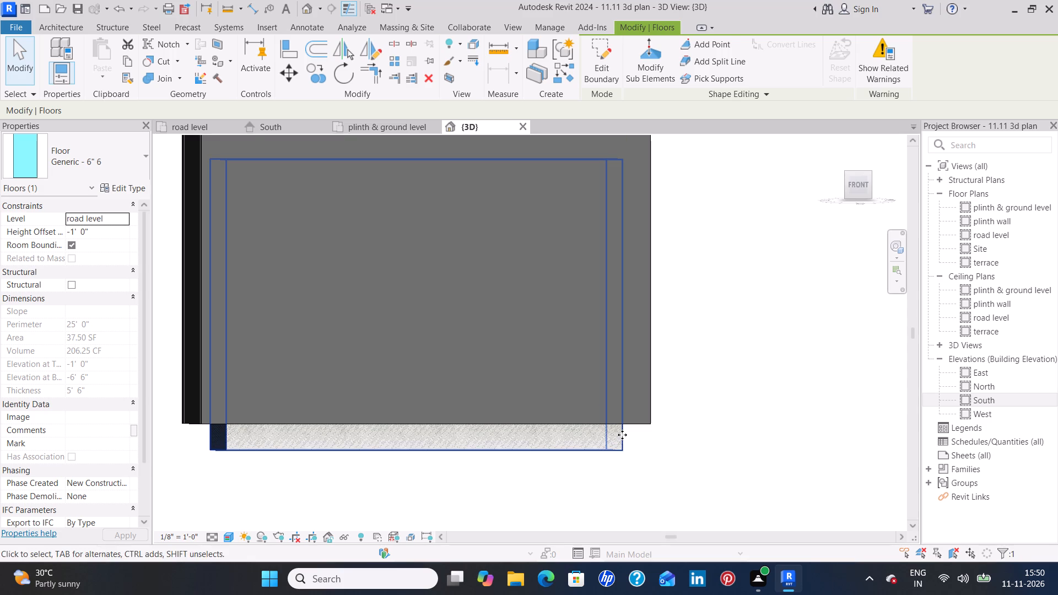
click(622, 435)
scroll(612, 437, down, 1)
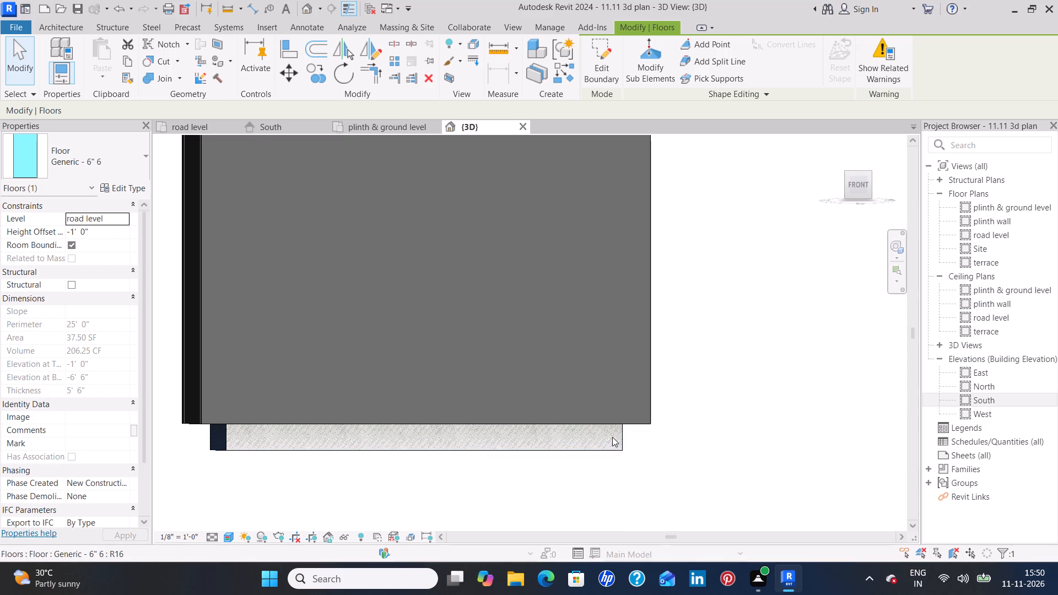
scroll(612, 437, down, 4)
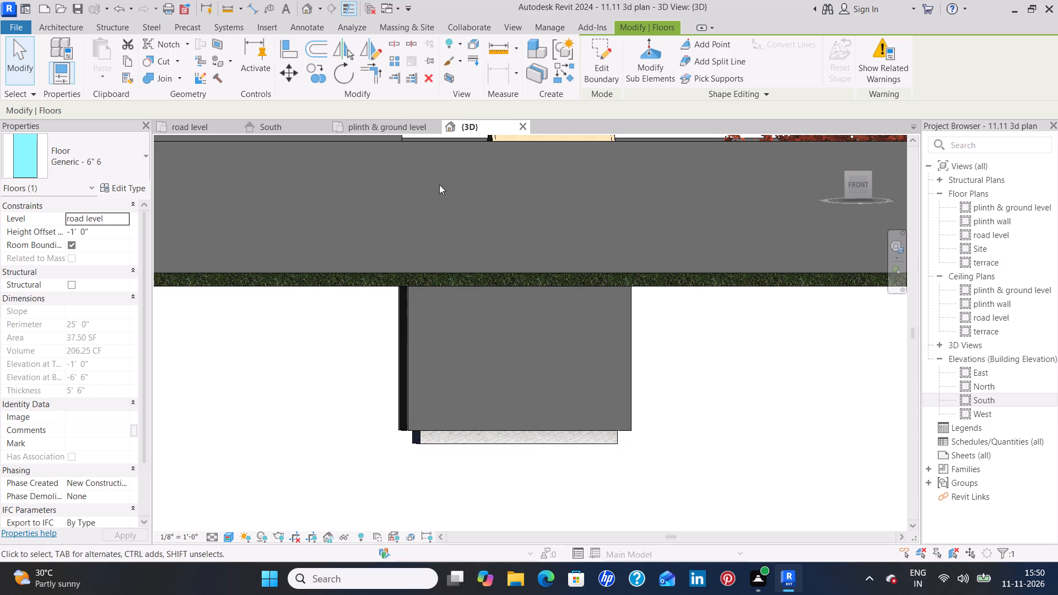
shift+middle_drag(412, 200, 460, 397)
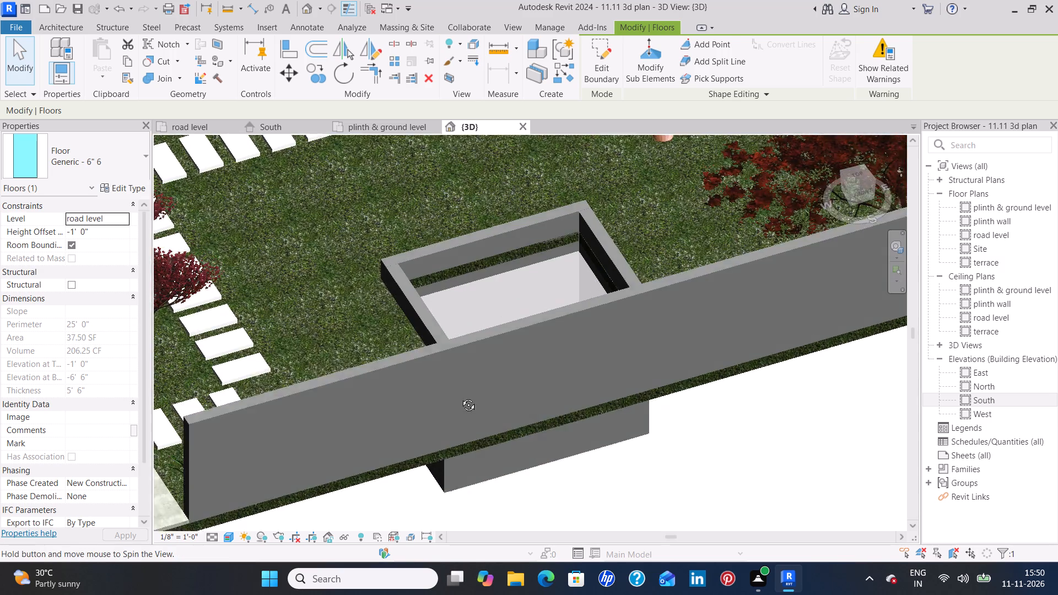
shift+middle_drag(460, 397, 461, 401)
shift+middle_drag(505, 305, 538, 415)
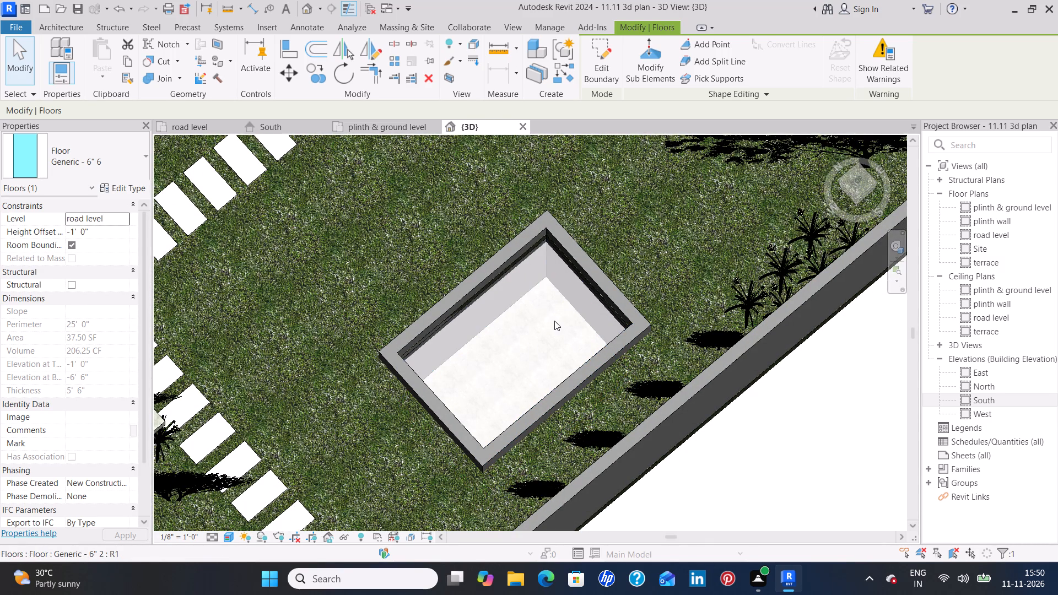
key(Escape)
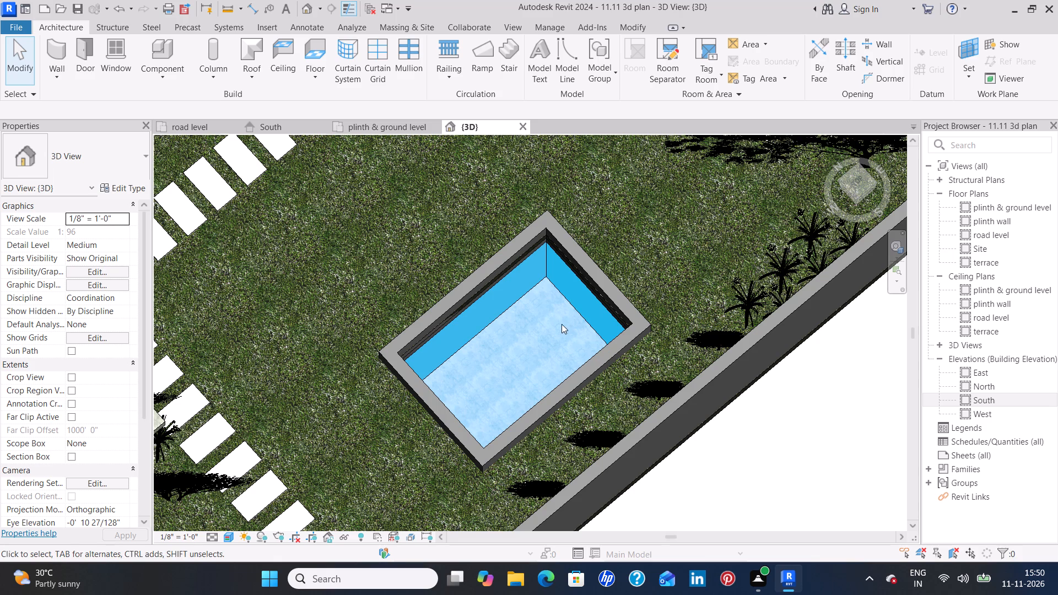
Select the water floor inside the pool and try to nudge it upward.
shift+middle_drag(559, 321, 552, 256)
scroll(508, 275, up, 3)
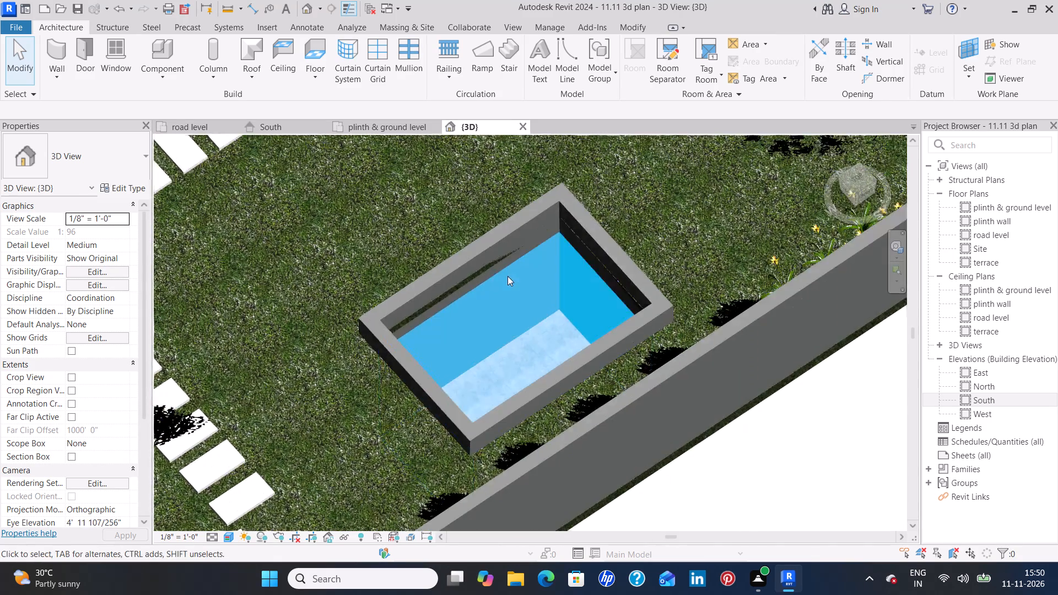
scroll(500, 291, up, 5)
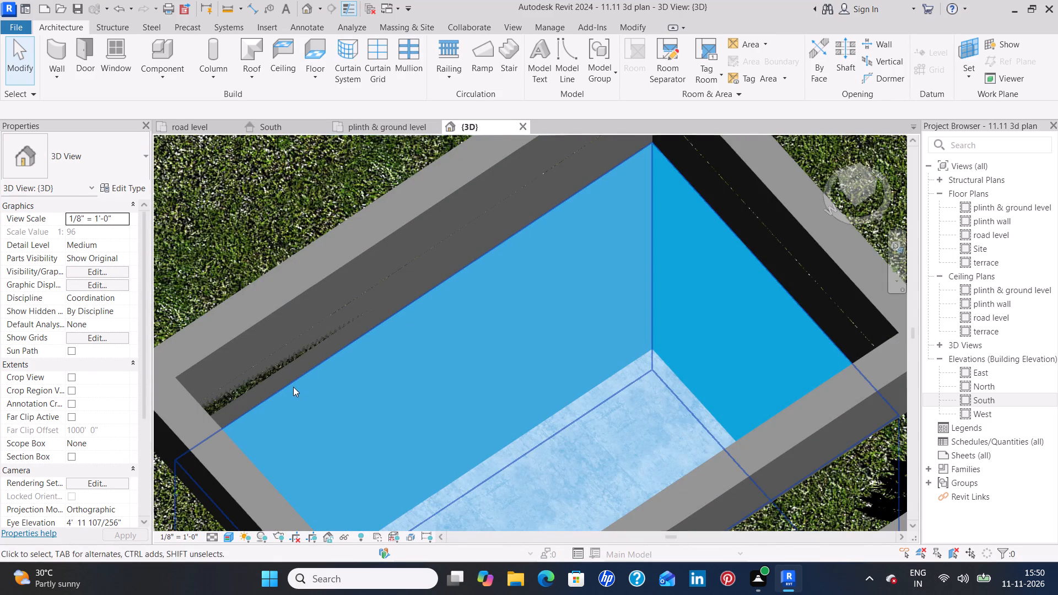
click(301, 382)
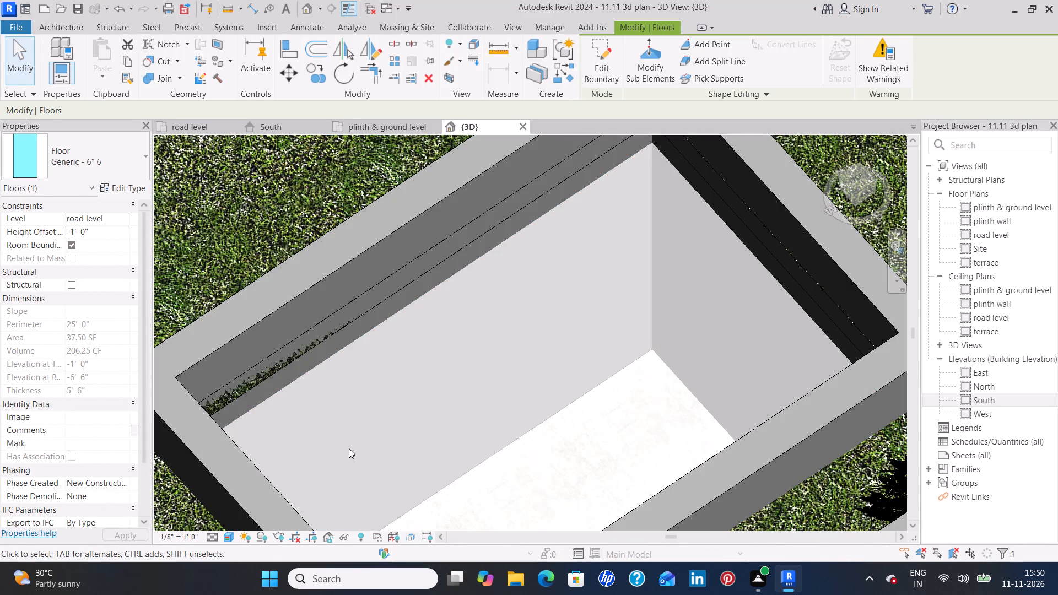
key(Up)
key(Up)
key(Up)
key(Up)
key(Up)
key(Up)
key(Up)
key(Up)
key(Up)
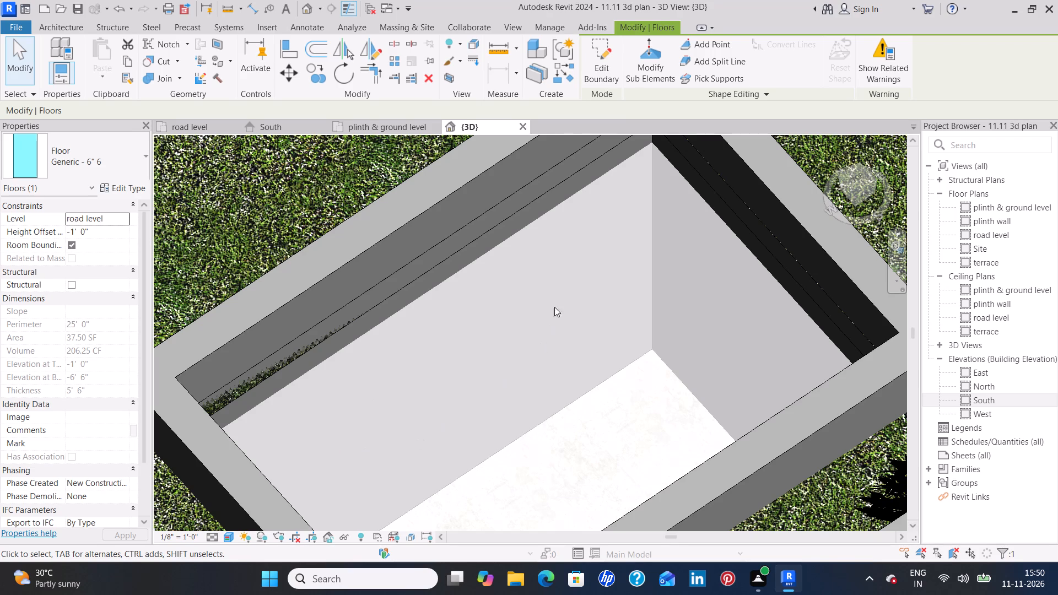
Set the water floor's height offset from road level to 0' 0" and deselect it.
click(89, 229)
key(BackSpace)
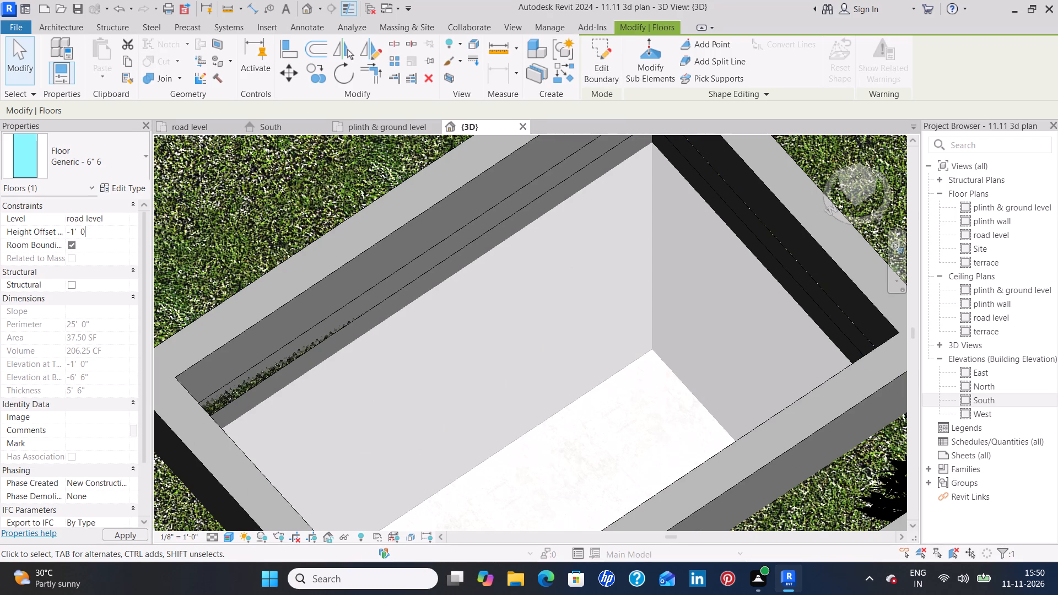
key(0)
key(Return)
click(109, 236)
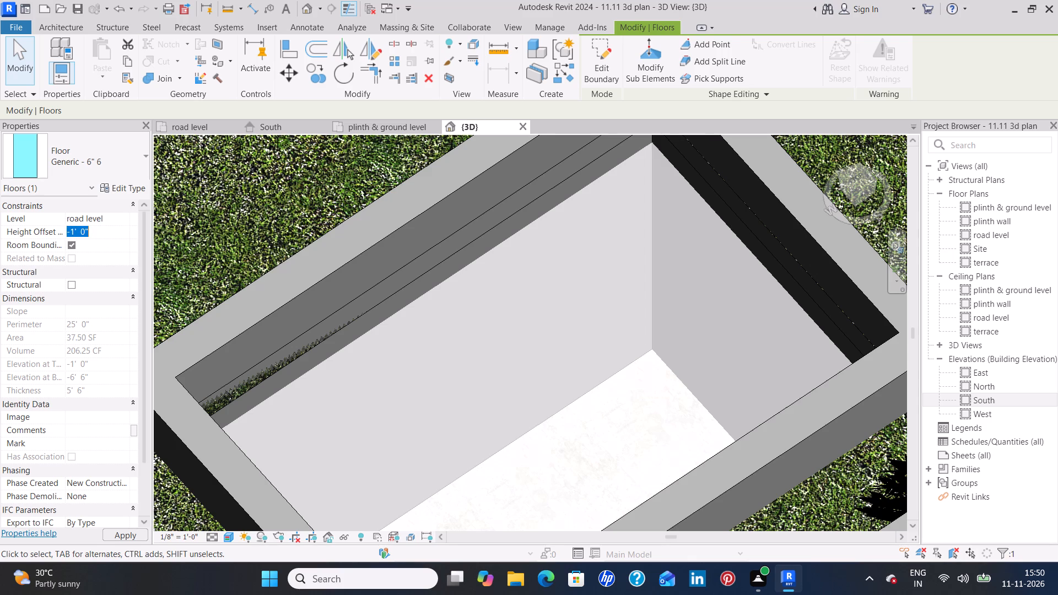
key(BackSpace)
key(0)
key(Return)
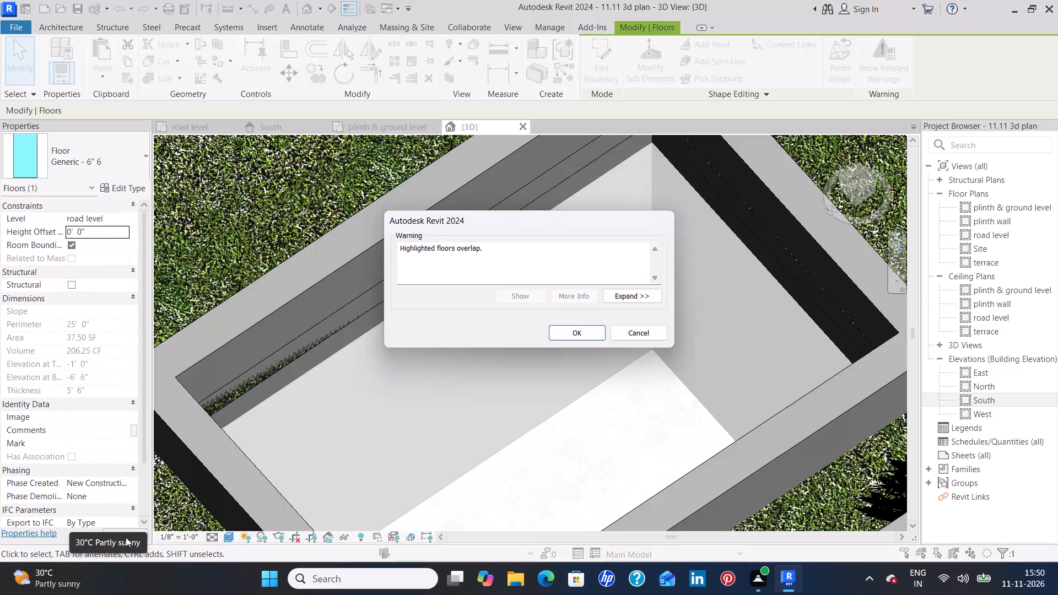
click(589, 329)
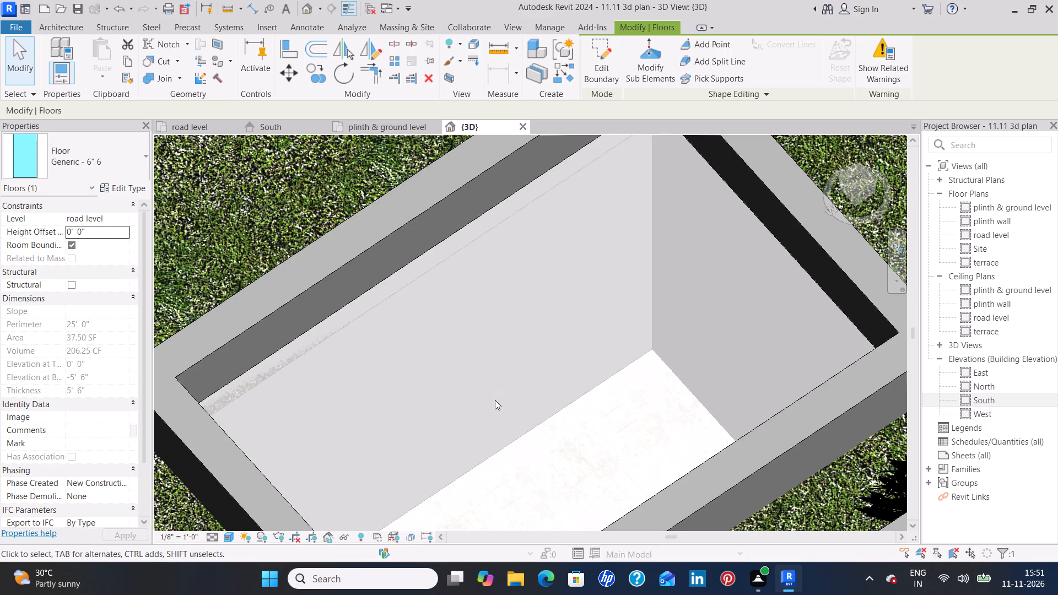
click(254, 227)
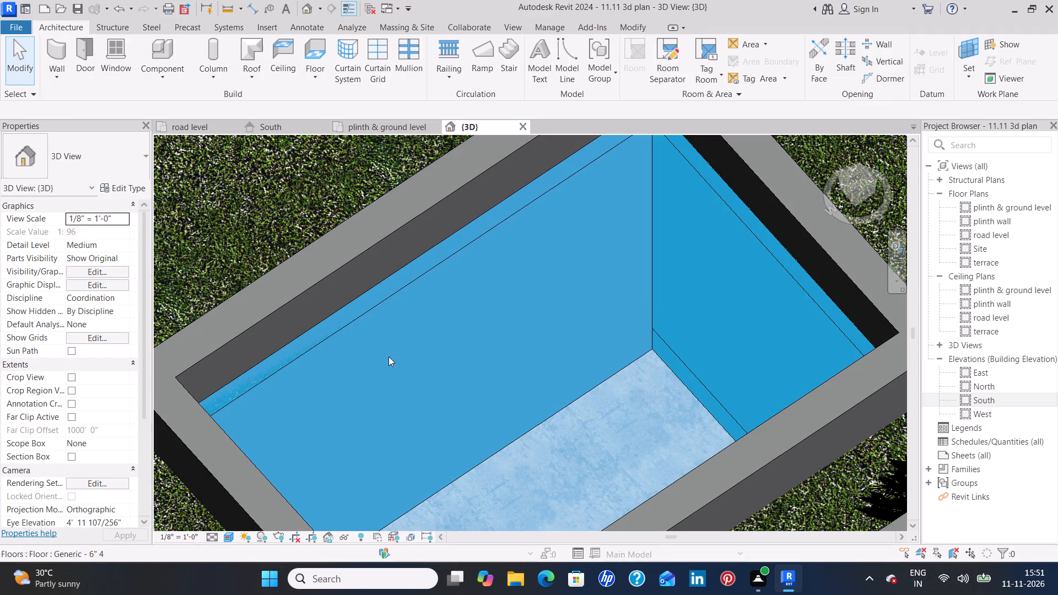
Select the pool's front wall, examine from the front, below and above how the water meets the precast floor, and deselect it.
scroll(615, 407, down, 5)
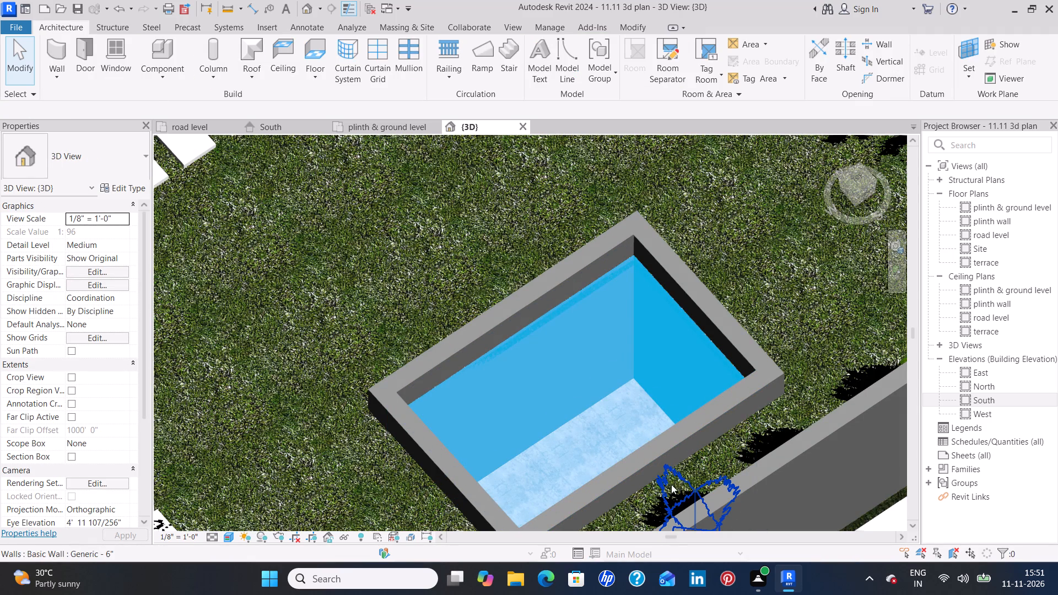
shift+middle_drag(652, 491, 649, 333)
middle_drag(676, 465, 677, 462)
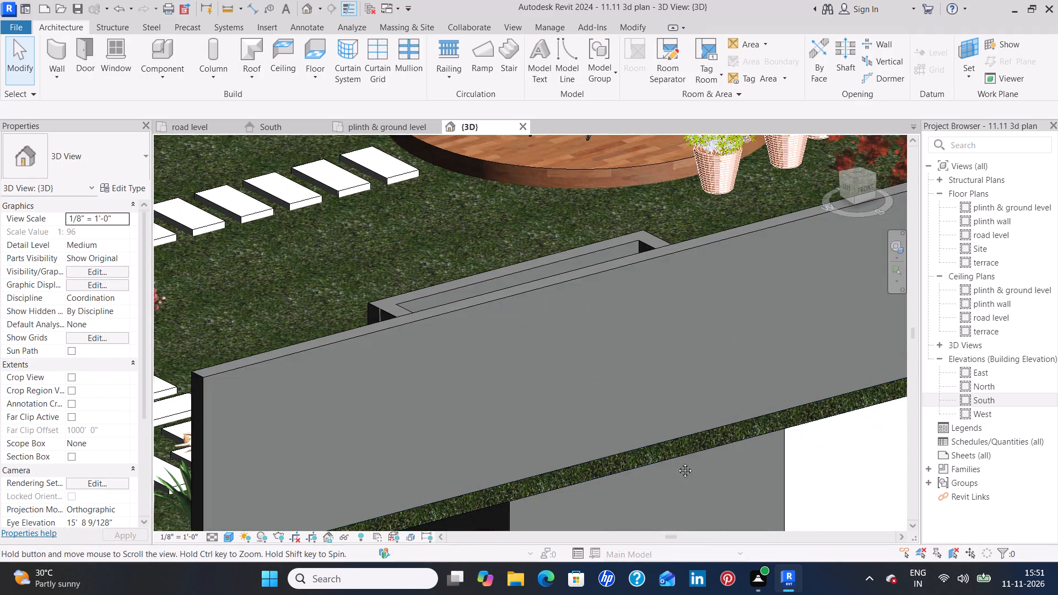
middle_drag(677, 462, 677, 389)
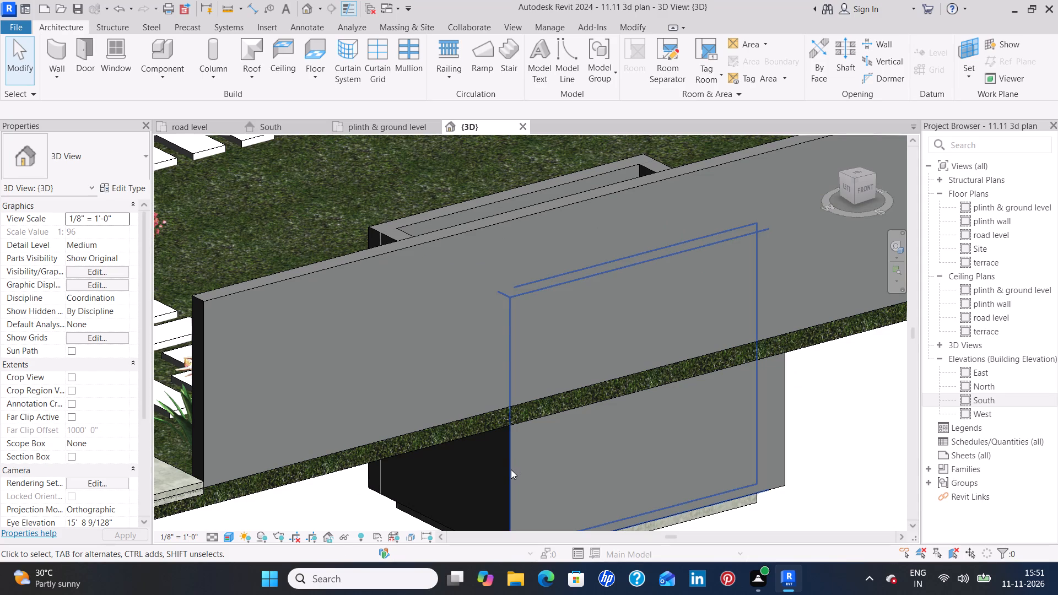
click(511, 469)
shift+middle_drag(839, 459, 740, 373)
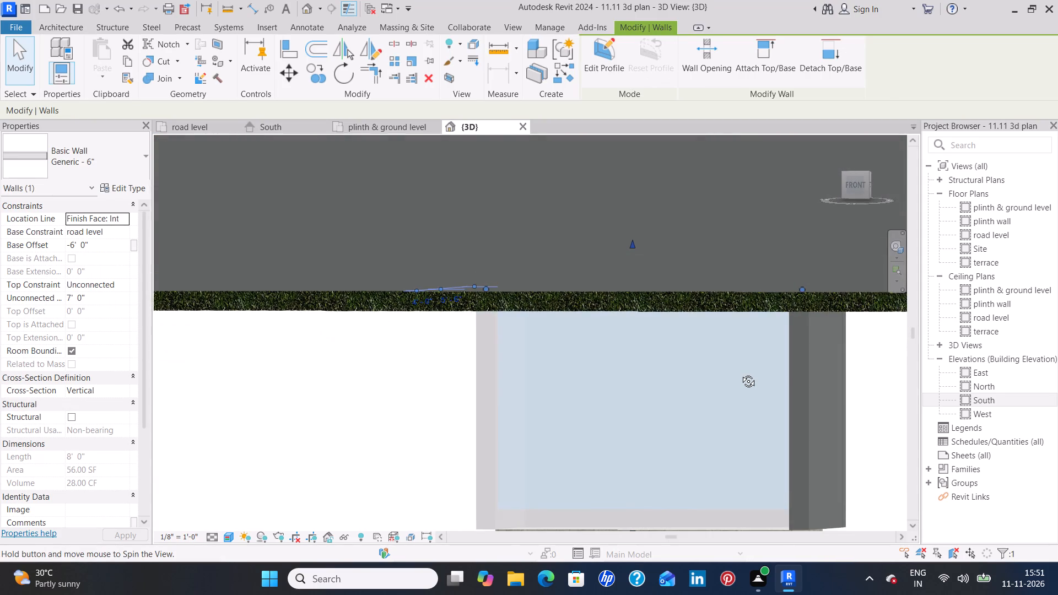
shift+middle_drag(740, 373, 823, 428)
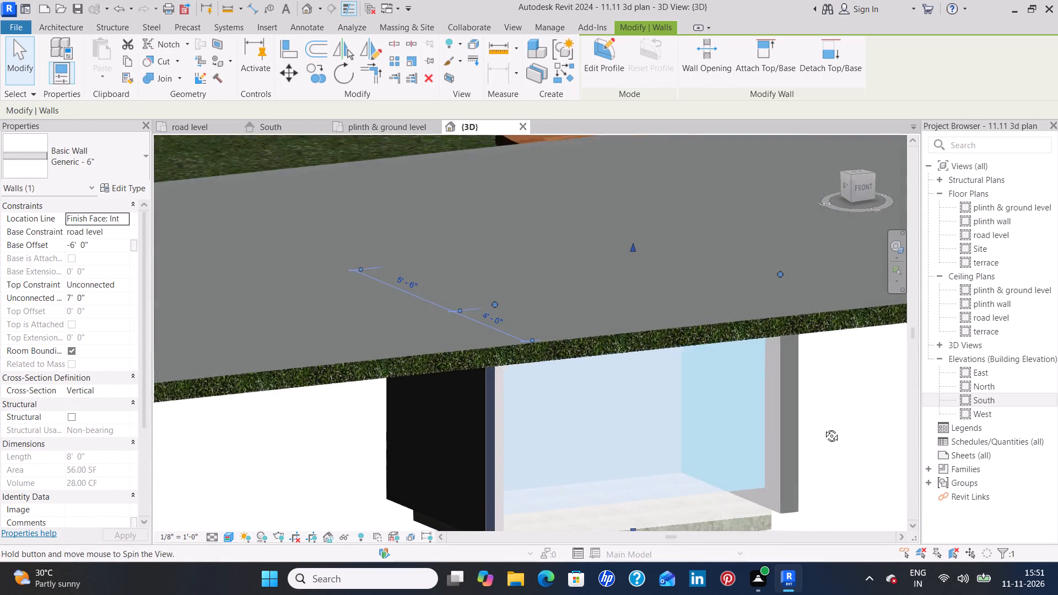
shift+middle_drag(823, 428, 741, 409)
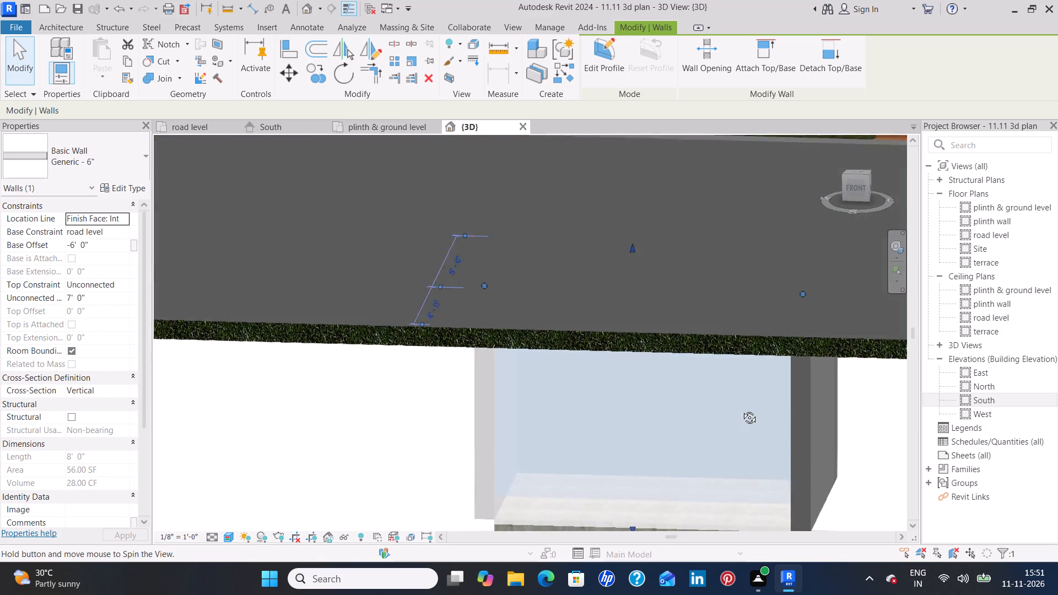
shift+middle_drag(741, 409, 742, 418)
middle_drag(690, 440, 719, 317)
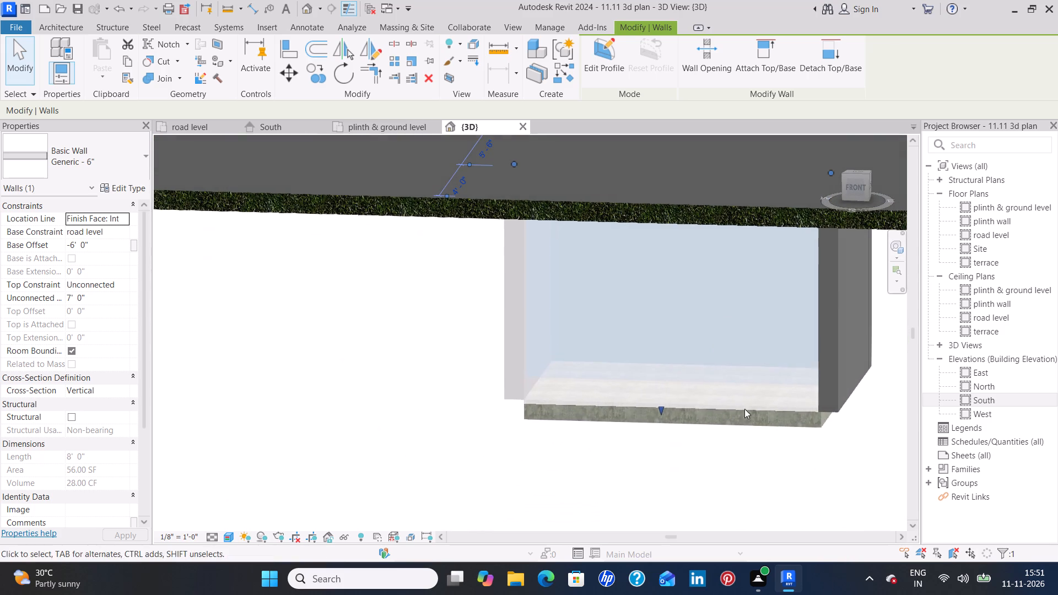
shift+middle_drag(763, 386, 787, 332)
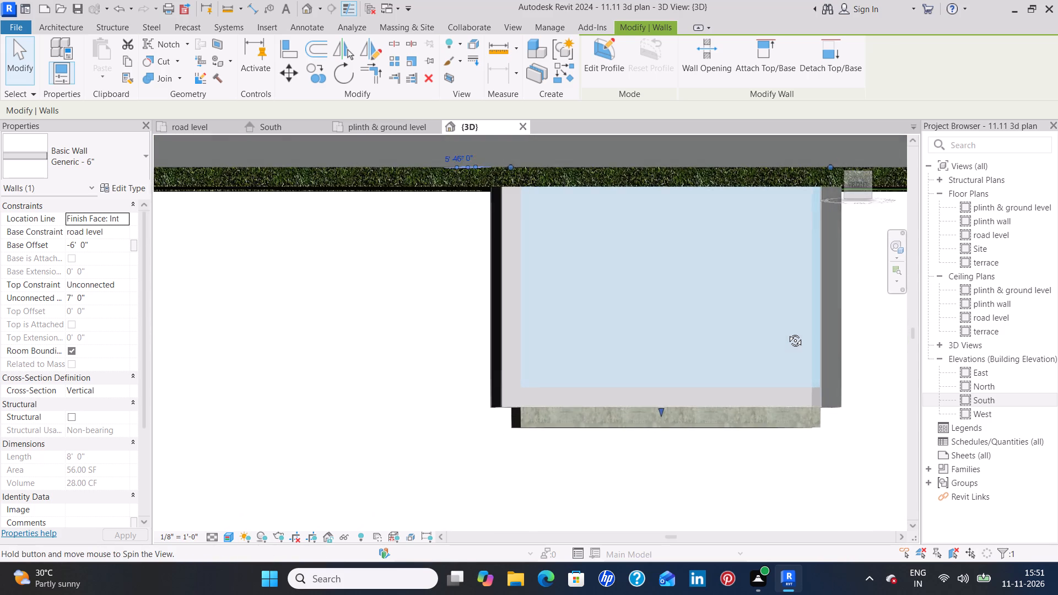
shift+middle_drag(787, 332, 787, 332)
shift+middle_drag(781, 332, 781, 333)
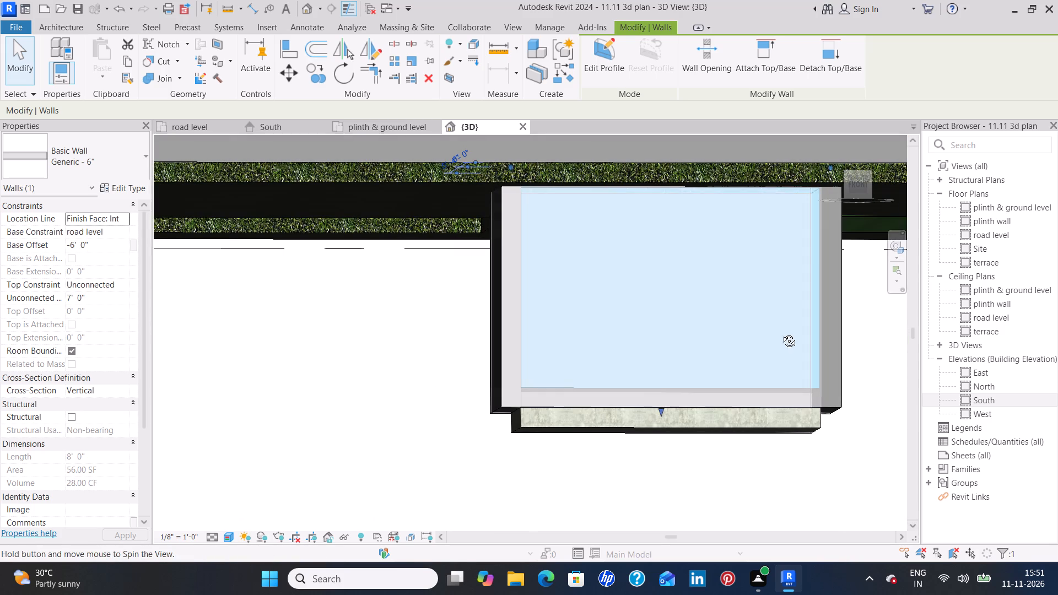
shift+middle_drag(781, 333, 780, 409)
scroll(779, 412, down, 4)
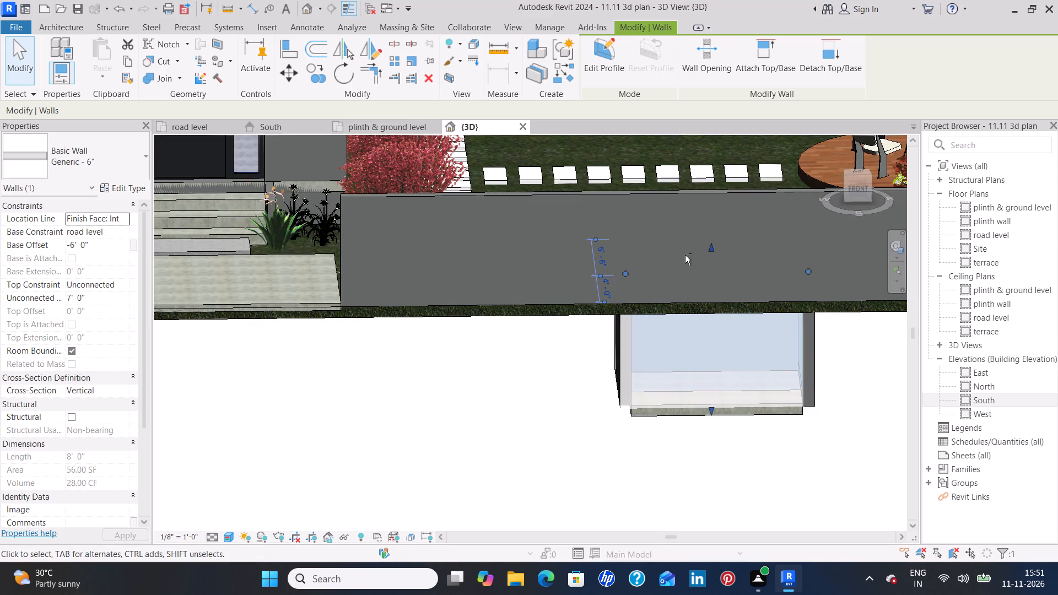
shift+middle_drag(685, 255, 790, 397)
shift+middle_drag(554, 304, 671, 390)
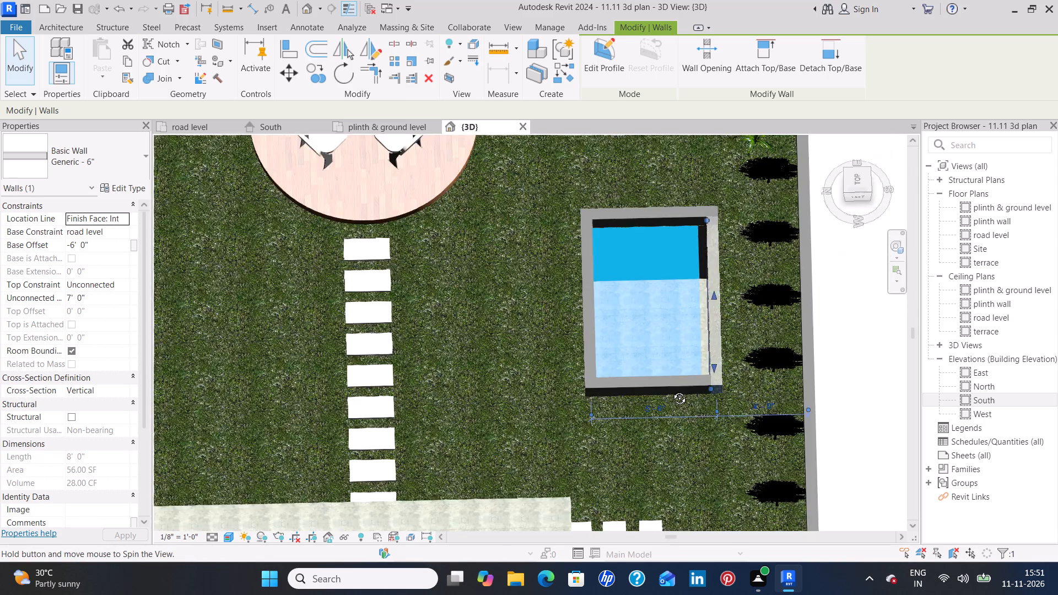
shift+middle_drag(671, 390, 695, 413)
click(494, 373)
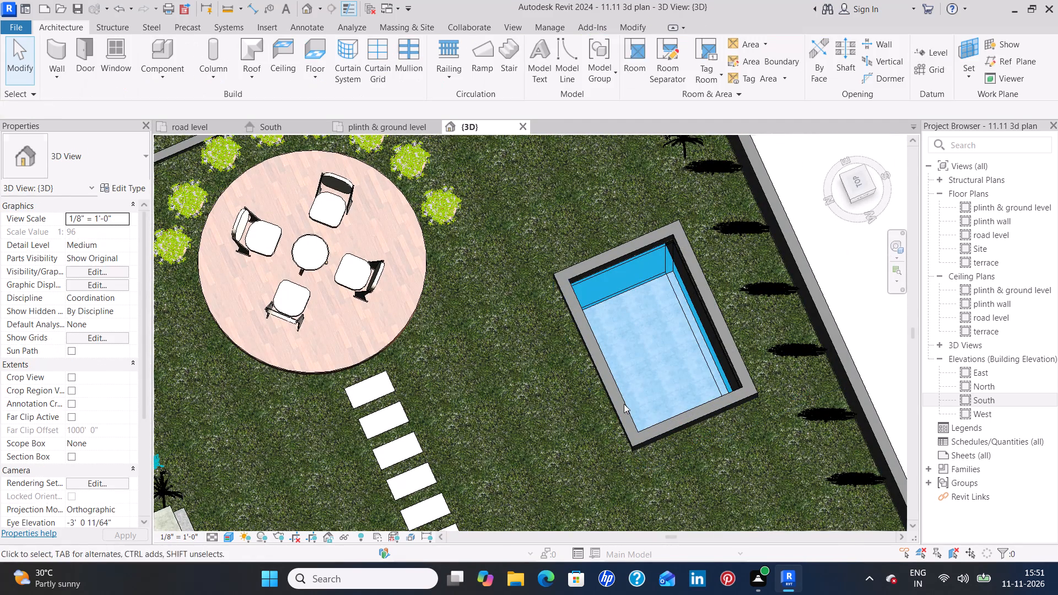
Examine the pool's inner edge up close, select the lawn floor at the strip along the inner wall, and deselect it.
shift+middle_drag(763, 459, 765, 376)
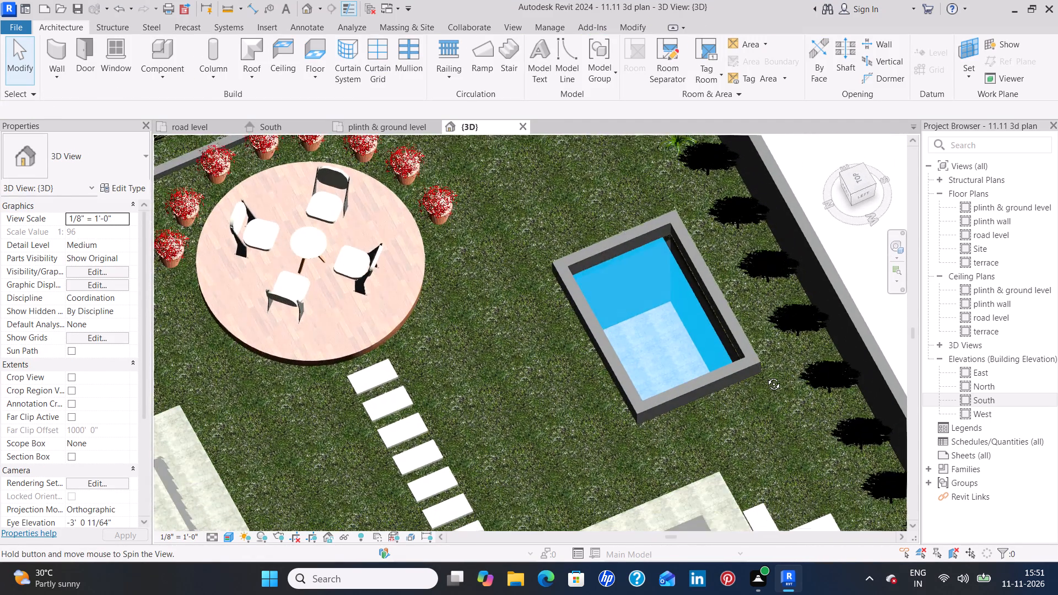
shift+middle_drag(765, 376, 764, 370)
scroll(731, 398, down, 4)
scroll(671, 350, up, 3)
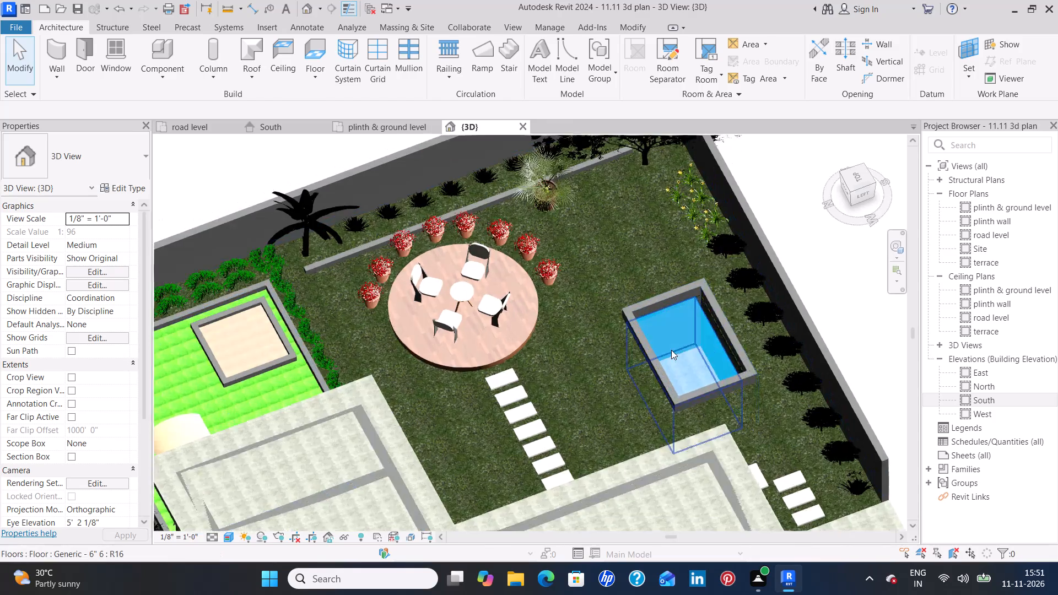
scroll(671, 350, up, 12)
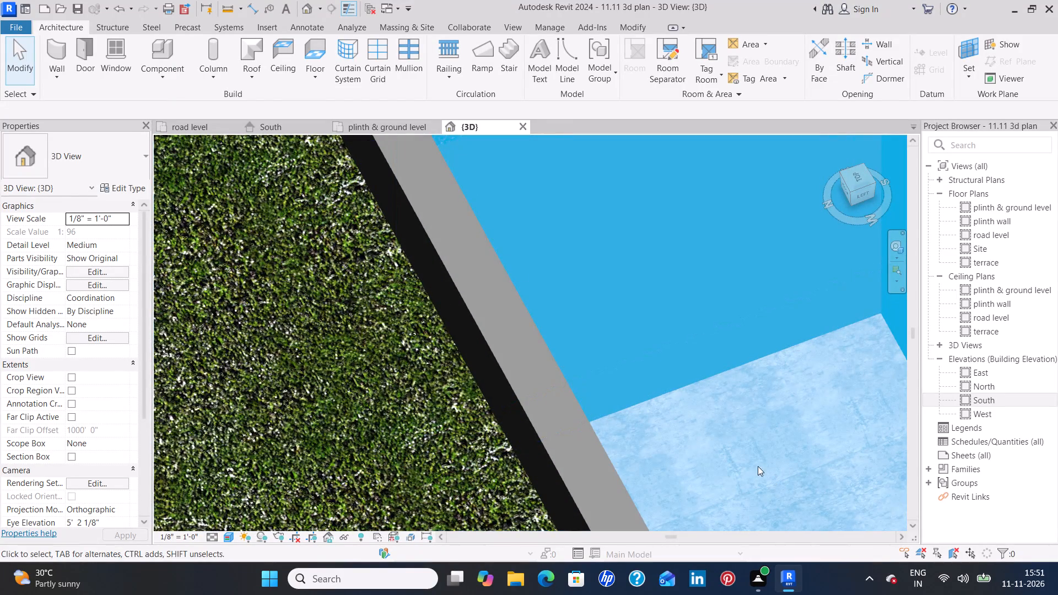
shift+middle_drag(738, 455, 570, 411)
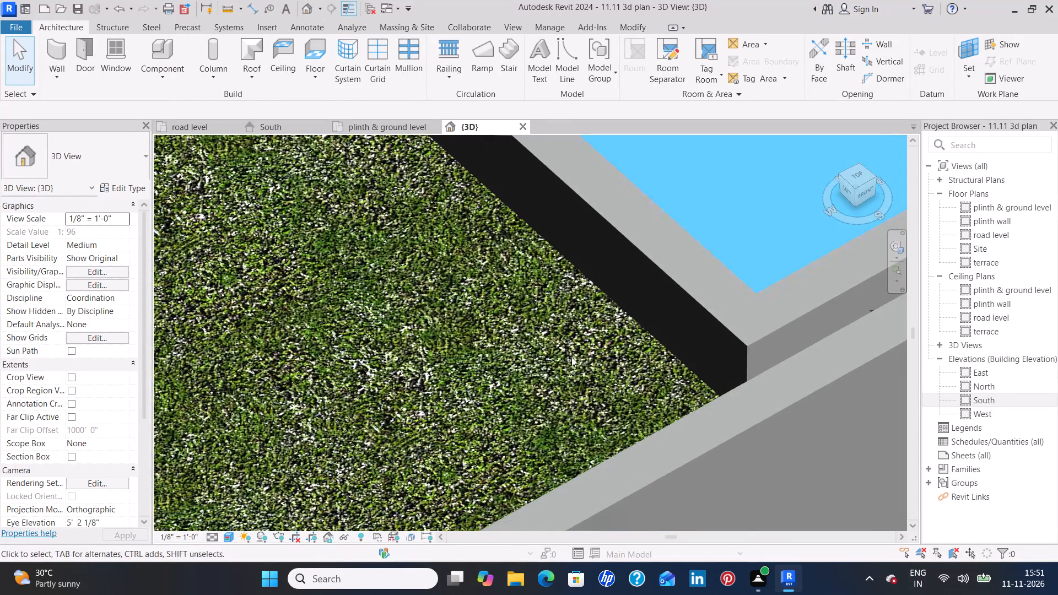
middle_drag(571, 357, 425, 527)
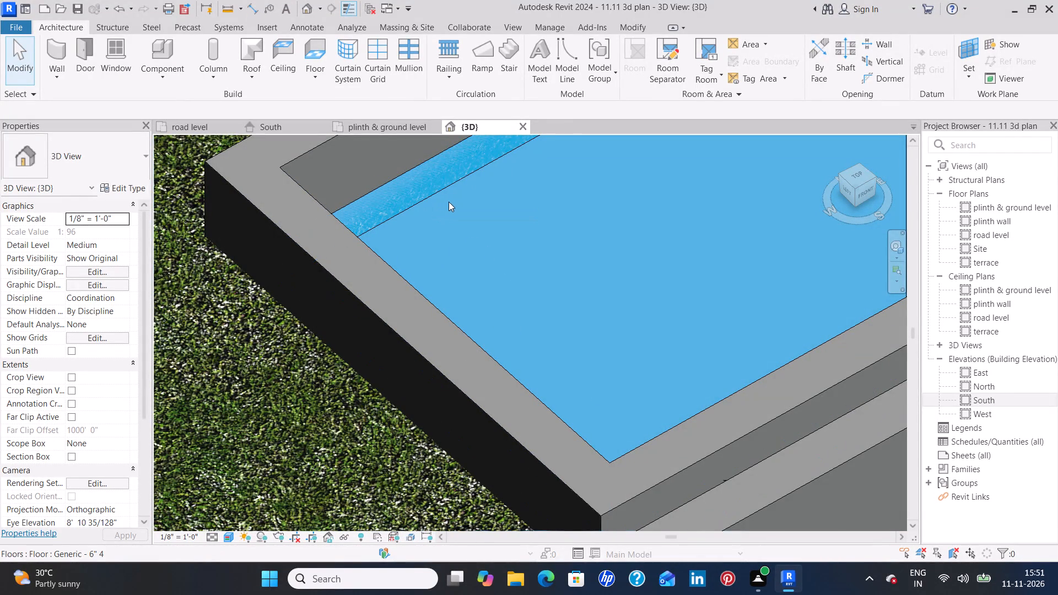
click(441, 158)
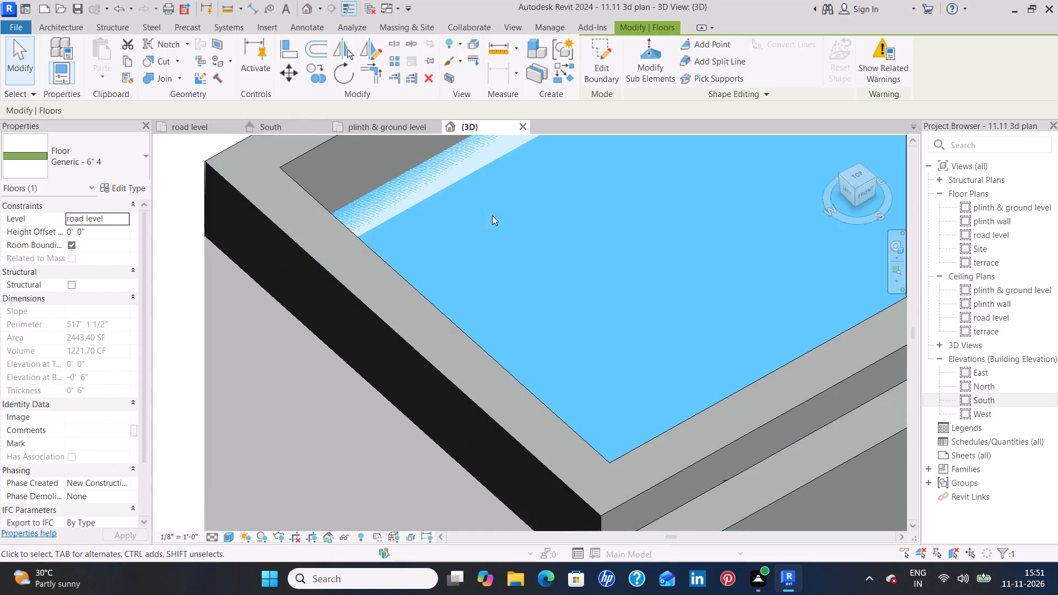
key(Escape)
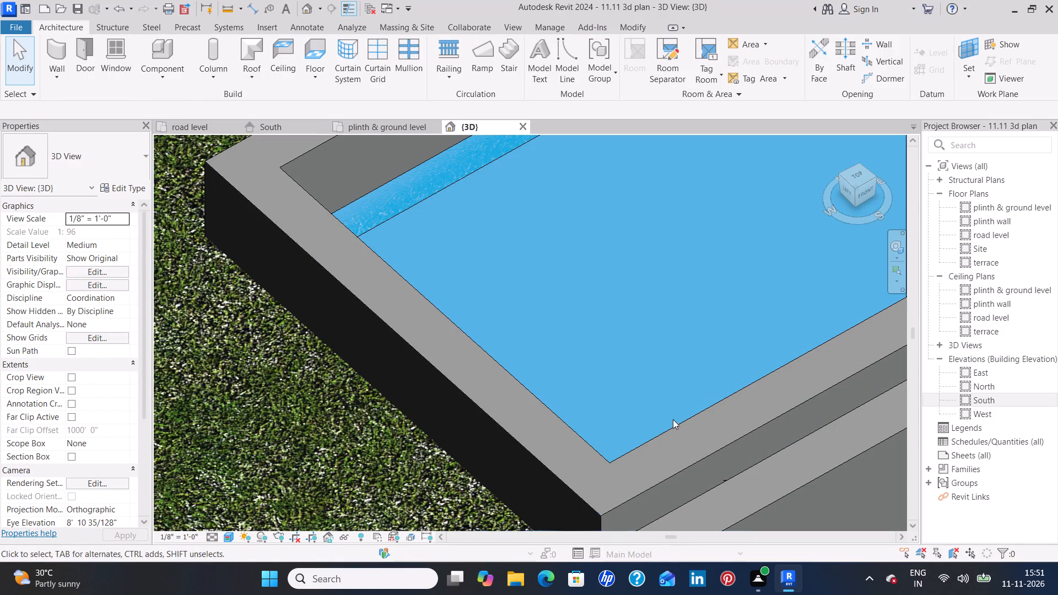
Set the Water layer thickness of the pool's water floor type to 6', apply it and deselect the floor.
scroll(675, 404, down, 2)
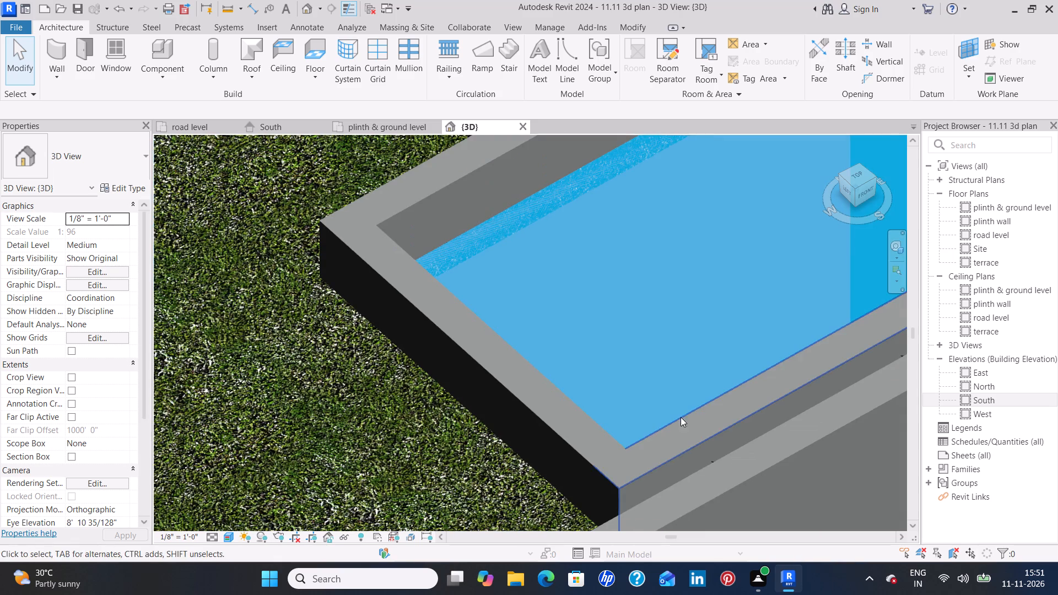
shift+middle_drag(679, 337, 648, 441)
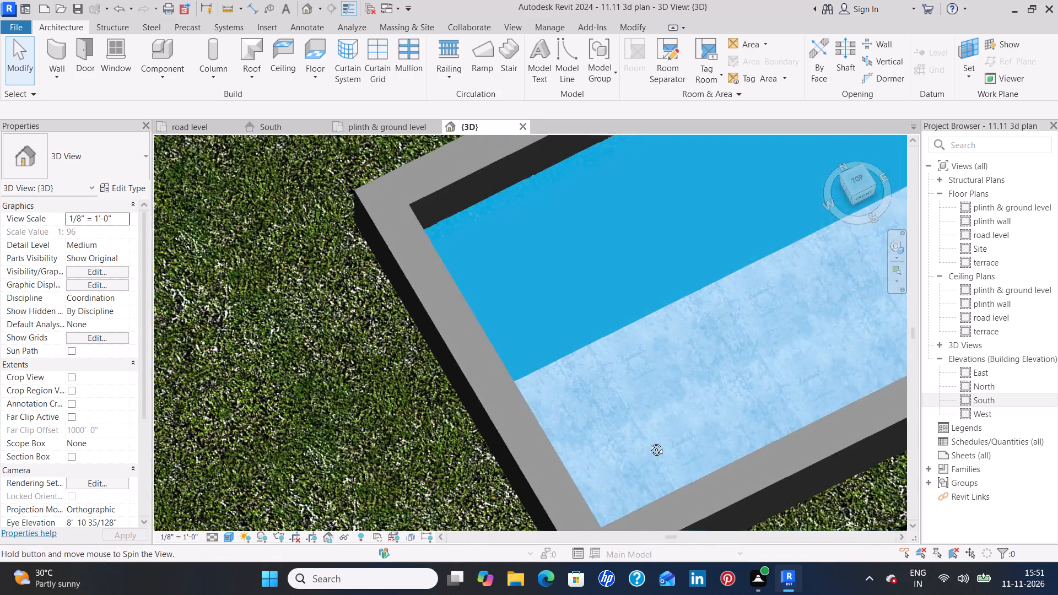
shift+middle_drag(648, 441, 644, 448)
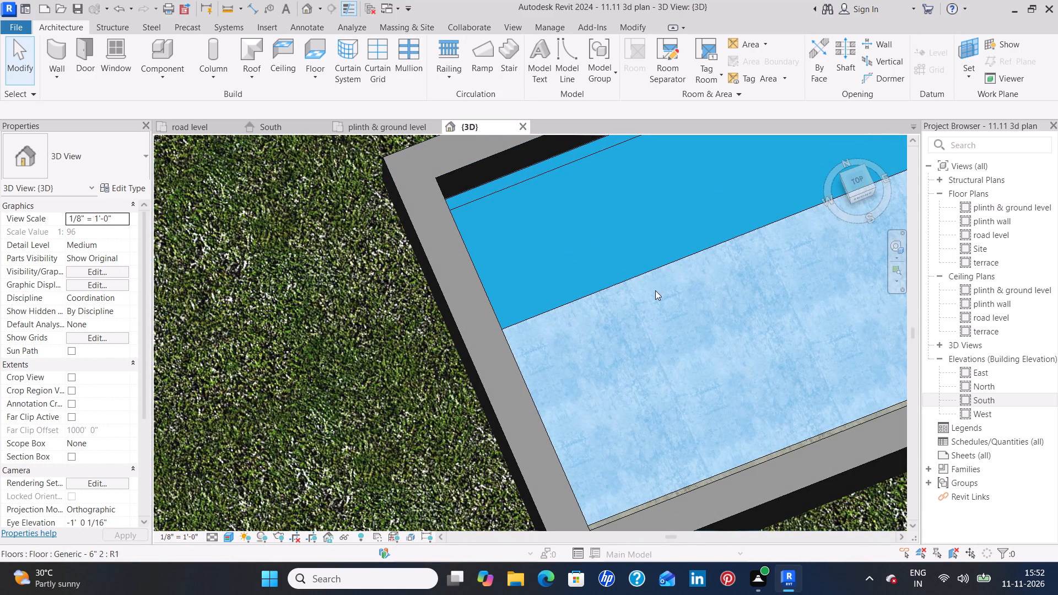
shift+middle_drag(665, 238, 668, 297)
middle_drag(678, 293, 677, 294)
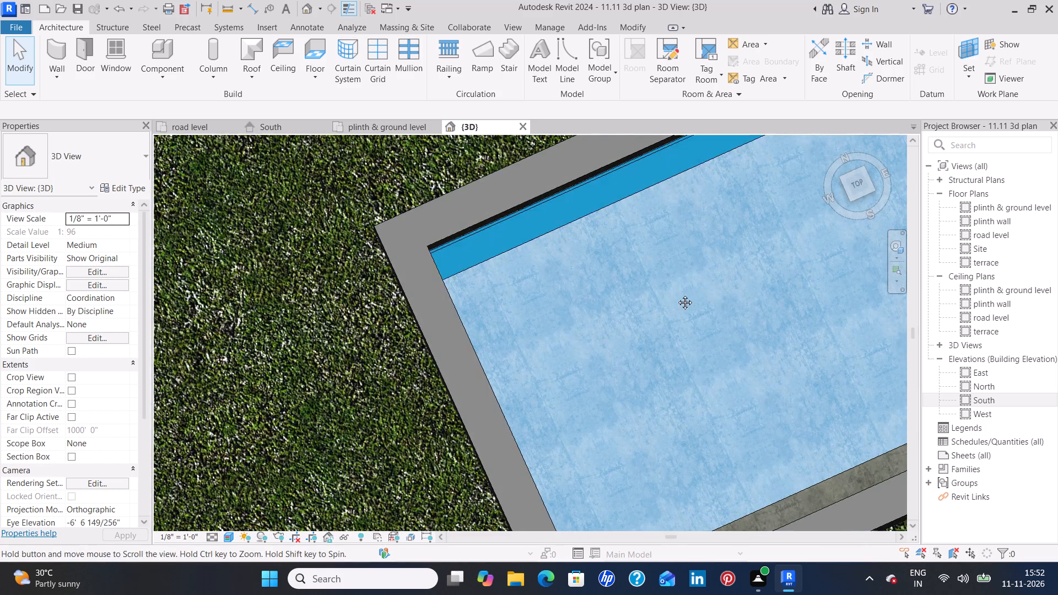
middle_drag(677, 294, 474, 365)
middle_click(472, 366)
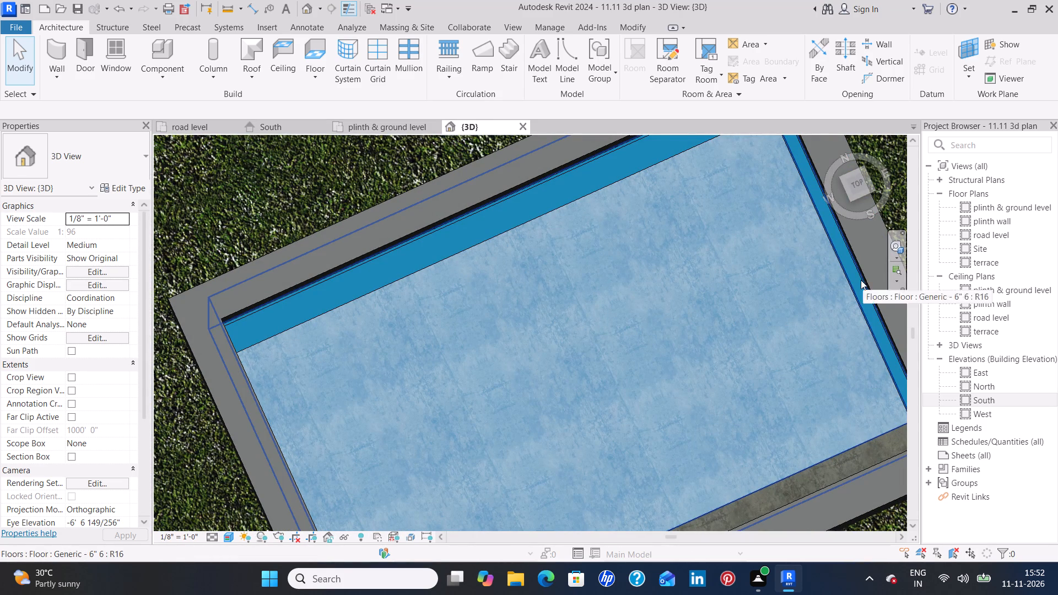
click(814, 460)
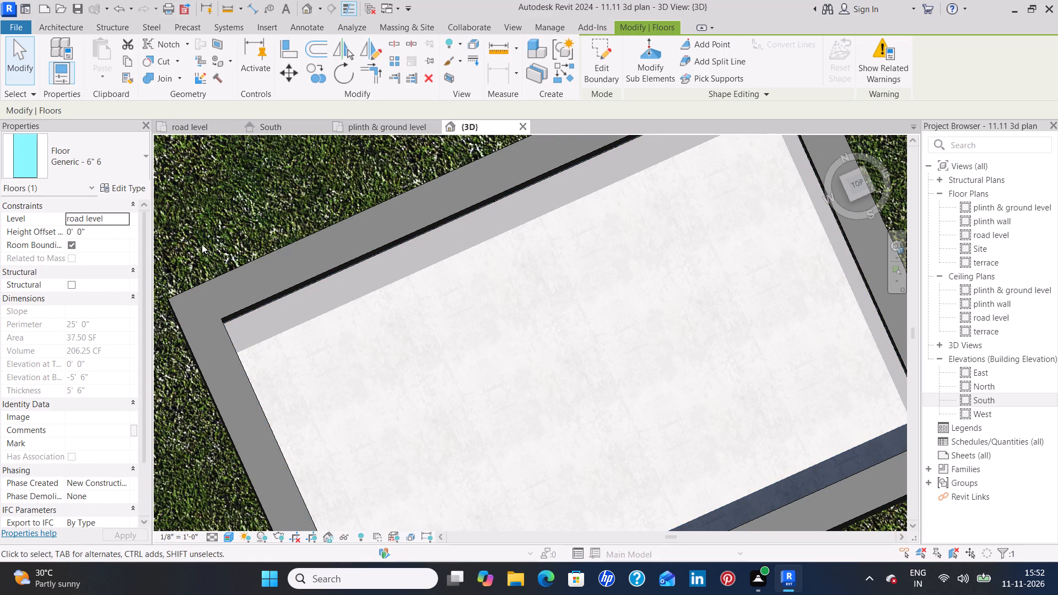
click(118, 186)
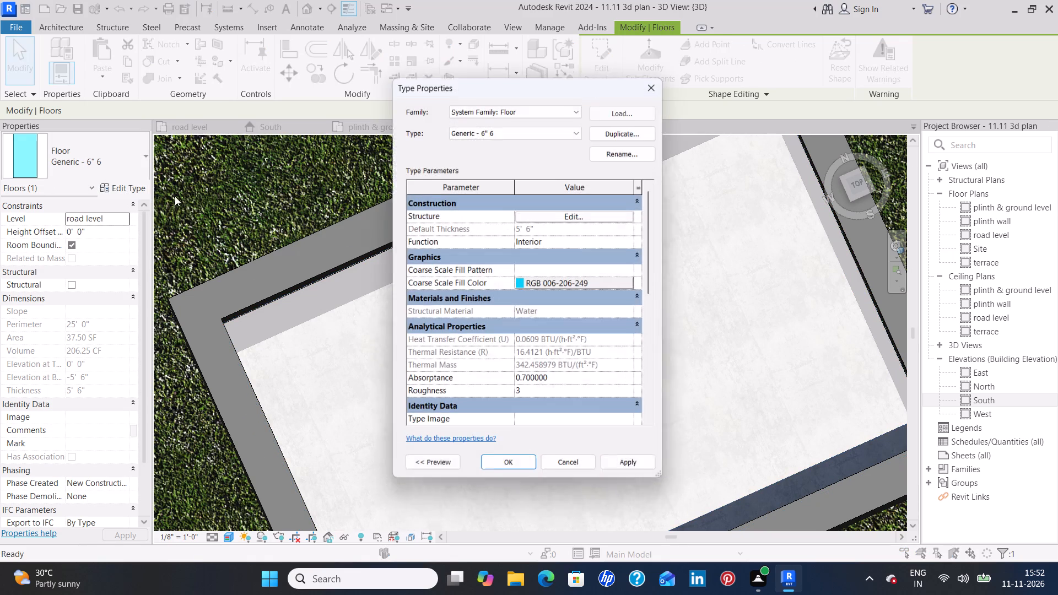
click(573, 215)
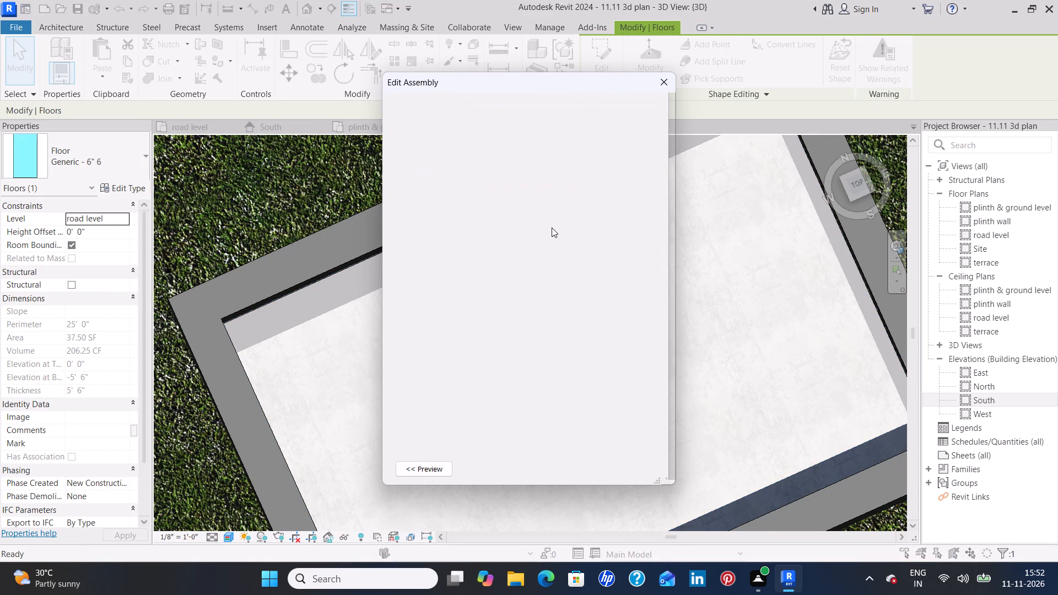
click(531, 223)
key(BackSpace)
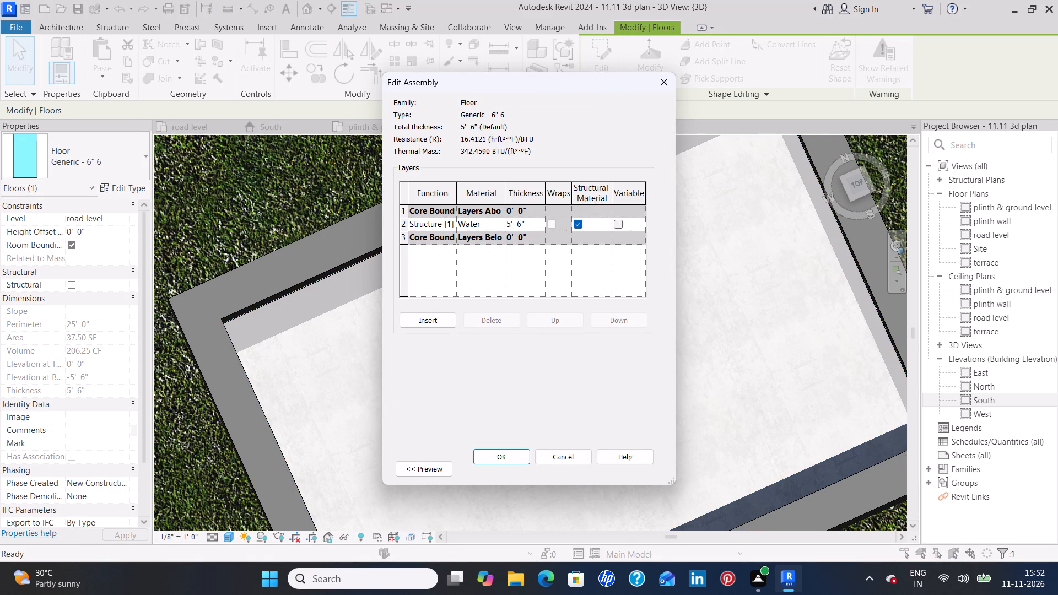
key(BackSpace)
key(BackSpace)
key(BackSpace)
key(BackSpace)
key(BackSpace)
text(6')
key(Return)
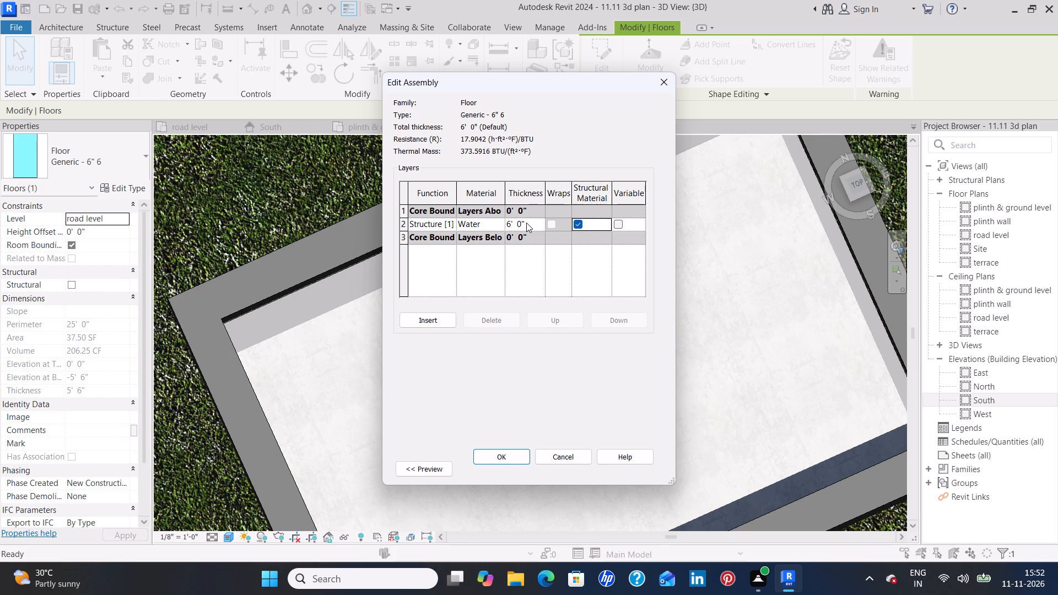
click(504, 458)
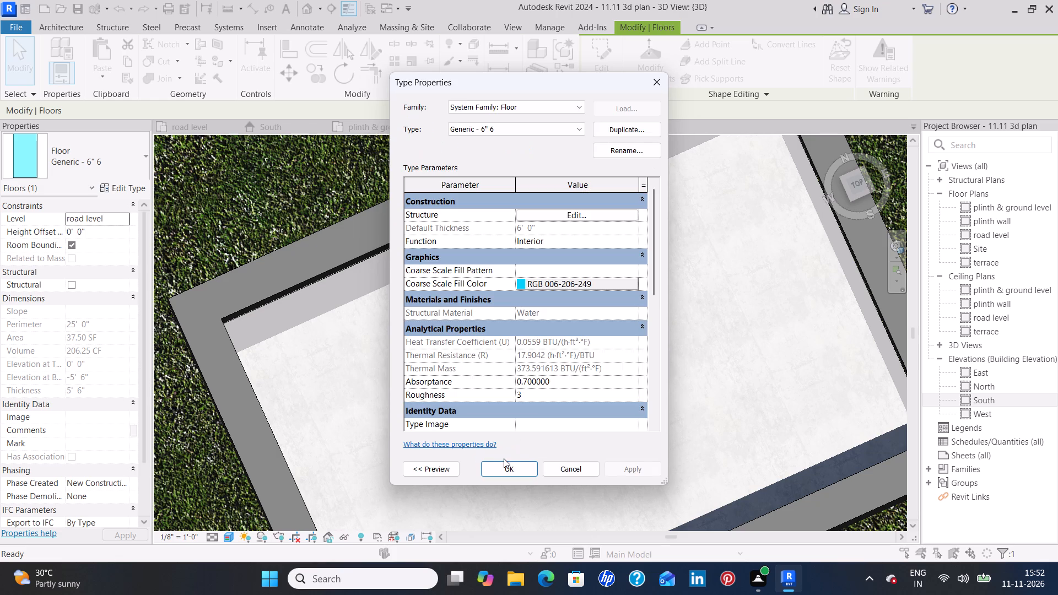
click(643, 472)
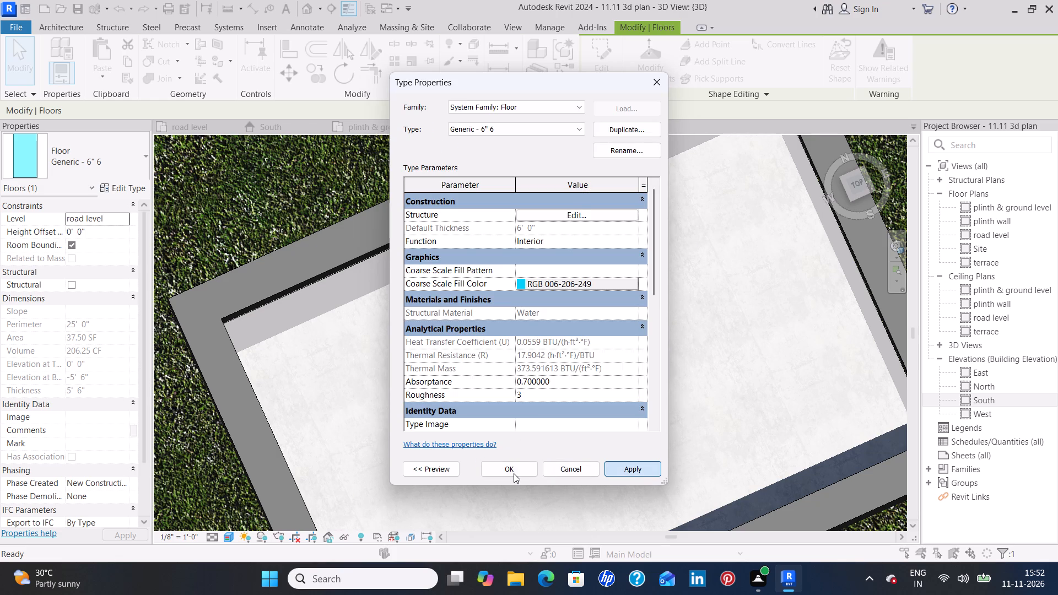
click(511, 471)
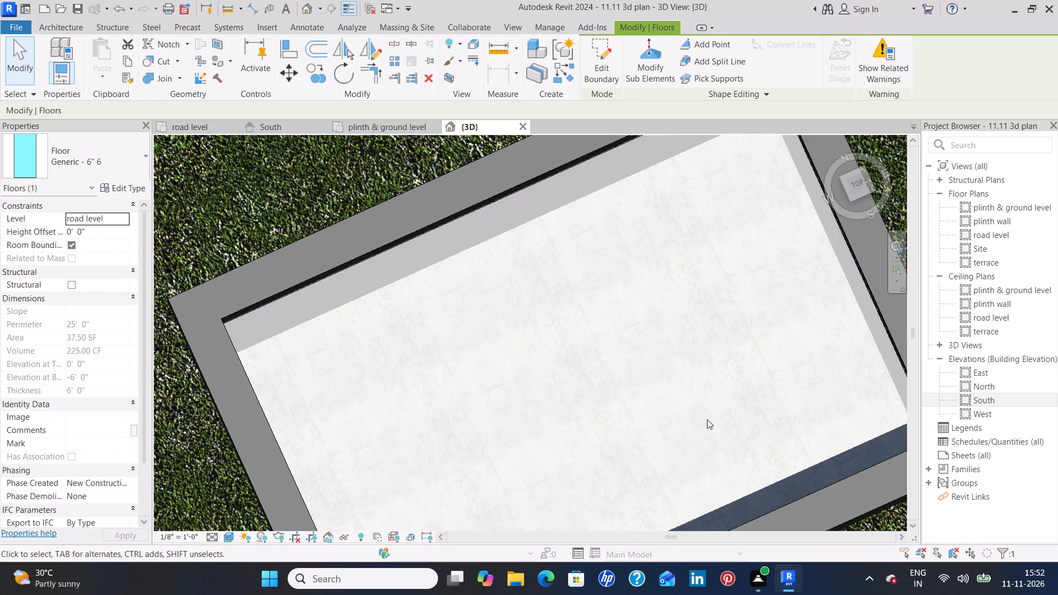
click(707, 419)
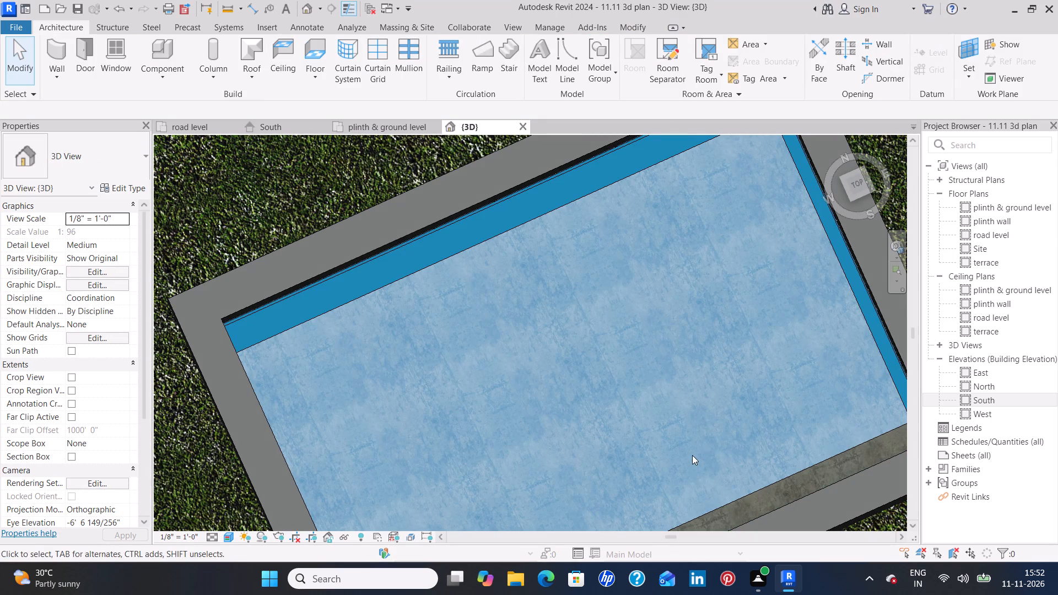
Examine the pool from above and below, select its front wall to inspect how the water meets the precast floor, and deselect it.
shift+middle_drag(677, 435, 668, 354)
shift+middle_drag(673, 461, 686, 299)
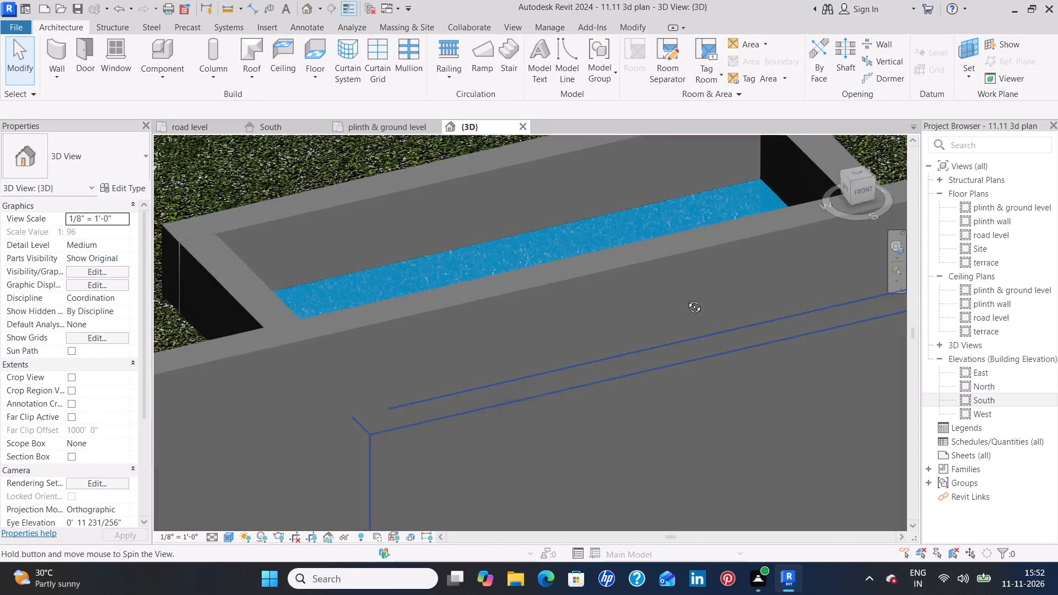
shift+middle_drag(686, 299, 686, 297)
shift+middle_drag(721, 447, 715, 276)
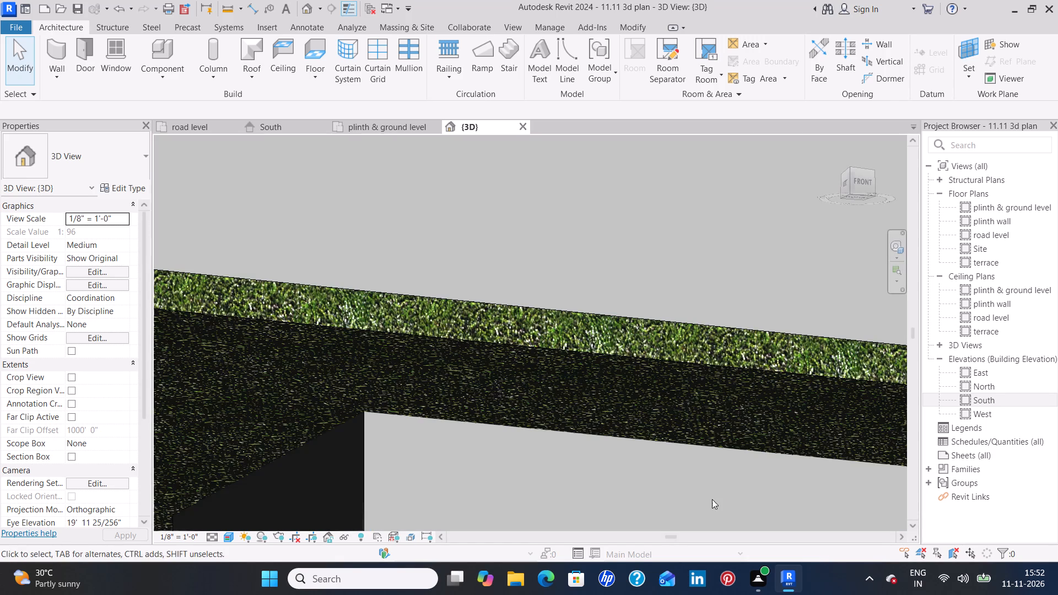
middle_drag(712, 478, 717, 336)
scroll(717, 336, down, 8)
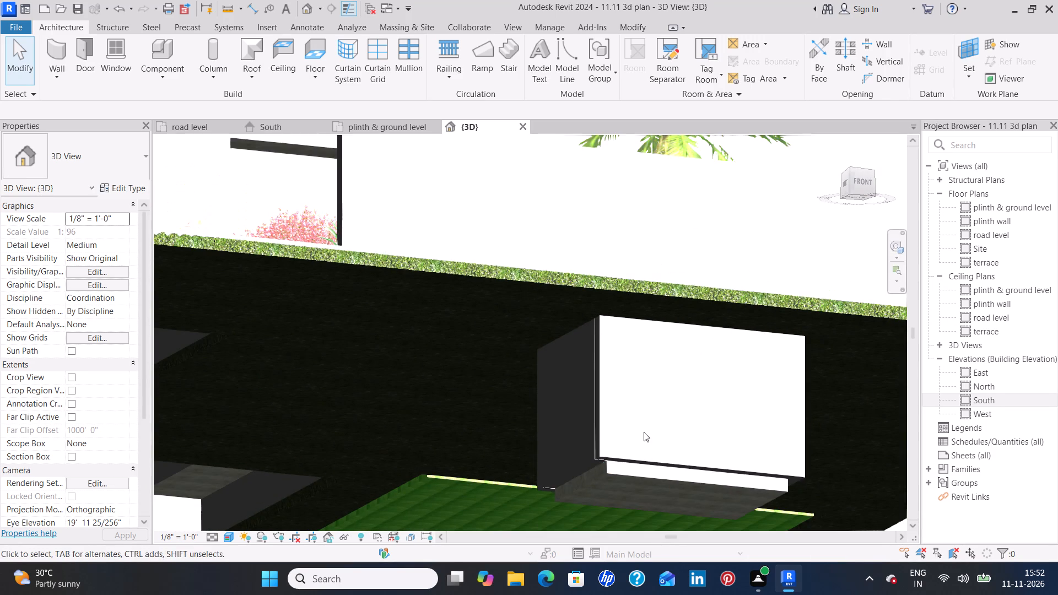
click(644, 452)
click(644, 458)
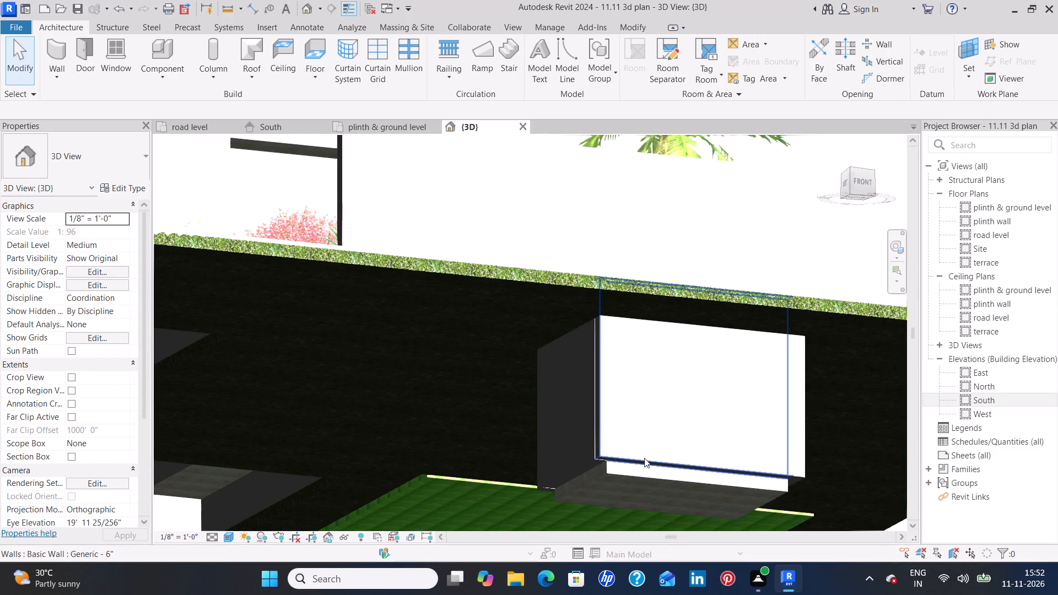
shift+middle_drag(851, 434, 773, 483)
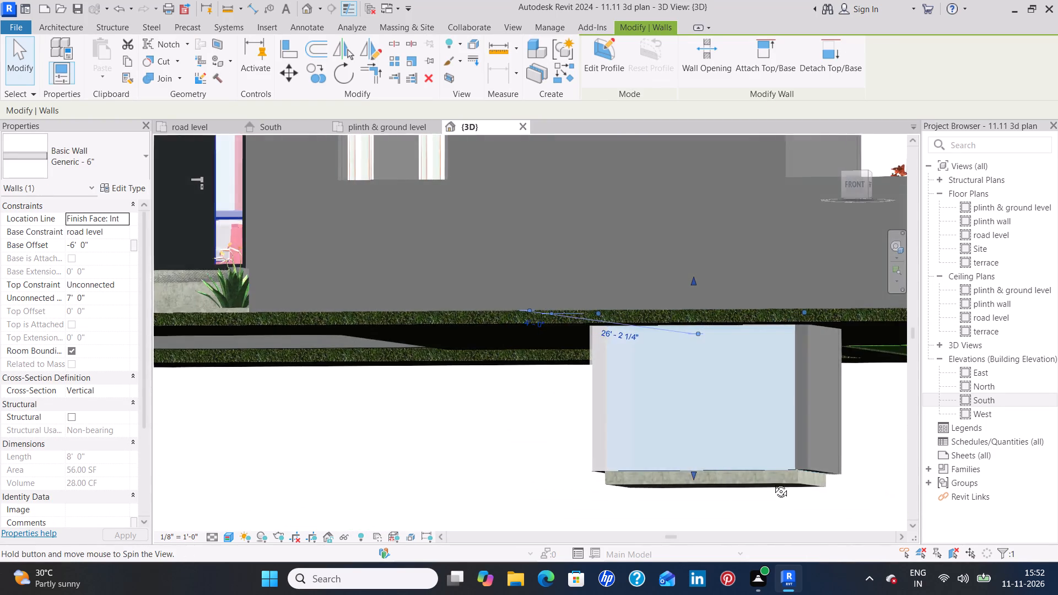
shift+middle_drag(773, 483, 746, 492)
scroll(679, 460, up, 7)
shift+middle_drag(693, 450, 857, 468)
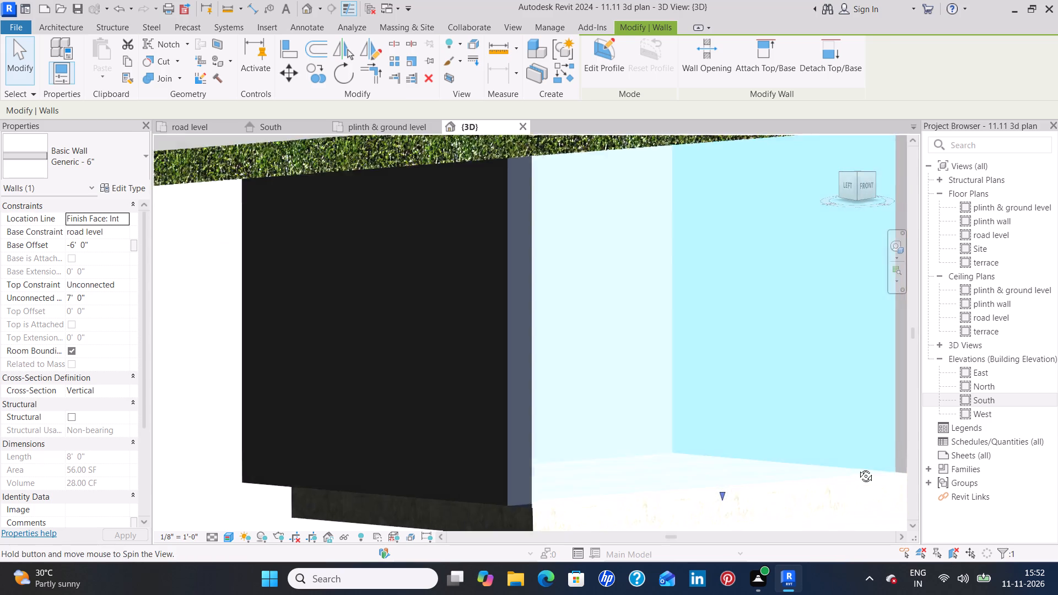
shift+middle_drag(857, 468, 862, 466)
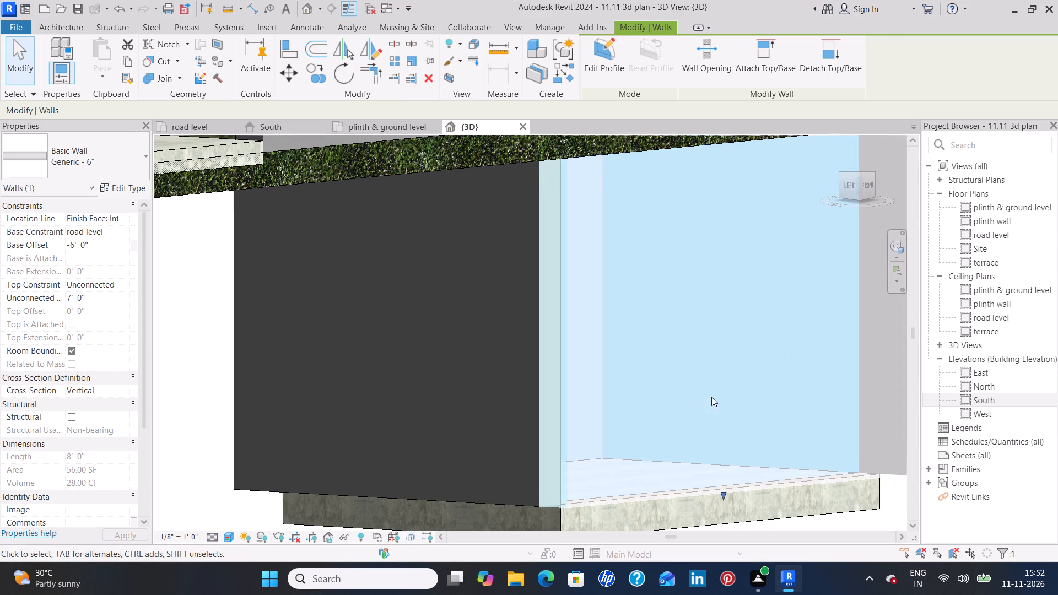
click(204, 416)
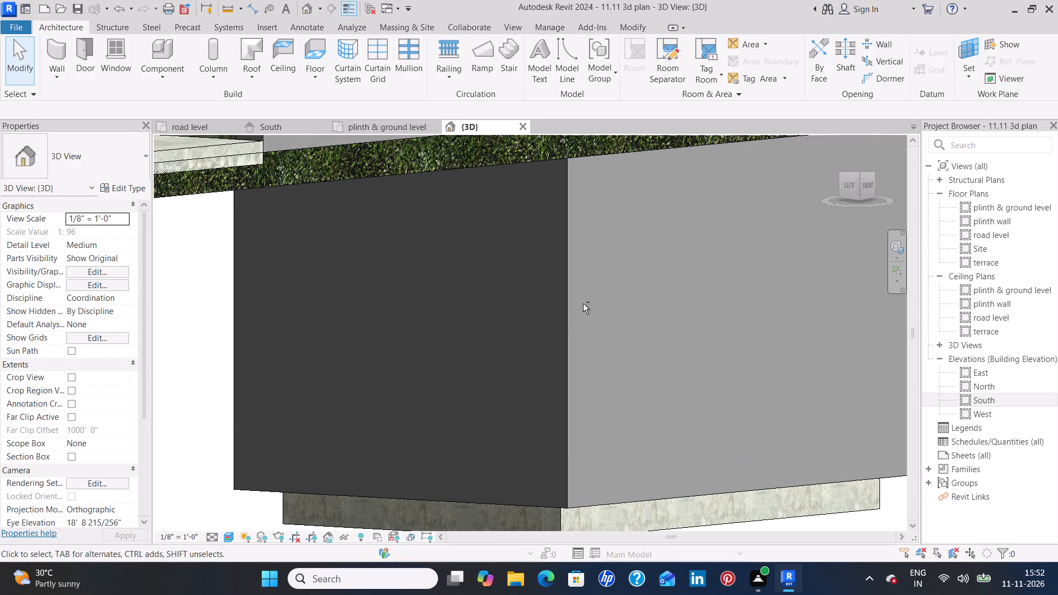
Select the pool's water floor, nudge it four increments toward the front wall over the exposed precast strip, and deselect it.
shift+middle_drag(586, 304, 601, 459)
shift+middle_drag(584, 280, 614, 423)
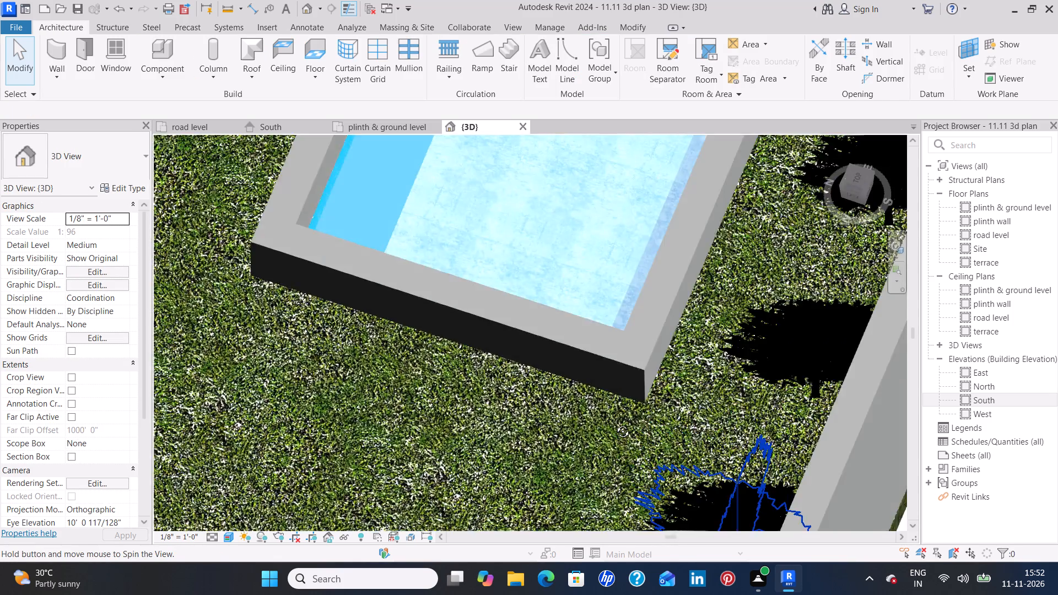
shift+middle_drag(614, 423, 616, 447)
shift+middle_drag(630, 281, 639, 360)
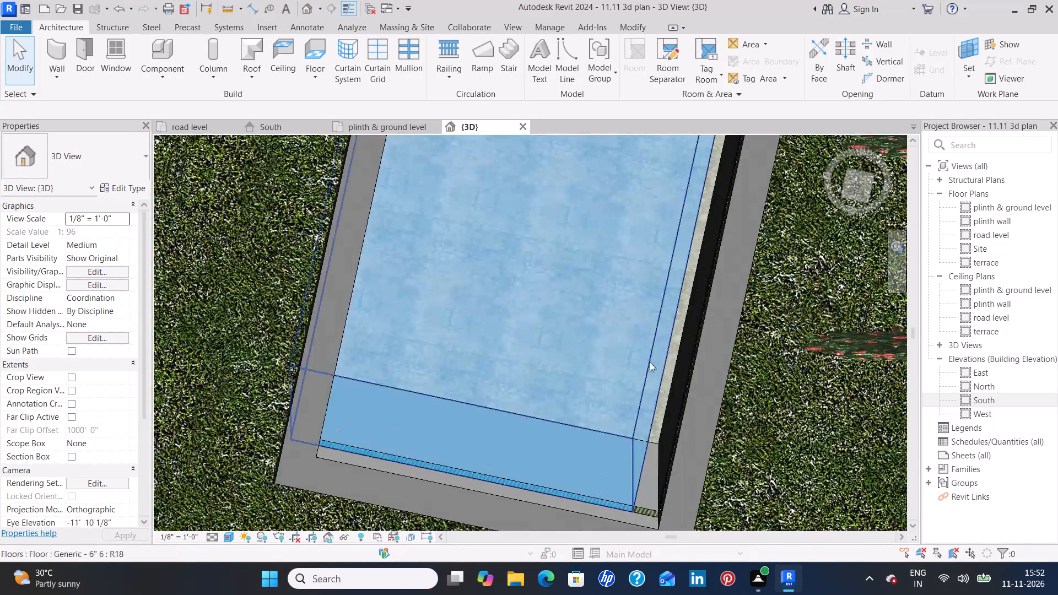
shift+middle_drag(790, 378, 755, 342)
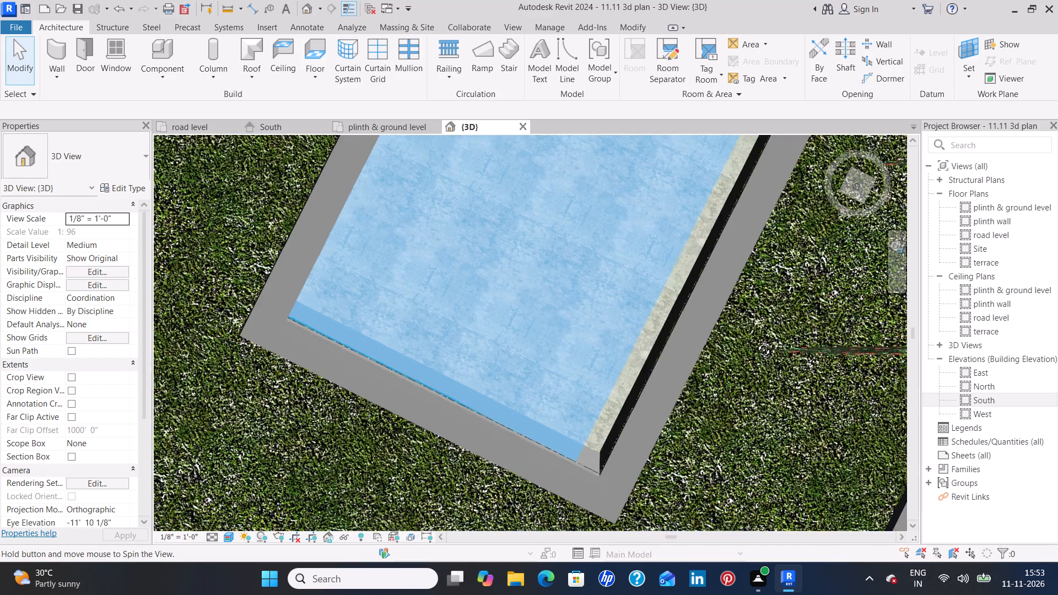
shift+middle_drag(755, 342, 679, 311)
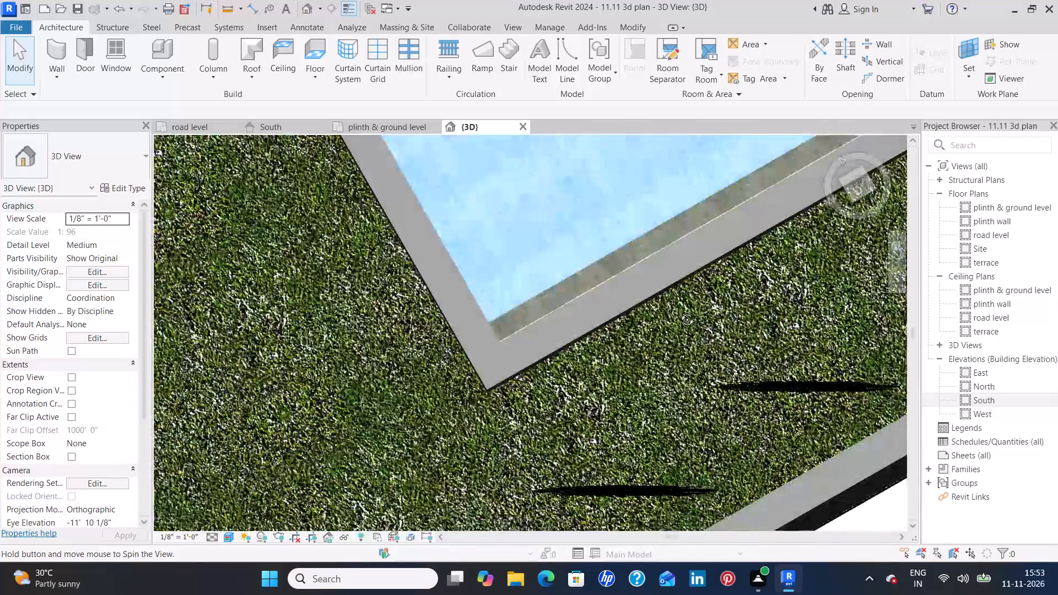
shift+middle_drag(679, 311, 674, 304)
scroll(581, 275, down, 4)
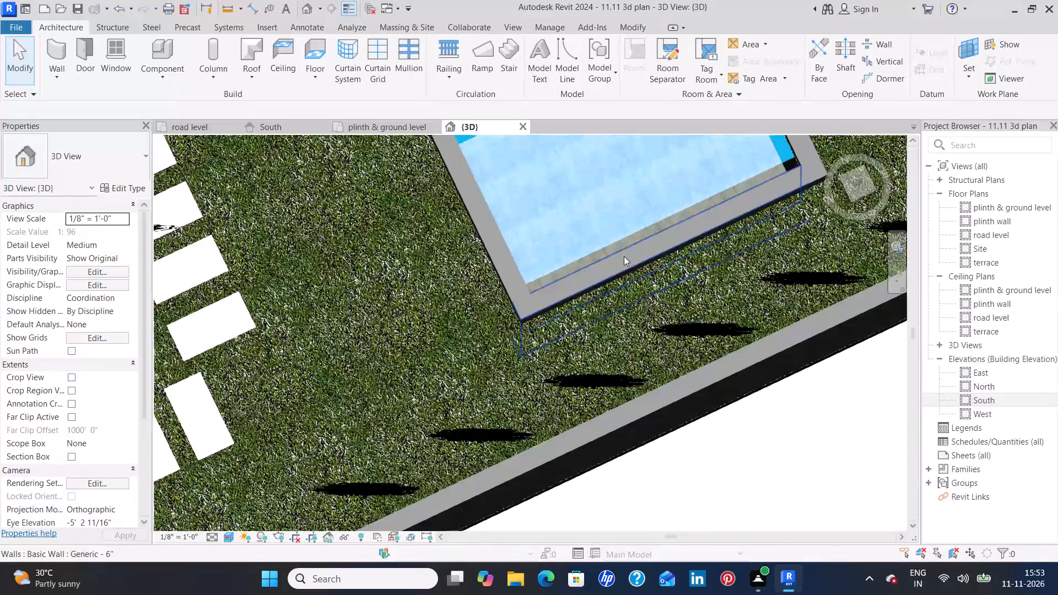
middle_drag(653, 220, 585, 403)
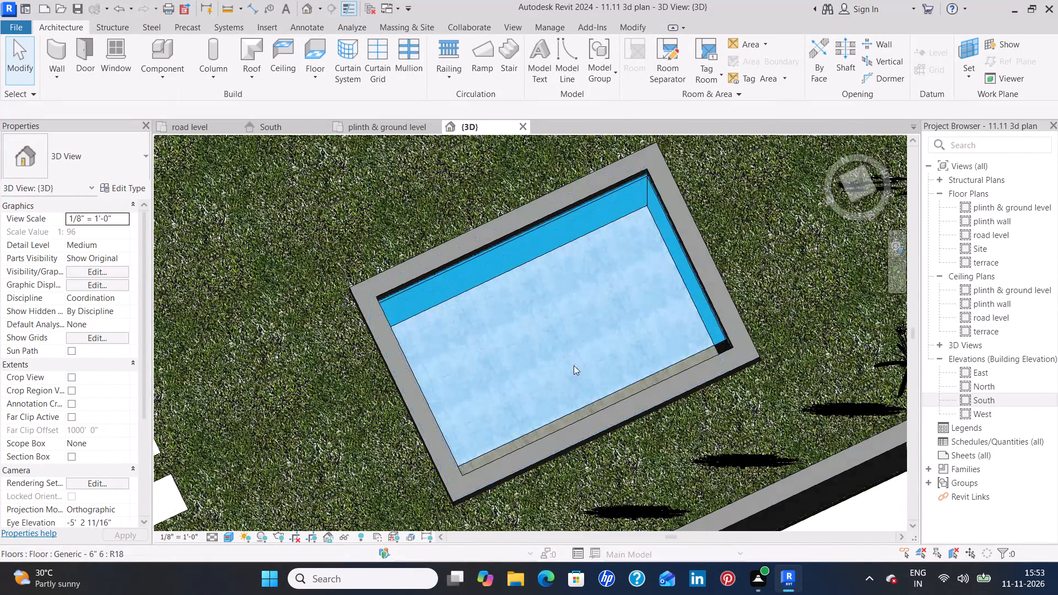
click(633, 381)
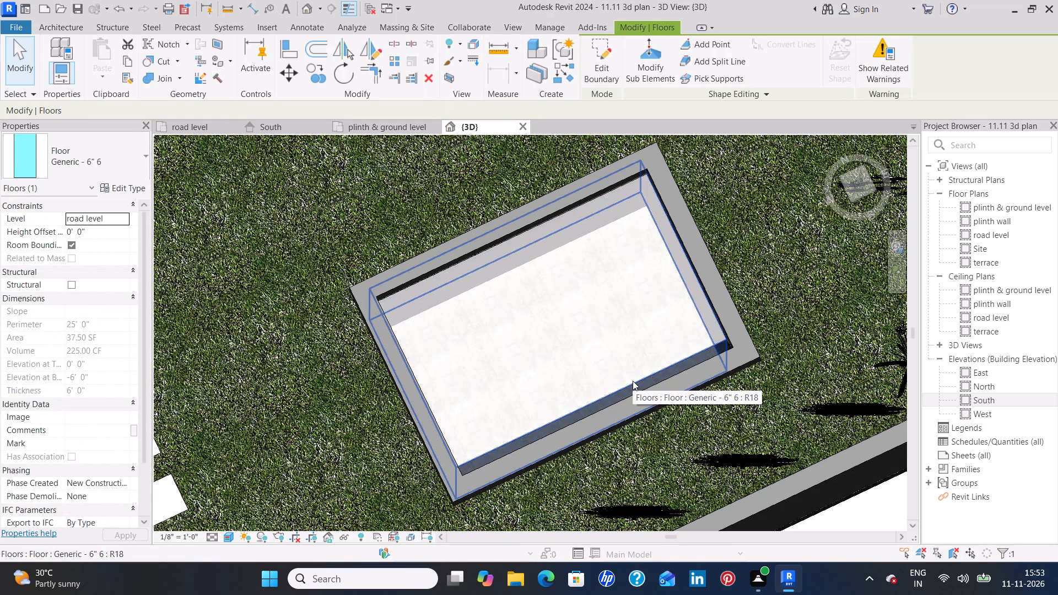
key(Down)
key(Down)
key(Down)
key(Down)
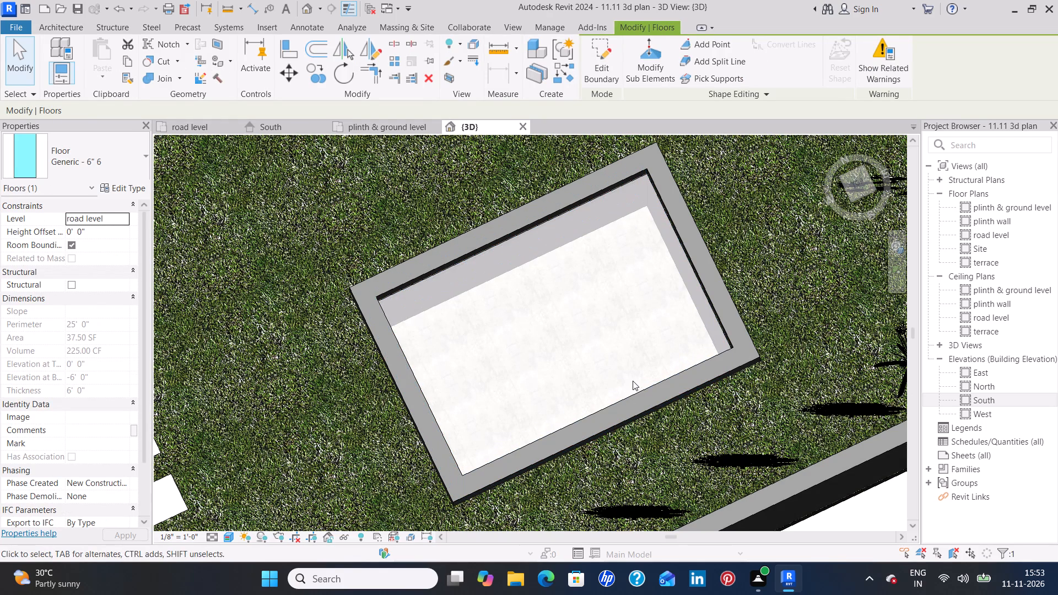
click(303, 427)
Select the water floor again, nudge it two more increments toward the front wall's inner face, and deselect it.
scroll(573, 334, down, 3)
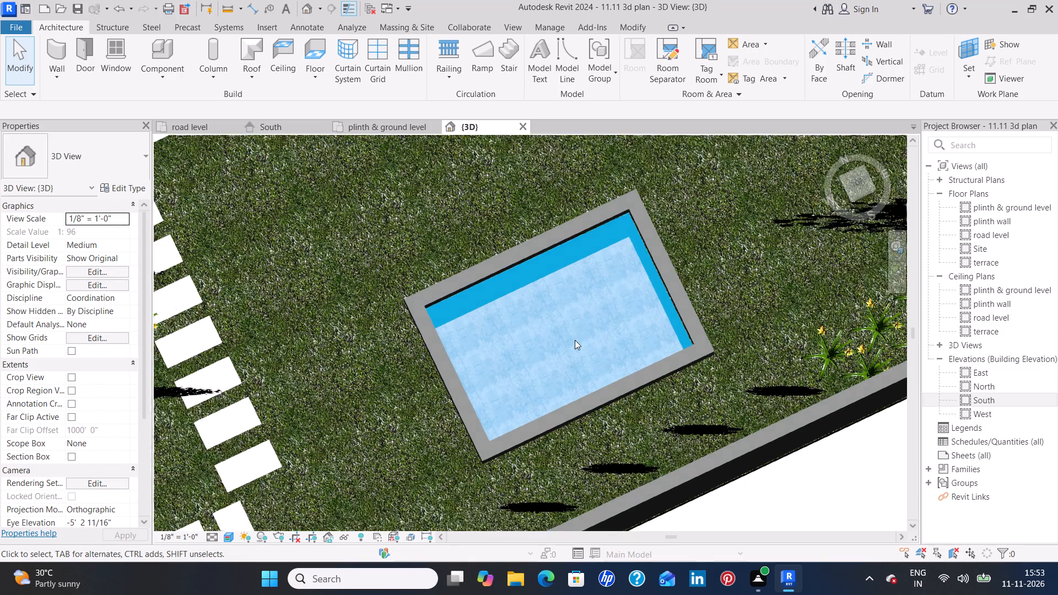
shift+middle_drag(575, 340, 584, 375)
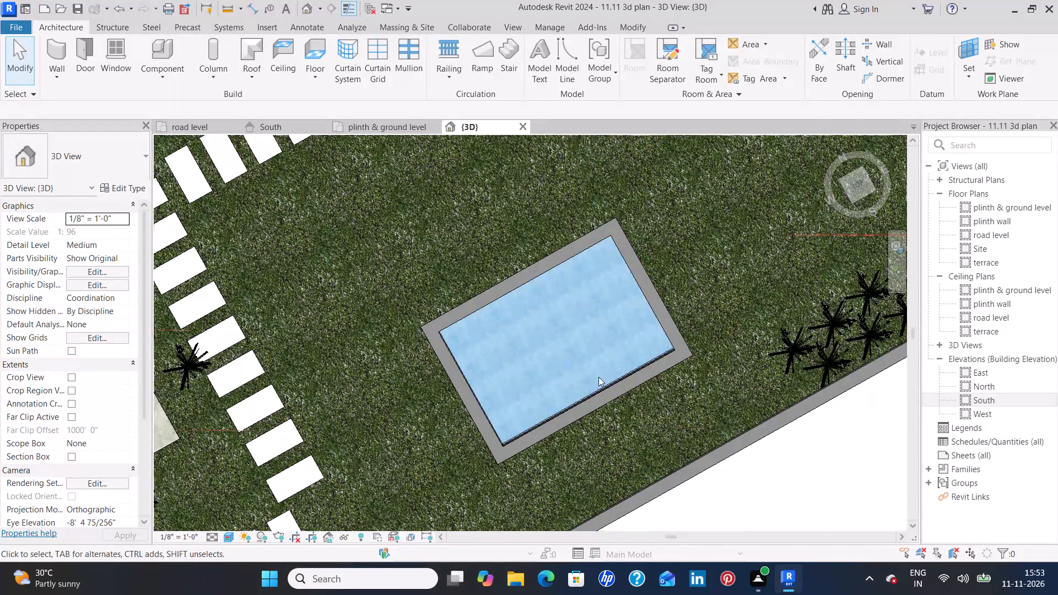
scroll(598, 377, up, 7)
click(602, 404)
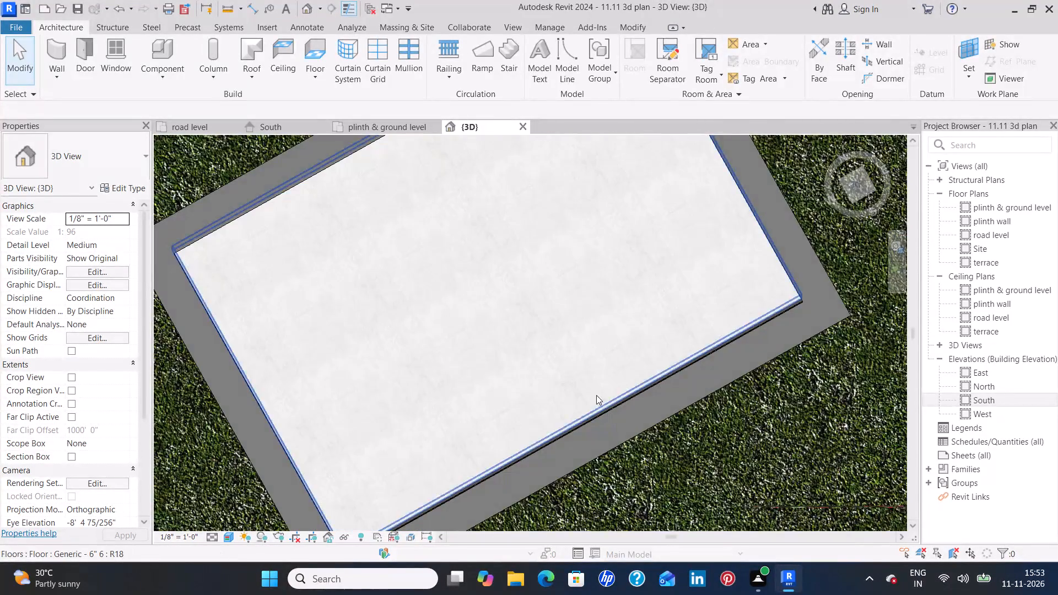
scroll(588, 372, up, 5)
key(Down)
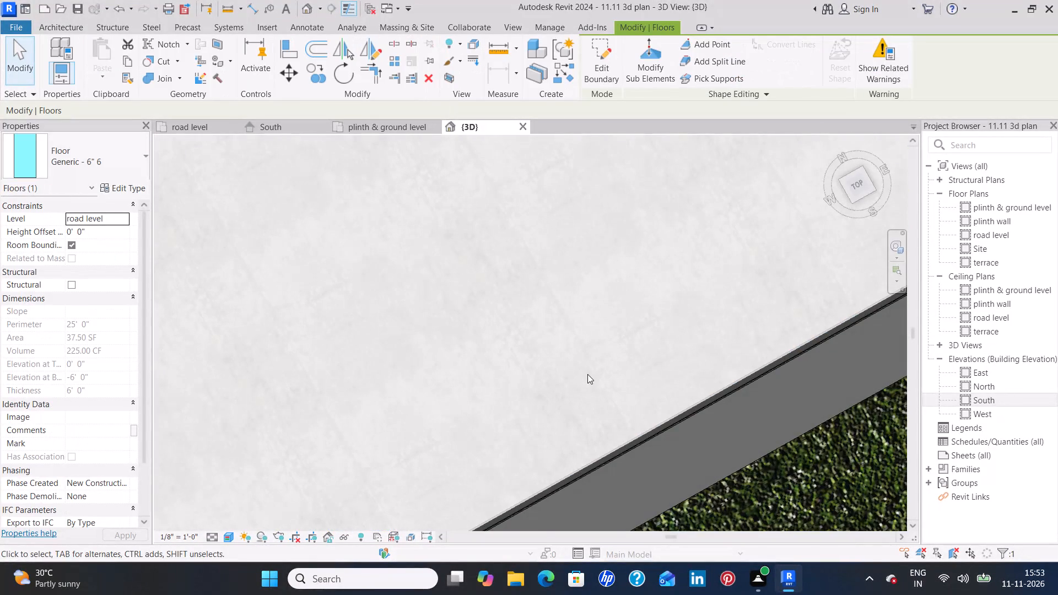
key(Down)
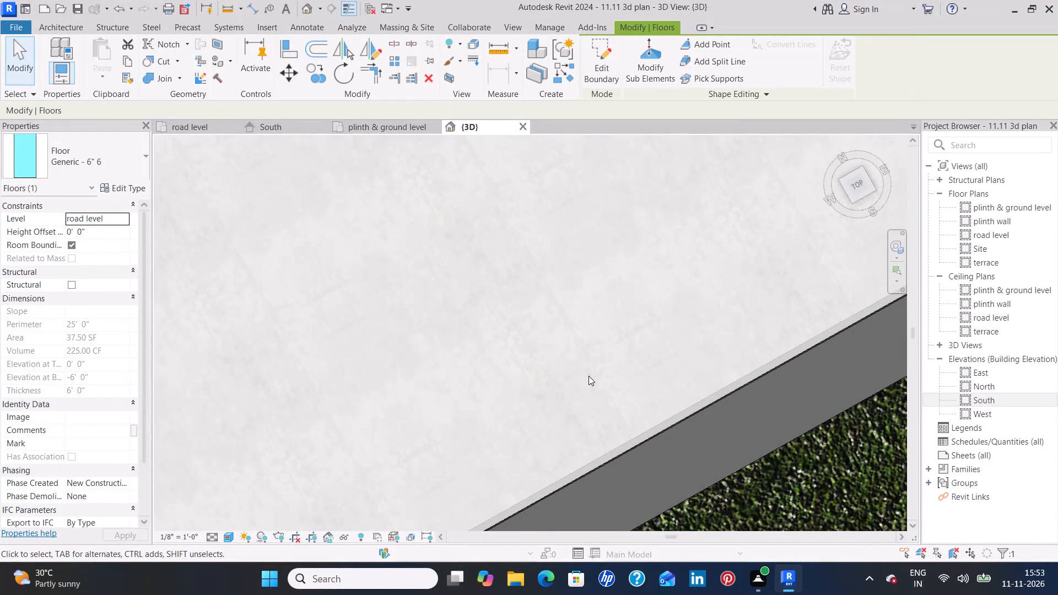
click(589, 376)
Examine the pool from above, below and several sides, checking the water against the walls and its place in the garden.
scroll(593, 380, down, 10)
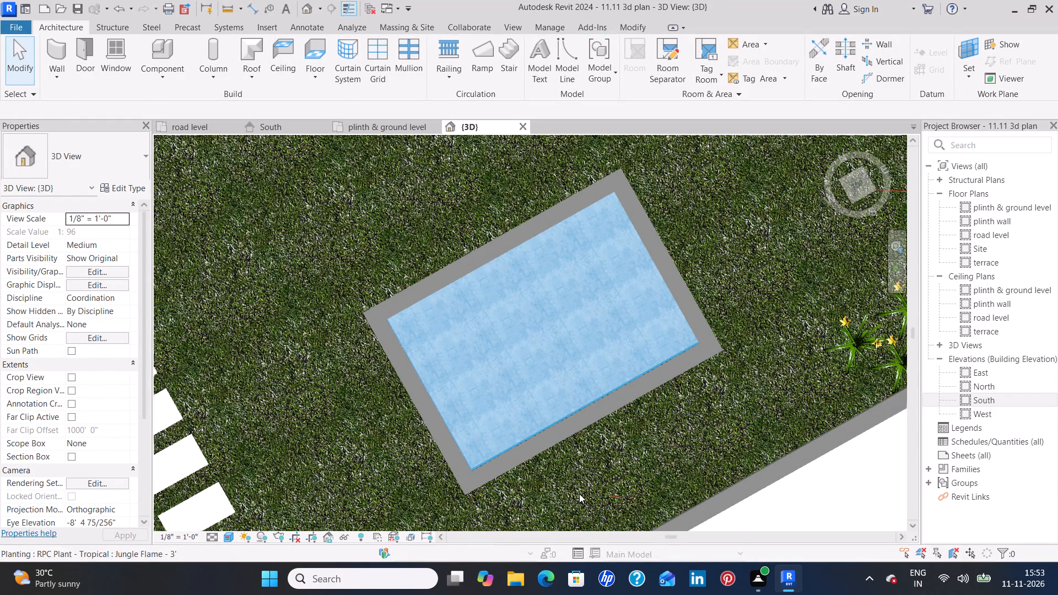
shift+middle_drag(579, 494, 631, 354)
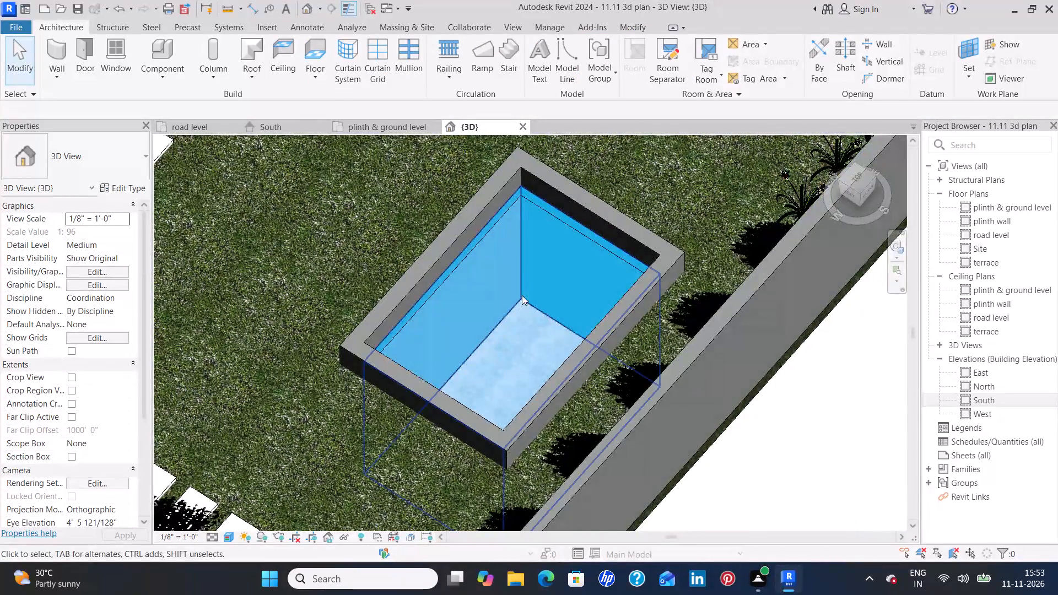
scroll(522, 295, up, 4)
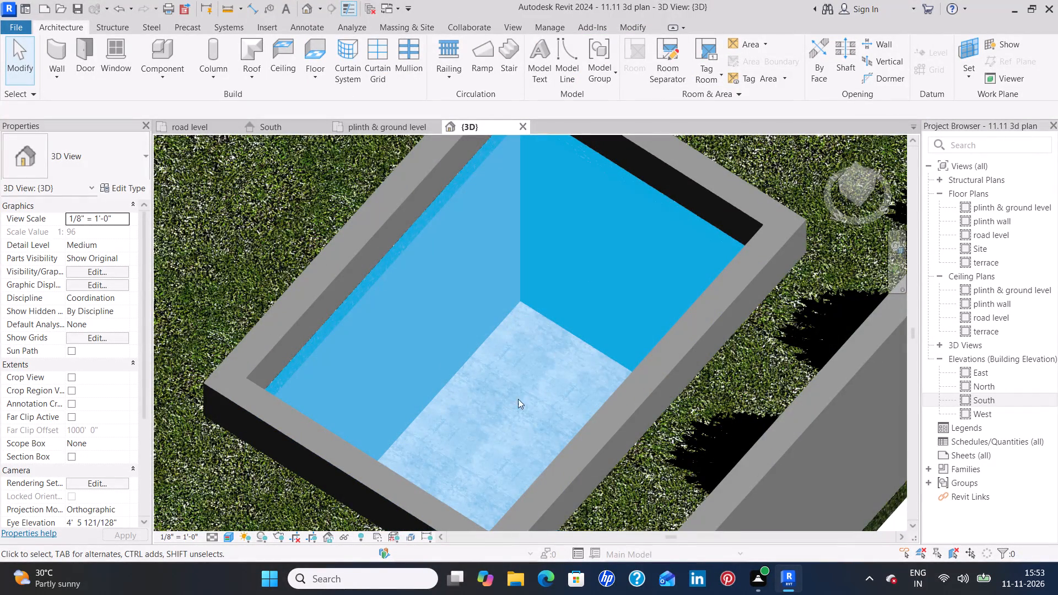
scroll(535, 393, down, 5)
shift+middle_drag(535, 474, 561, 436)
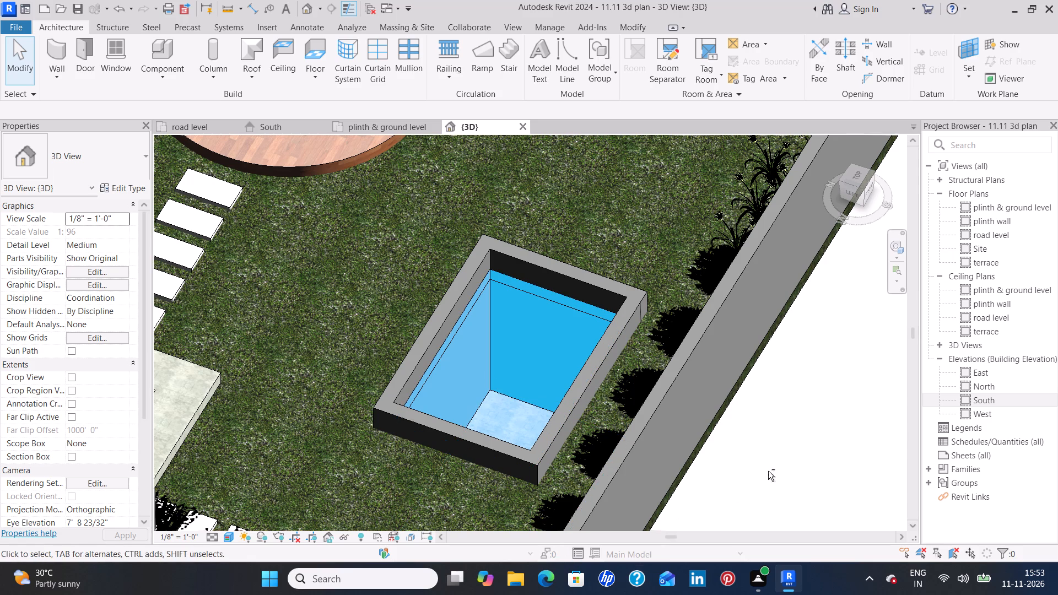
shift+middle_drag(769, 471, 728, 216)
scroll(518, 428, down, 3)
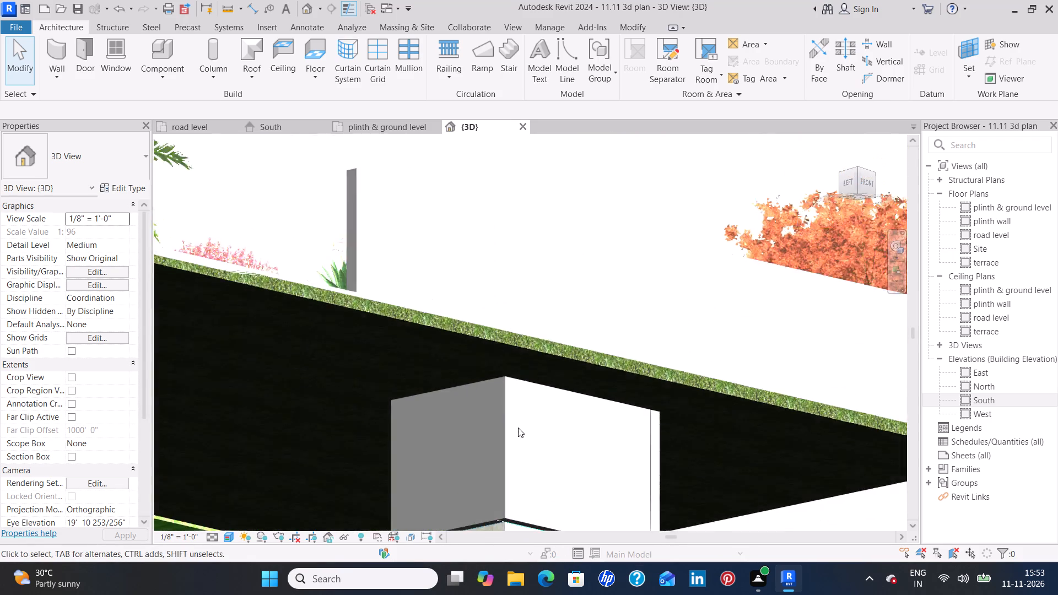
scroll(518, 428, down, 2)
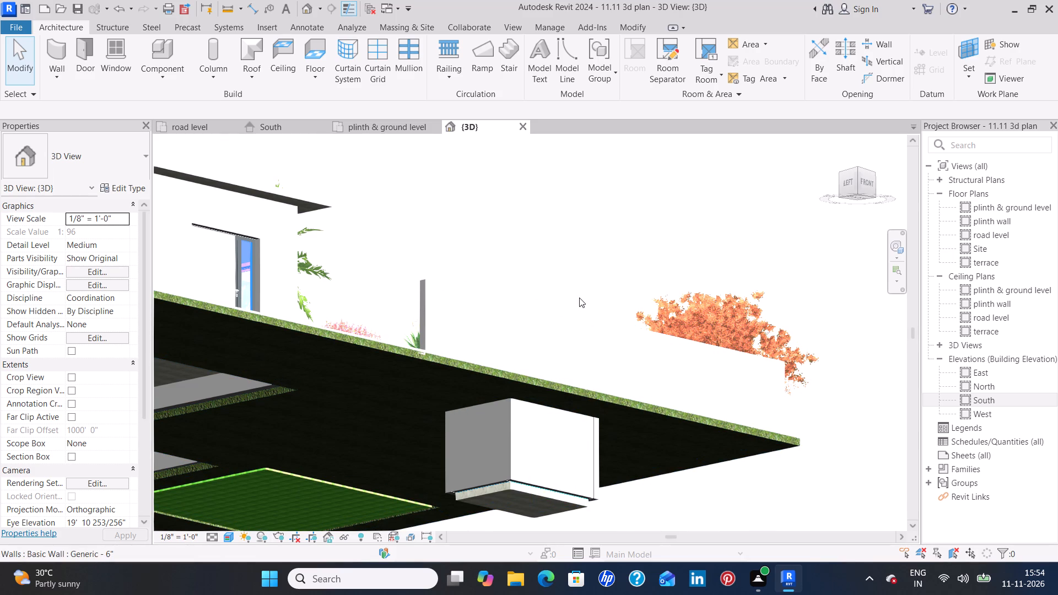
shift+middle_drag(580, 294, 597, 477)
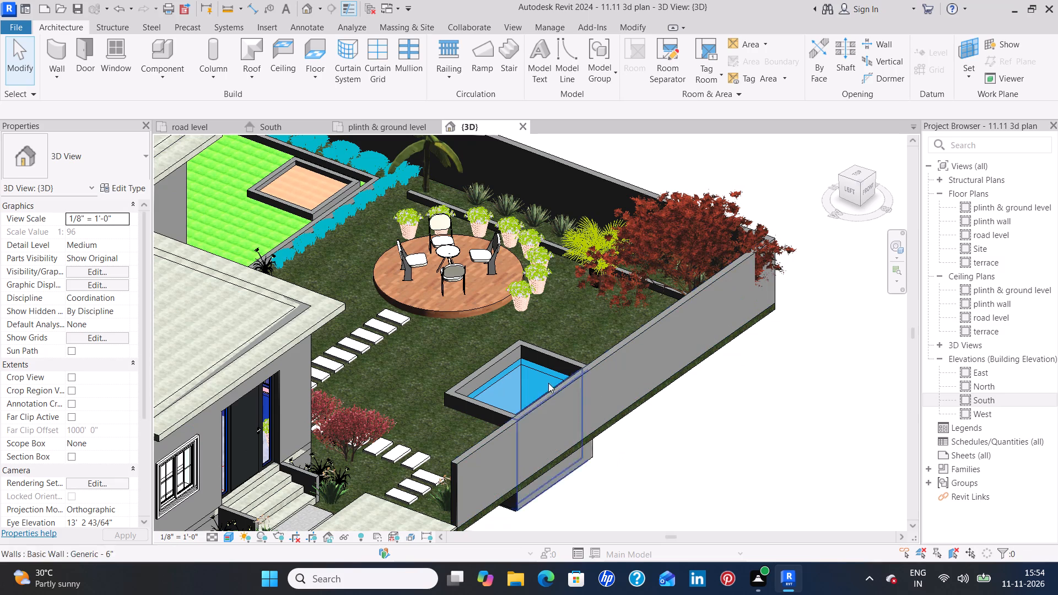
scroll(520, 367, up, 3)
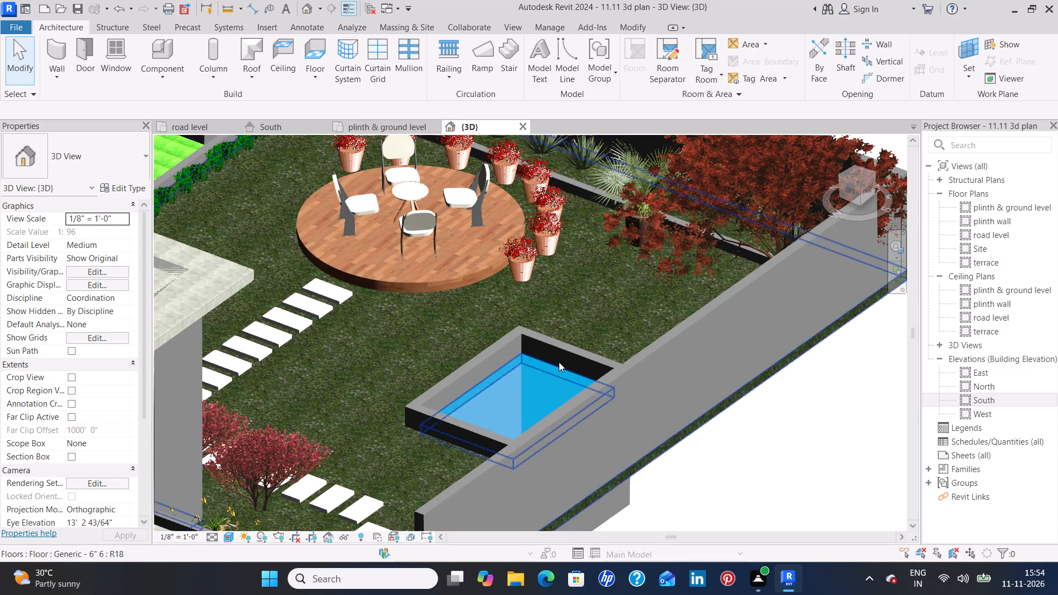
shift+middle_drag(624, 324, 541, 390)
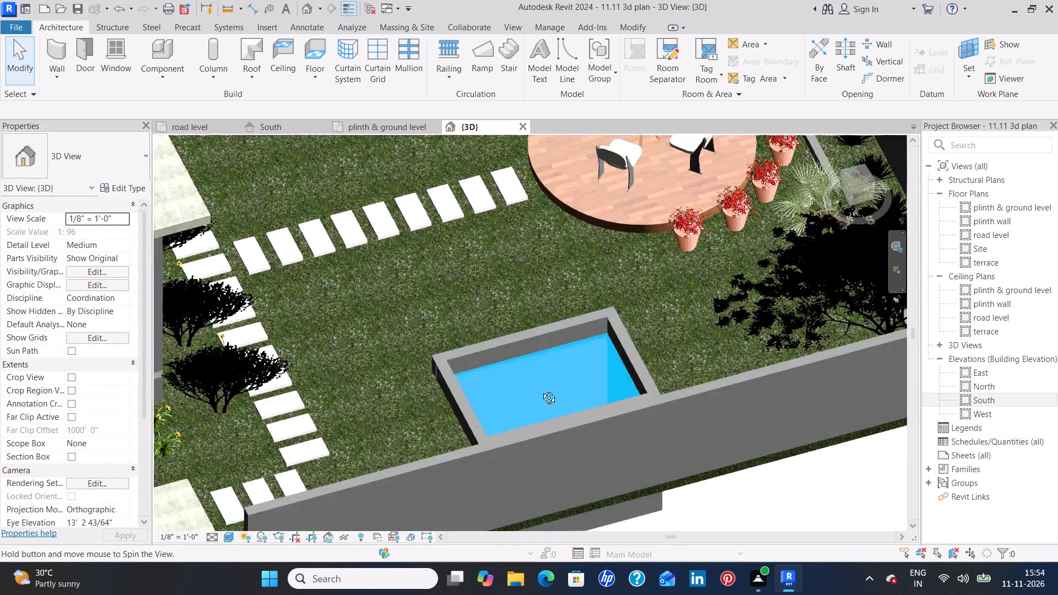
shift+middle_drag(541, 390, 657, 425)
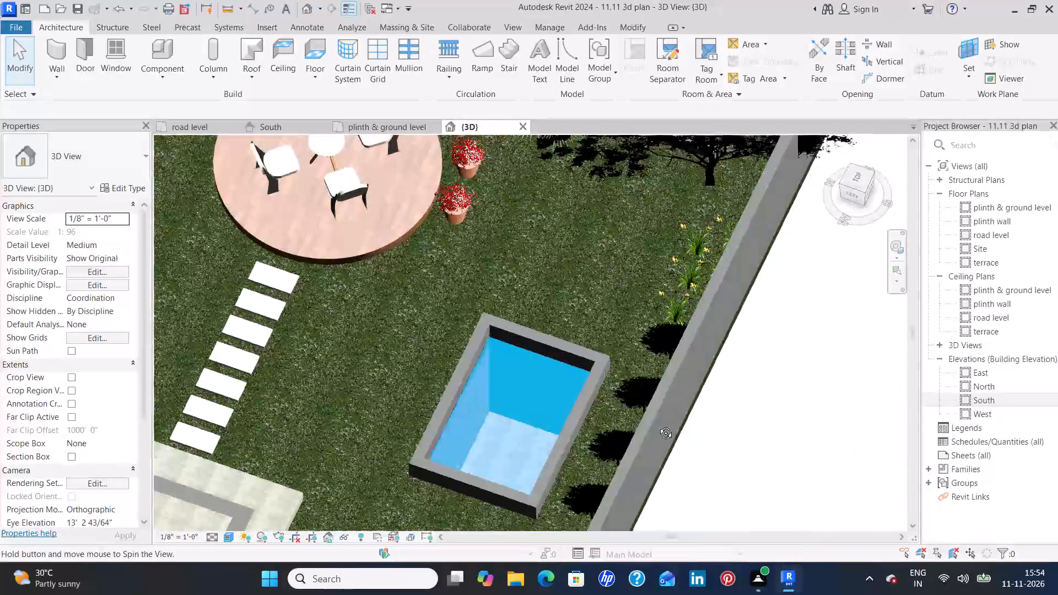
shift+middle_drag(657, 425, 686, 377)
middle_drag(542, 447, 565, 262)
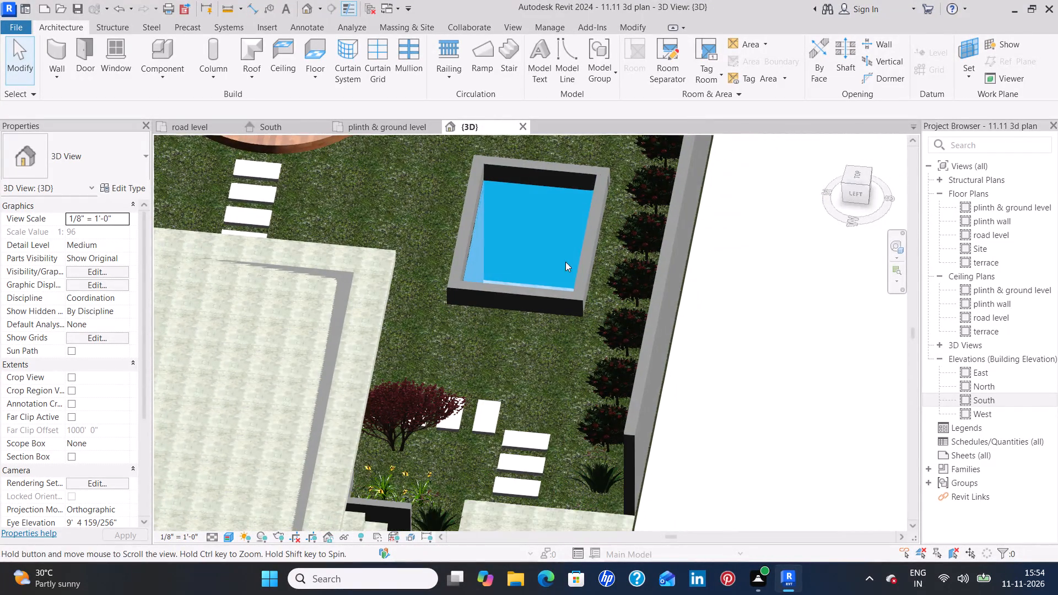
In the plinth & ground level plan, place a perspective camera beside the stepping-stone path, aimed diagonally across the pool.
click(187, 126)
scroll(397, 257, down, 8)
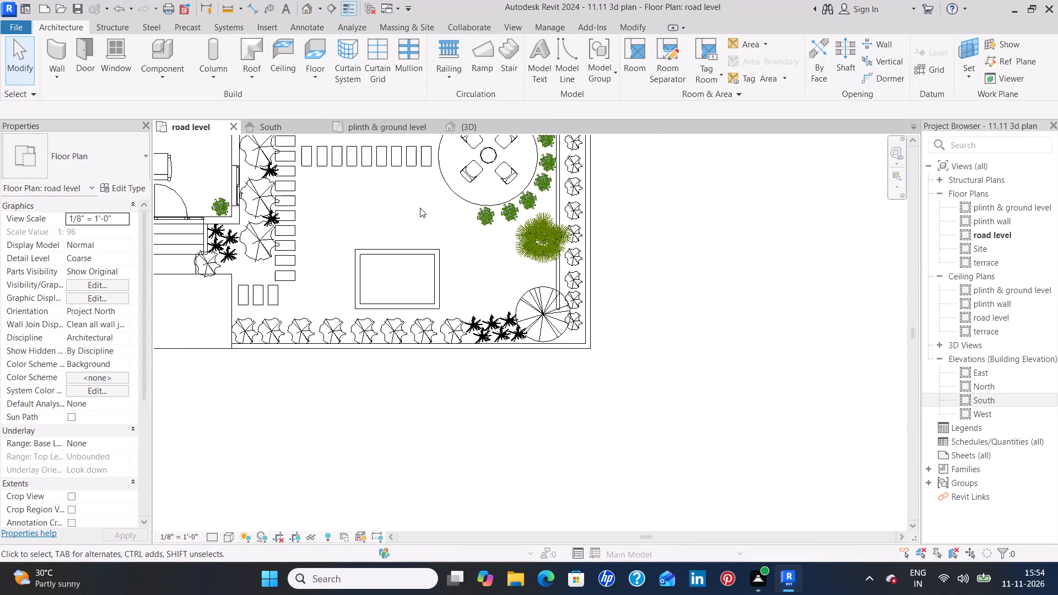
middle_drag(432, 203, 459, 283)
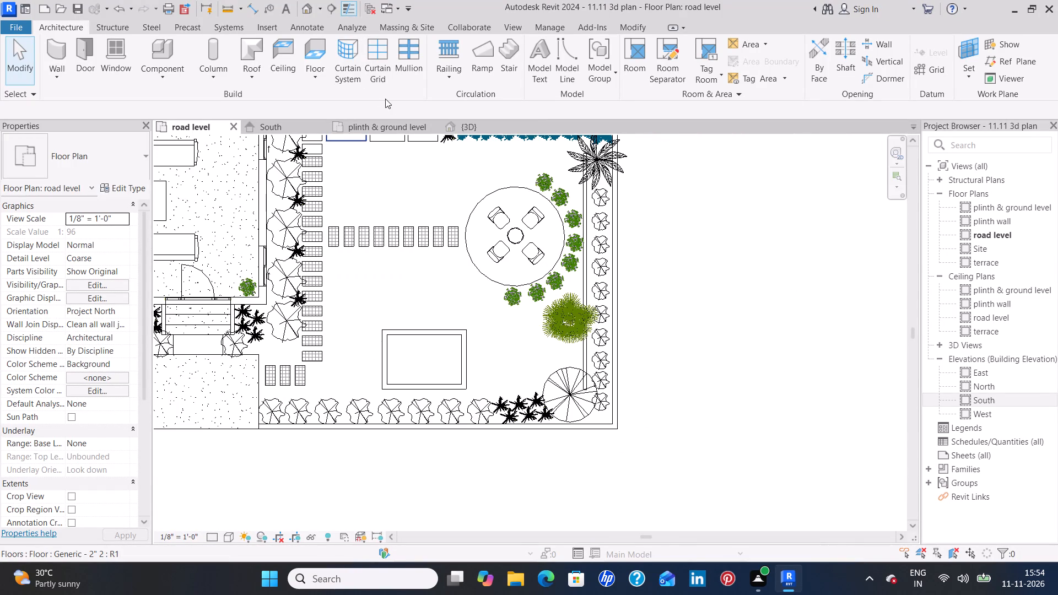
click(385, 122)
middle_drag(663, 392, 654, 328)
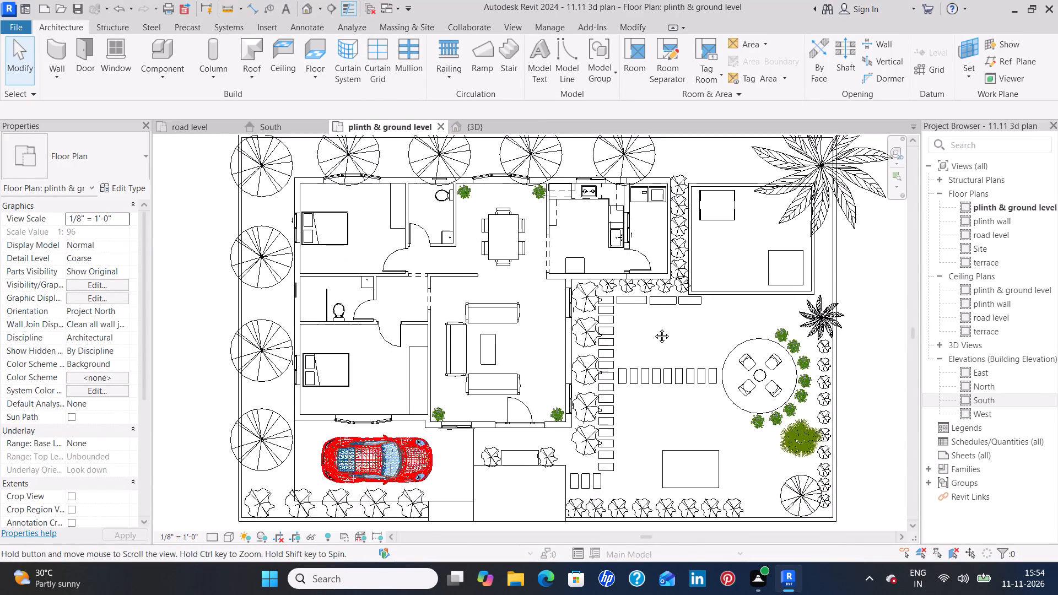
middle_drag(654, 328, 608, 222)
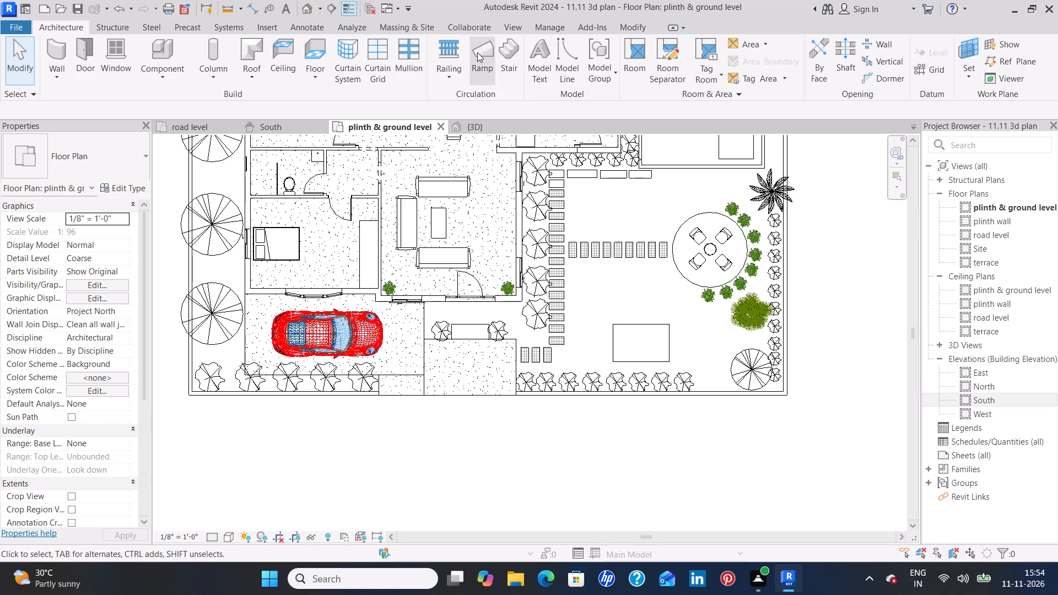
click(510, 26)
click(434, 85)
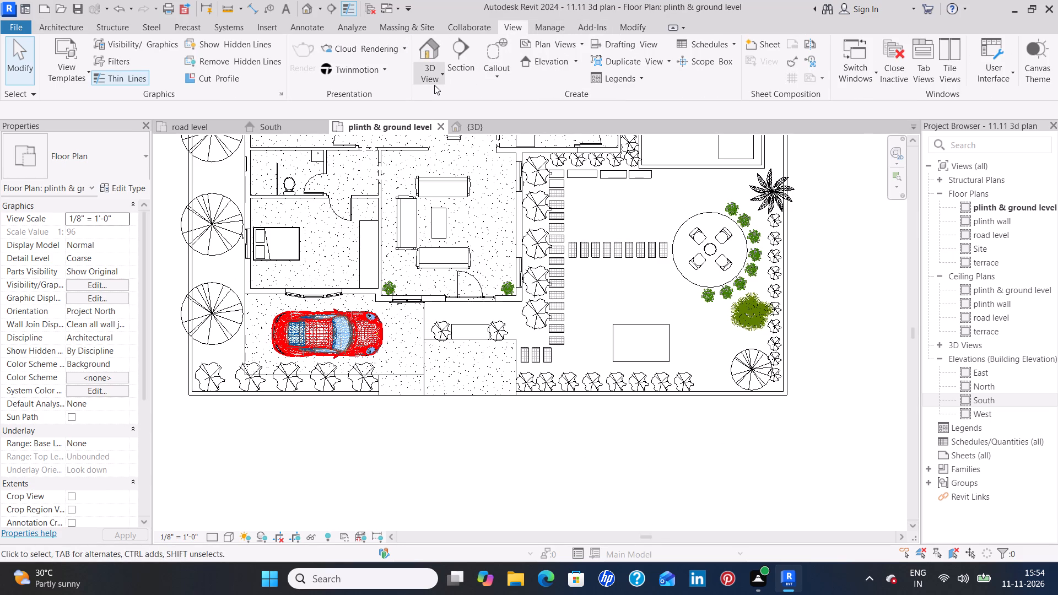
click(457, 129)
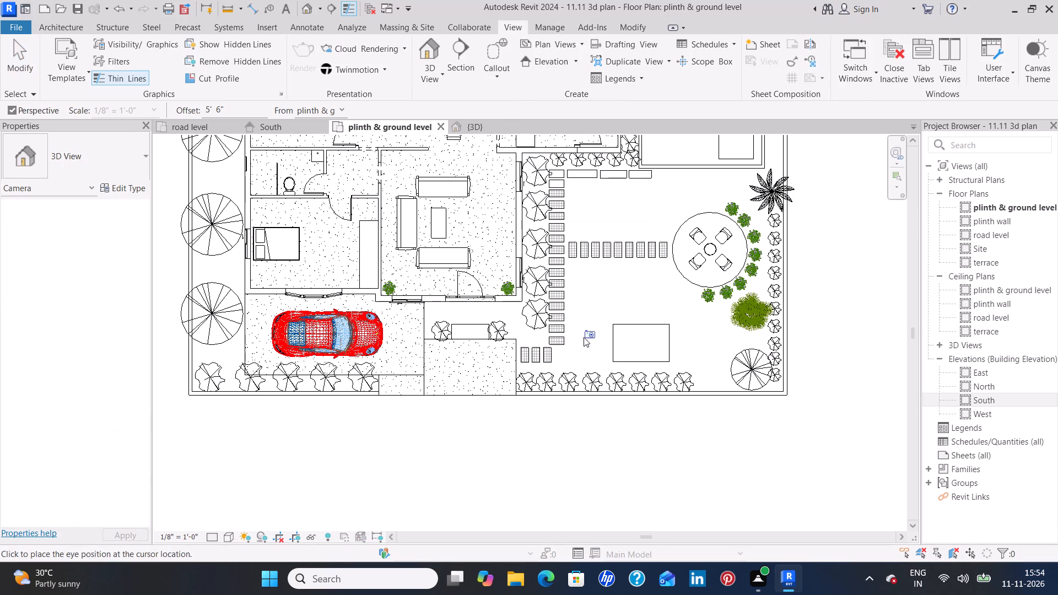
click(569, 299)
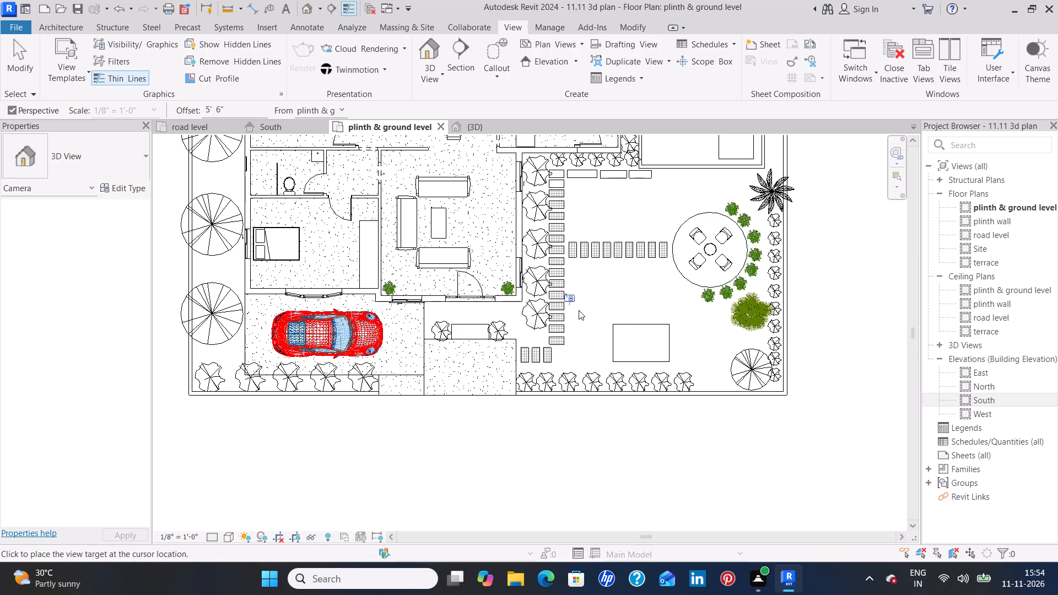
click(681, 370)
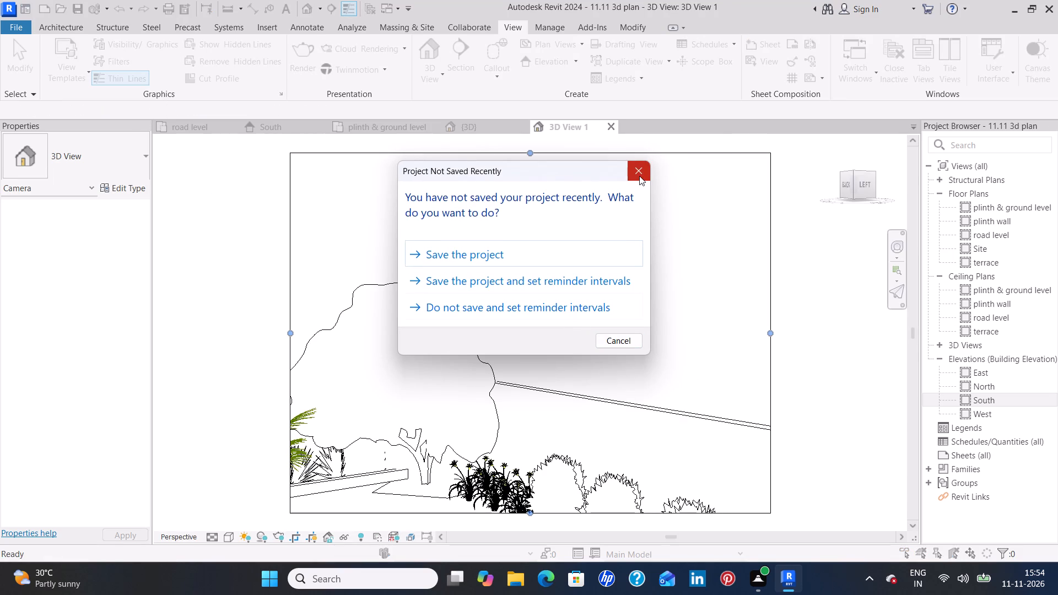
click(639, 176)
Extend the camera view's crop downward over the pool and lower its upper edge to frame the pool and planting.
scroll(604, 348, down, 4)
middle_drag(584, 377, 575, 259)
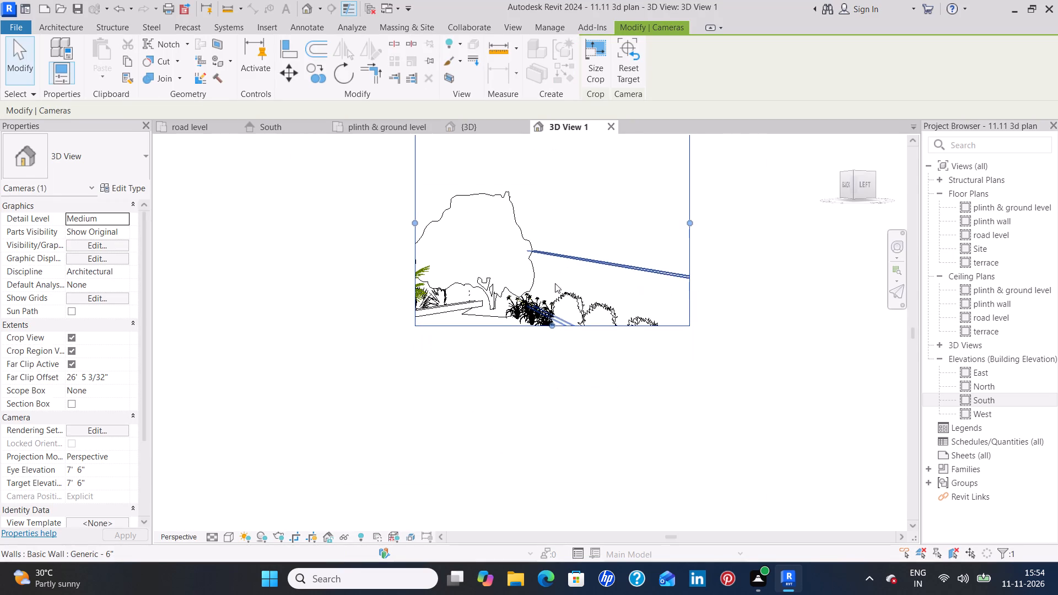
drag(548, 327, 596, 465)
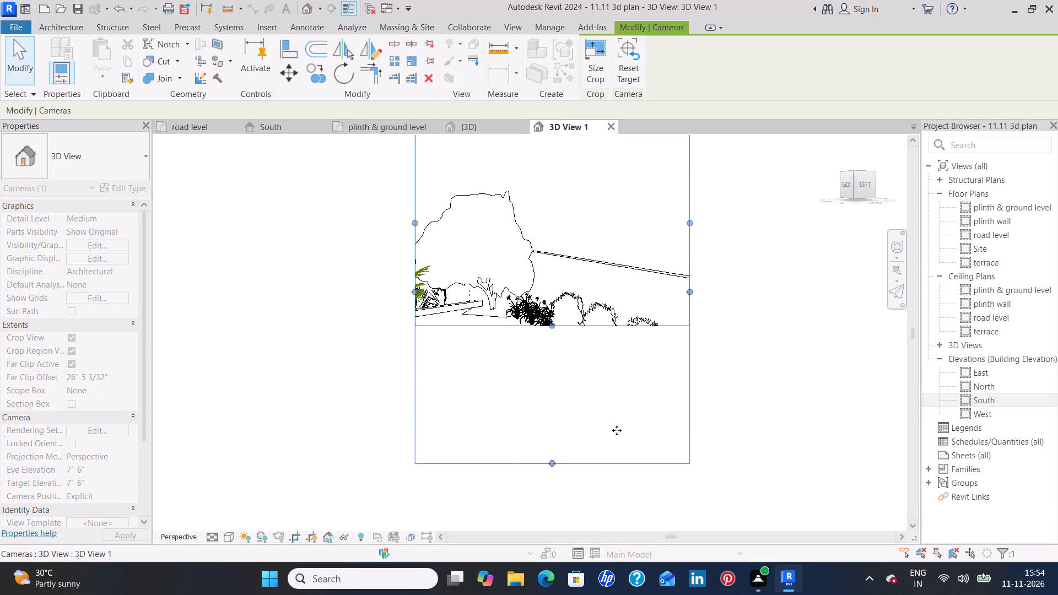
middle_drag(538, 391, 538, 371)
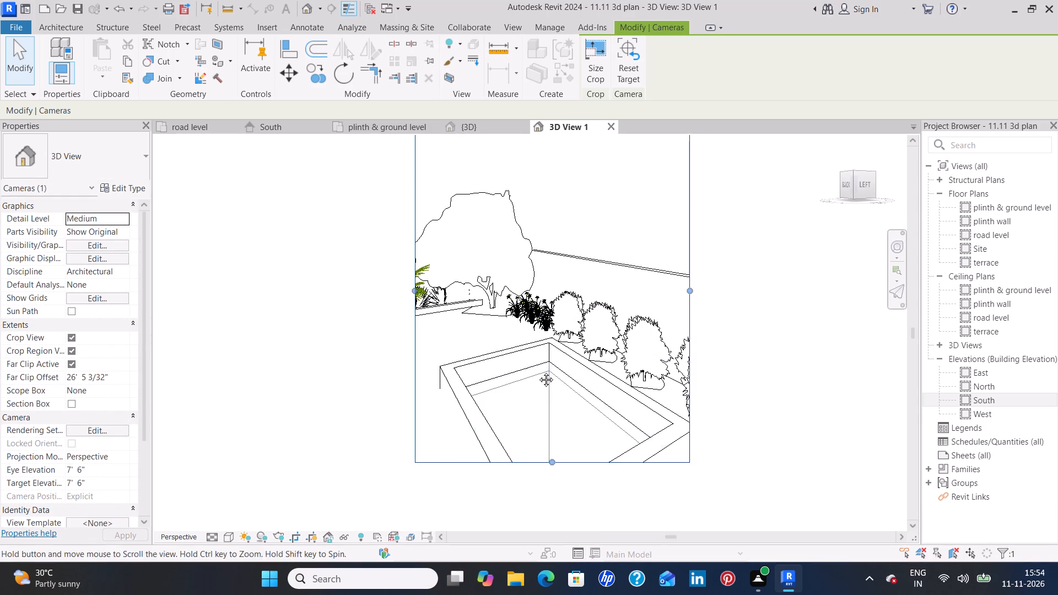
middle_drag(538, 371, 544, 302)
drag(555, 376, 563, 406)
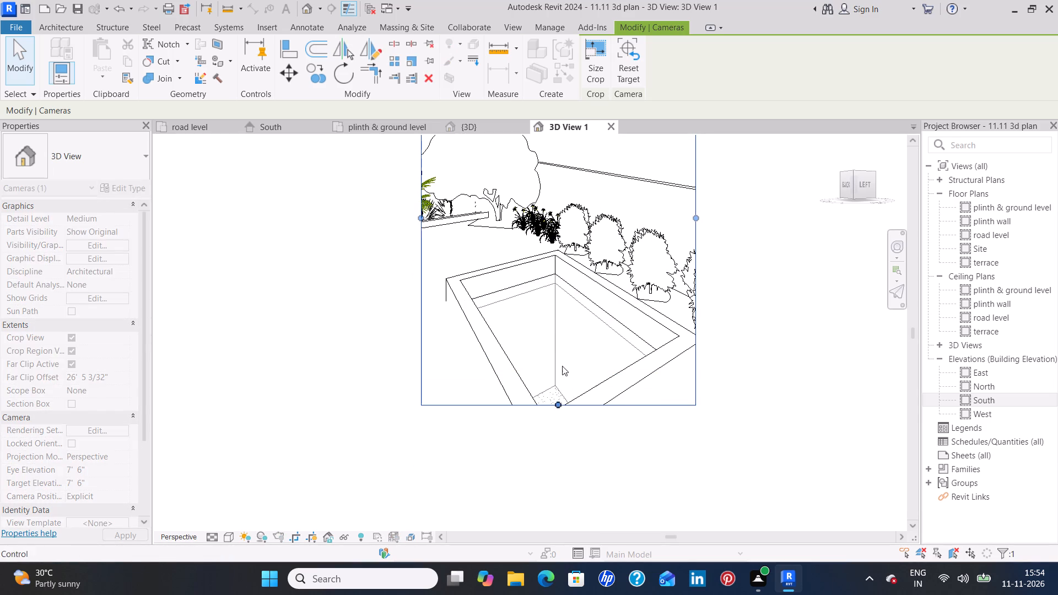
middle_drag(562, 295, 558, 475)
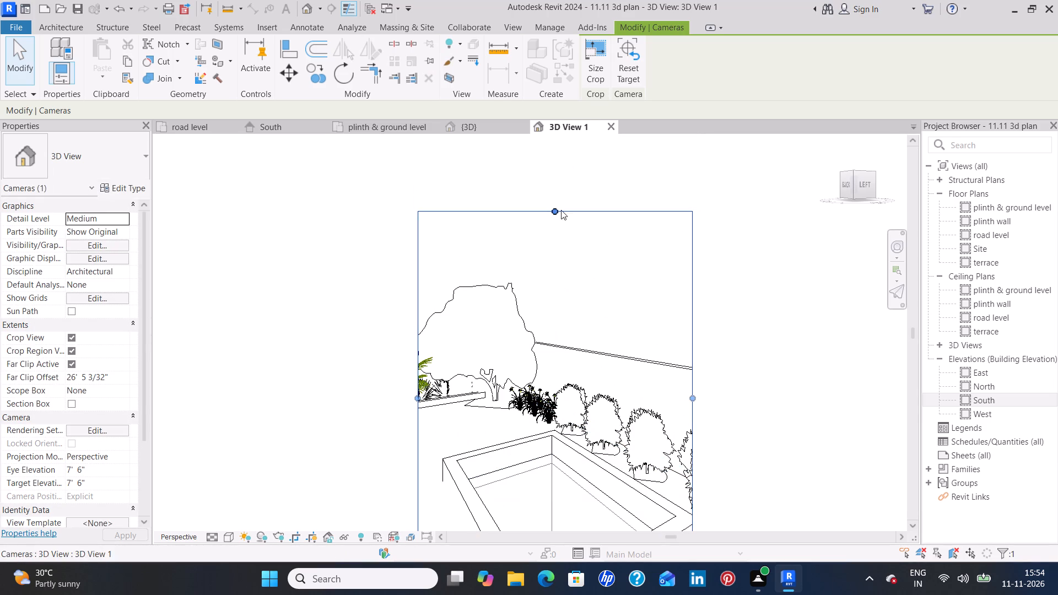
drag(556, 210, 555, 327)
middle_drag(535, 425, 542, 262)
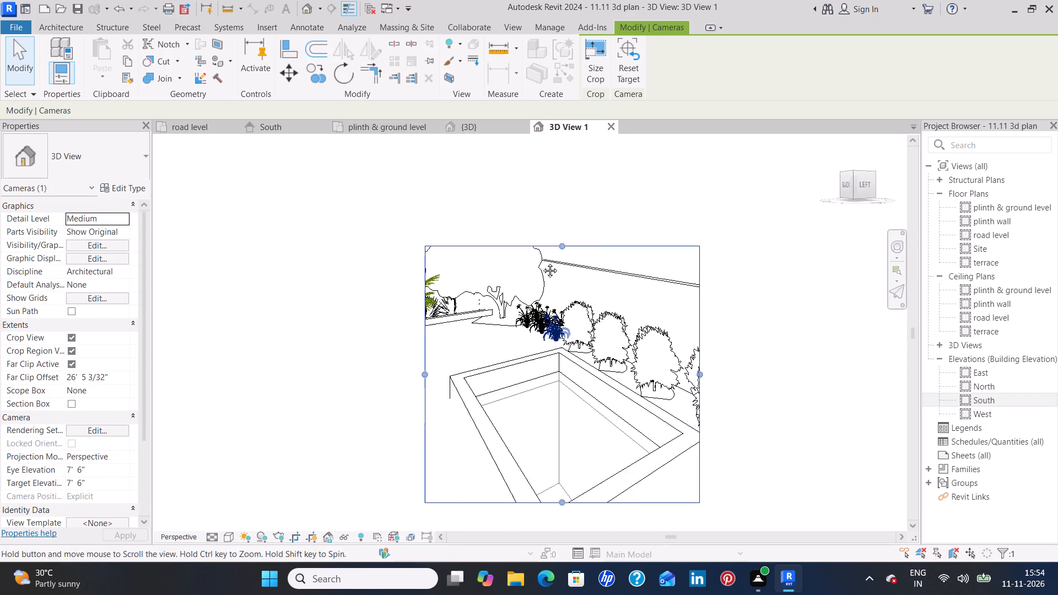
middle_drag(542, 262, 542, 243)
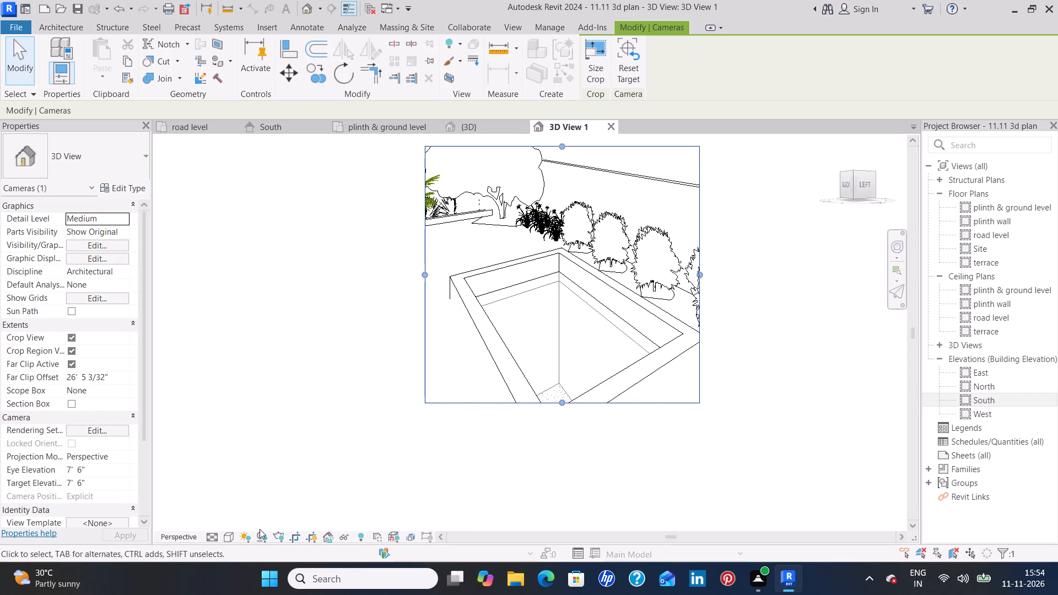
Set the camera view to the Realistic visual style and extend the crop's lower edge past the pool's near corner.
click(226, 534)
click(262, 518)
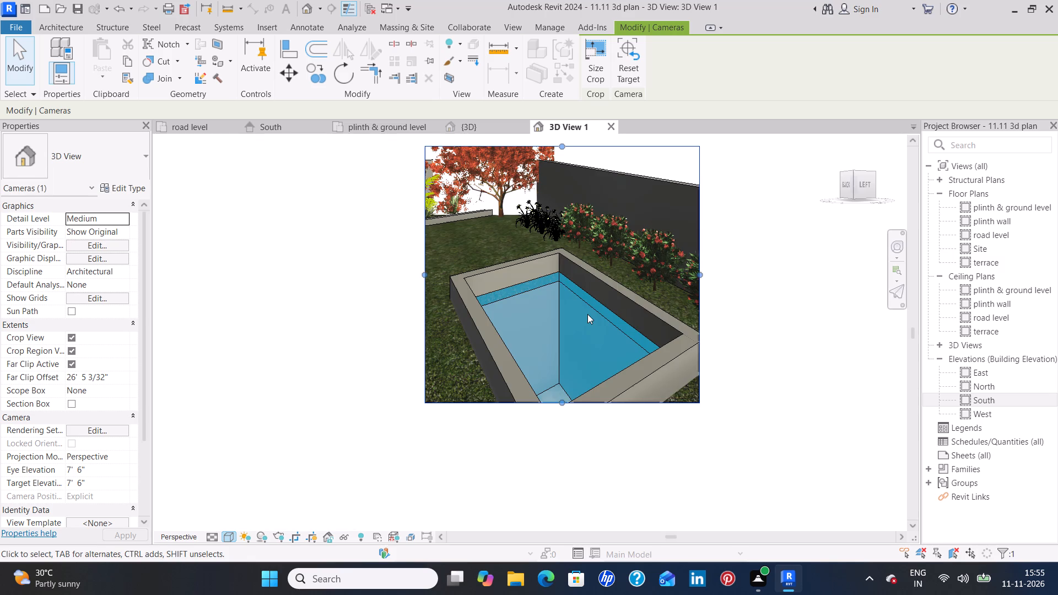
drag(560, 402, 571, 426)
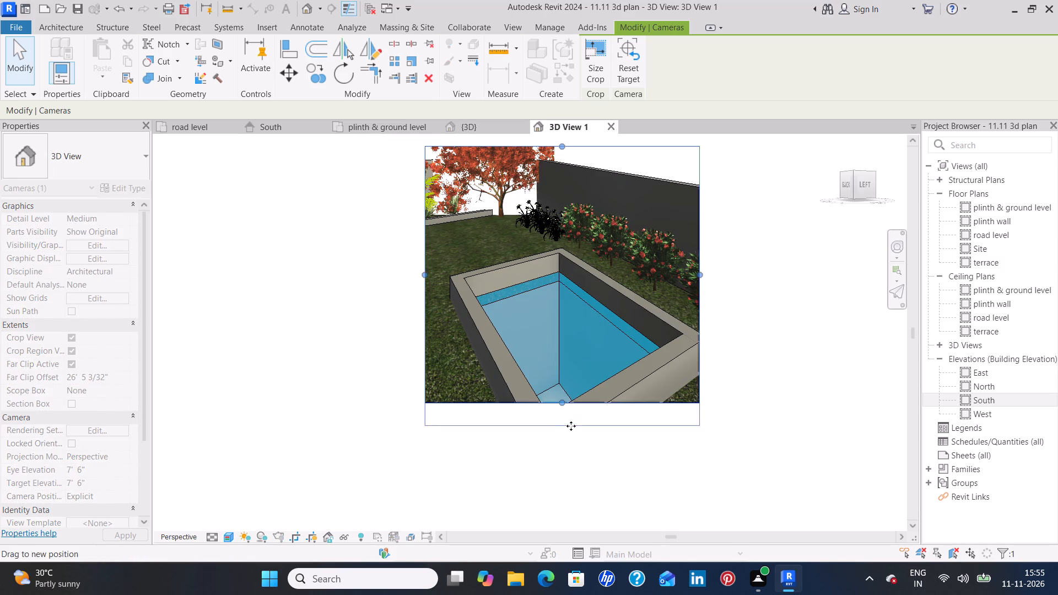
drag(571, 426, 572, 431)
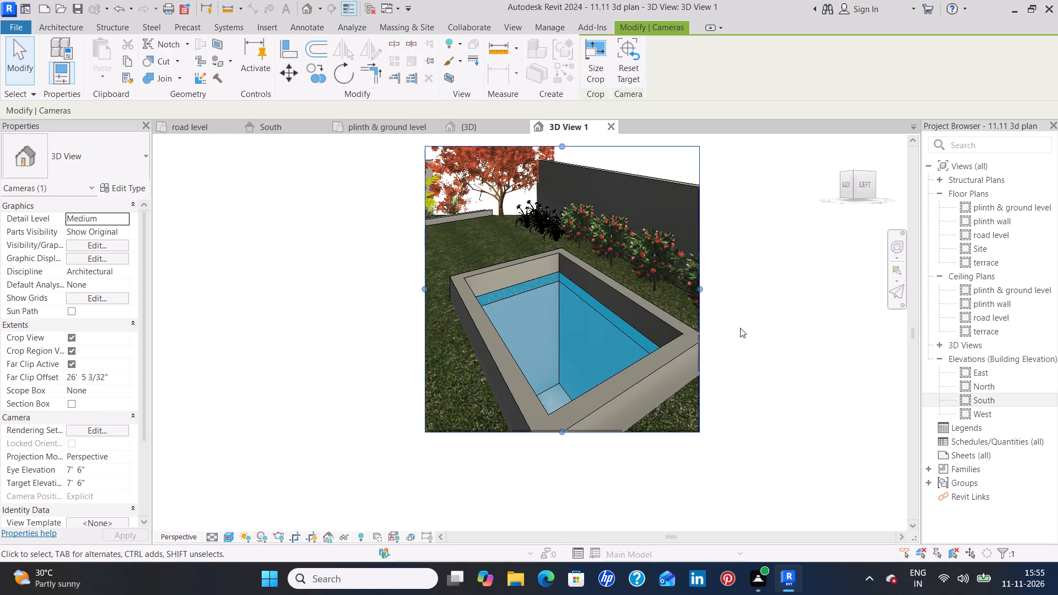
middle_drag(739, 328, 726, 371)
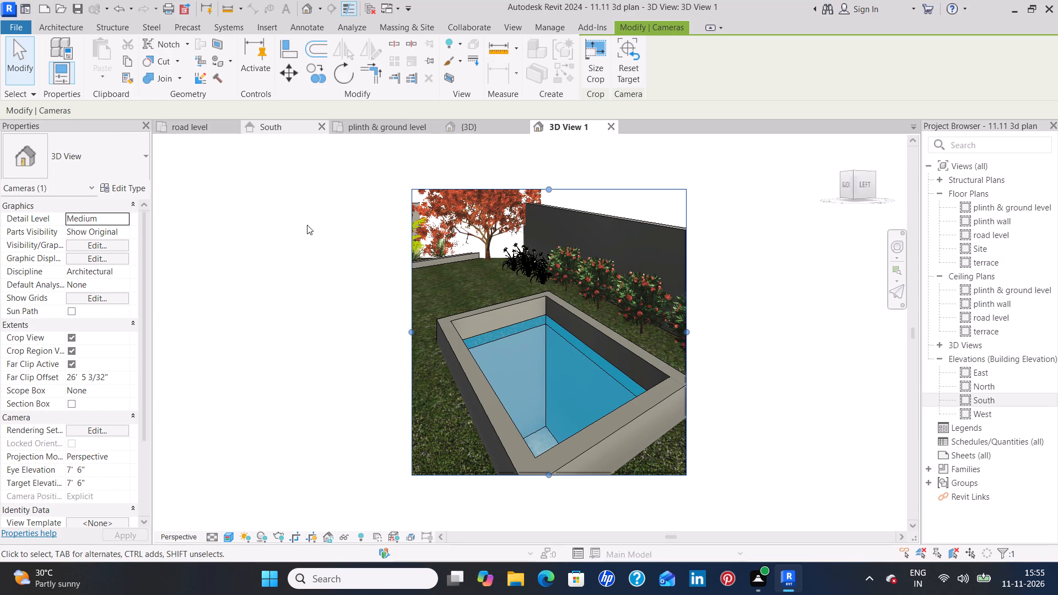
Render the camera view at Draft quality and screen resolution with the Exterior: Sun only lighting scheme.
key(r)
key(r)
key(r)
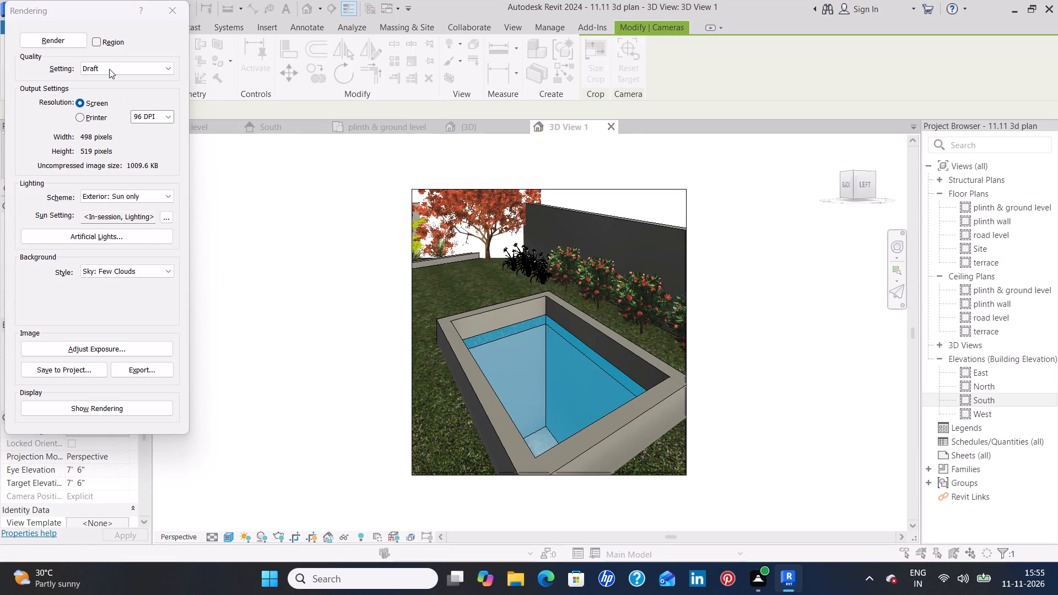
click(109, 68)
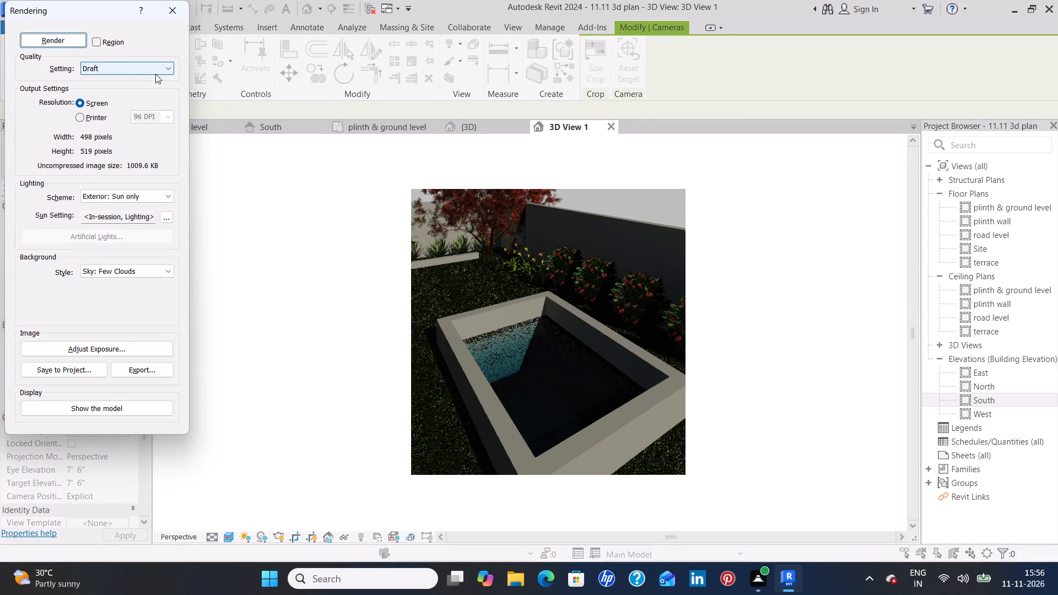
Render the pool view again at Printer resolution 300 DPI with the Sky: Very Few Clouds background.
click(79, 116)
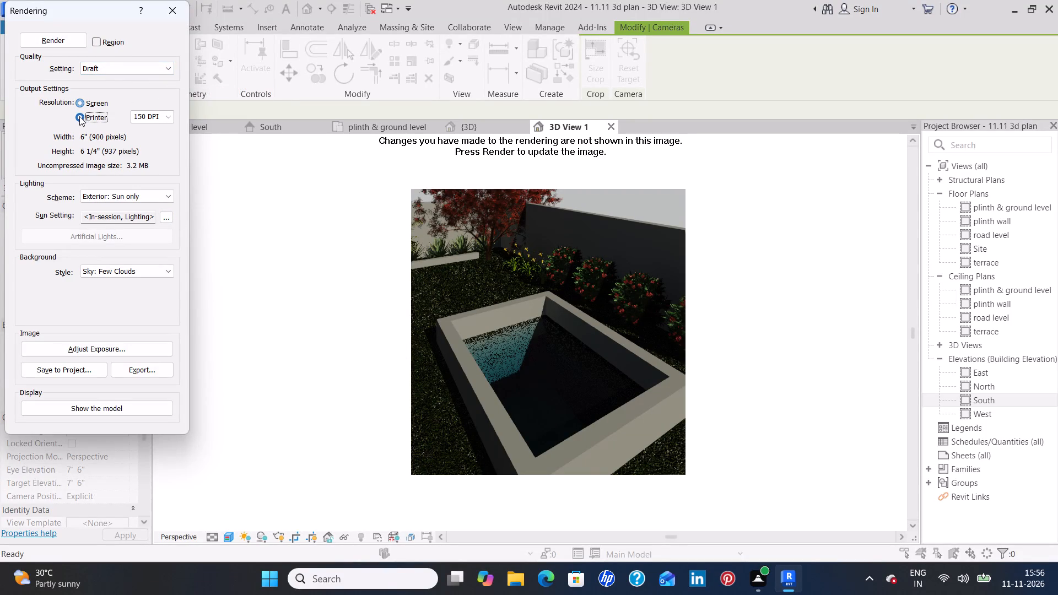
click(168, 118)
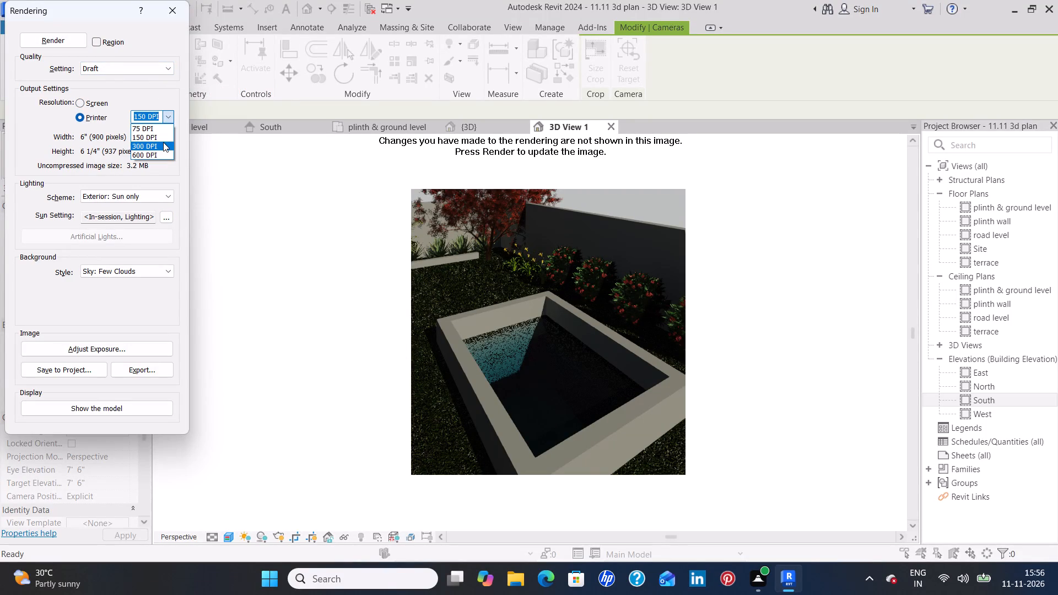
click(162, 145)
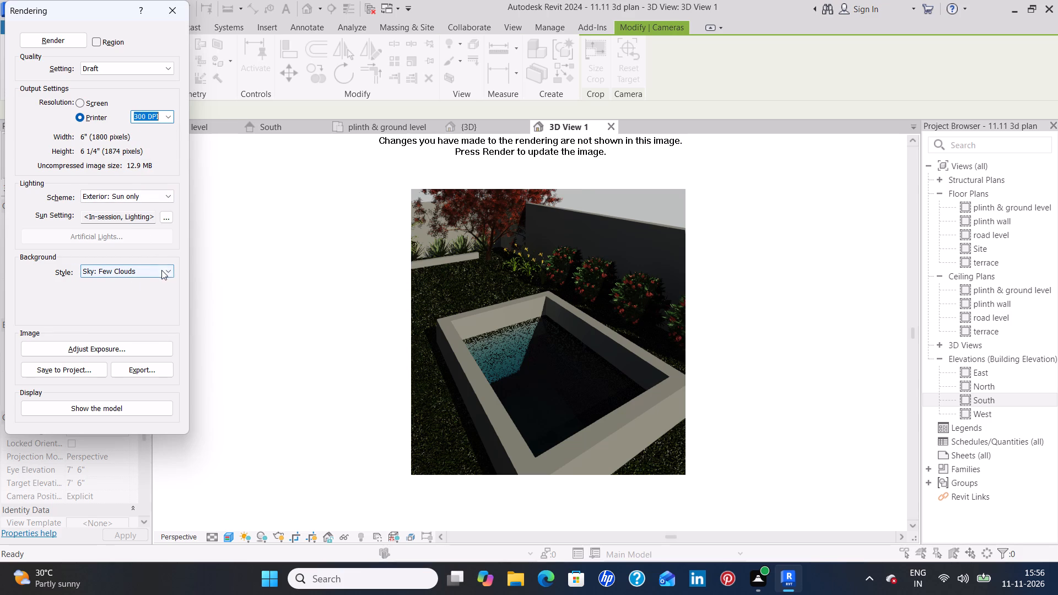
click(168, 270)
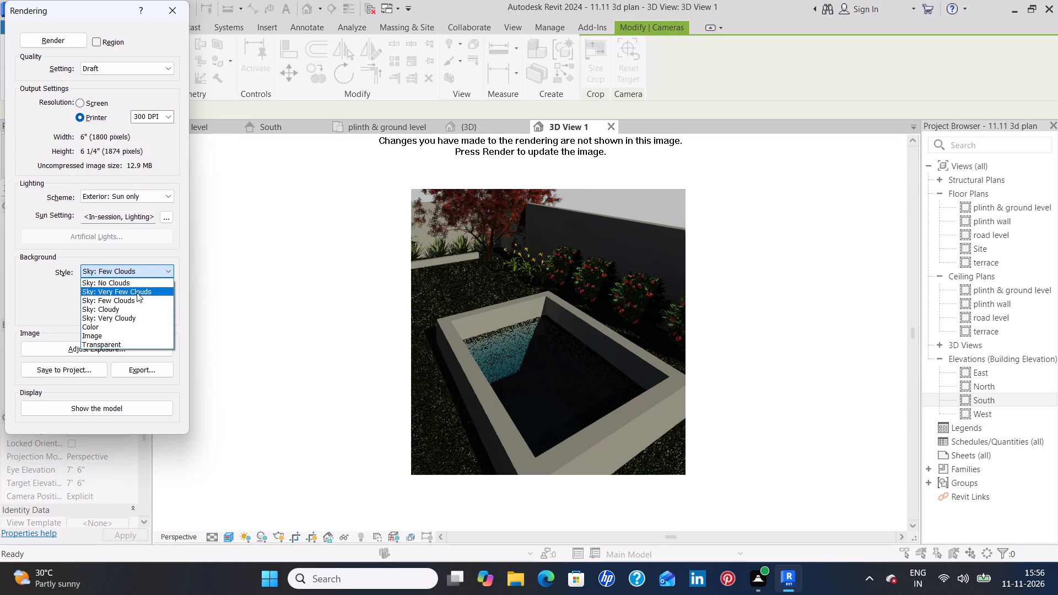
click(137, 293)
click(48, 35)
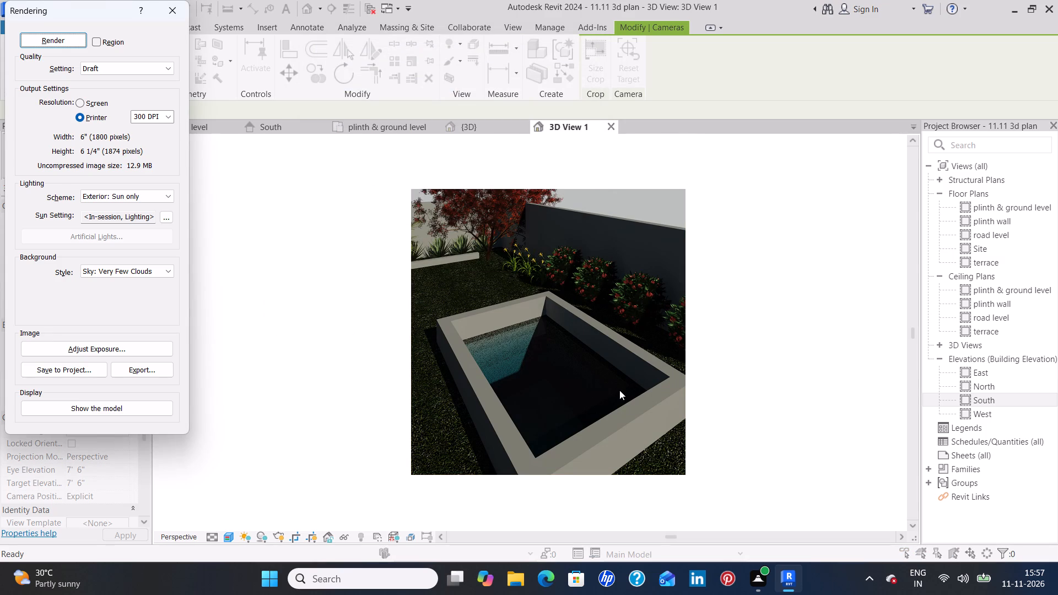
Examine the rendered water and pool walls up close, and close the camera view.
scroll(610, 392, up, 4)
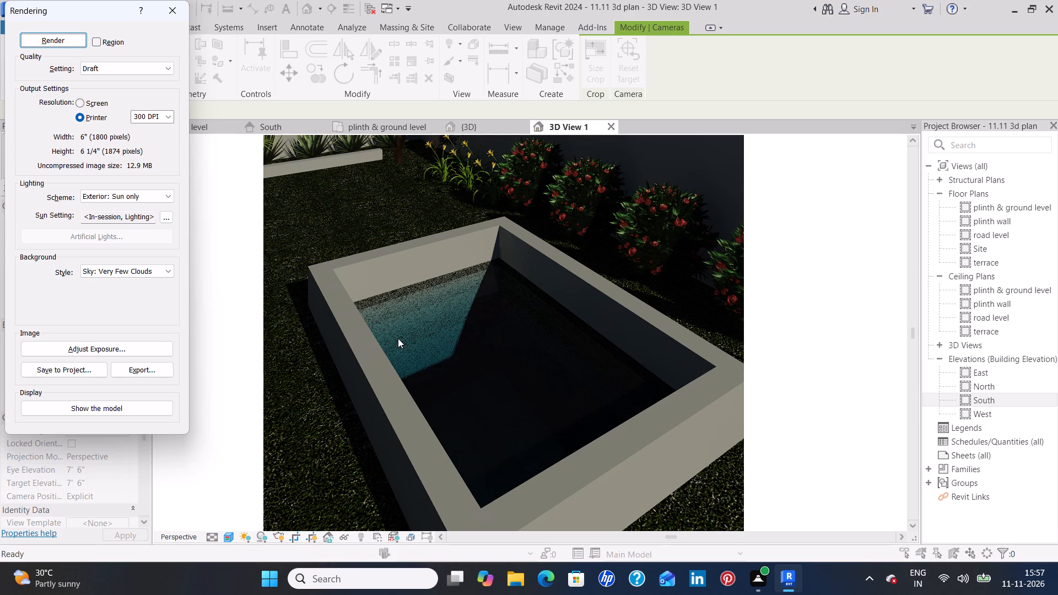
scroll(430, 329, up, 2)
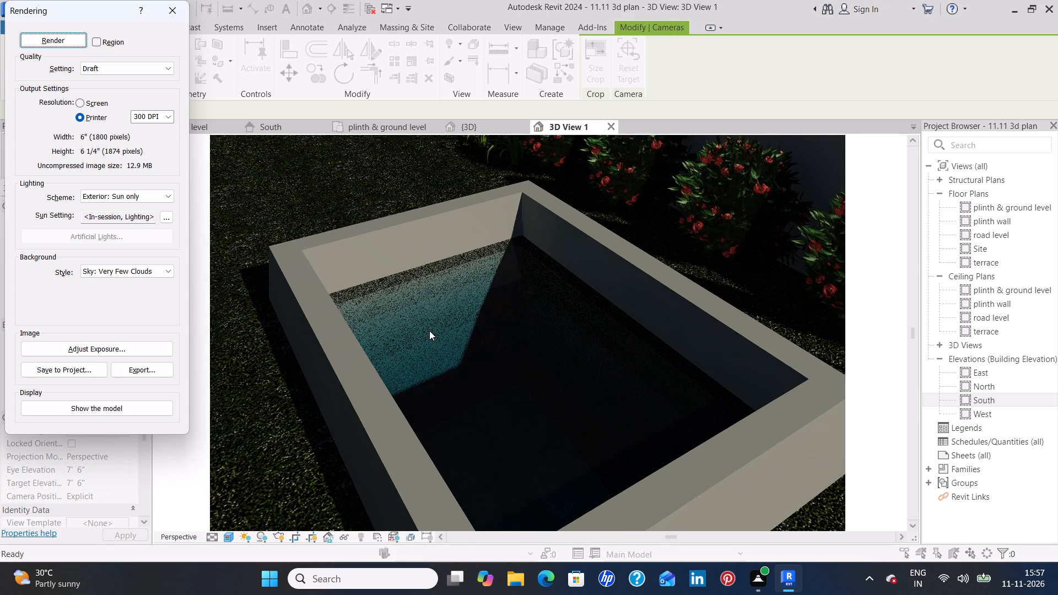
scroll(429, 331, up, 4)
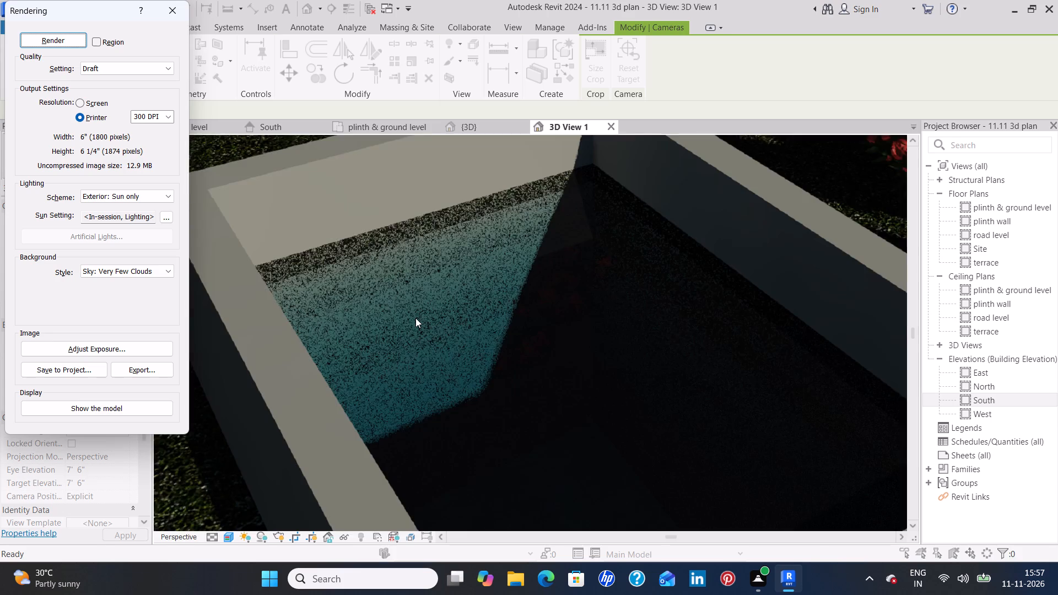
scroll(415, 318, down, 10)
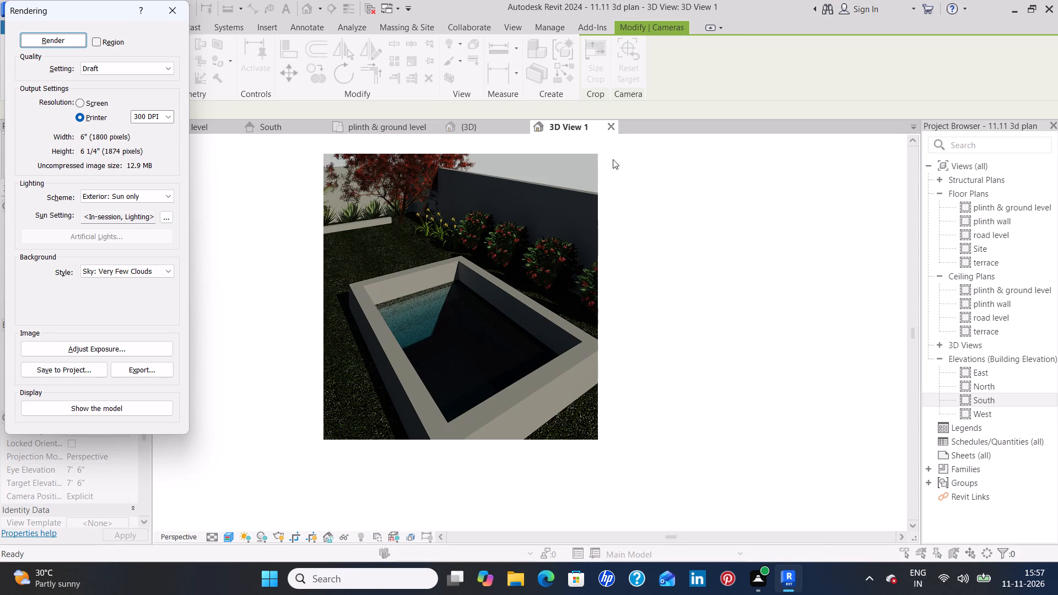
click(612, 129)
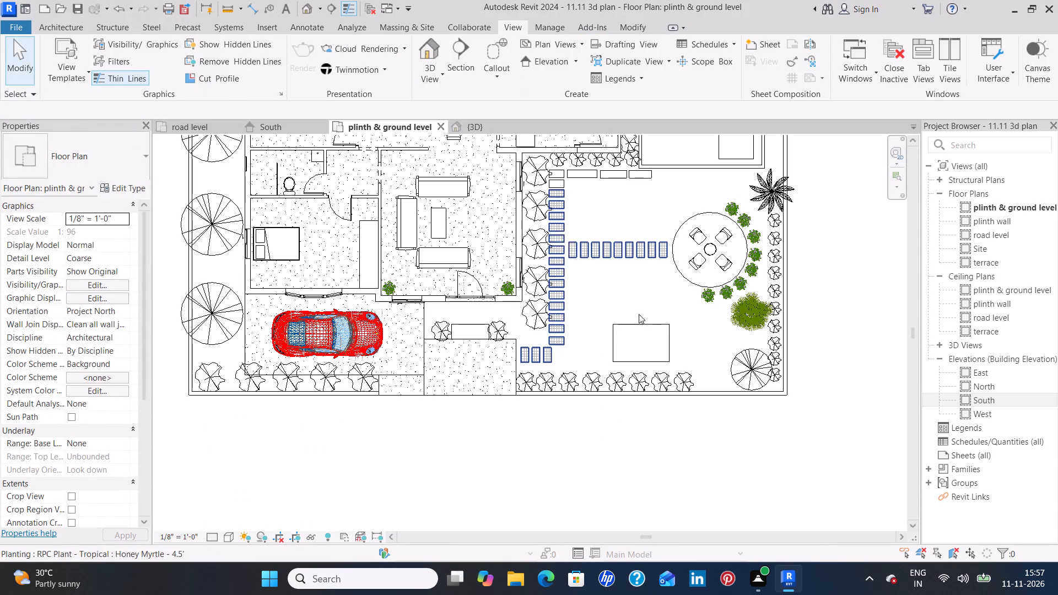
Place a perspective camera in the plinth & ground level plan, from the round seating area's edge, looking diagonally across the pool.
middle_drag(695, 313, 695, 314)
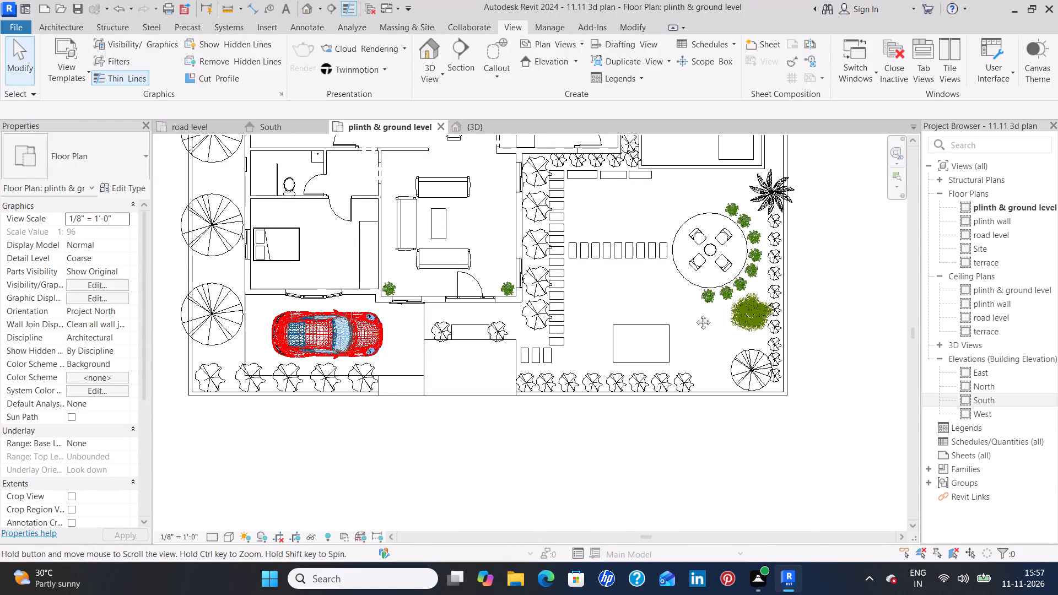
middle_drag(695, 314, 631, 355)
click(423, 72)
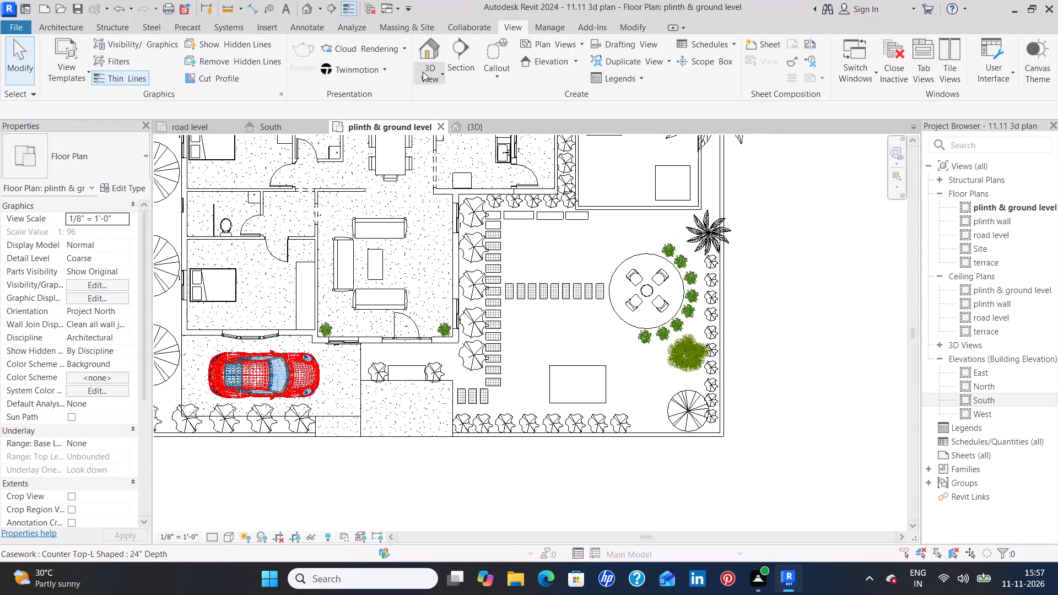
click(469, 128)
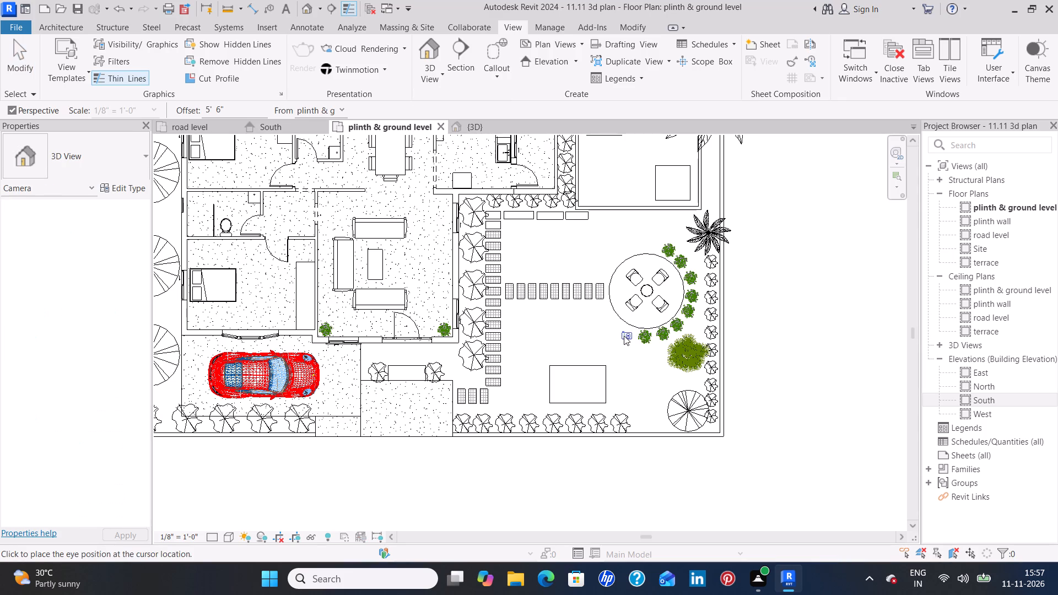
click(636, 320)
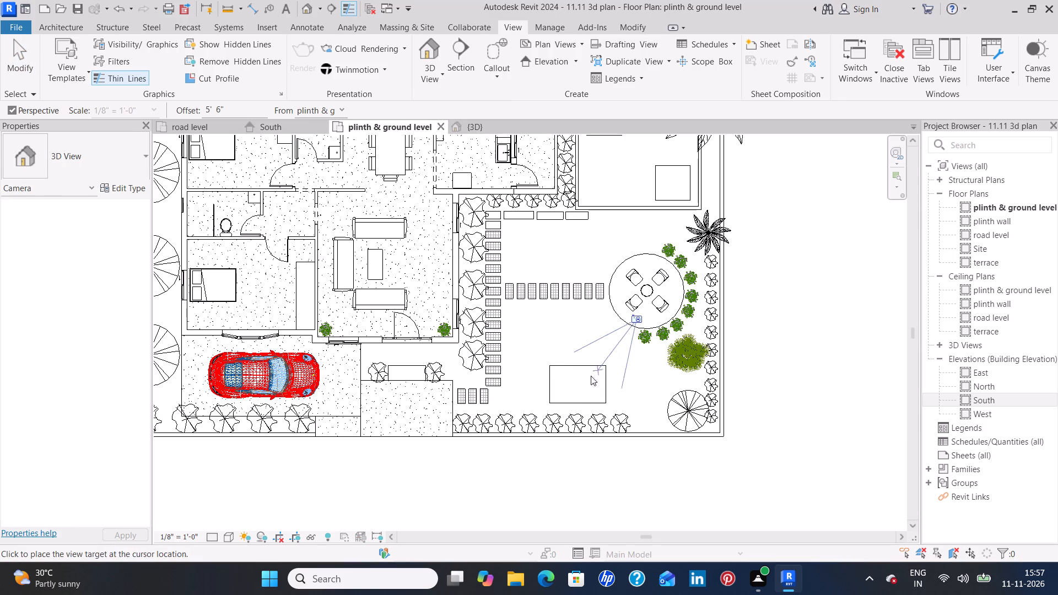
click(555, 413)
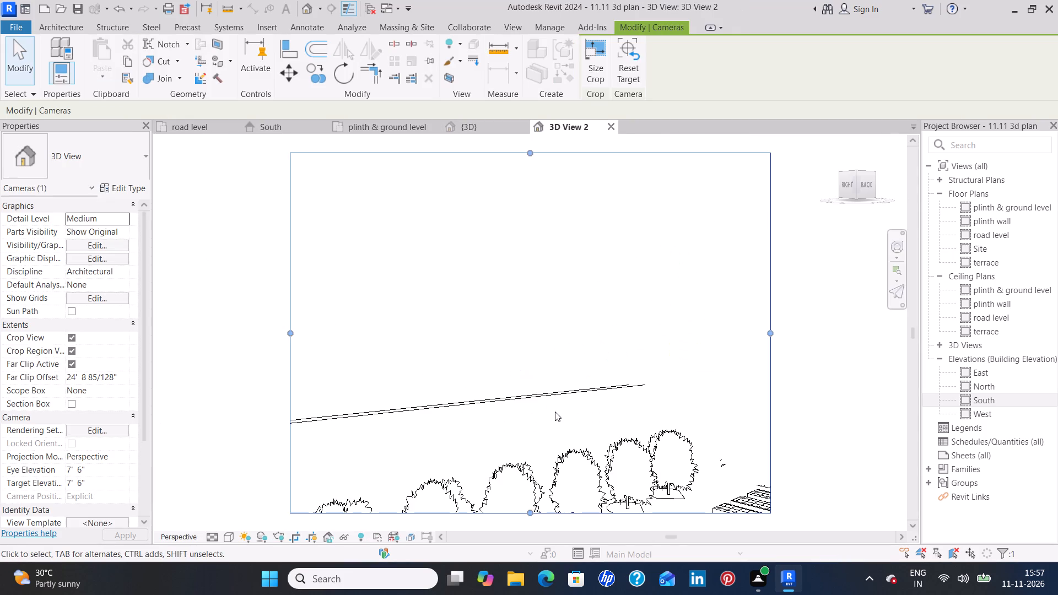
Extend the new camera view's crop downward to take in the pool and lower its upper edge to just above the shrubs.
scroll(558, 407, down, 4)
drag(546, 467, 546, 472)
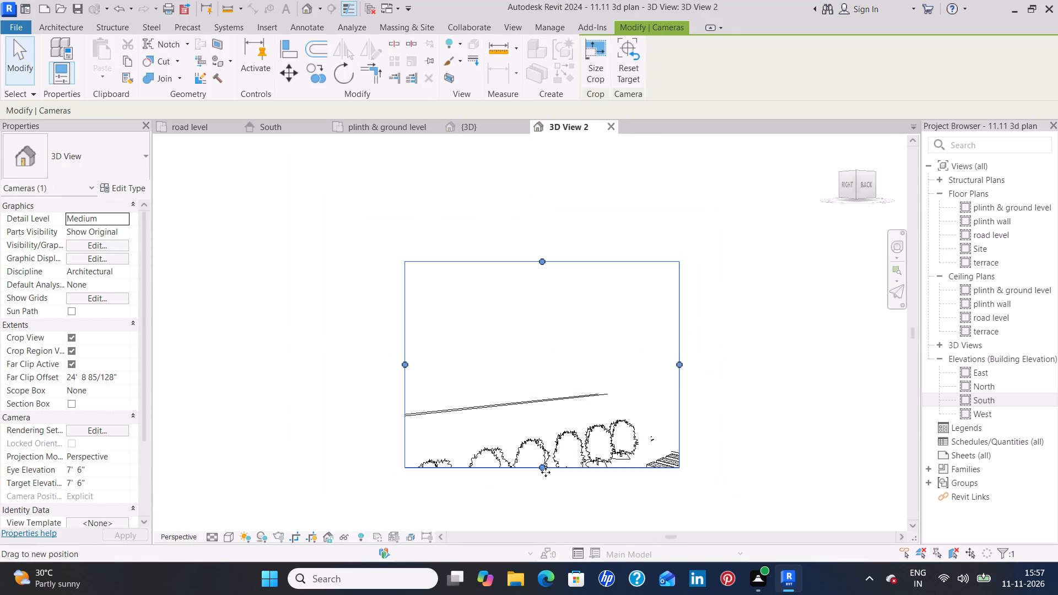
drag(546, 472, 540, 545)
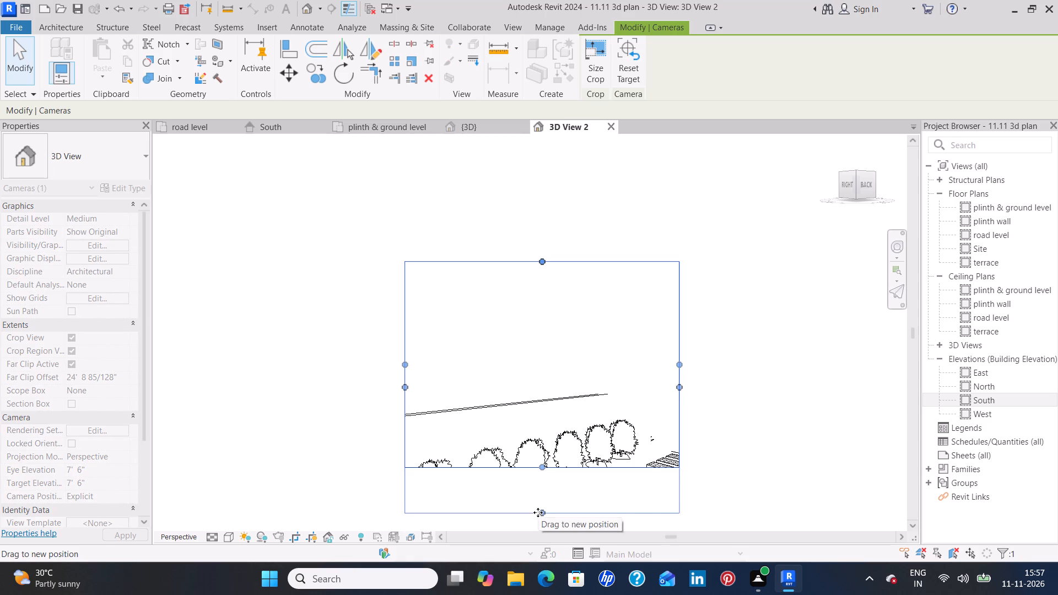
click(538, 512)
middle_drag(547, 469, 578, 253)
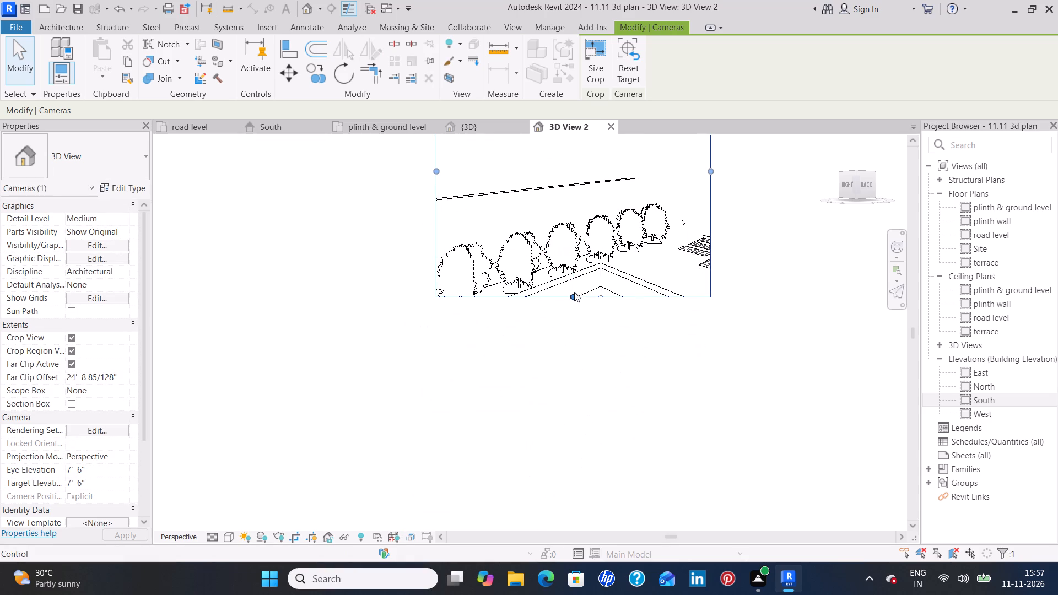
drag(573, 297, 552, 428)
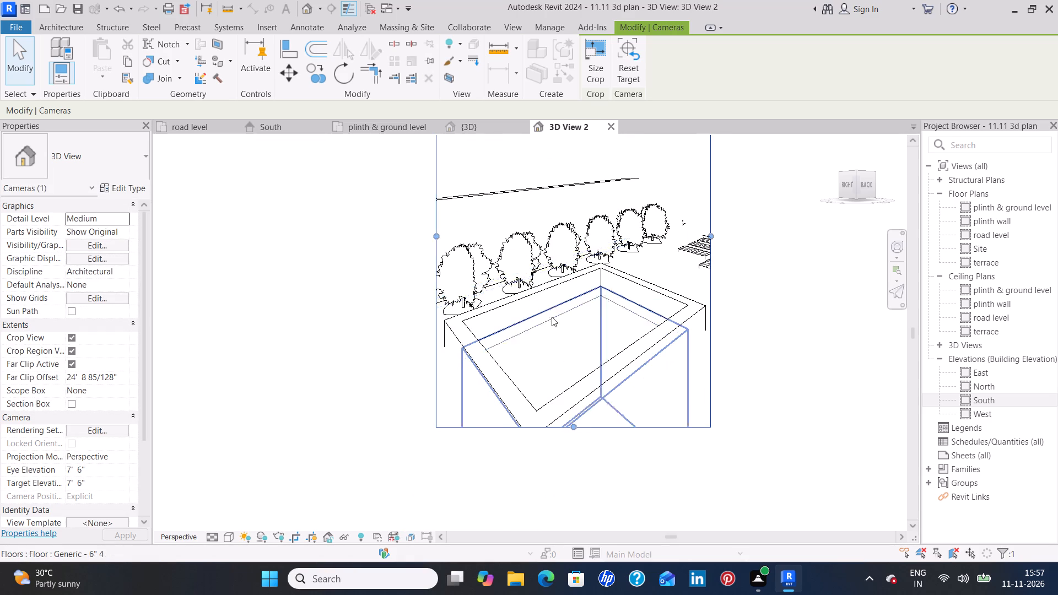
middle_drag(551, 320, 536, 429)
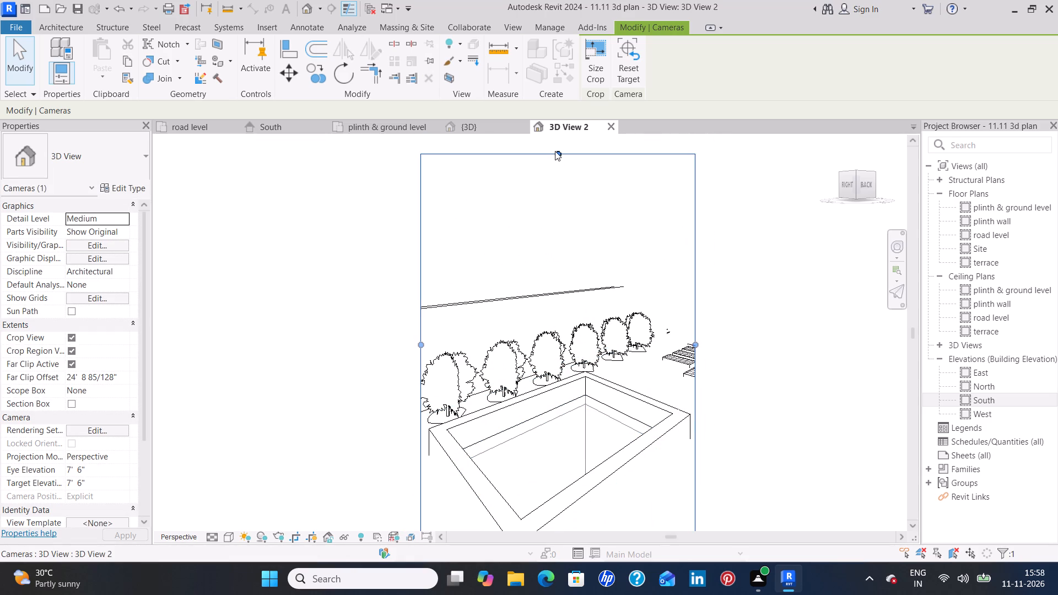
drag(555, 151, 569, 264)
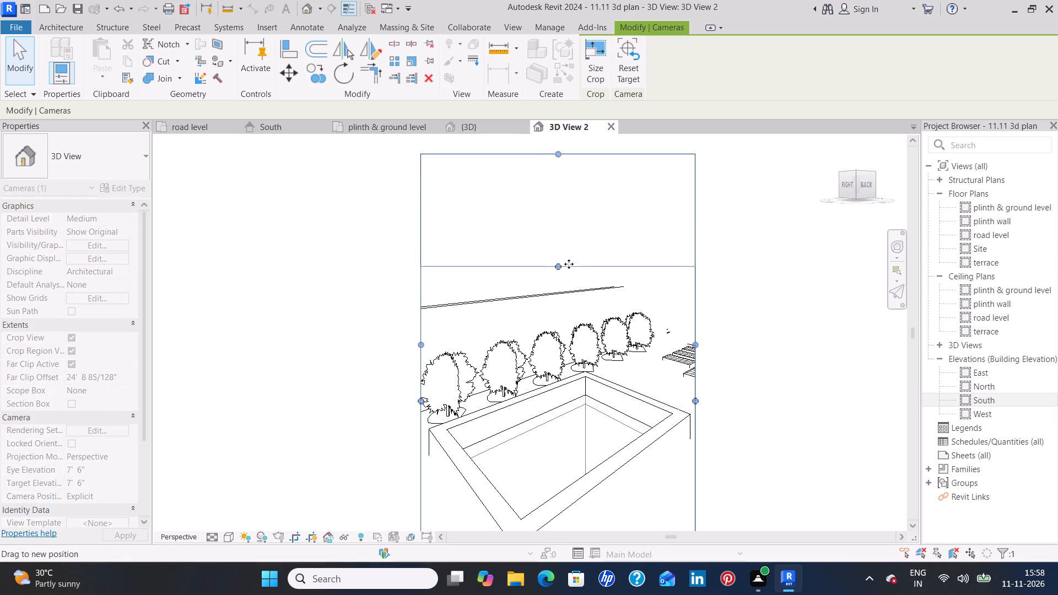
drag(569, 264, 576, 302)
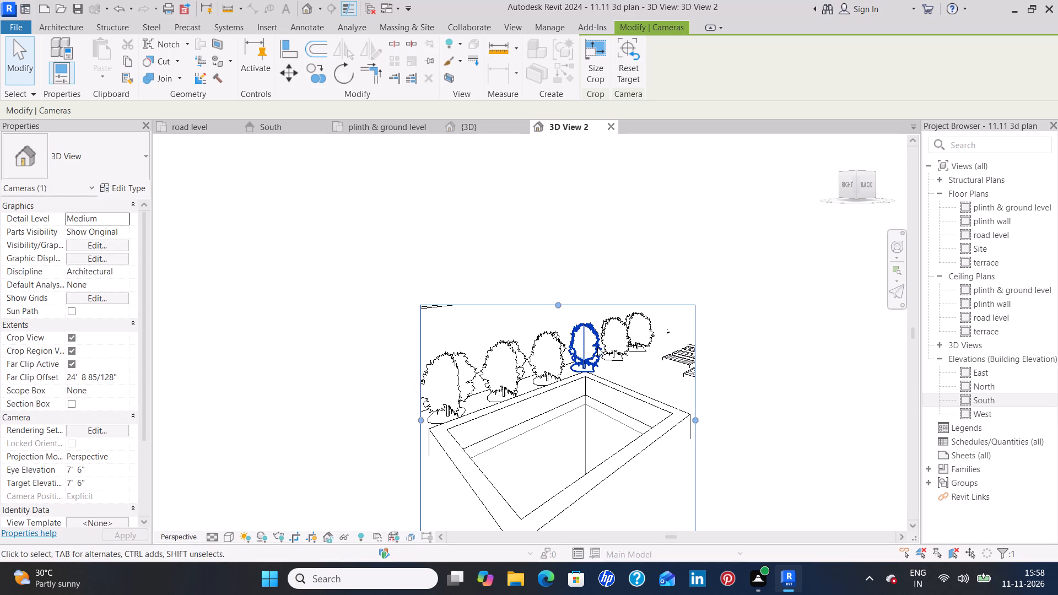
middle_drag(590, 311, 590, 195)
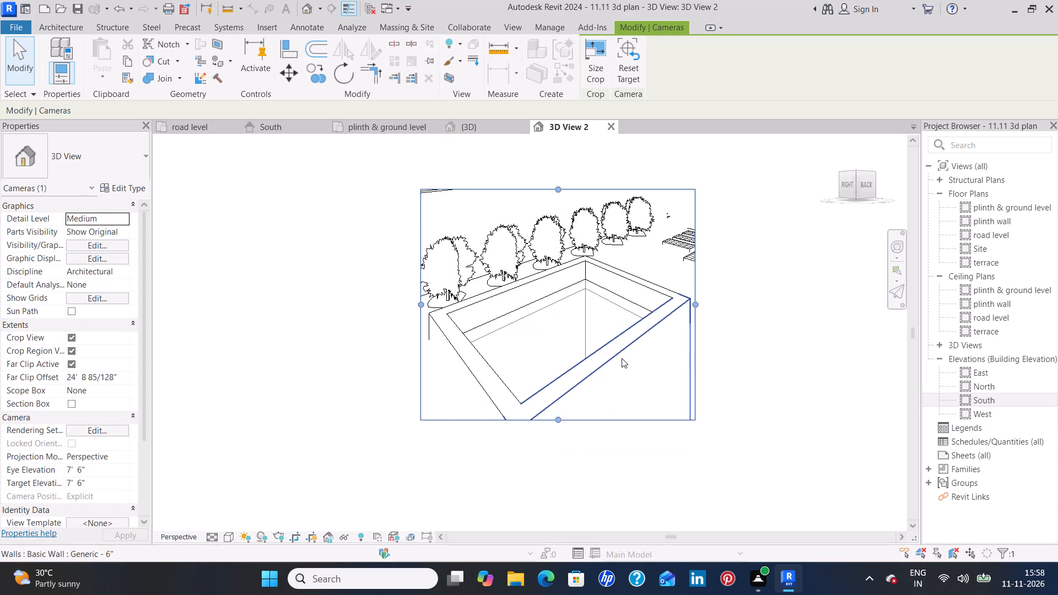
Place another perspective camera in the road level plan, from the round seating area's edge, aimed across the pool at the boundary shrubs.
click(191, 121)
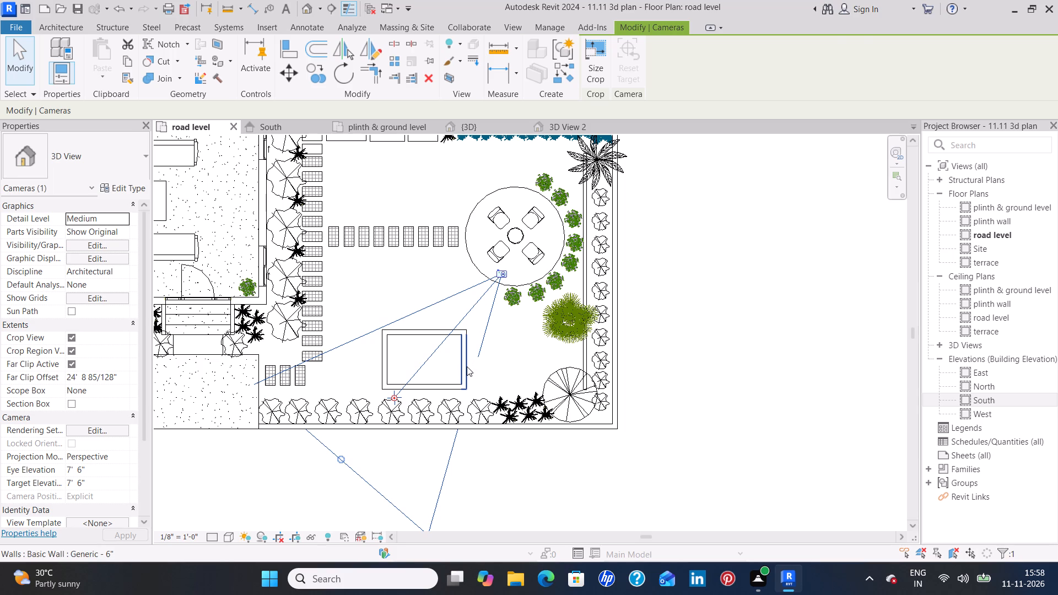
click(467, 366)
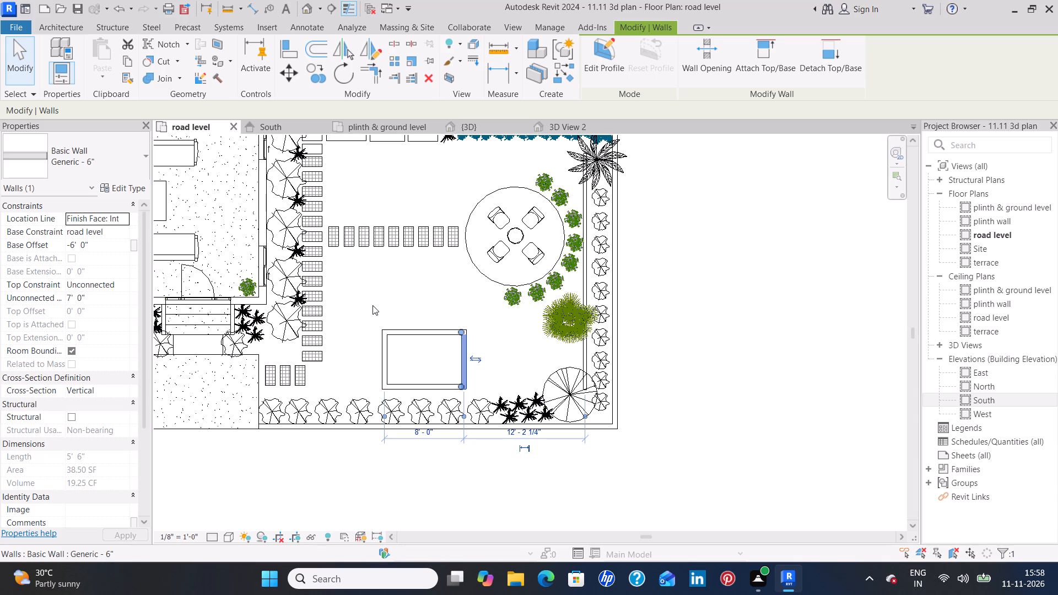
click(820, 270)
click(427, 77)
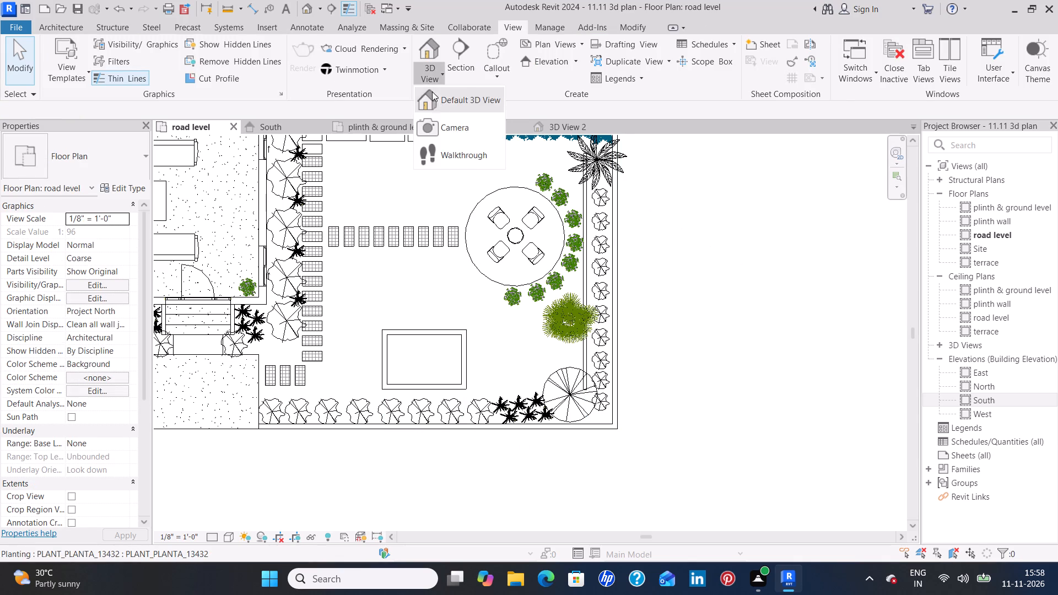
click(455, 122)
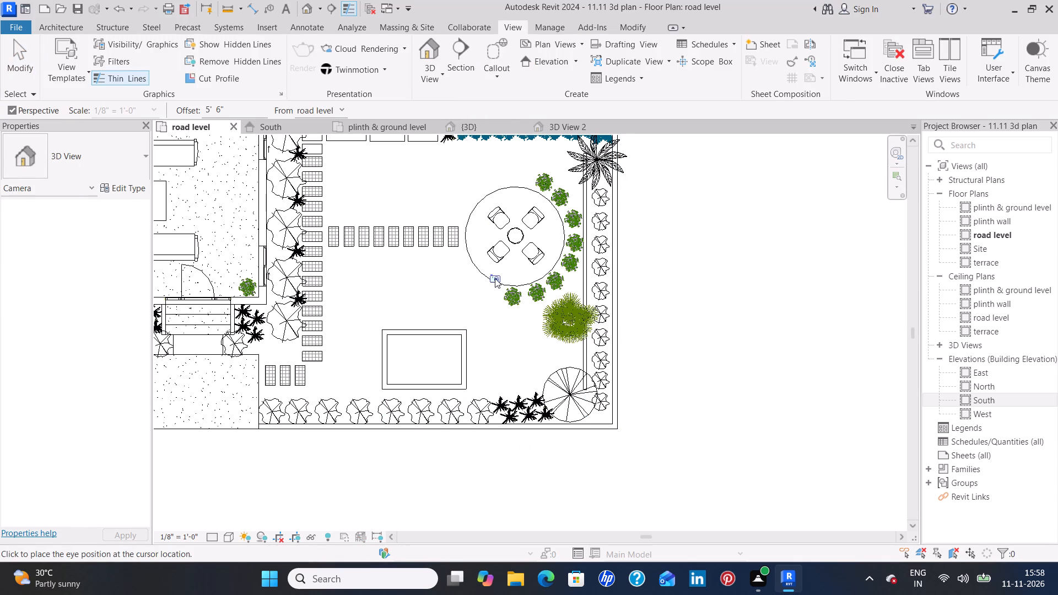
click(495, 277)
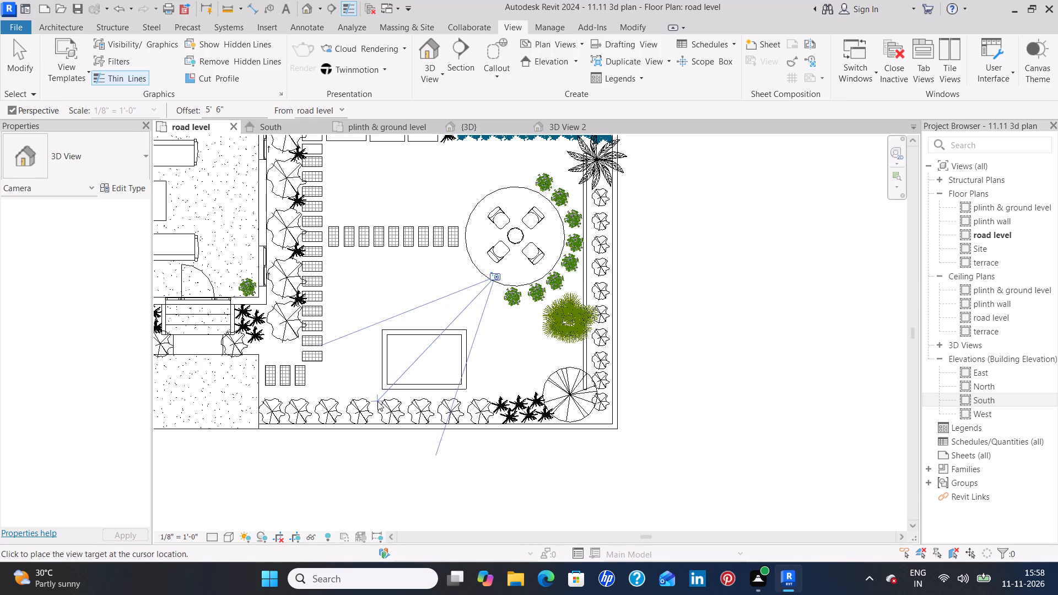
click(382, 410)
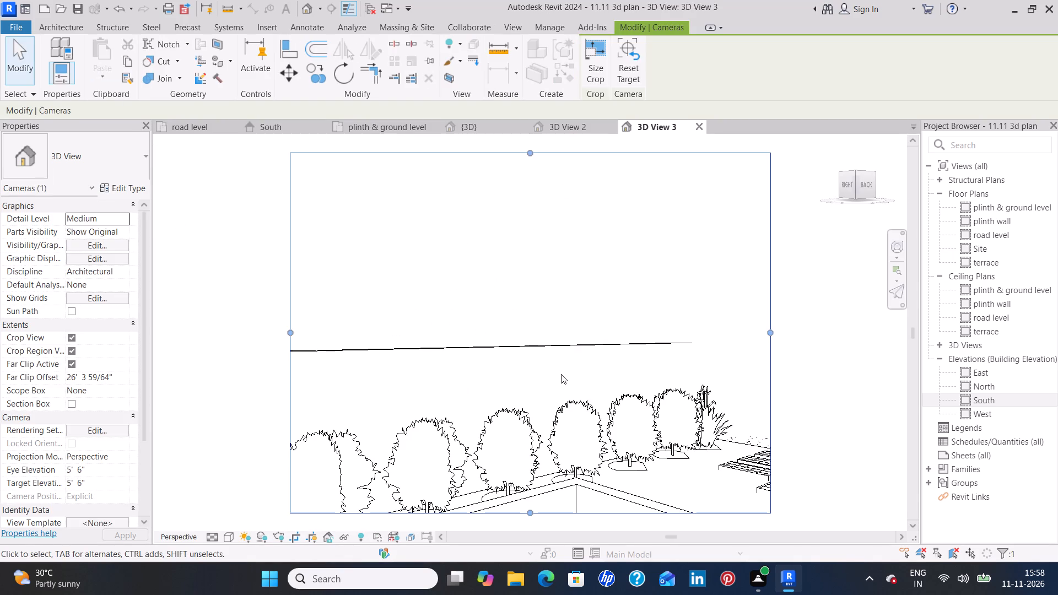
Resize the road level camera's crop to include the pool's near and side corners, trimming the empty area above the shrubs.
scroll(561, 374, down, 4)
middle_drag(547, 425, 539, 344)
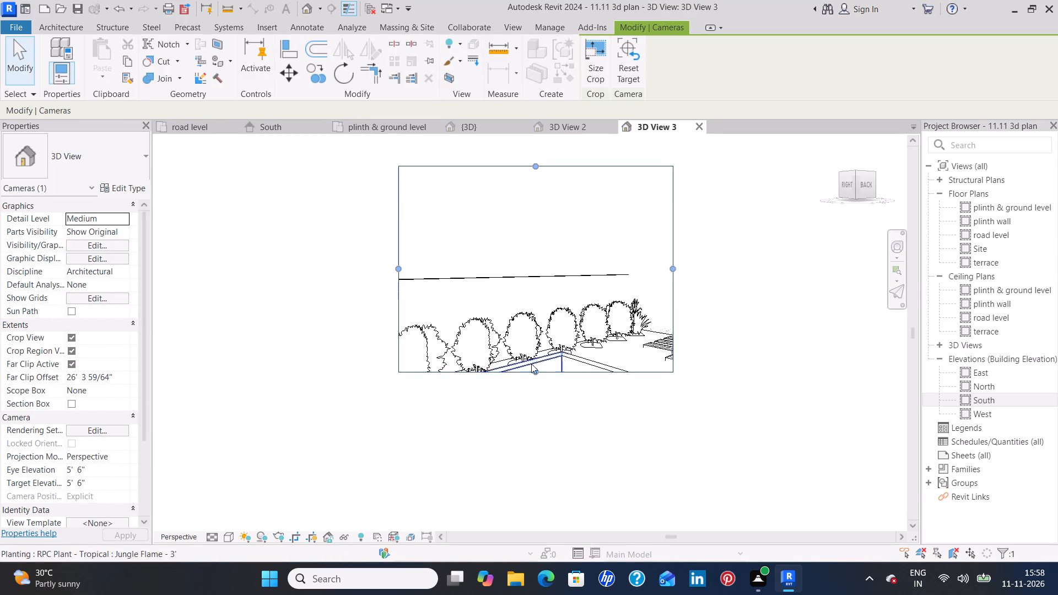
drag(532, 370, 533, 438)
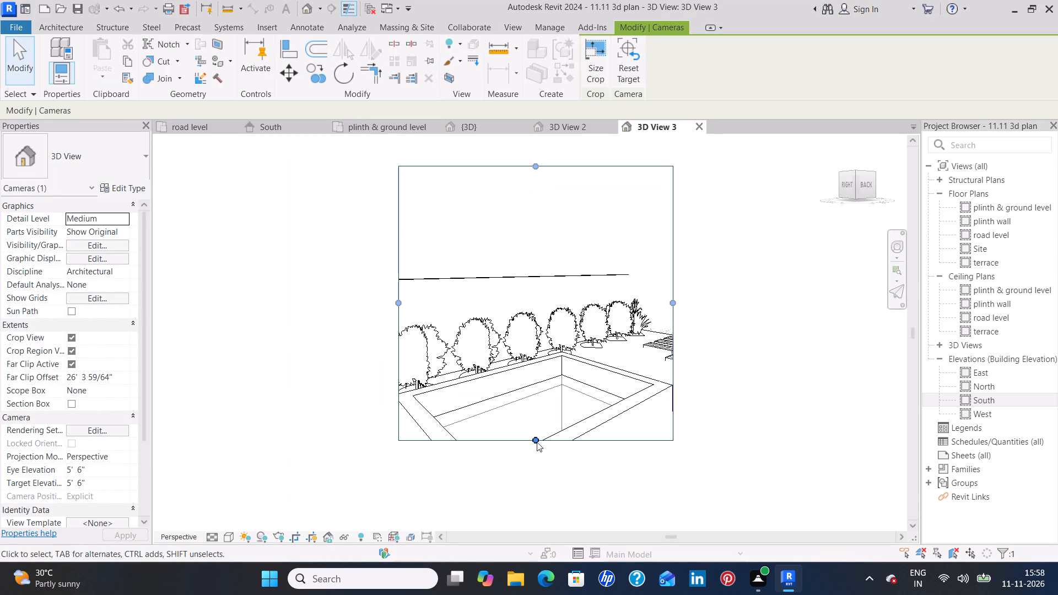
drag(536, 434, 536, 479)
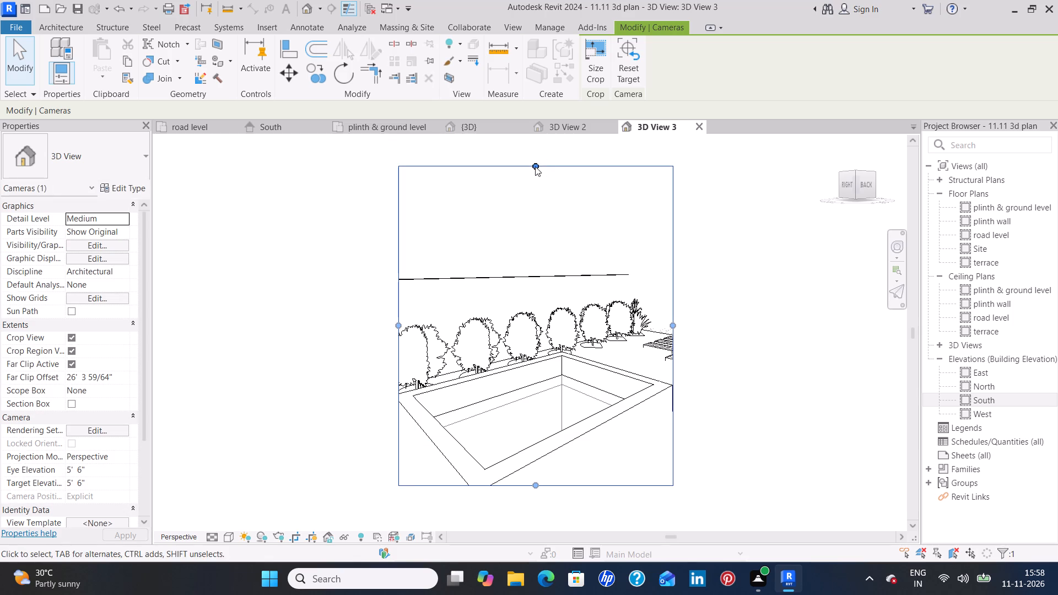
drag(535, 166, 542, 280)
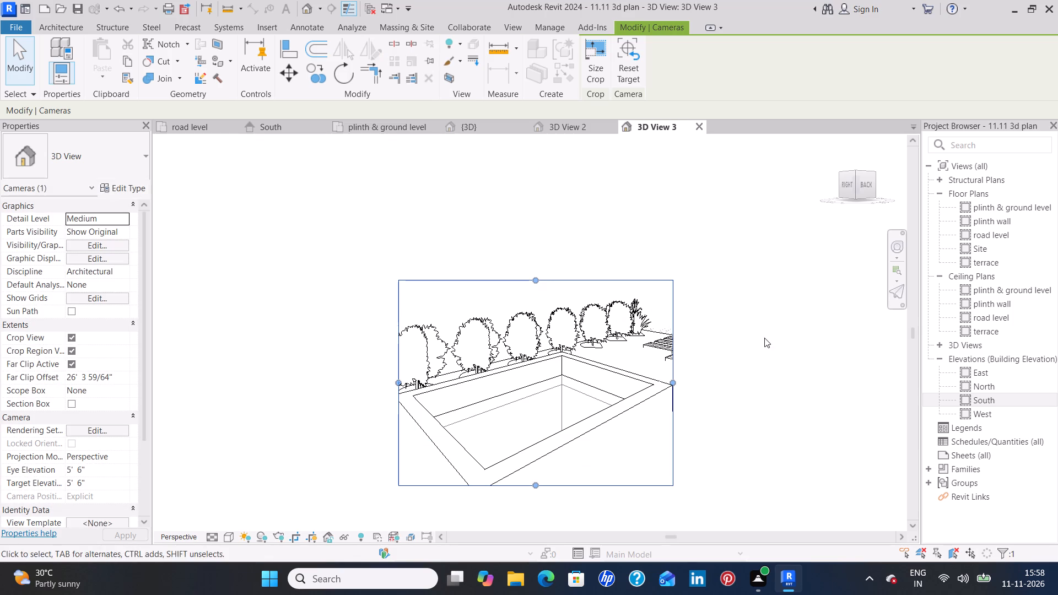
middle_drag(764, 338, 682, 302)
drag(449, 448, 453, 466)
drag(316, 353, 292, 352)
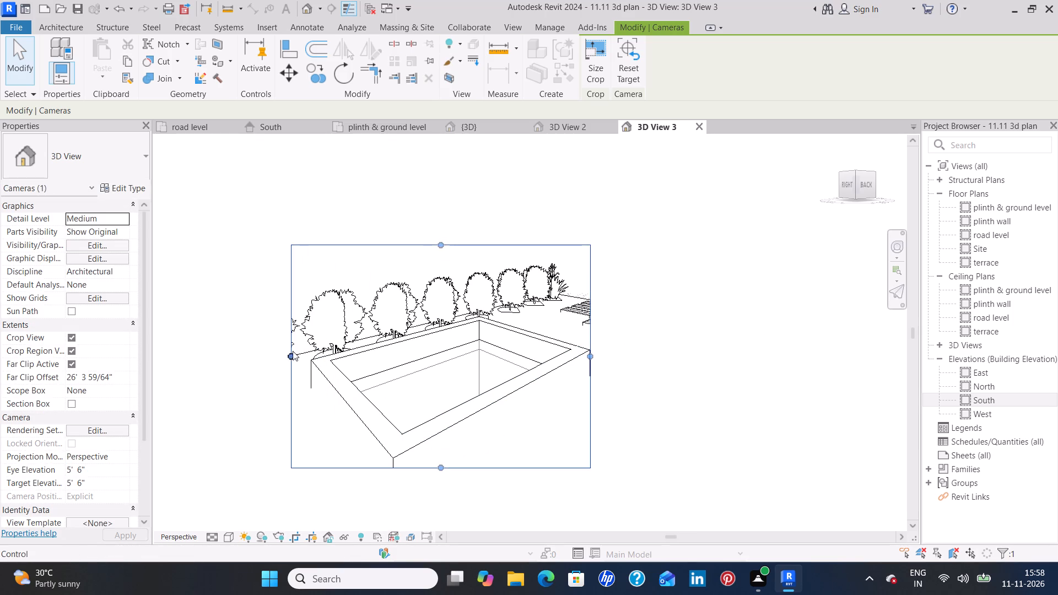
Set the new pool camera view to the Realistic visual style and inspect the water and walls up close.
click(230, 538)
click(254, 524)
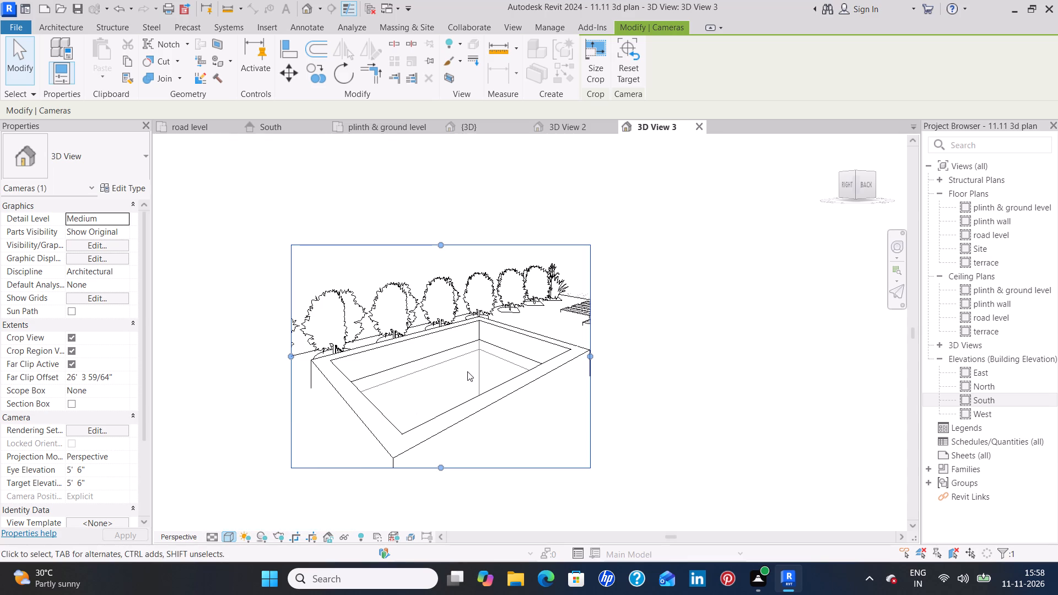
middle_drag(467, 371, 545, 321)
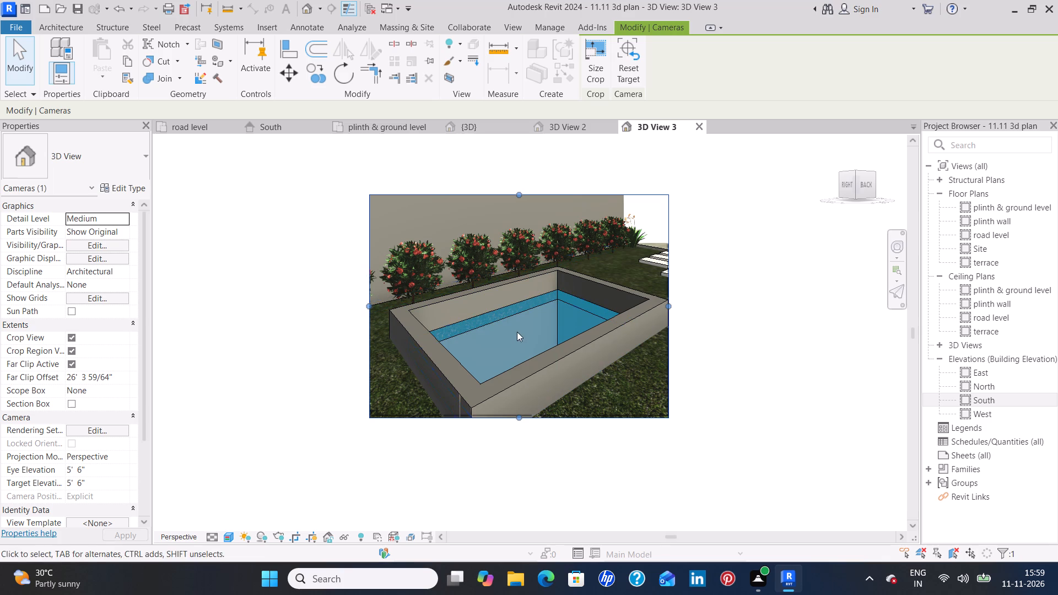
scroll(522, 323, up, 3)
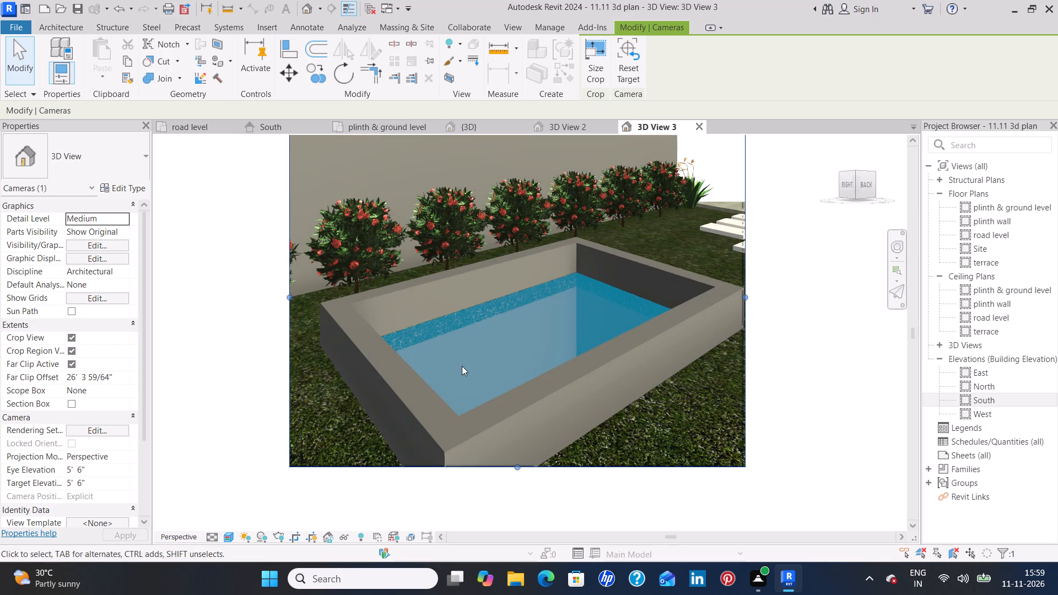
middle_drag(454, 333, 434, 245)
scroll(438, 247, up, 3)
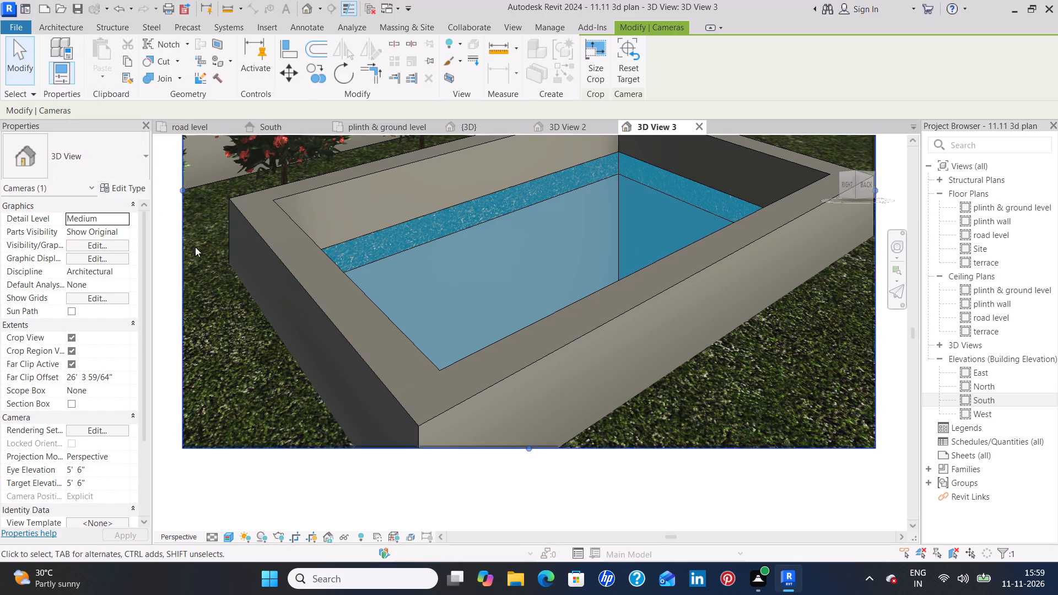
Render the pool view at Medium quality and Printer resolution 300 DPI, and stop the rendering before it completes.
key(r)
key(r)
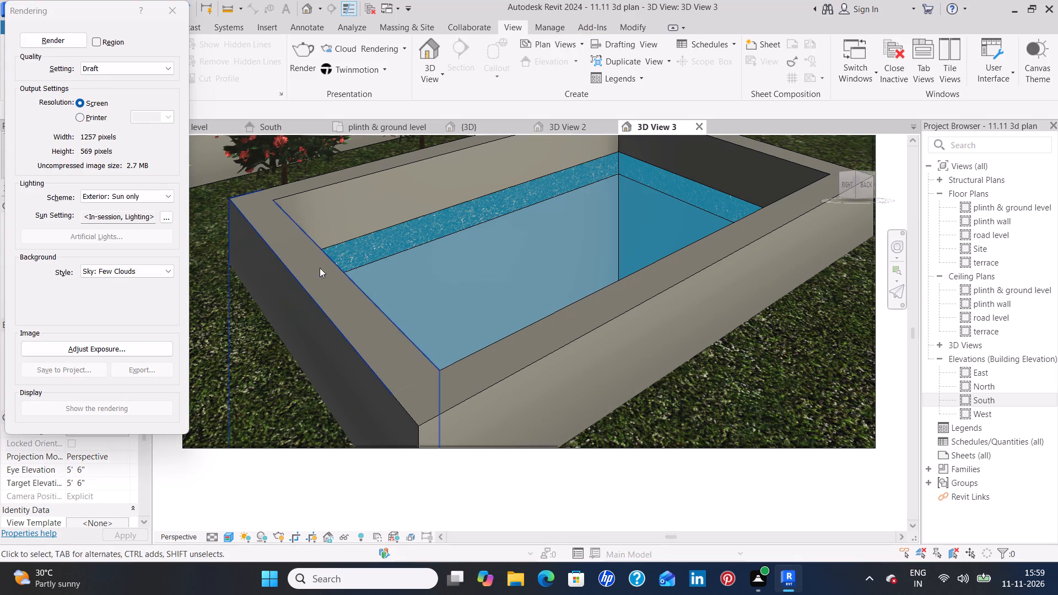
click(168, 66)
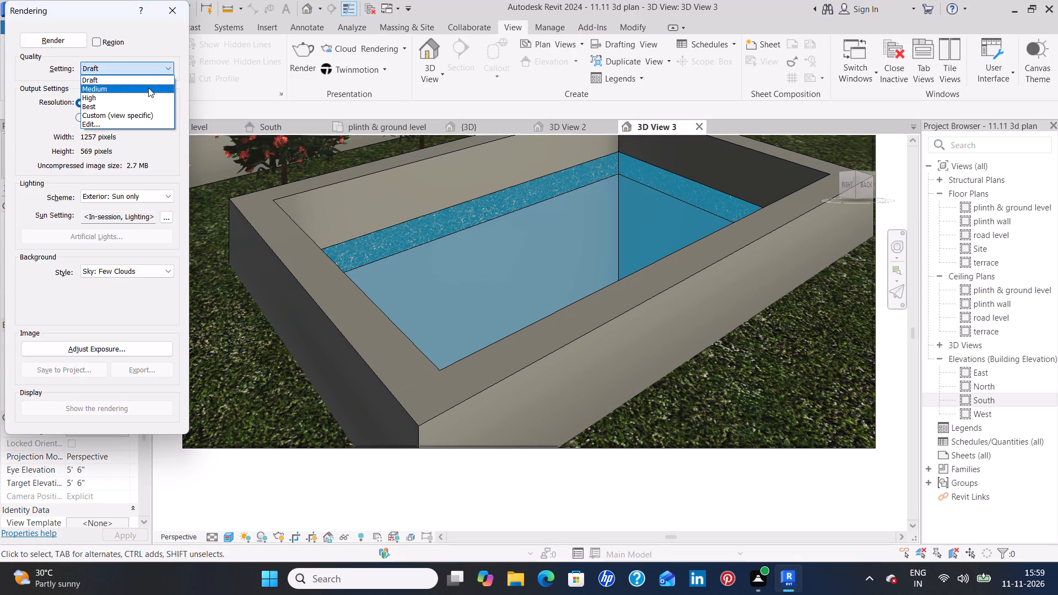
click(148, 88)
click(80, 117)
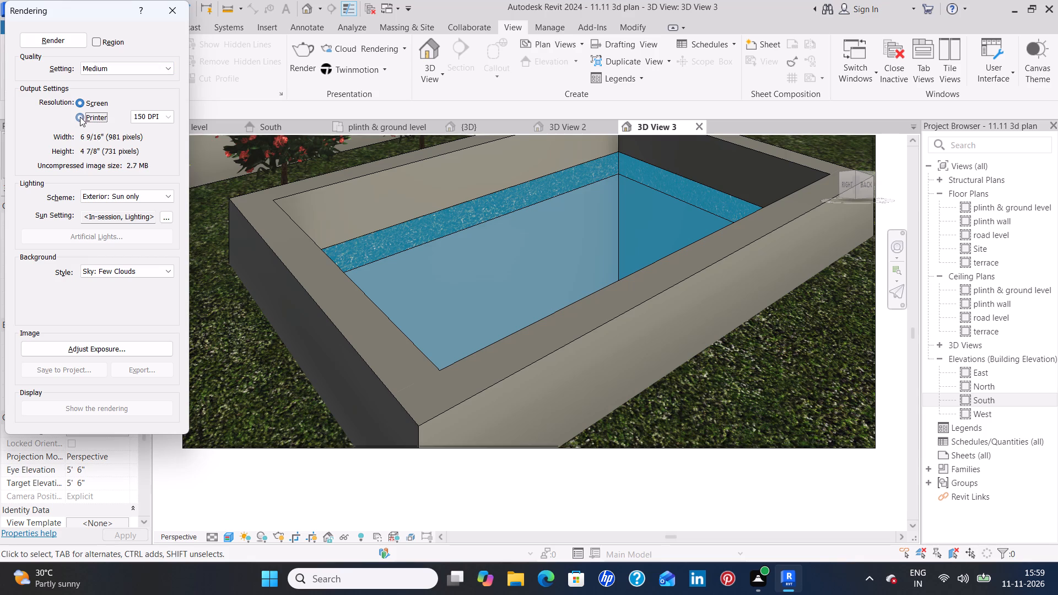
click(168, 118)
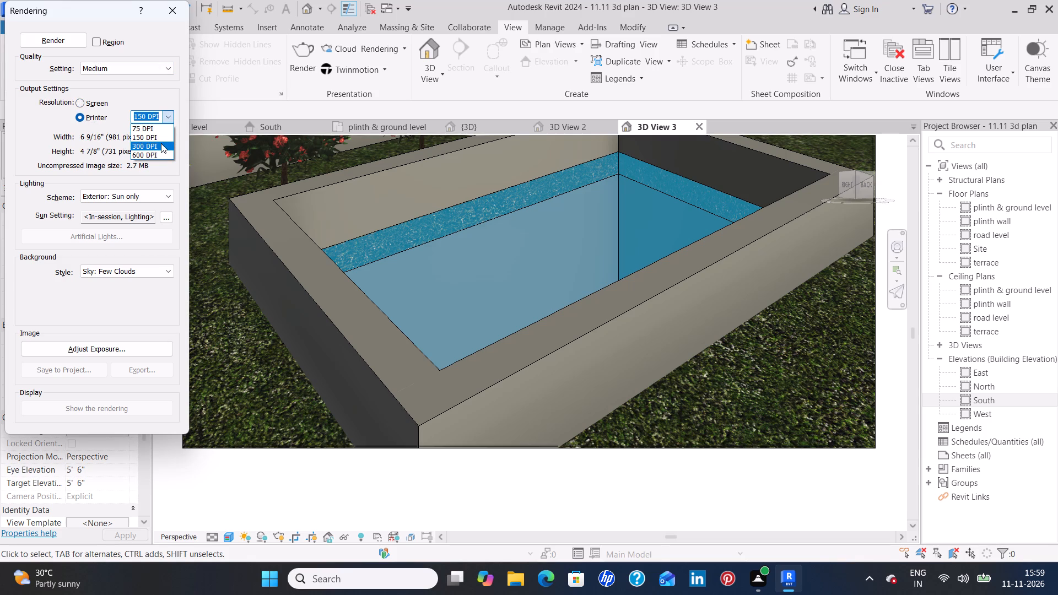
click(161, 143)
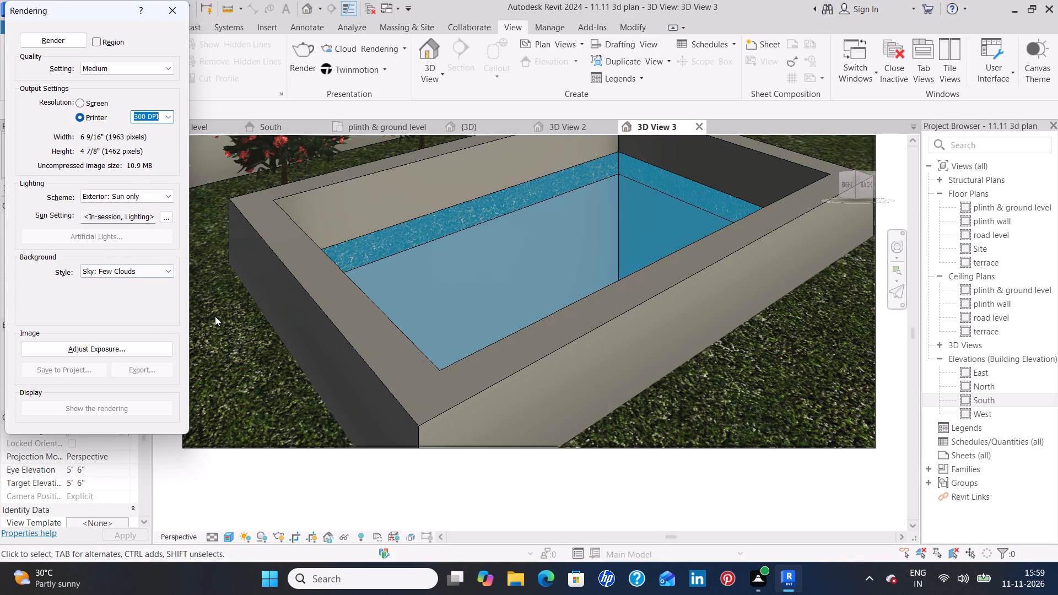
click(72, 38)
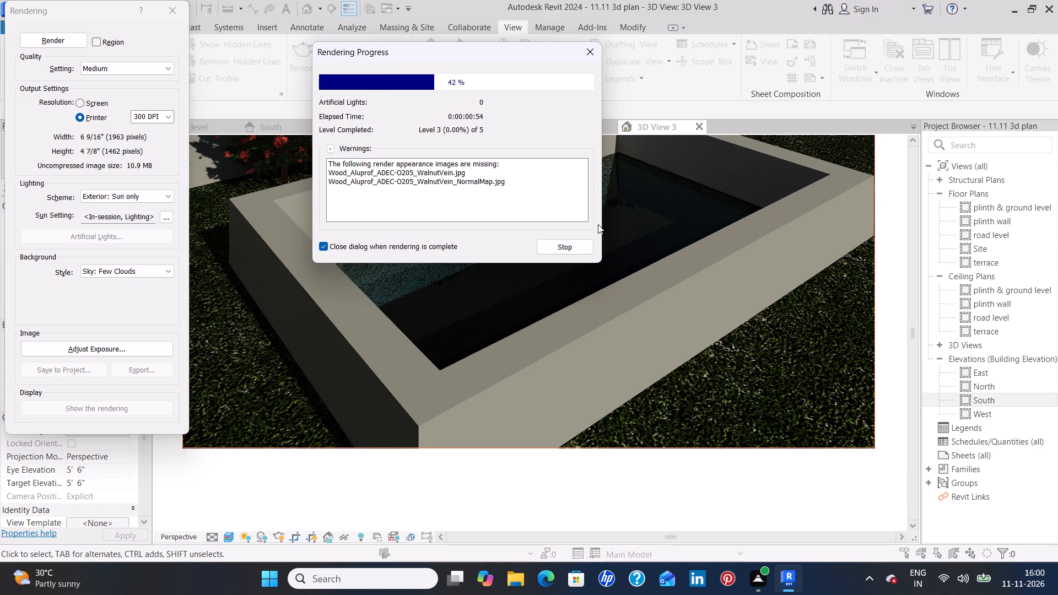
click(575, 241)
click(570, 286)
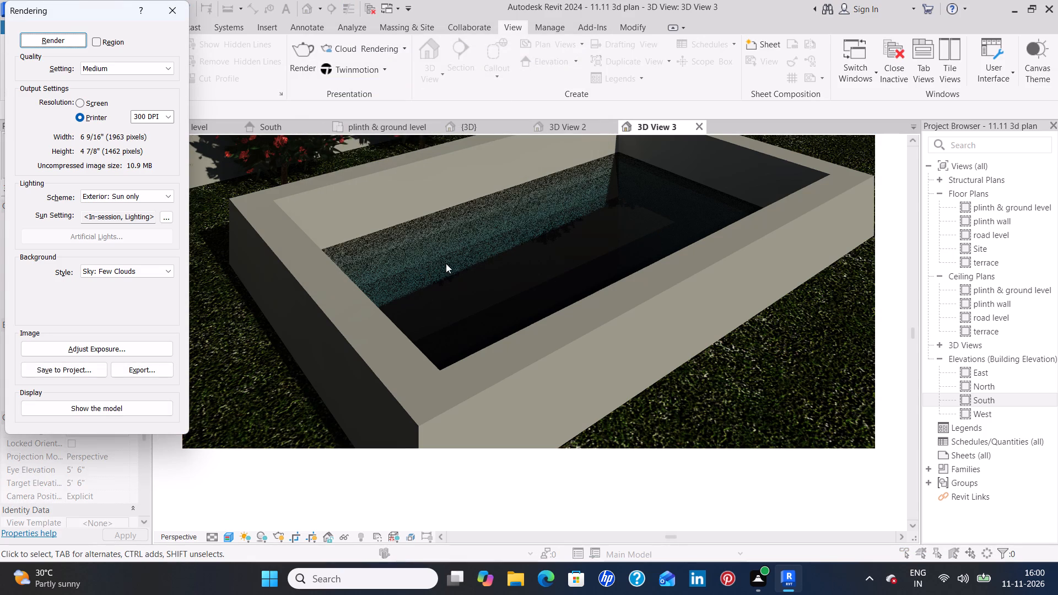
Close the rendered pool view and place a new road level perspective camera below the stepping-stone path, aimed across the pool at the boundary shrubs.
click(702, 125)
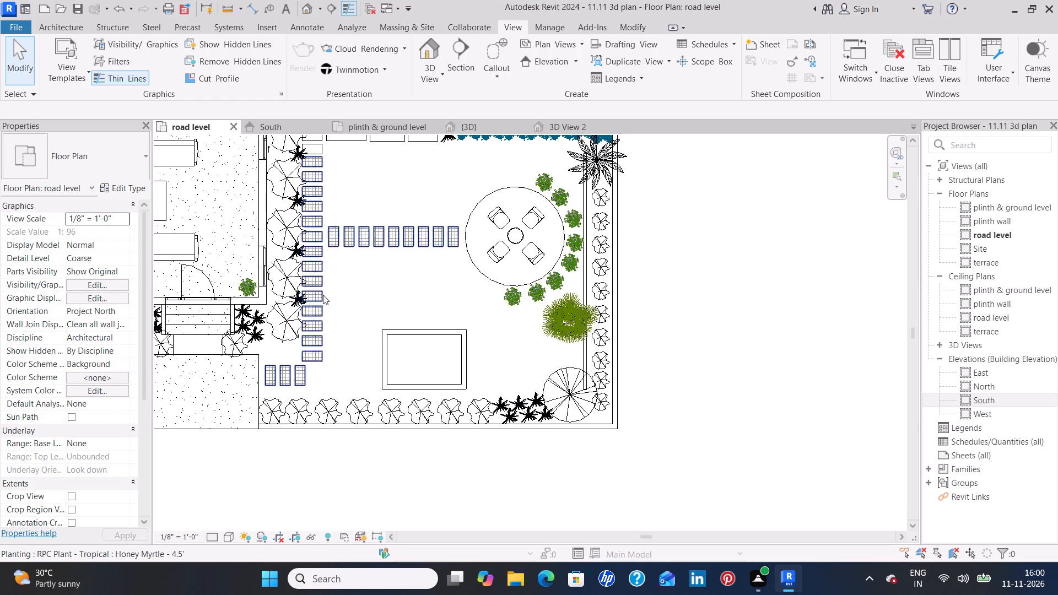
middle_drag(355, 301, 411, 290)
scroll(414, 286, down, 4)
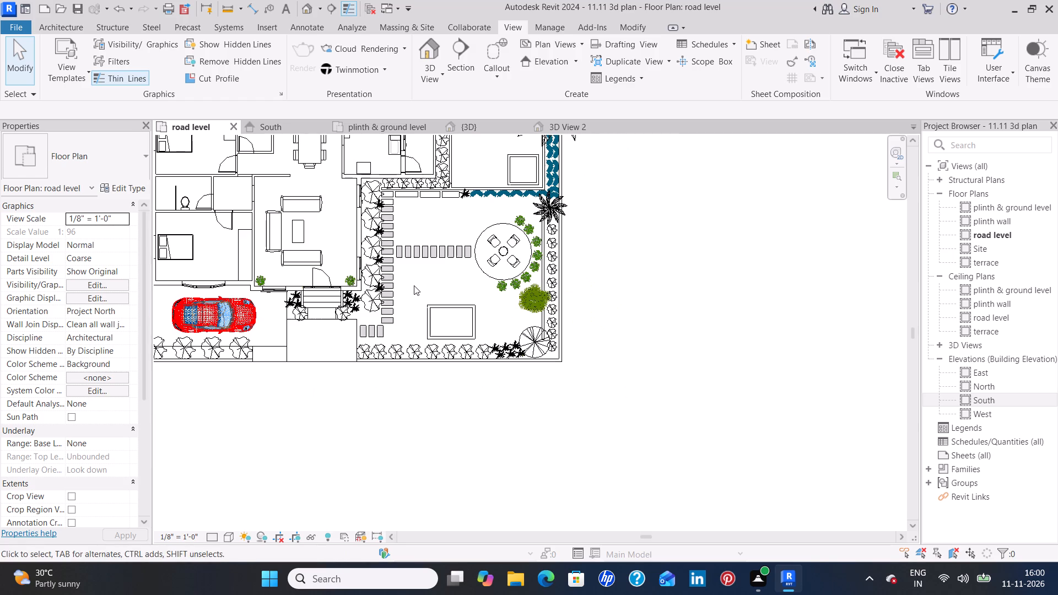
middle_drag(412, 266, 295, 279)
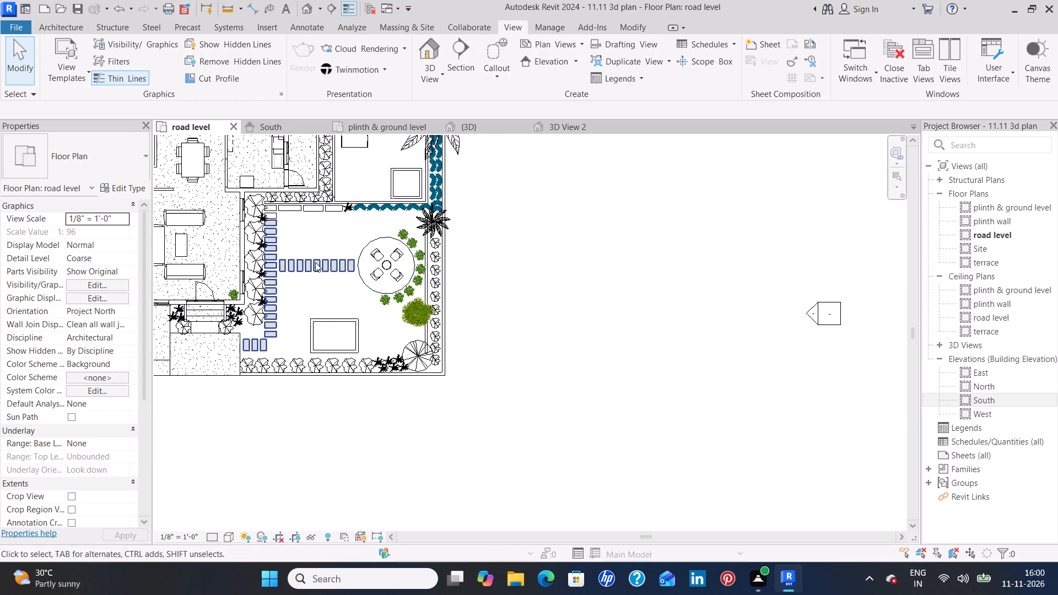
click(429, 73)
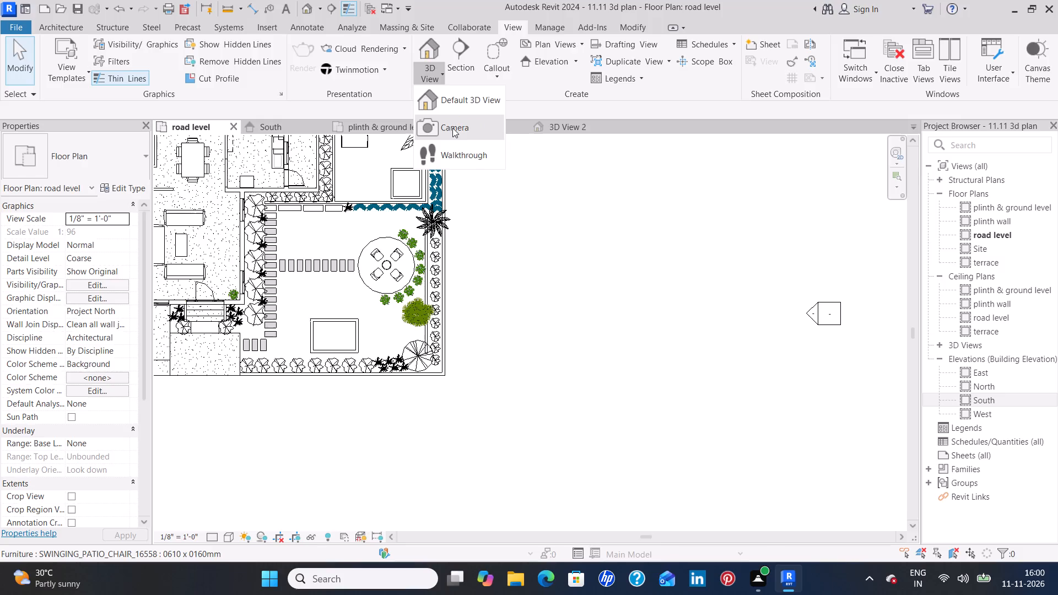
click(452, 128)
drag(310, 286, 311, 293)
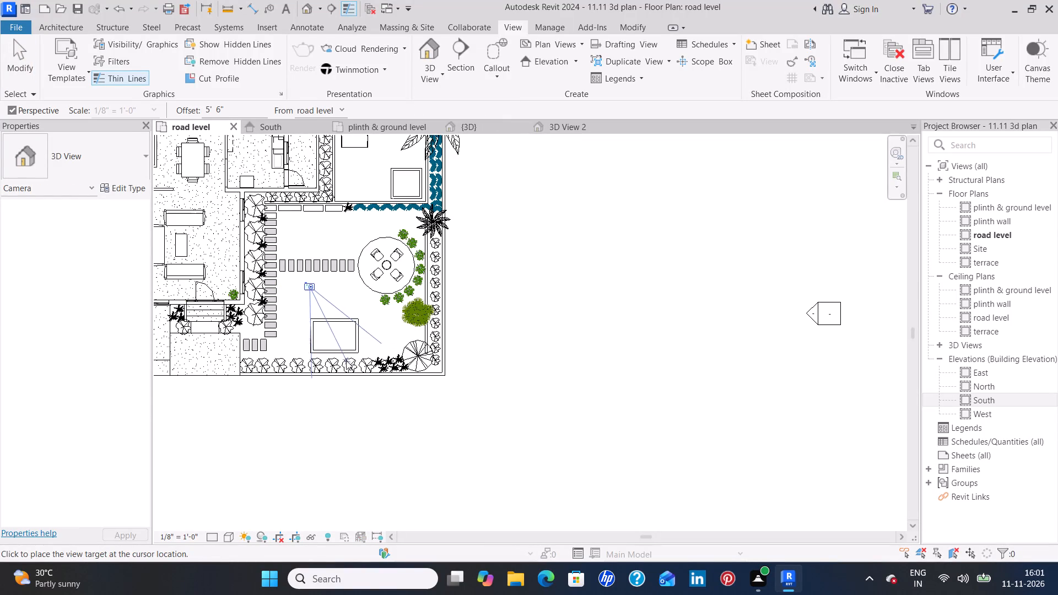
click(363, 383)
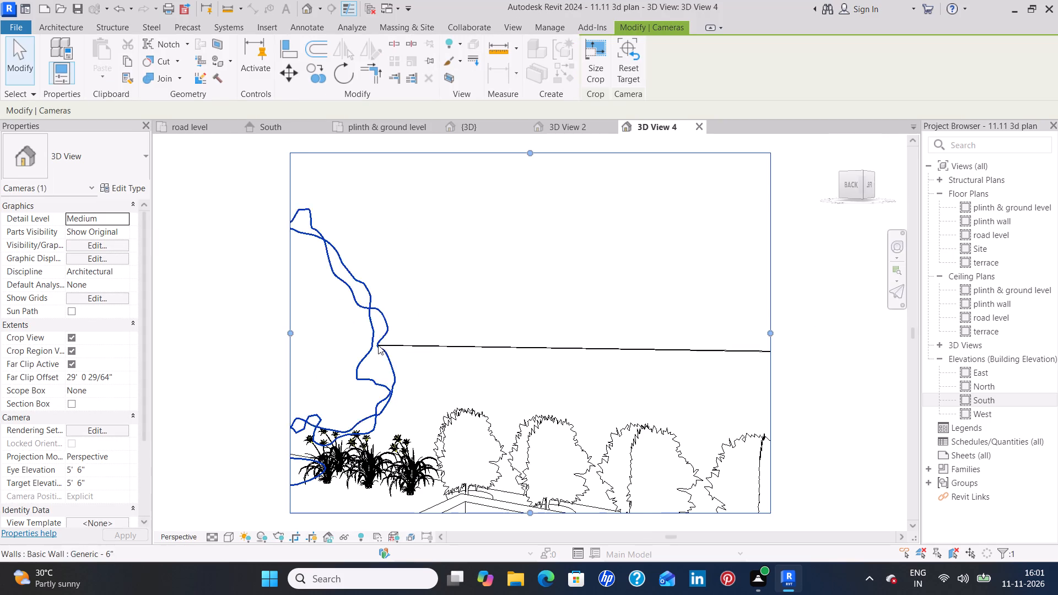
Resize the new camera view's crop, trimming the empty area above the shrubs and extending it downward to include the pool's near wall.
middle_drag(436, 344, 444, 276)
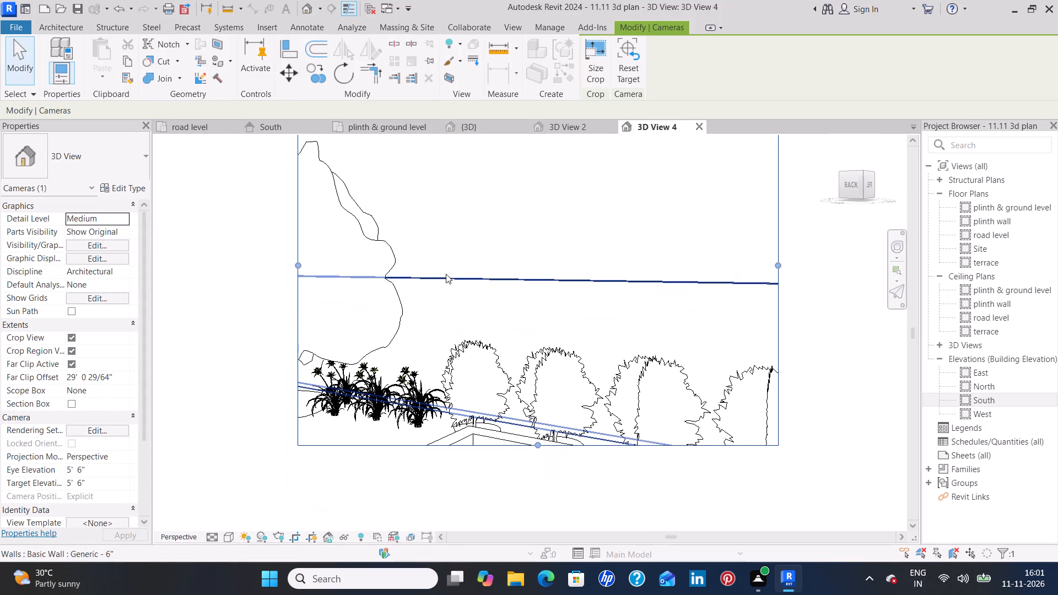
scroll(446, 274, down, 3)
middle_drag(492, 227, 489, 256)
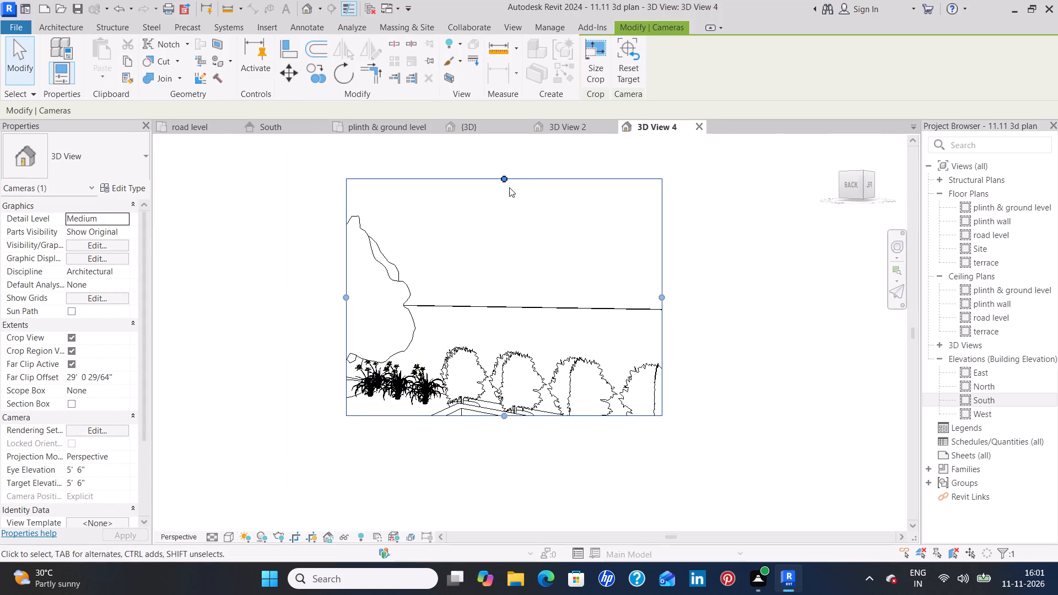
drag(506, 174, 518, 307)
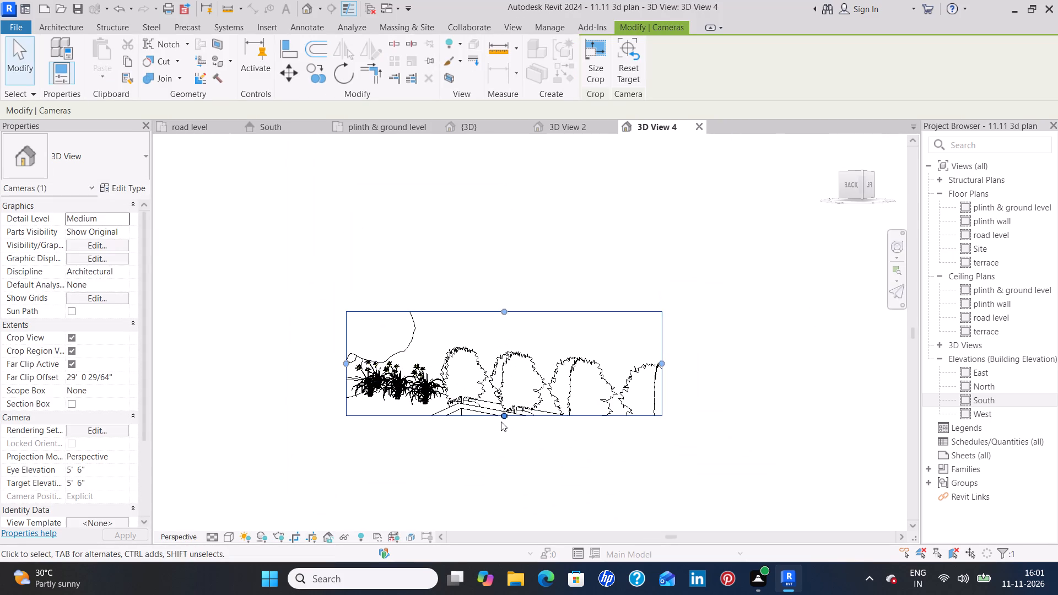
drag(501, 415, 506, 507)
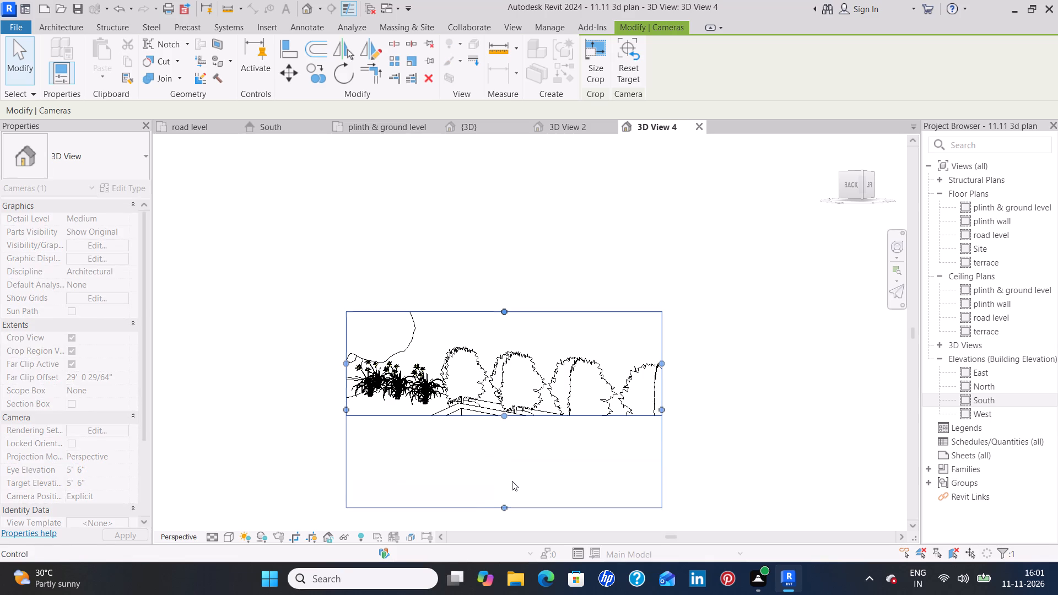
middle_drag(506, 441, 505, 249)
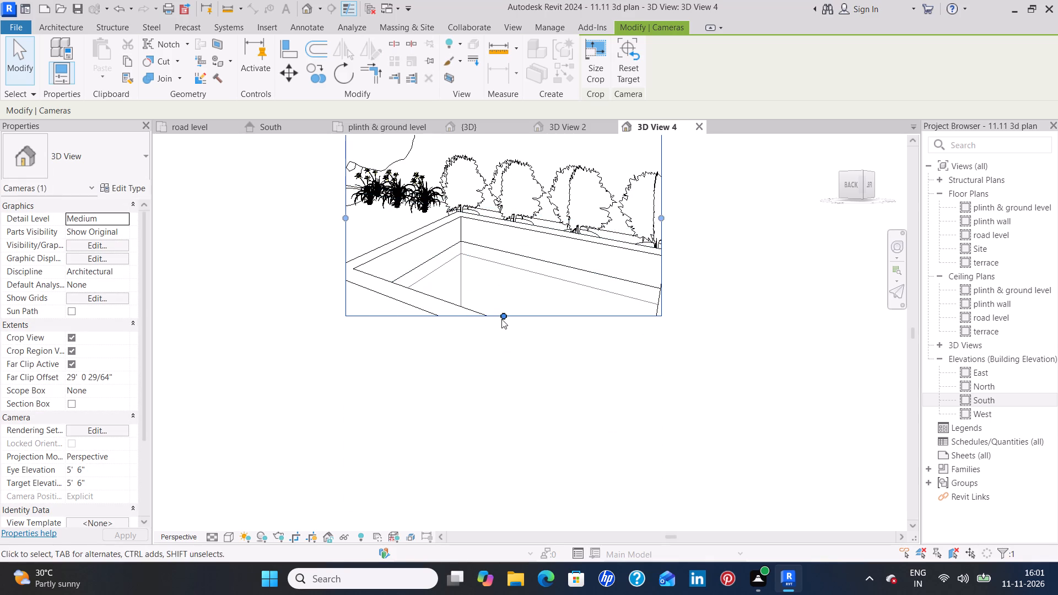
drag(501, 319, 518, 421)
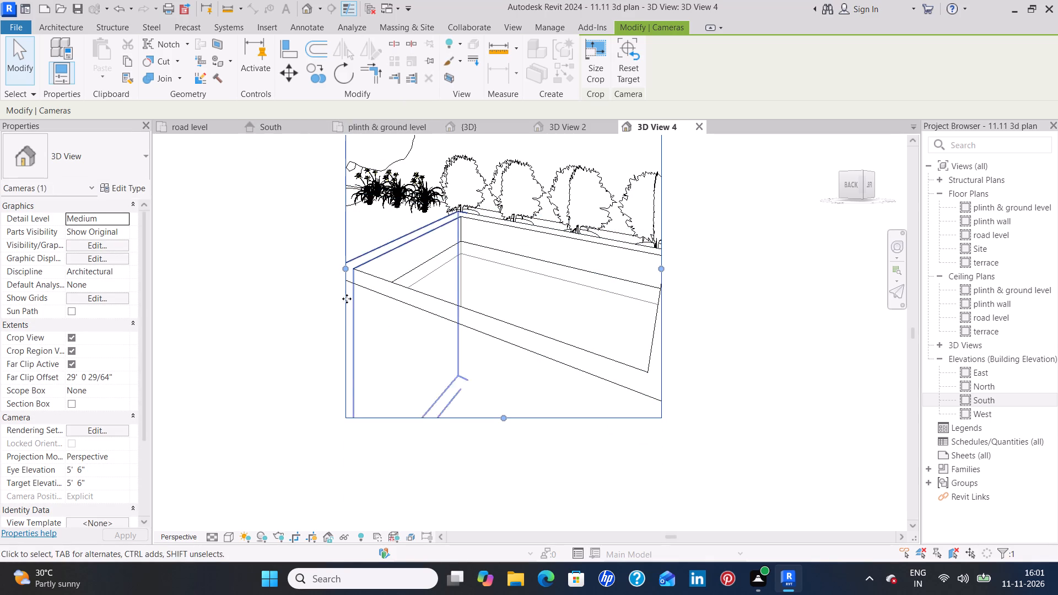
Set the new pool camera view to the Realistic visual style.
click(234, 538)
click(272, 518)
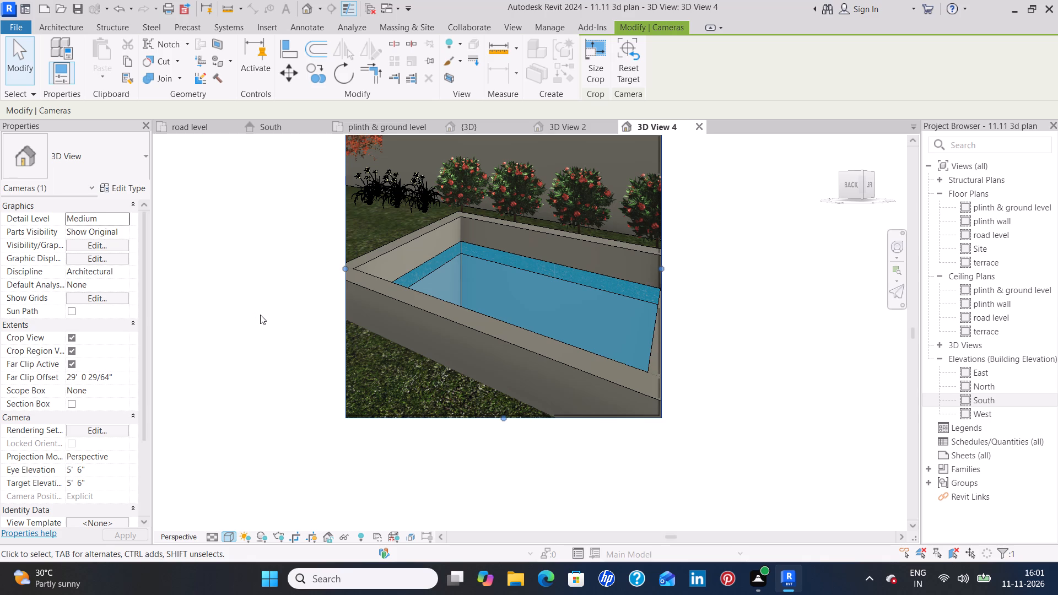
Start rendering the pool view at Medium quality, Printer resolution 300 DPI, with the Exterior: Sun and Artificial lighting scheme.
text(rr)
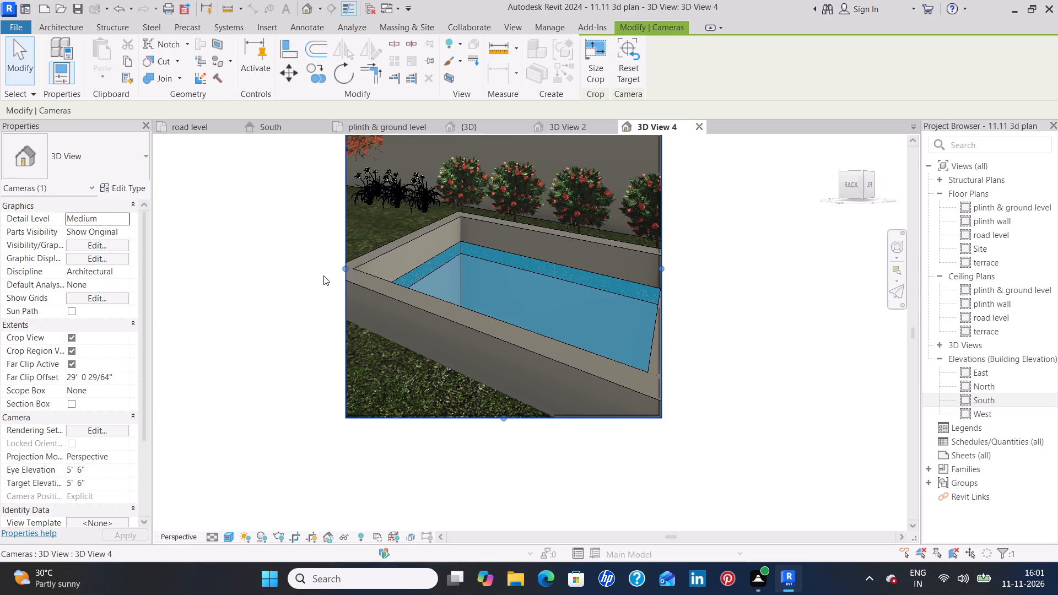
key(r)
key(r)
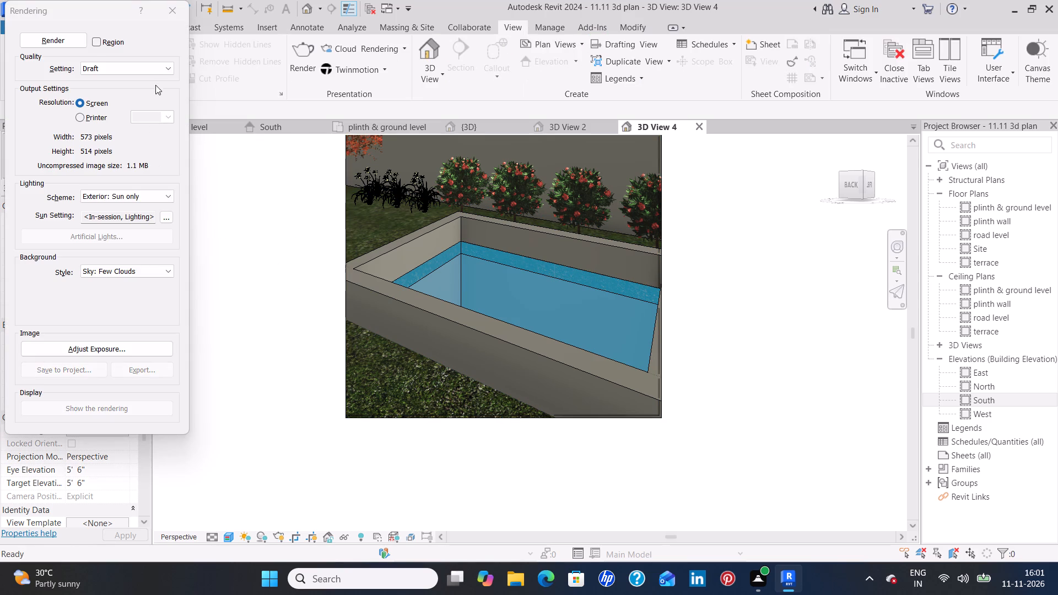
click(167, 72)
click(139, 86)
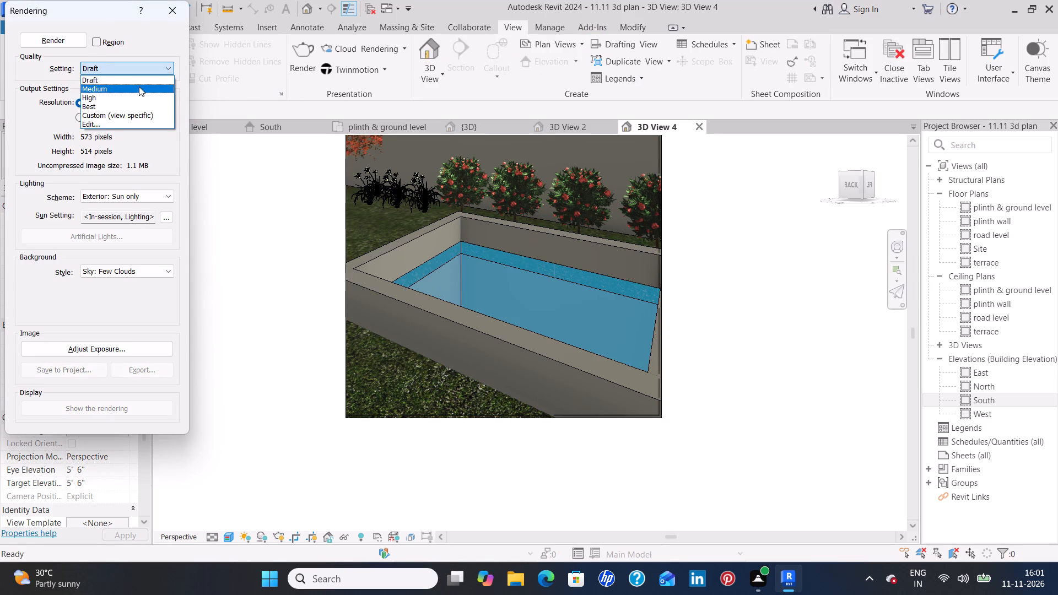
click(80, 119)
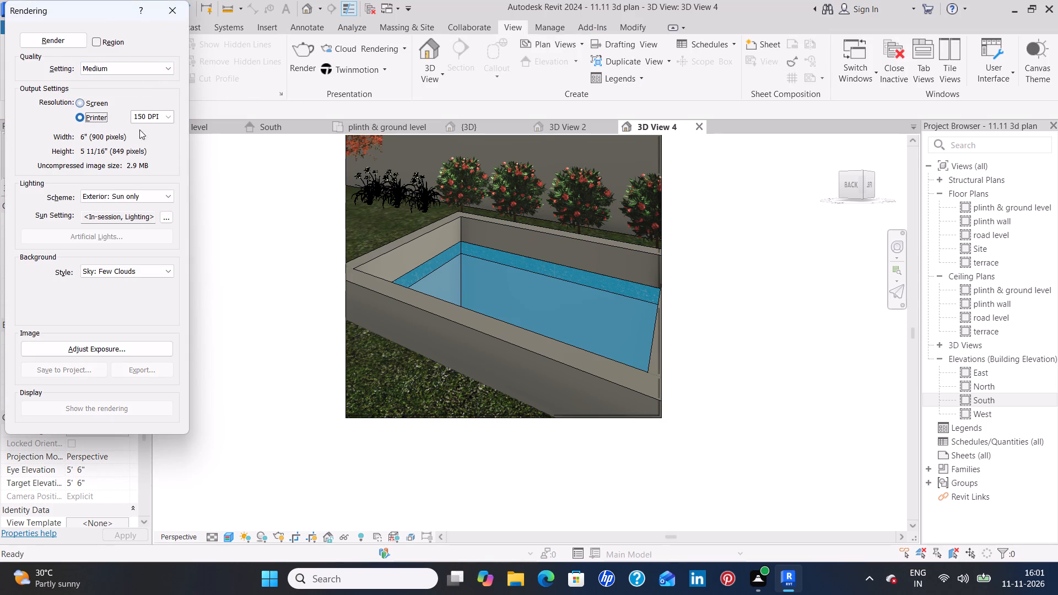
click(169, 117)
click(151, 147)
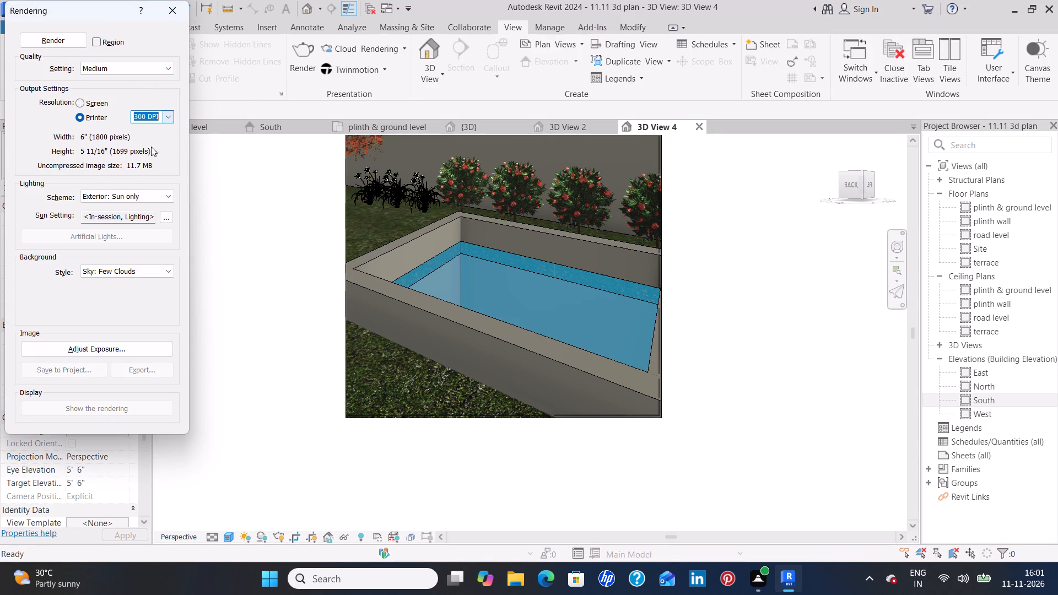
click(165, 194)
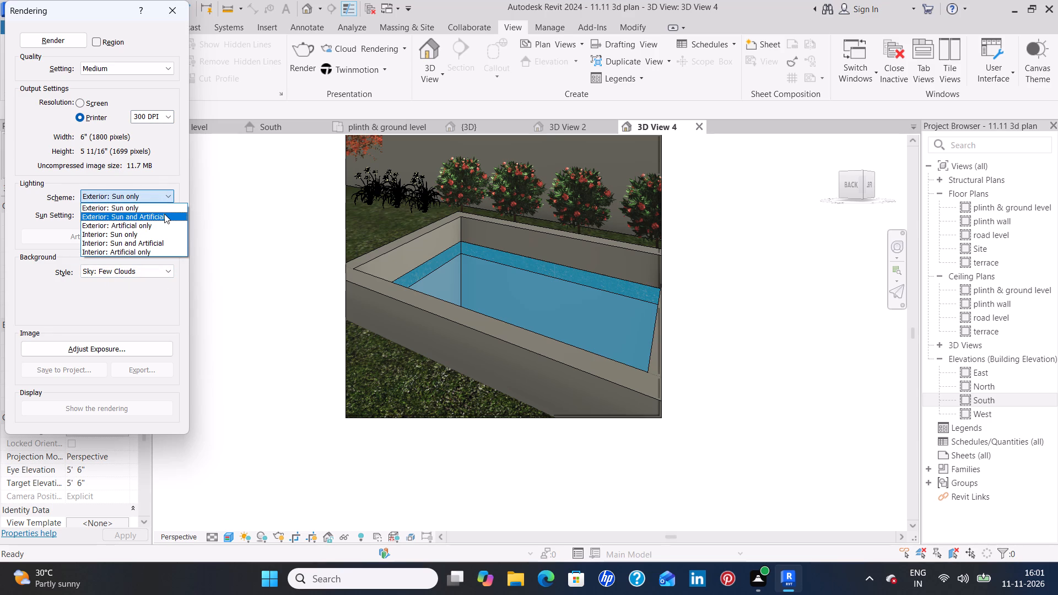
click(164, 214)
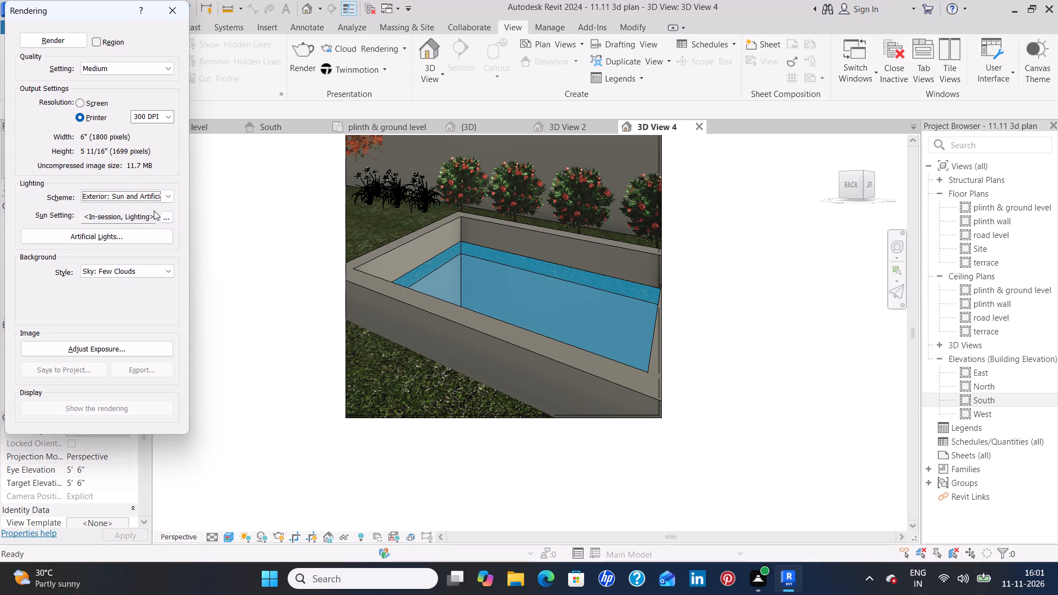
click(66, 34)
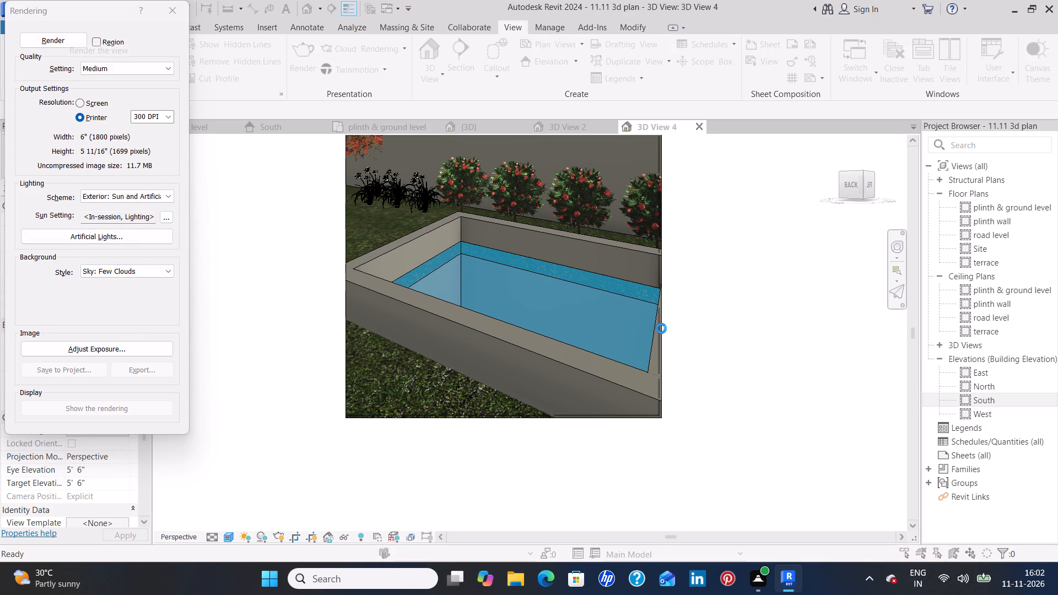
middle_drag(711, 297, 724, 353)
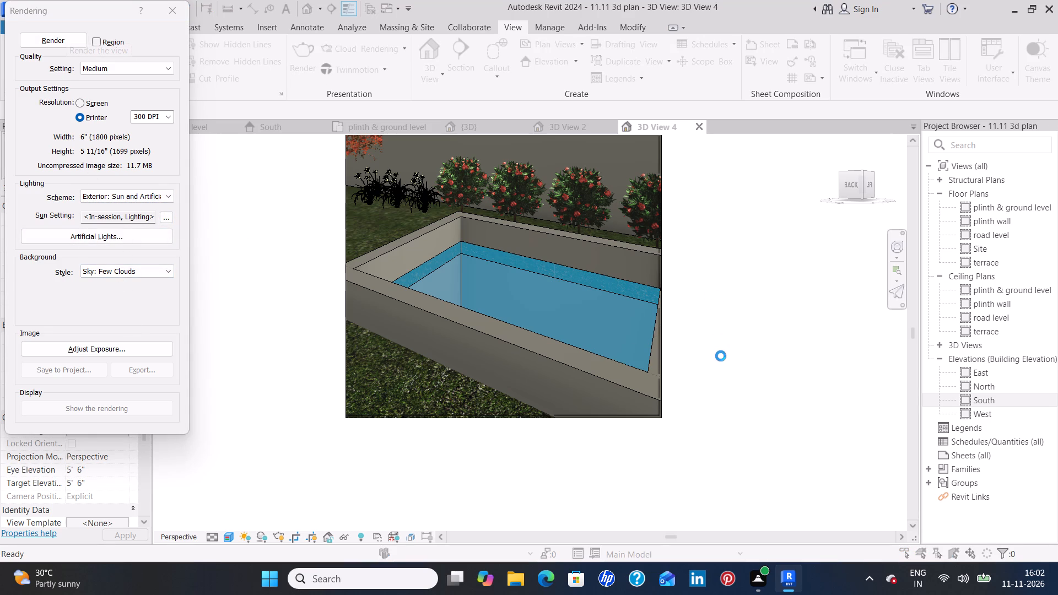